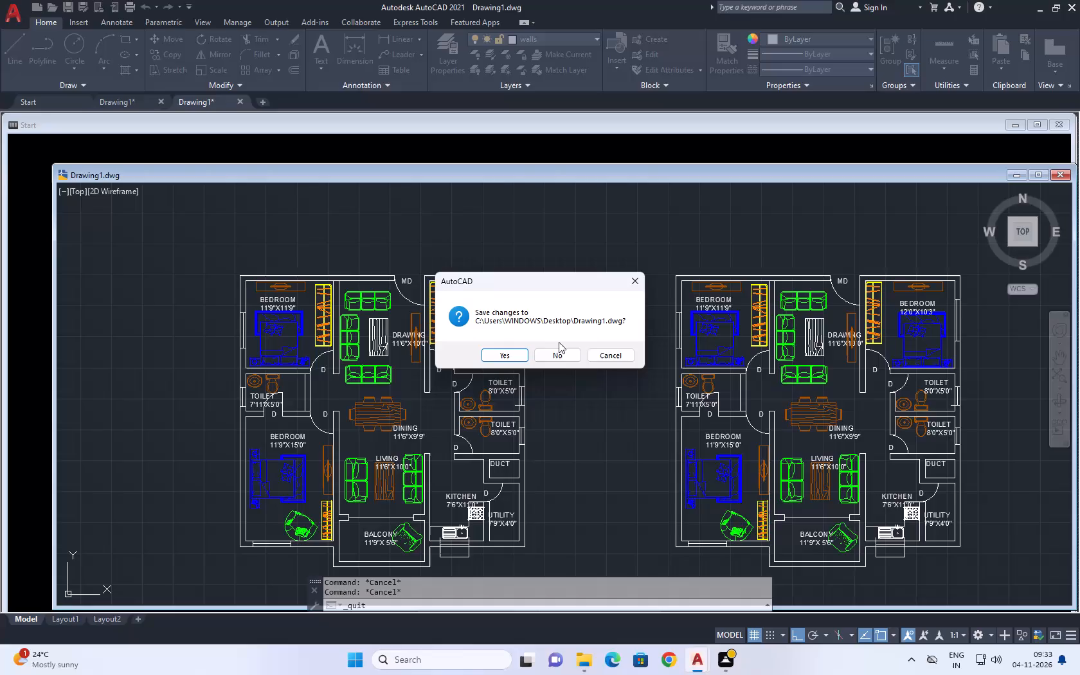
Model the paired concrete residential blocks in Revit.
Discard the changes to the Desktop copy of Drawing1.dwg while quitting.
click(559, 350)
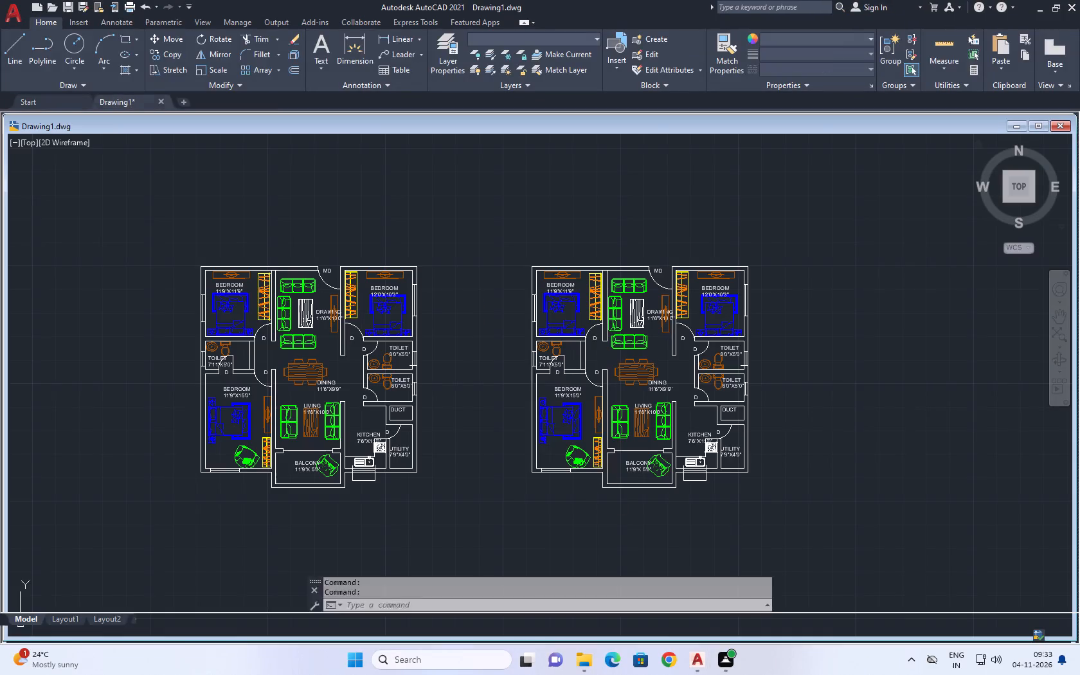
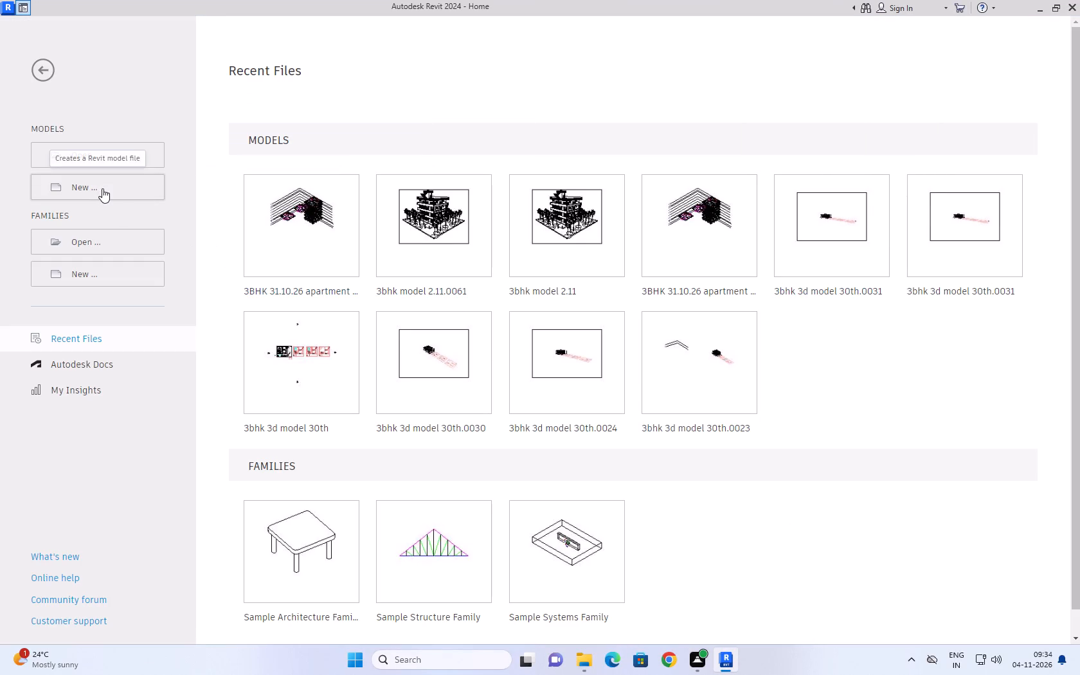
Create a new Revit project from the default.rte template in the English-Imperial templates folder.
click(122, 182)
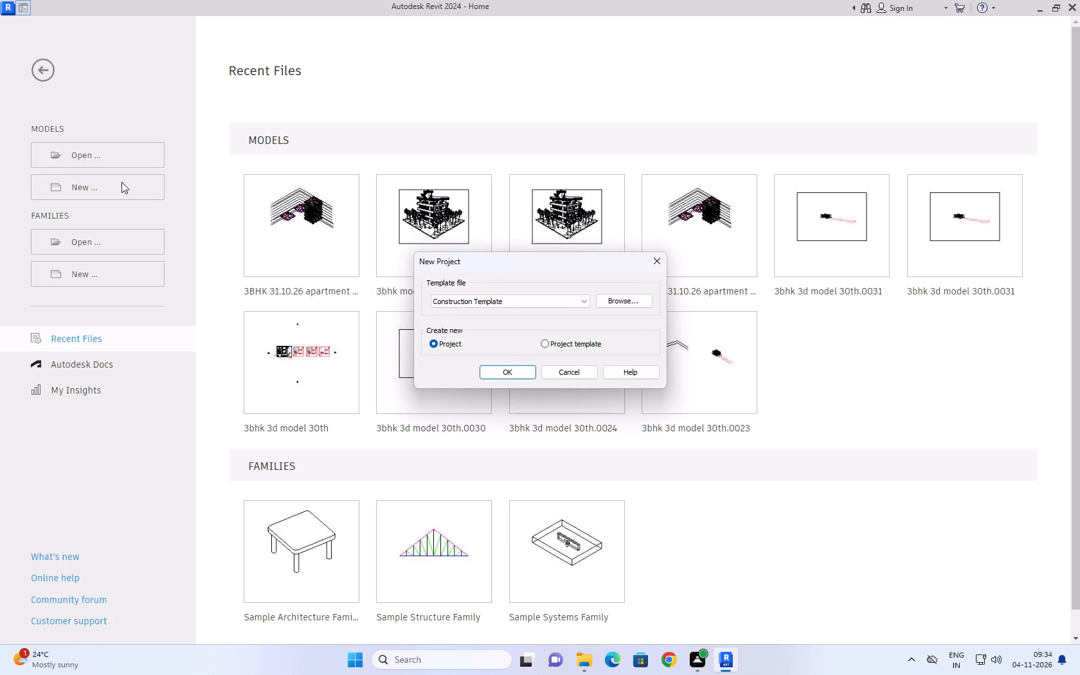
click(623, 307)
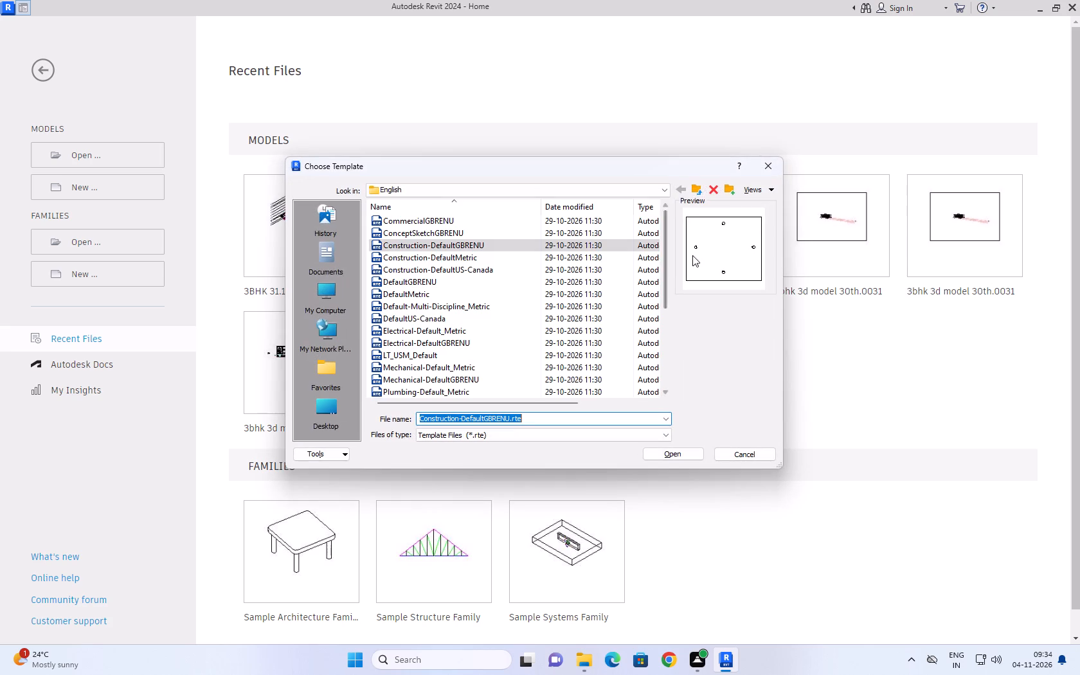
click(692, 192)
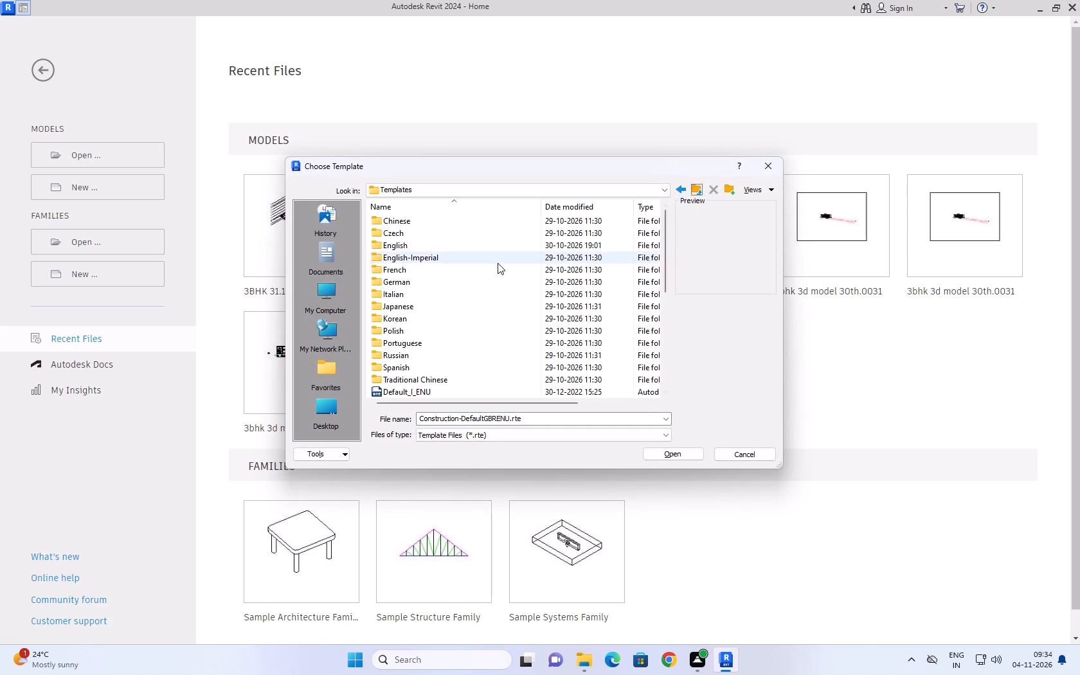
double_click(483, 264)
click(692, 192)
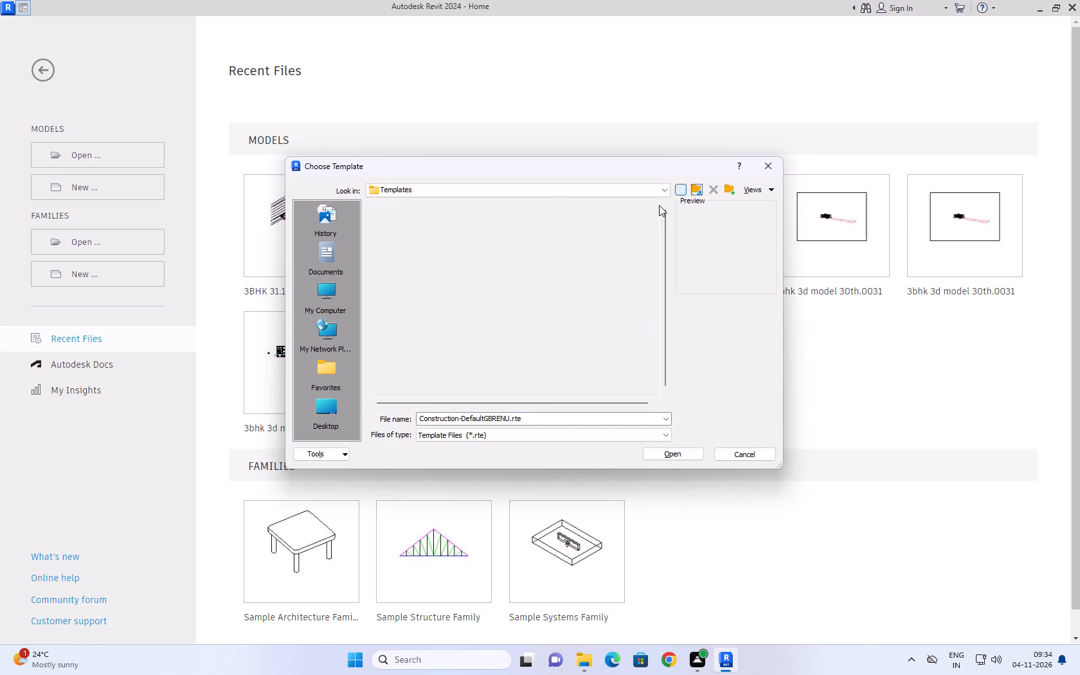
double_click(442, 254)
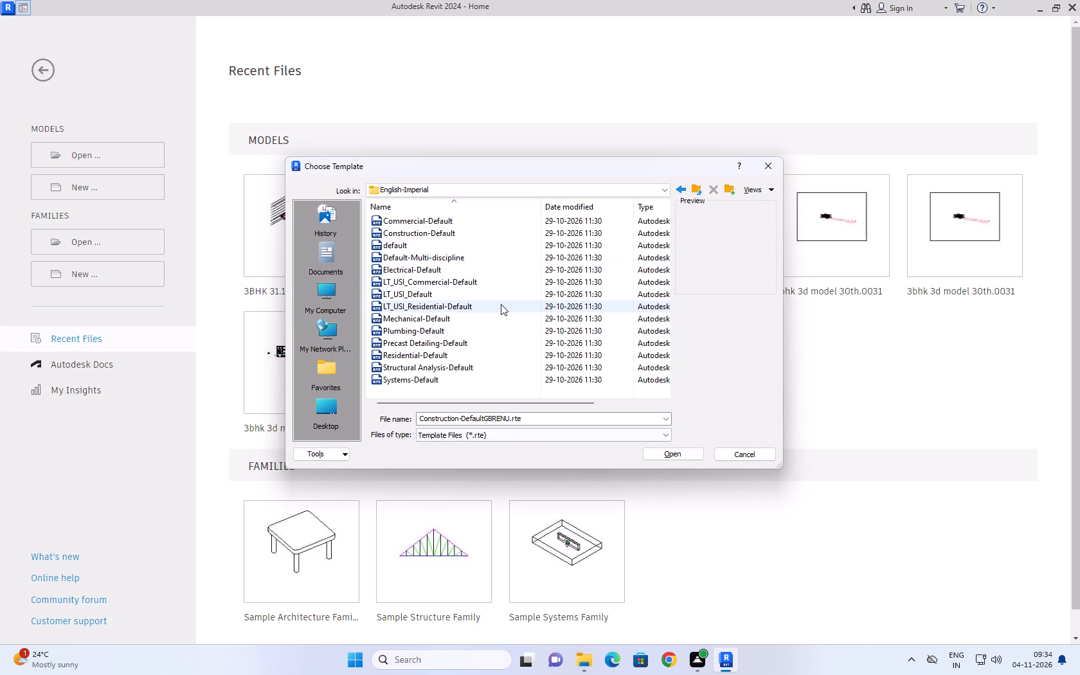
click(415, 244)
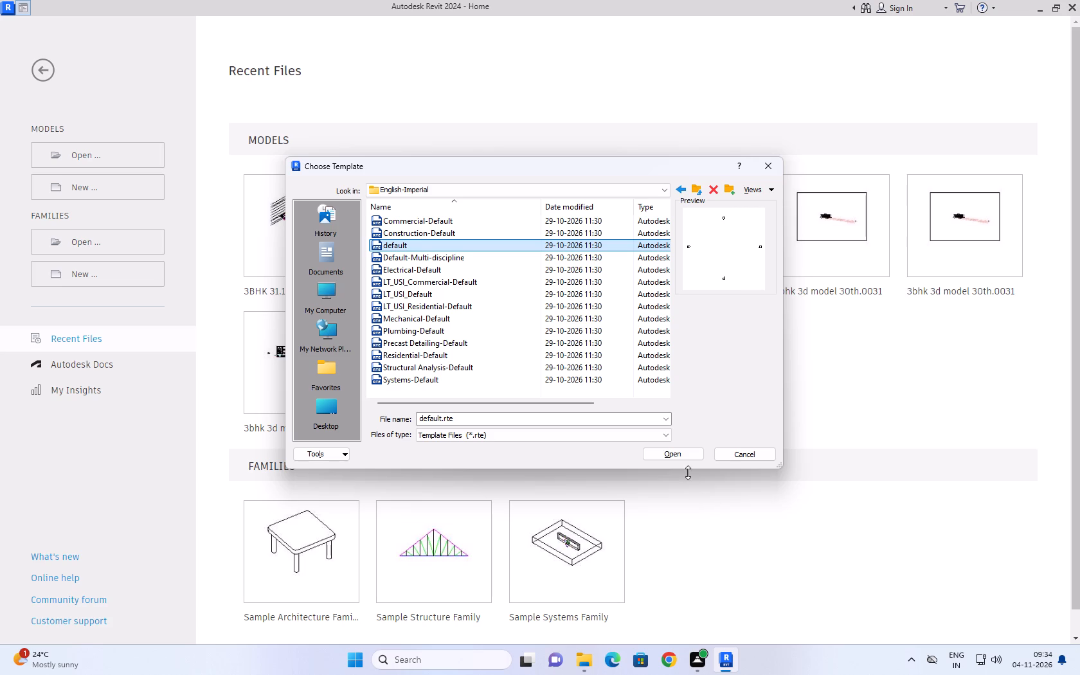
click(678, 448)
click(516, 367)
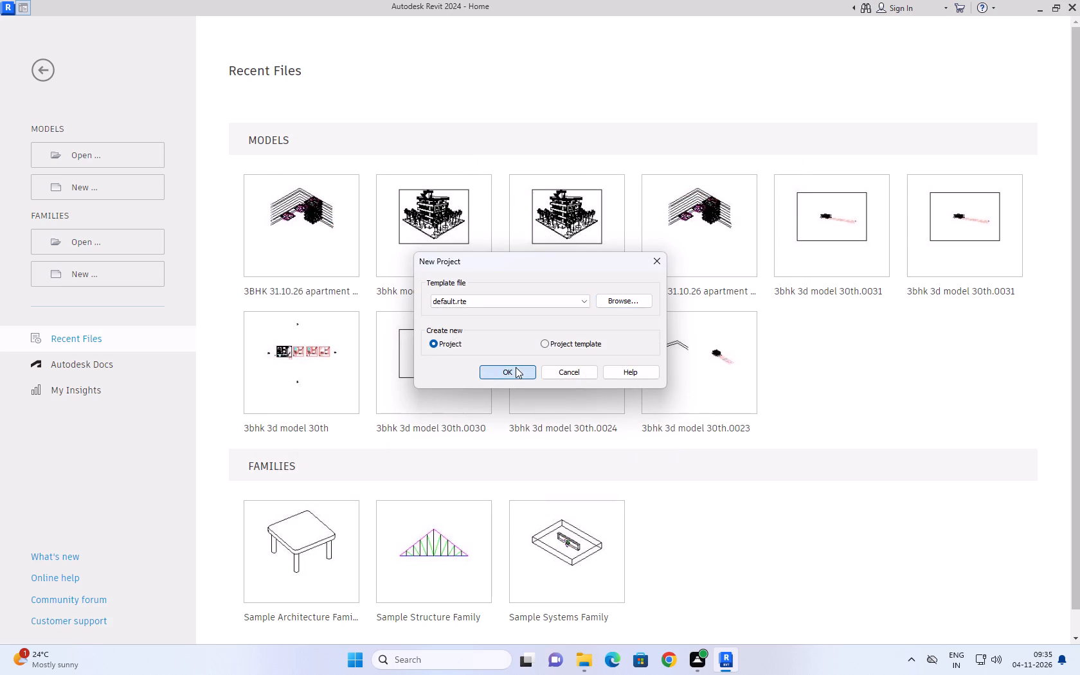
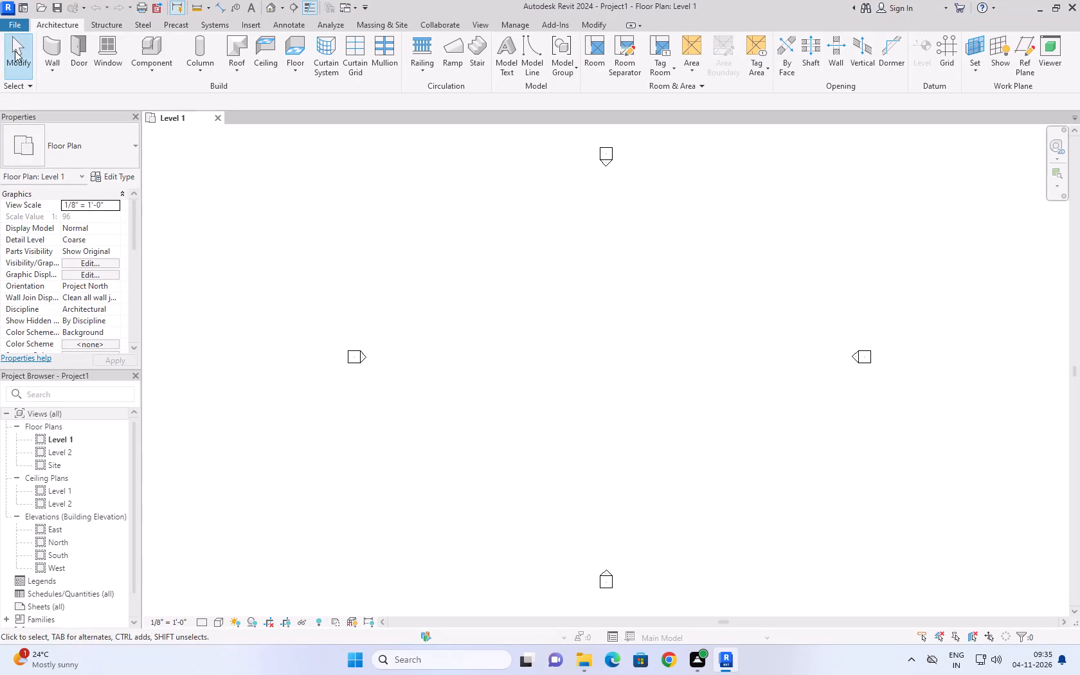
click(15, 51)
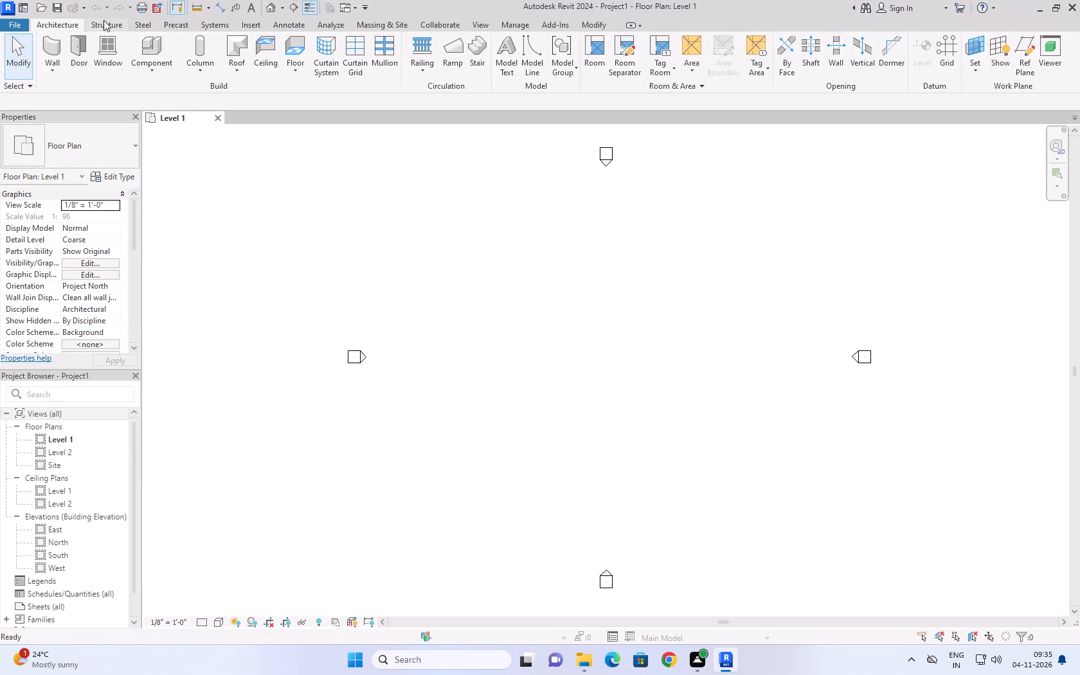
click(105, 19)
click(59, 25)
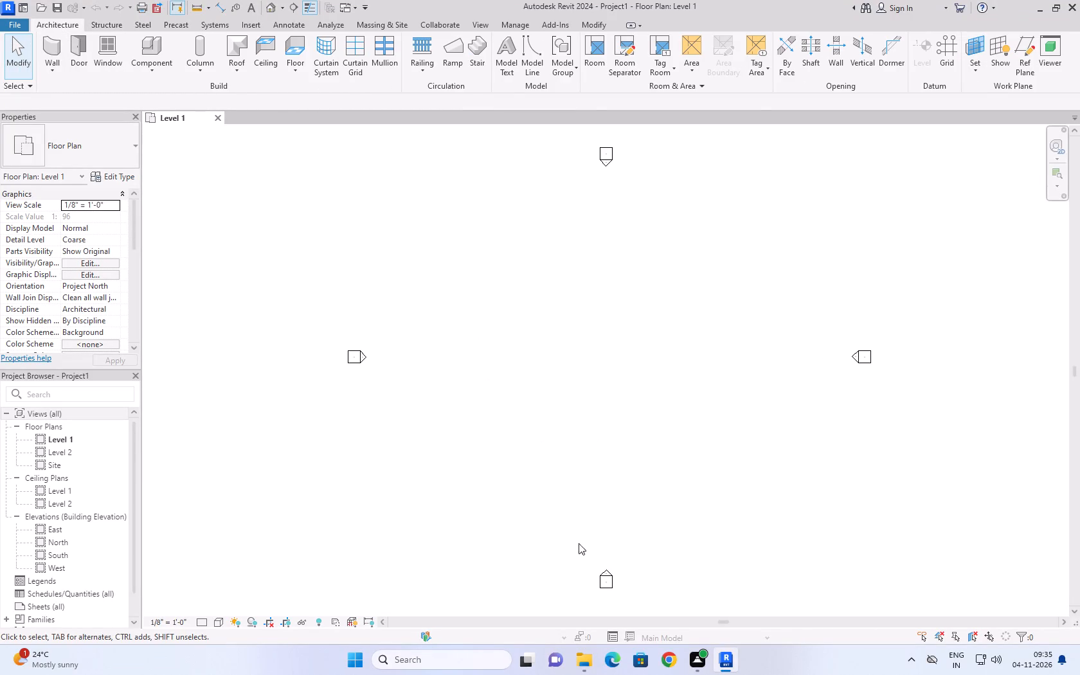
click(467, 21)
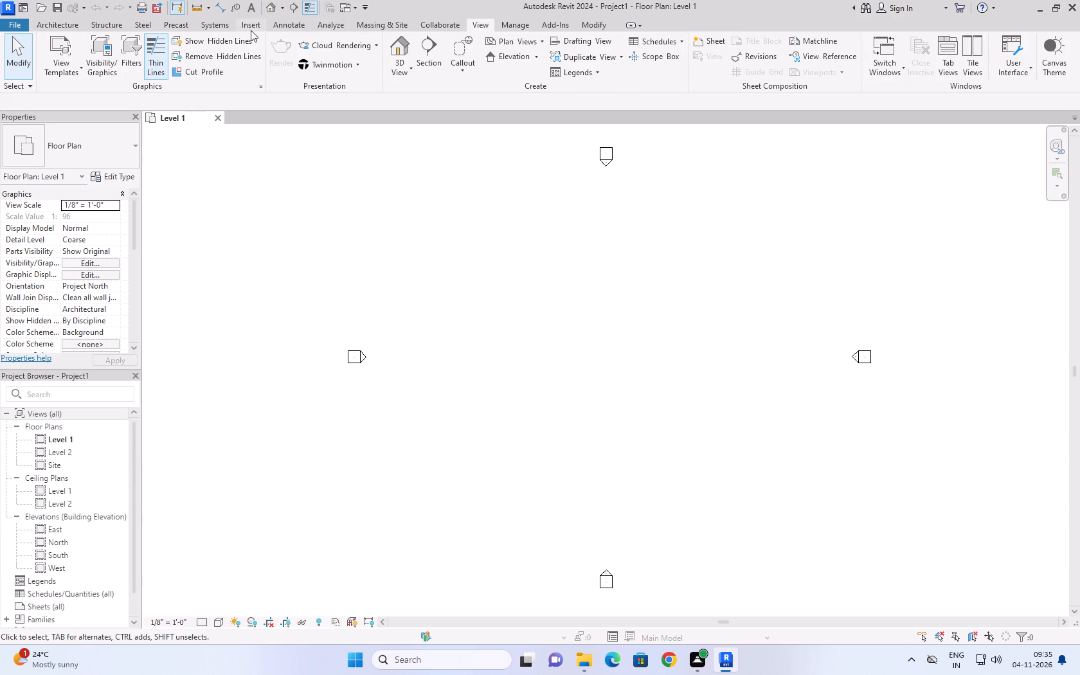
Import Drawing1.dwg from the Desktop onto Level 1 with Auto - Center to Center positioning.
click(251, 30)
click(250, 24)
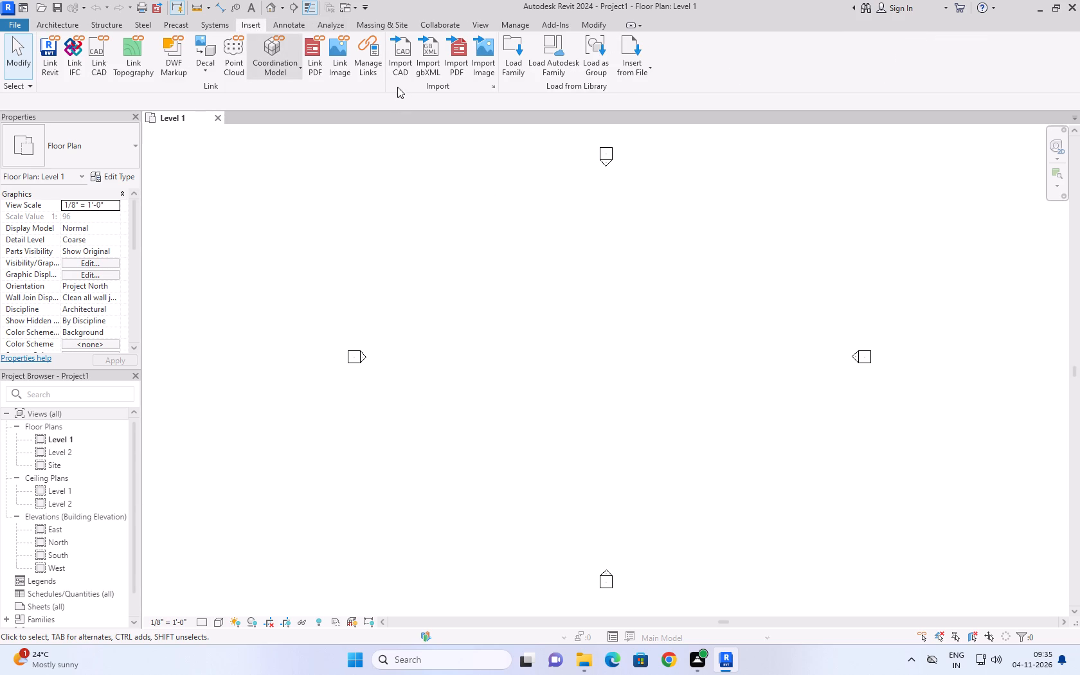
click(405, 49)
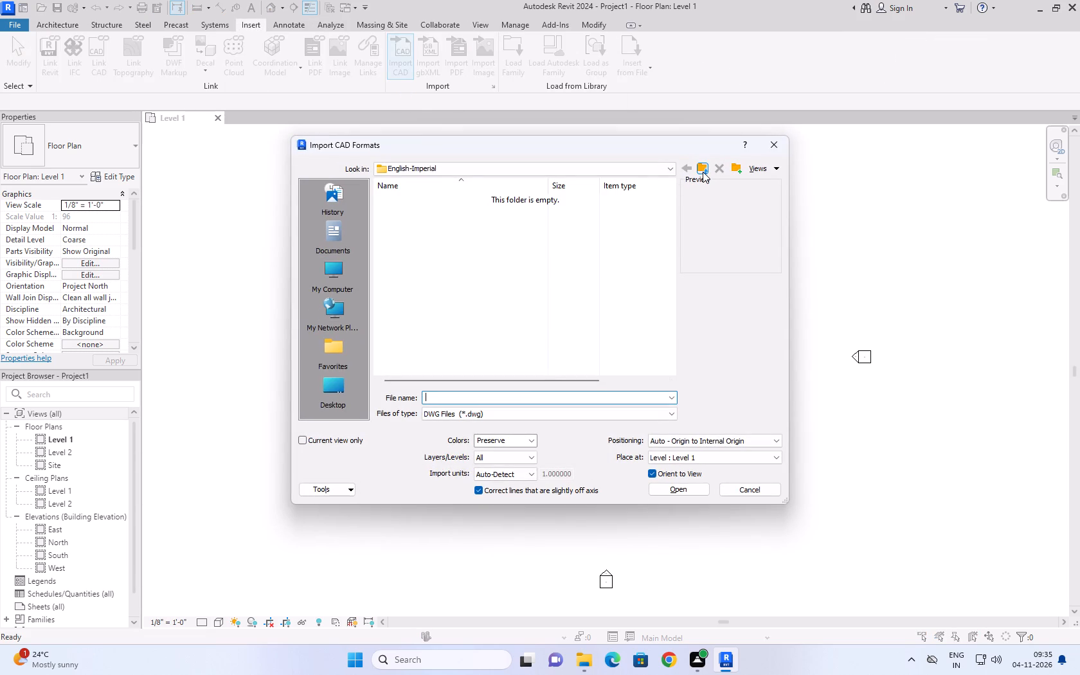
click(703, 172)
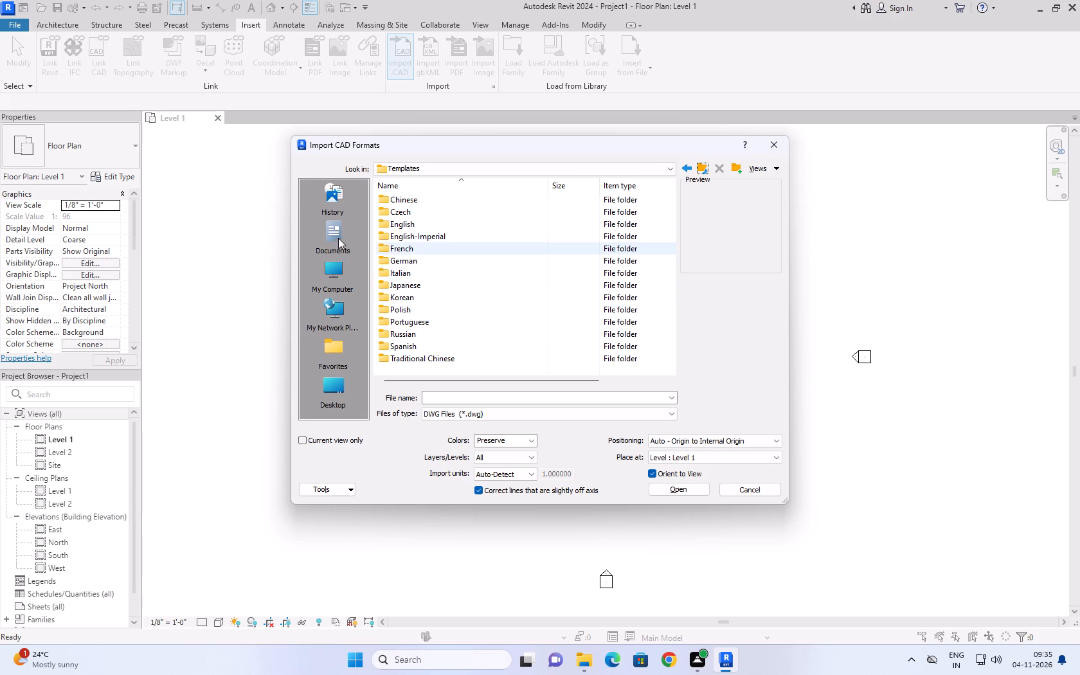
double_click(333, 385)
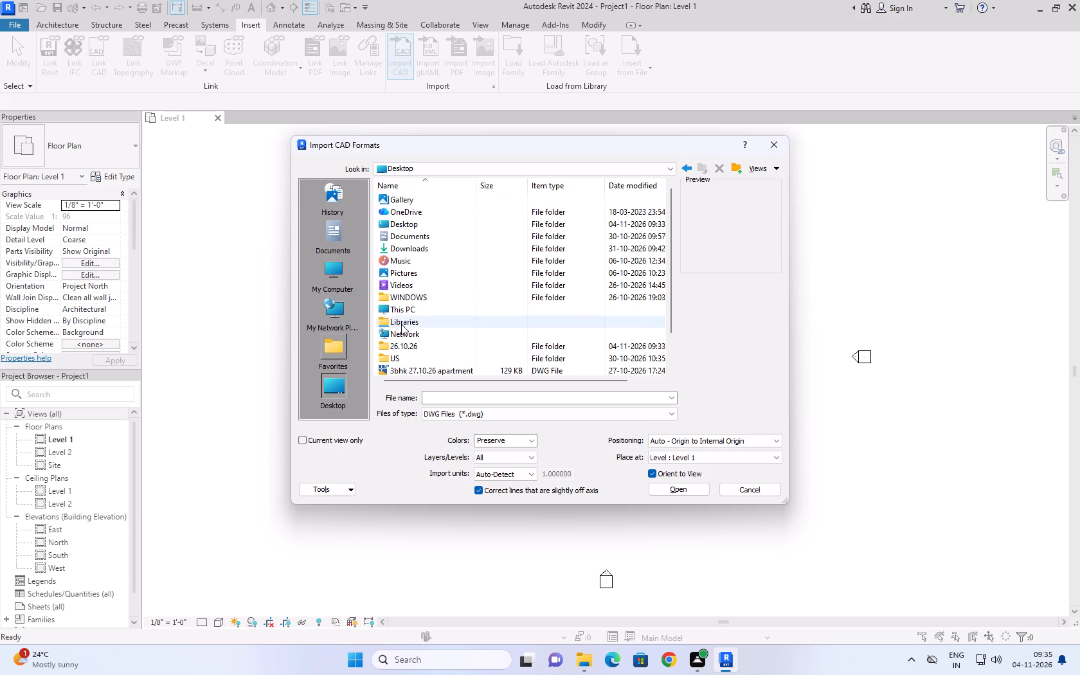
scroll(407, 320, down, 10)
click(409, 359)
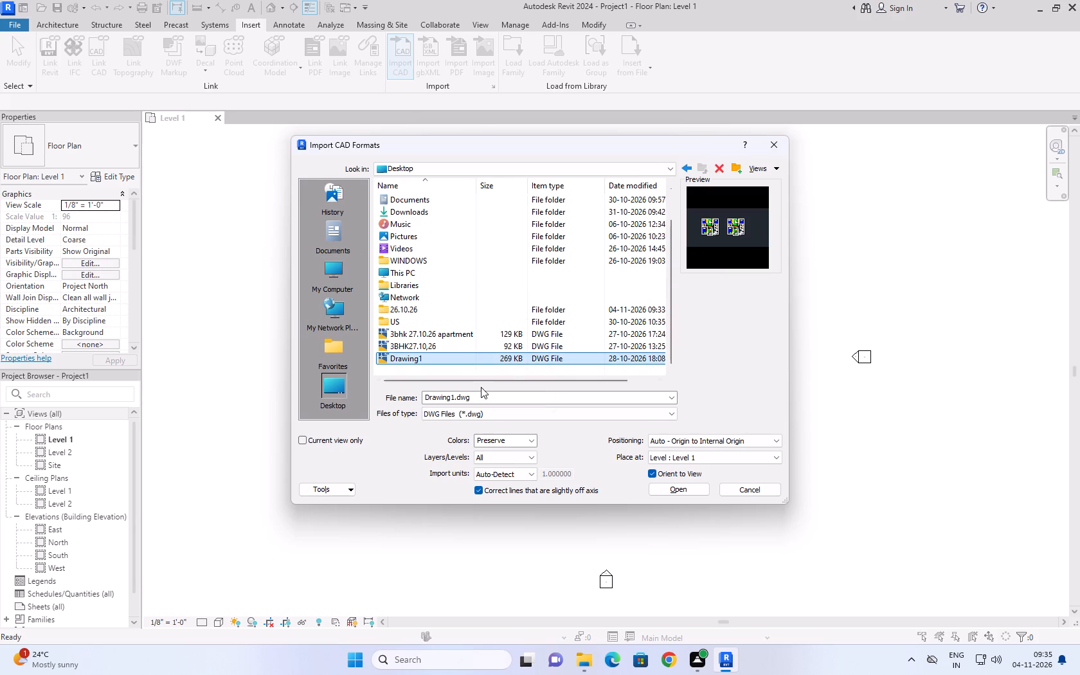
click(702, 435)
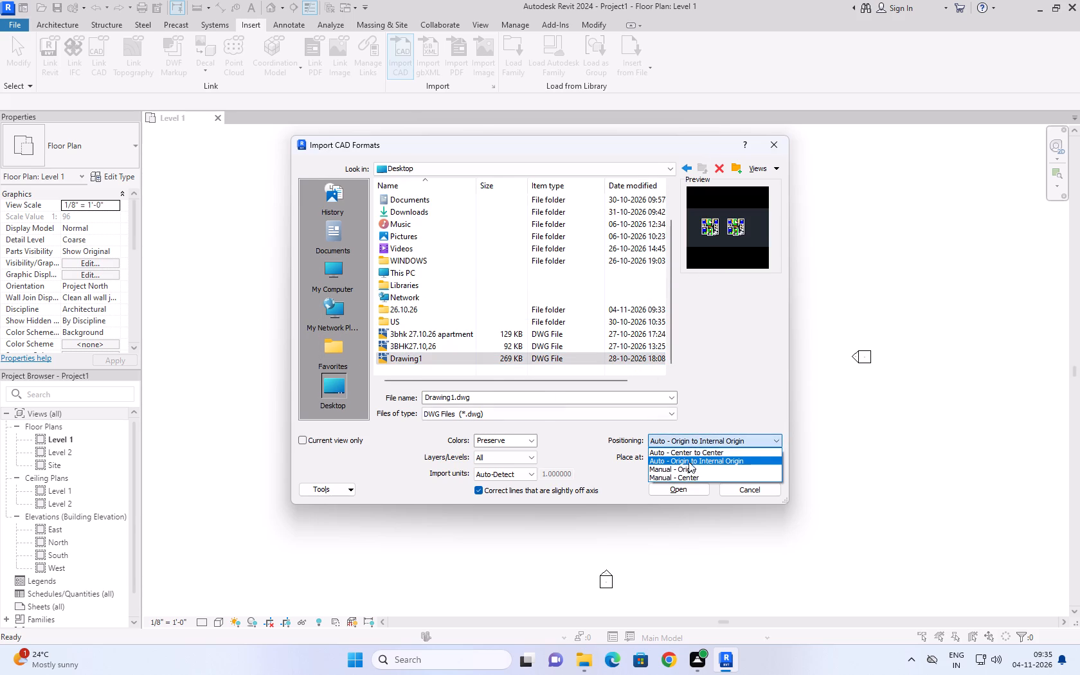
click(690, 453)
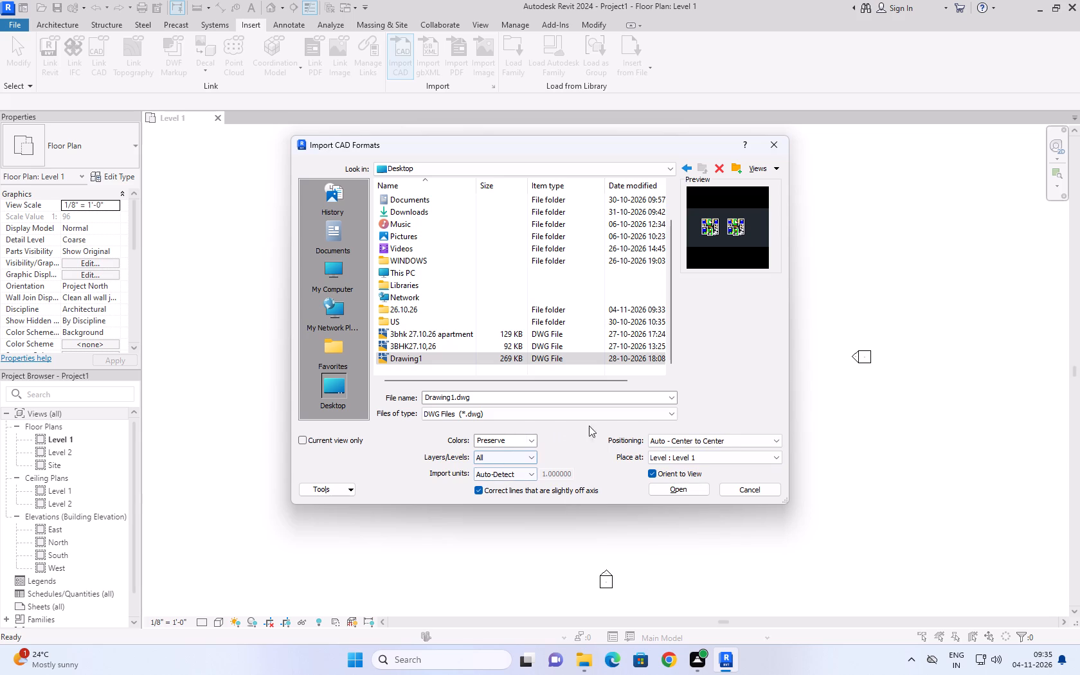
click(777, 440)
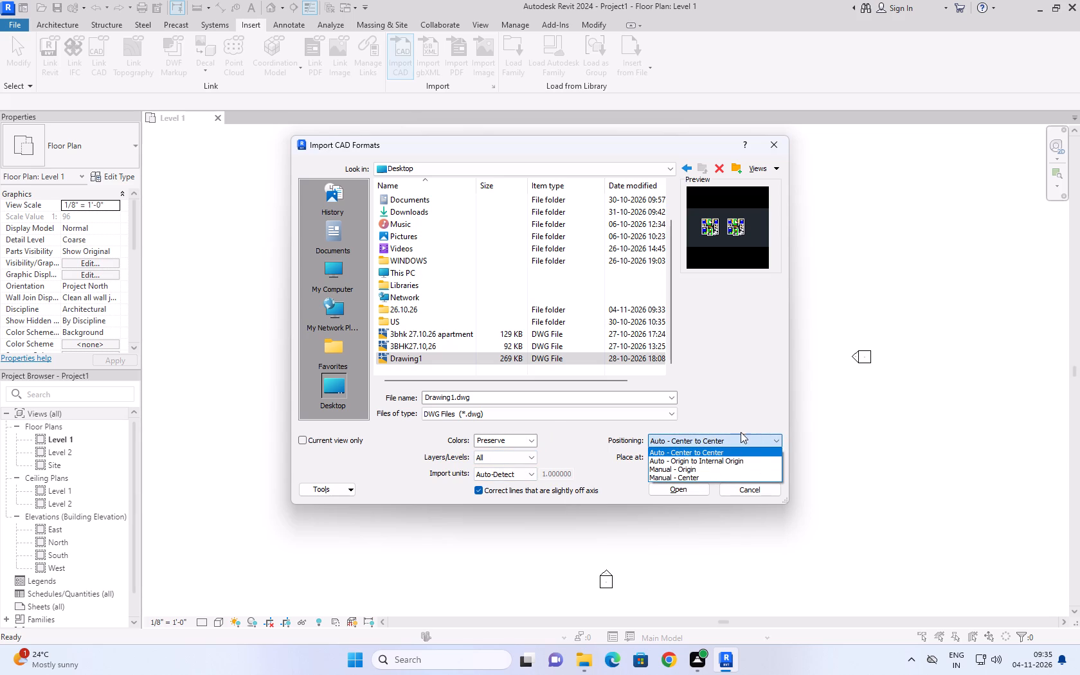
click(740, 442)
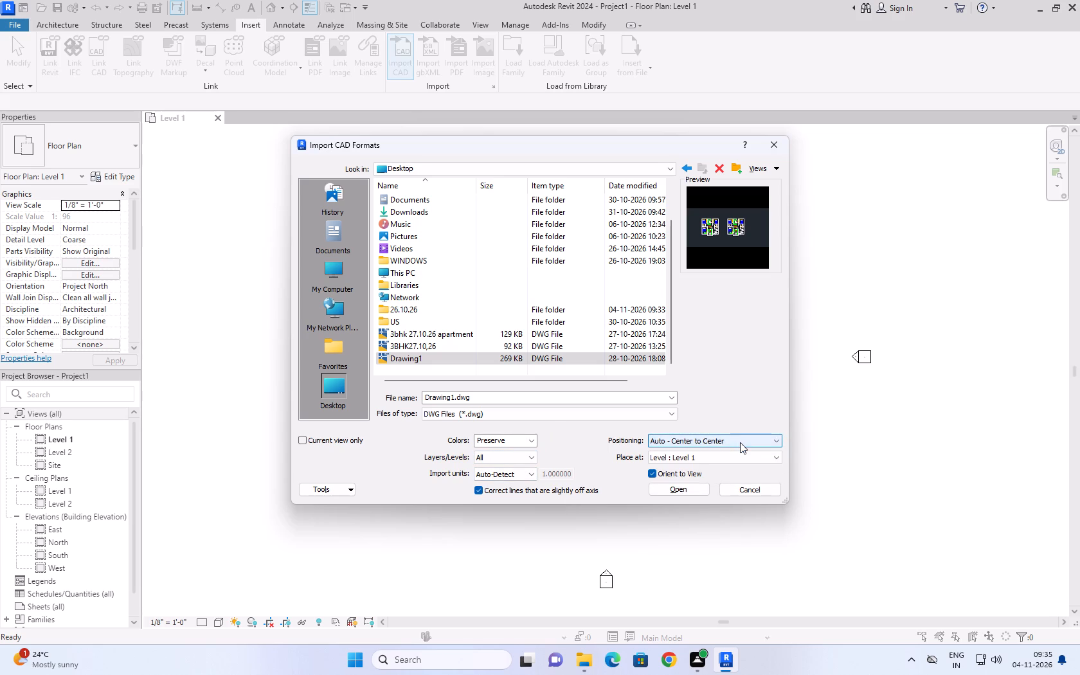
click(685, 483)
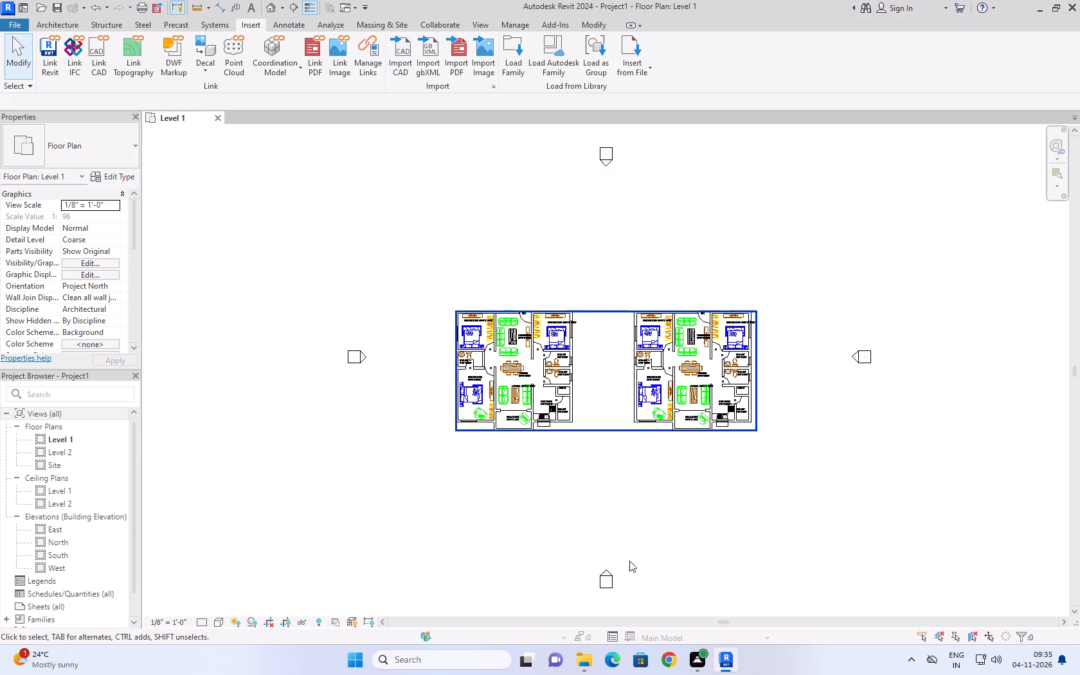
View the South building elevation, and return to the Level 1 floor plan.
scroll(446, 325, up, 3)
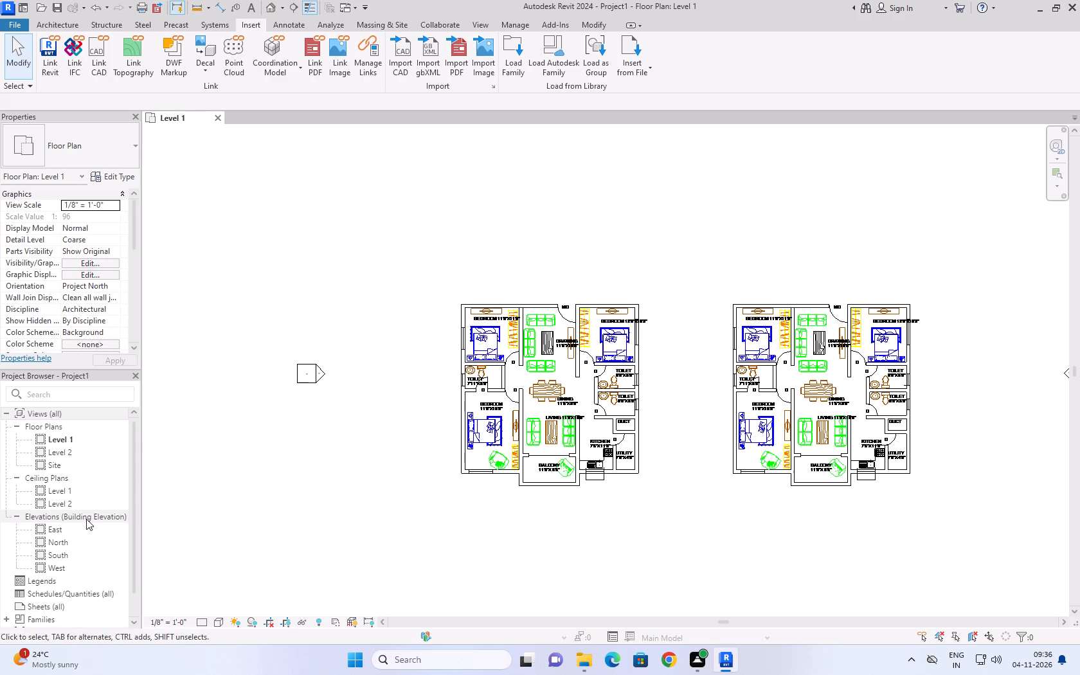
double_click(71, 556)
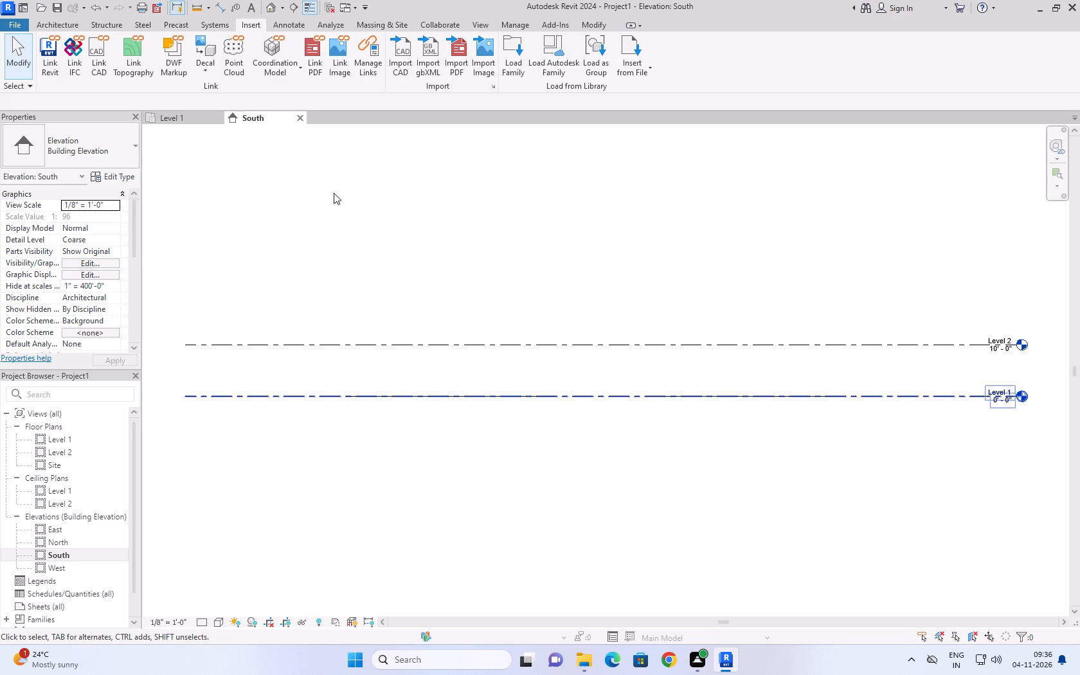
click(181, 119)
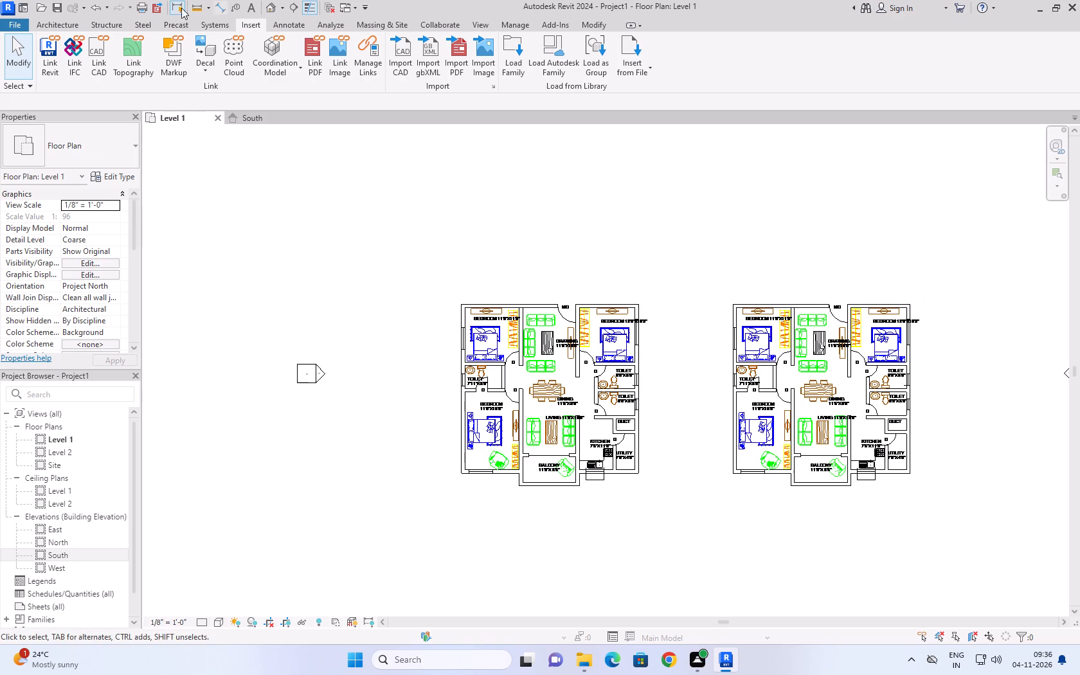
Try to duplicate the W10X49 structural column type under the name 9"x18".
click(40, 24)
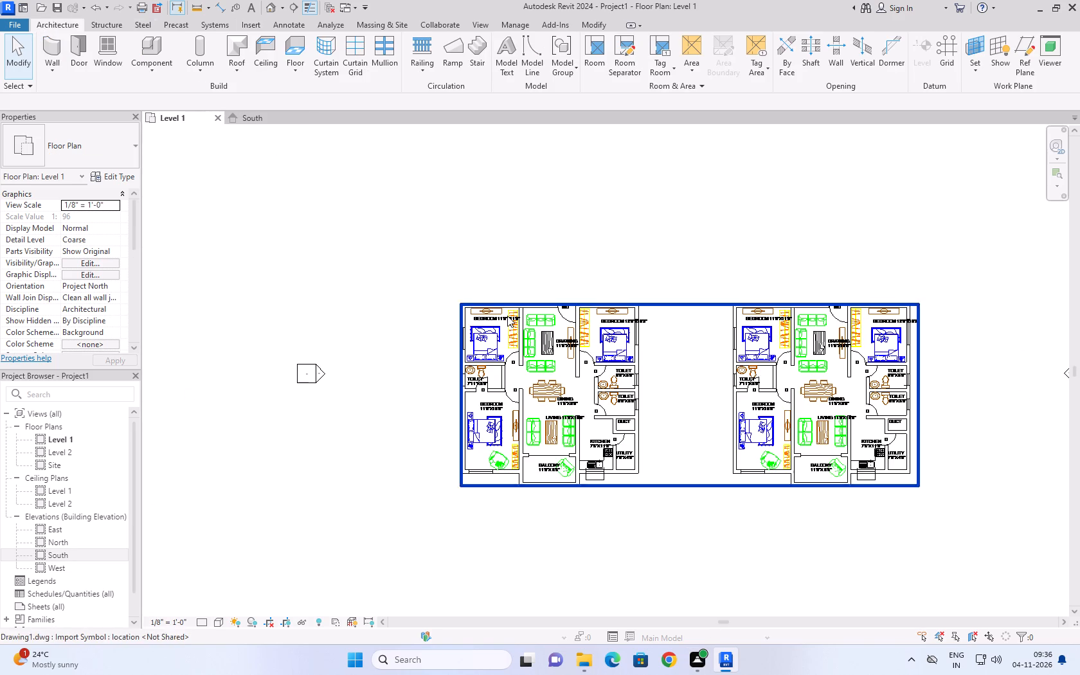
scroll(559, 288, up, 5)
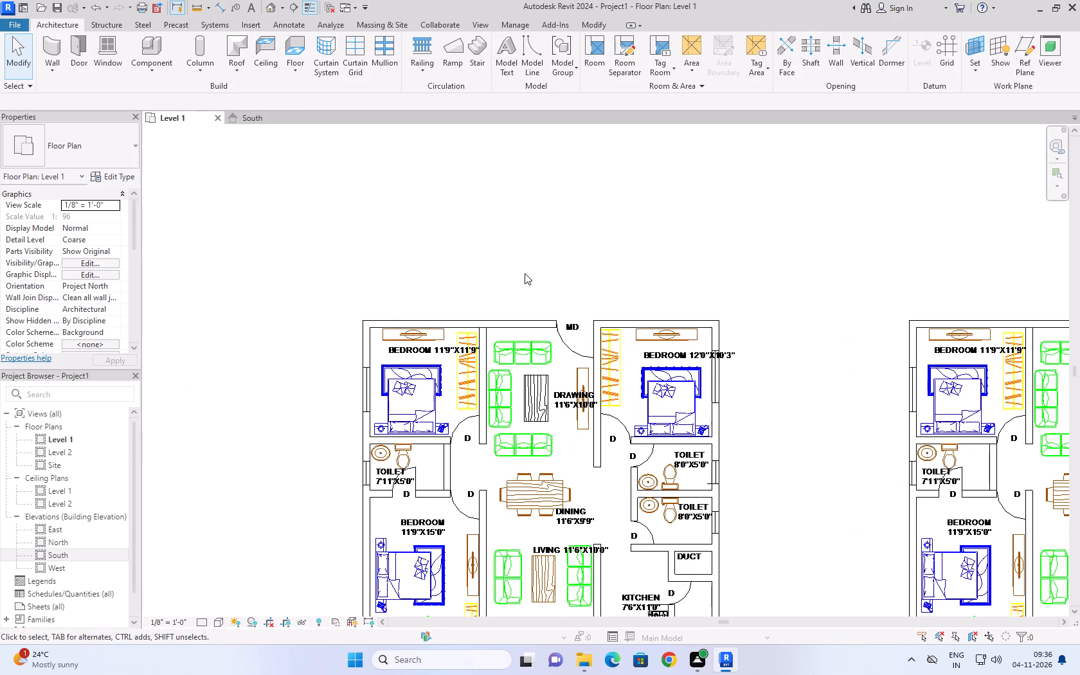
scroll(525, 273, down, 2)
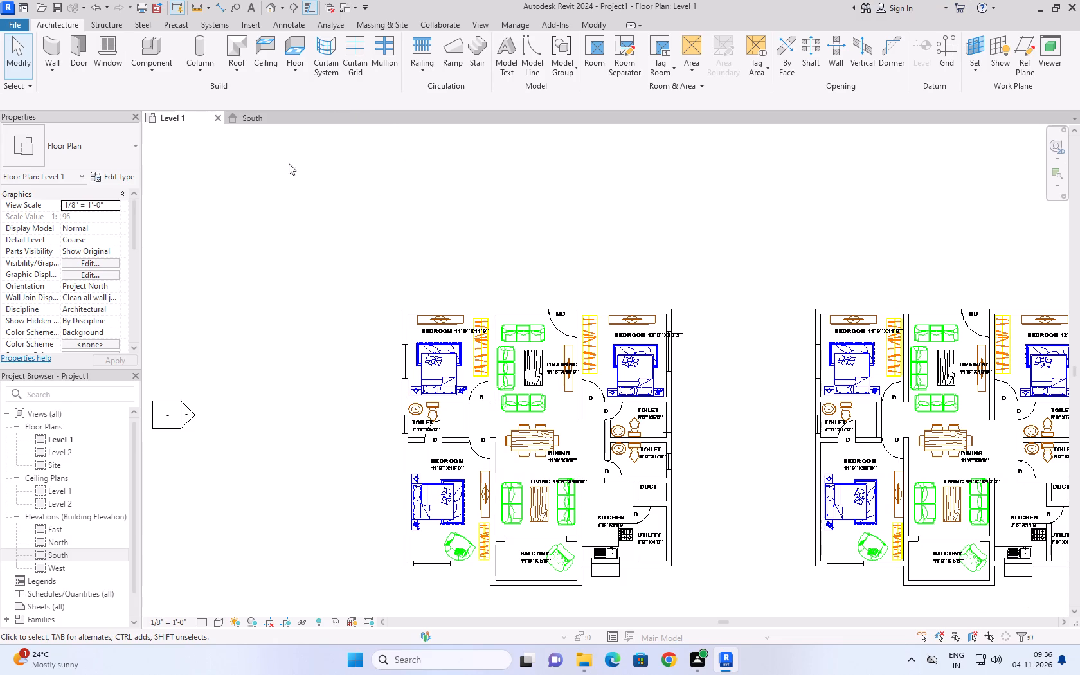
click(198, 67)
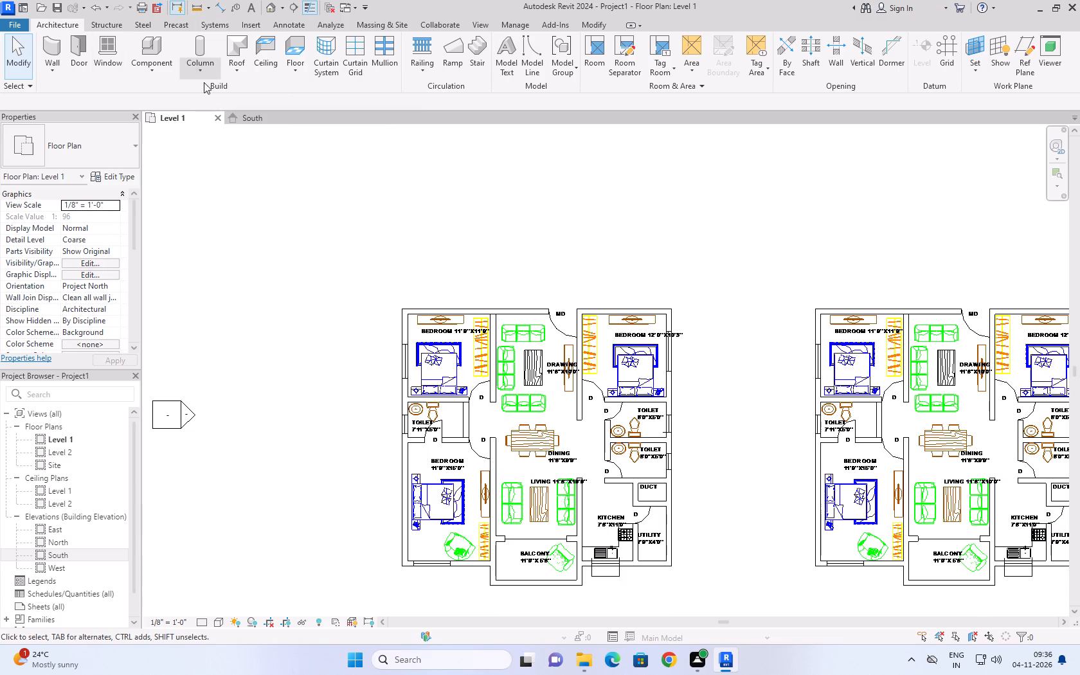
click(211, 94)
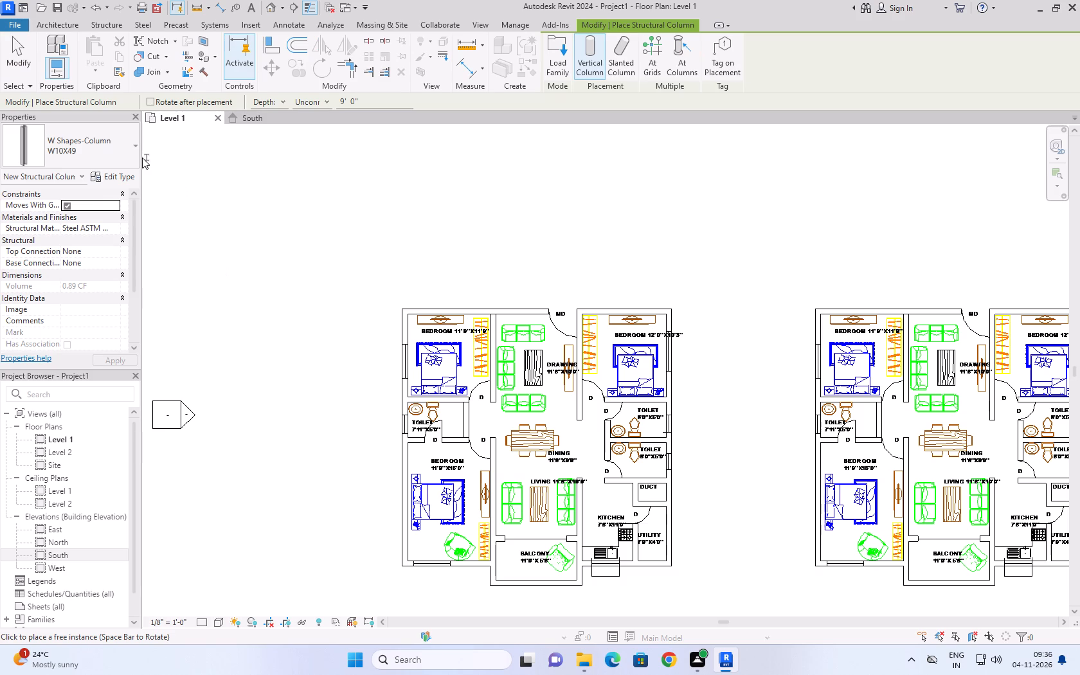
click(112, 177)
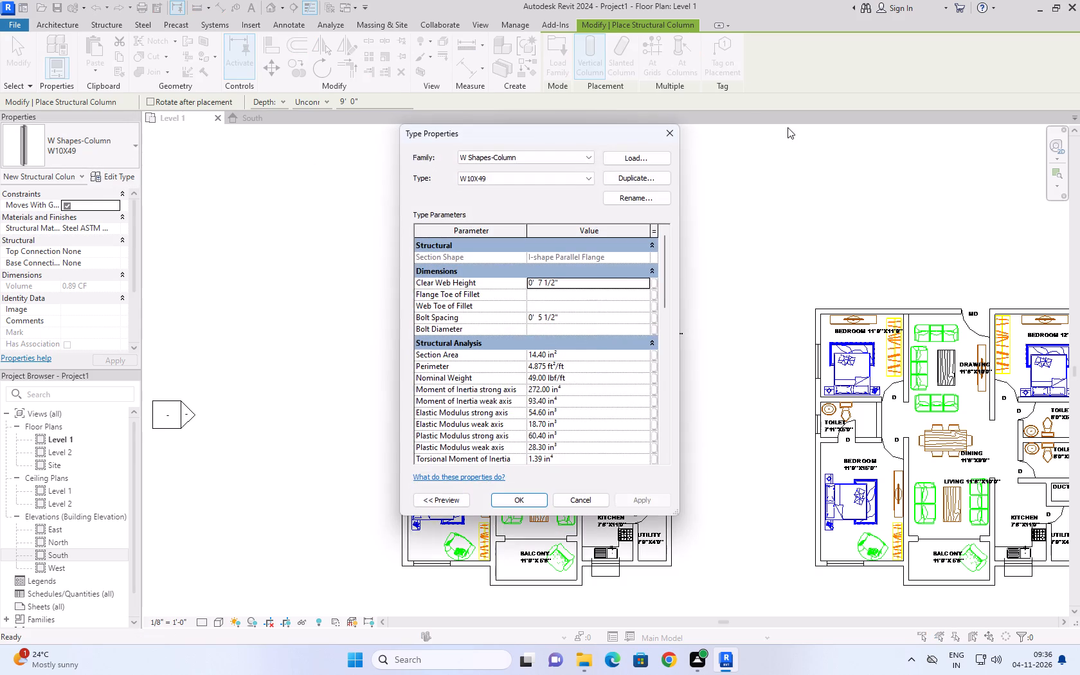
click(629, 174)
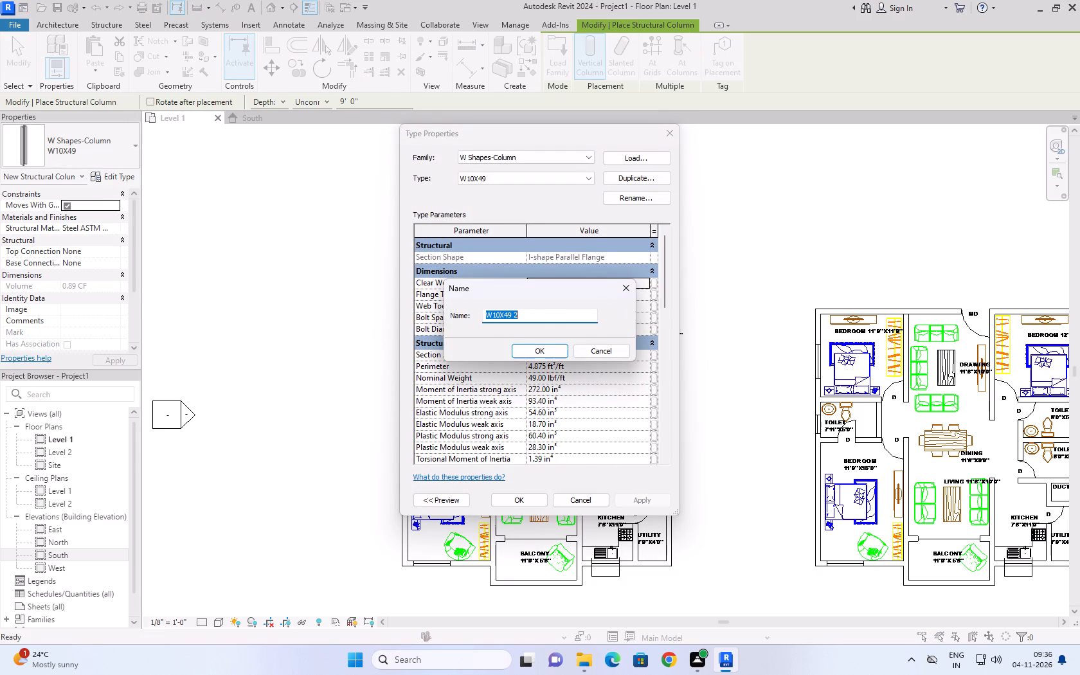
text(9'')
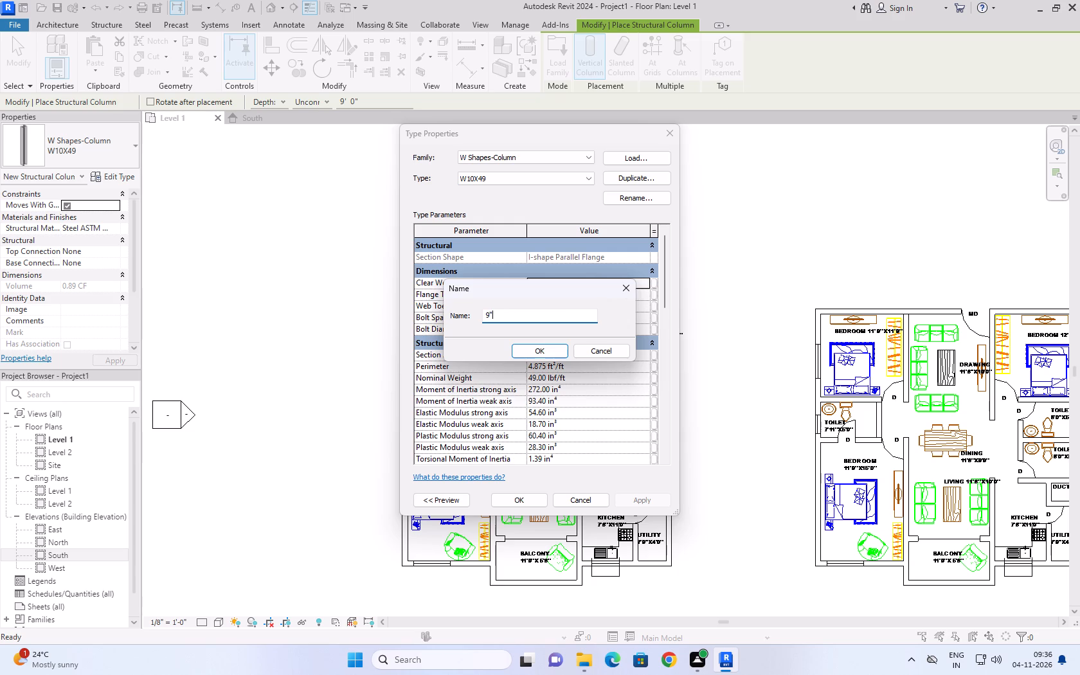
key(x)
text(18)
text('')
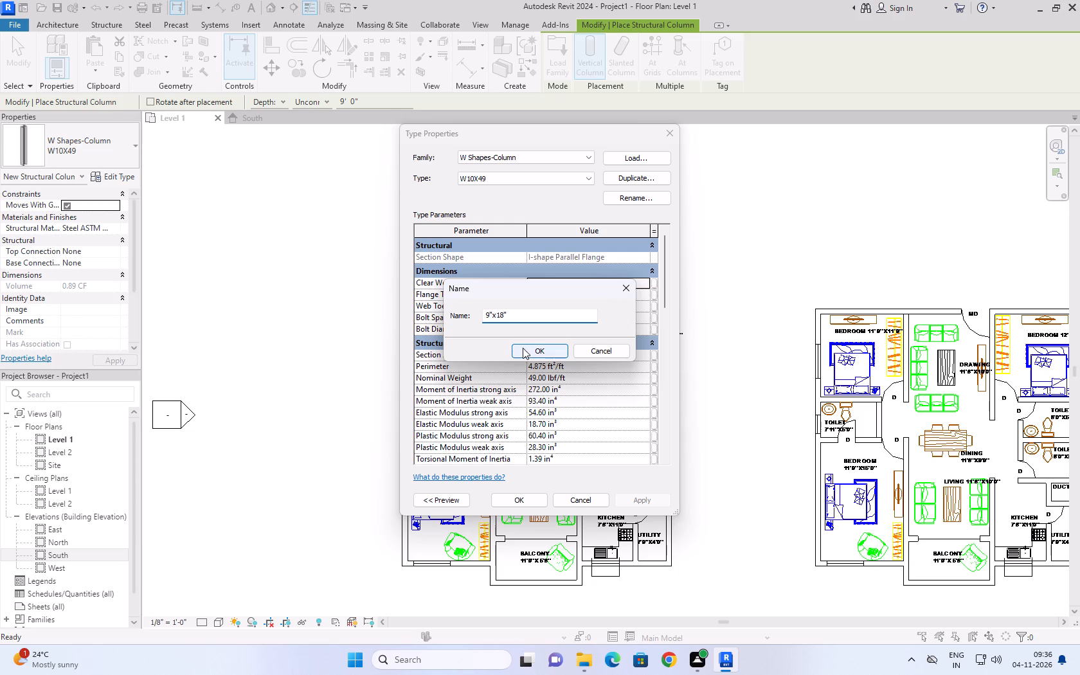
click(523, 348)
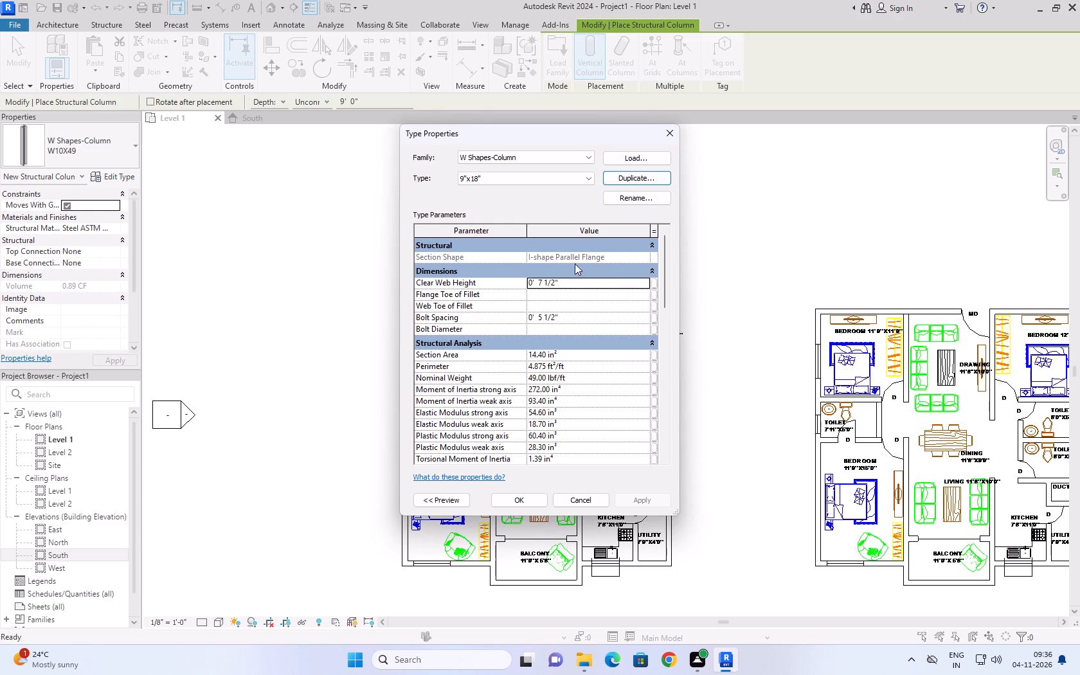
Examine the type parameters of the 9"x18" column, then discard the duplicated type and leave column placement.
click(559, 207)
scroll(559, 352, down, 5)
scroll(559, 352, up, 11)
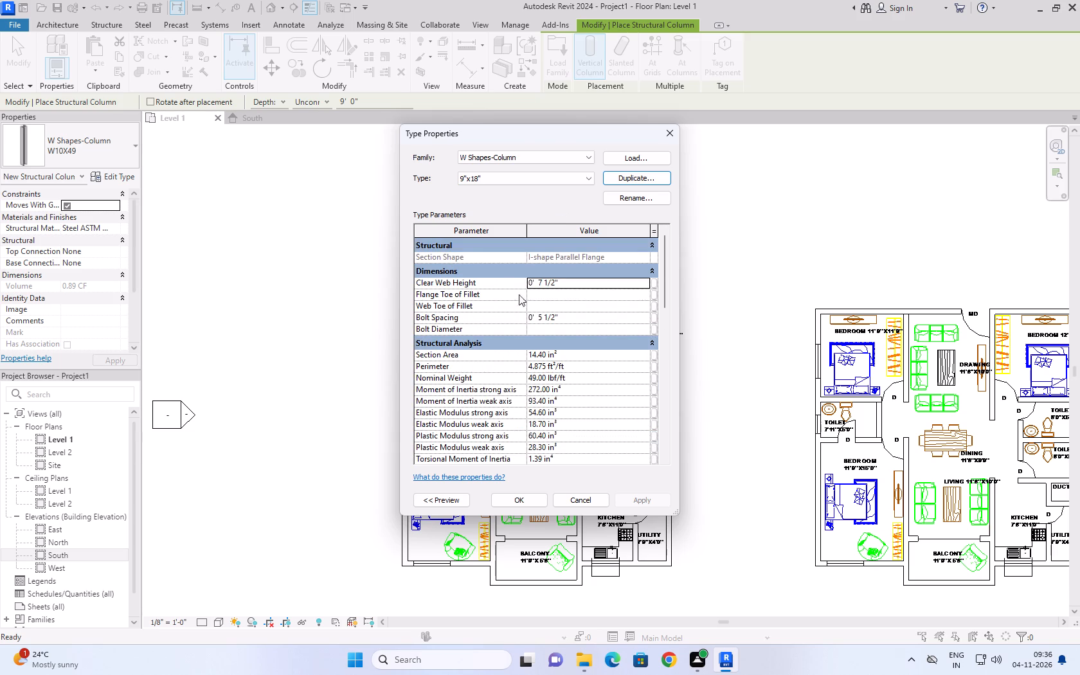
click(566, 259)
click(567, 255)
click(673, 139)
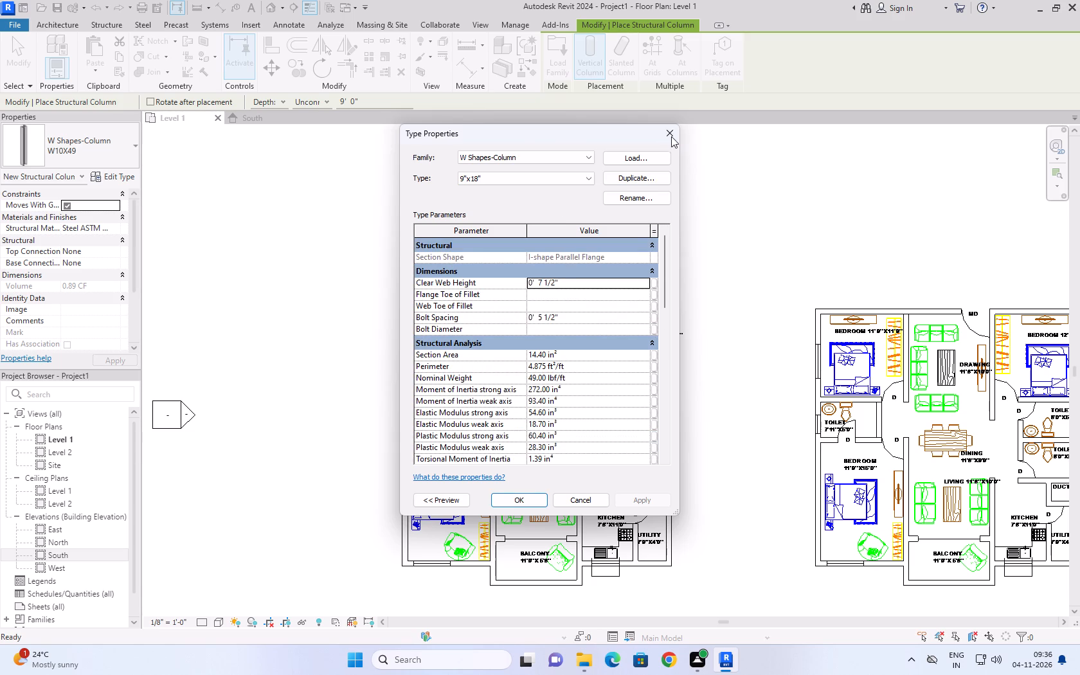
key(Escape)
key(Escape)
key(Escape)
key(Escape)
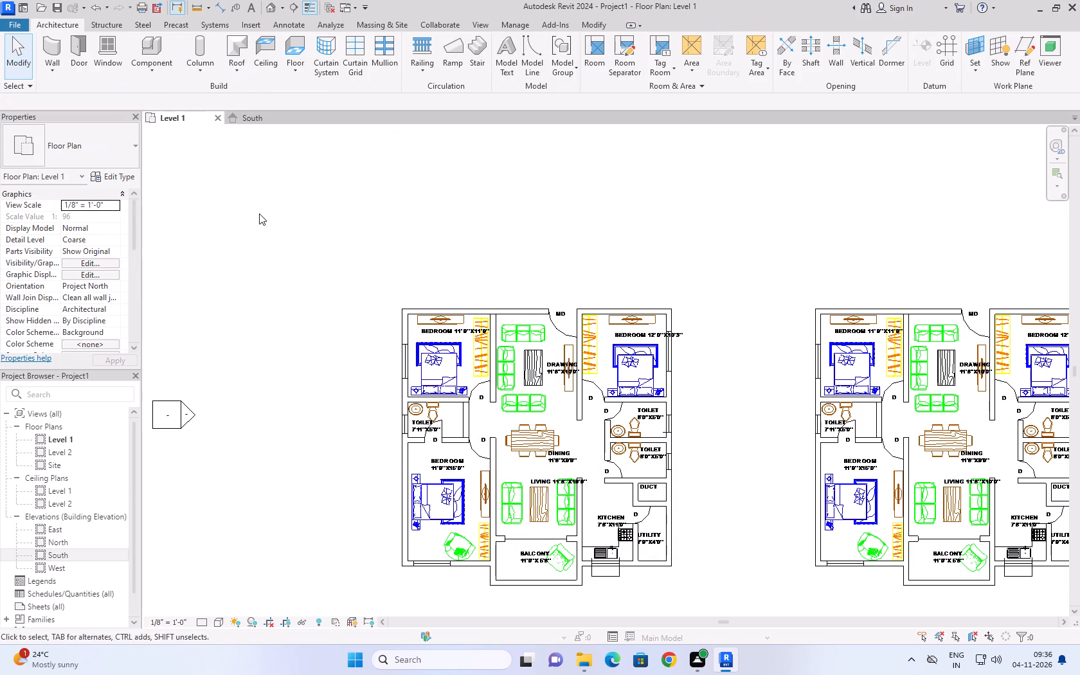
Load the Concrete-Rectangular-Column family from the US library's Structural Columns Concrete folder for structural column placement.
click(207, 70)
click(211, 92)
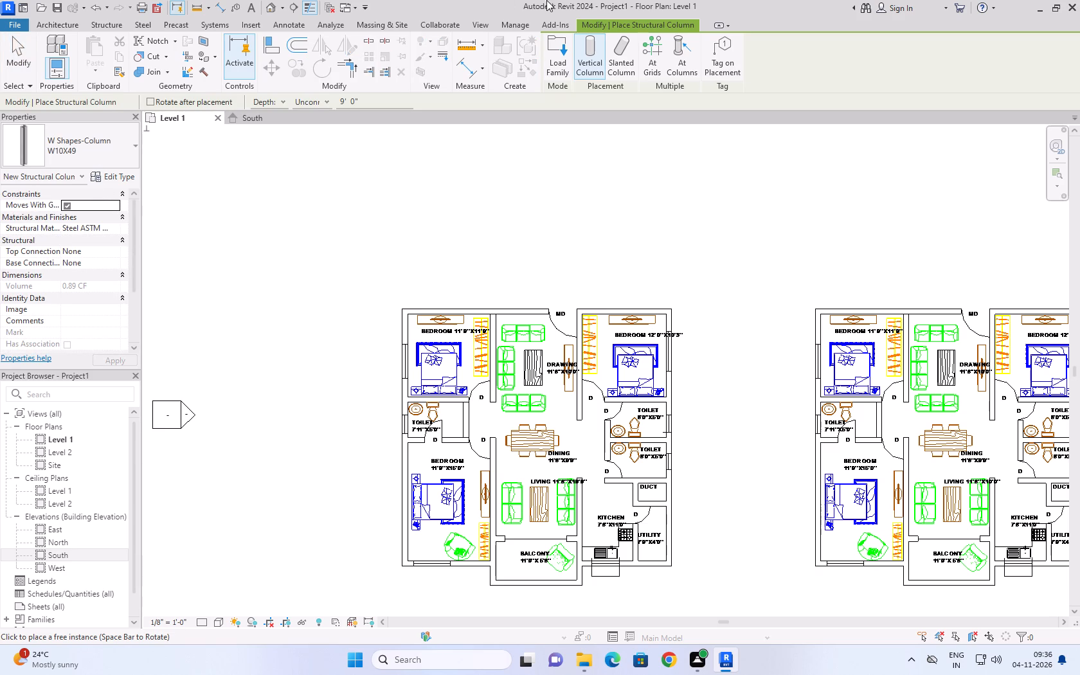
click(563, 62)
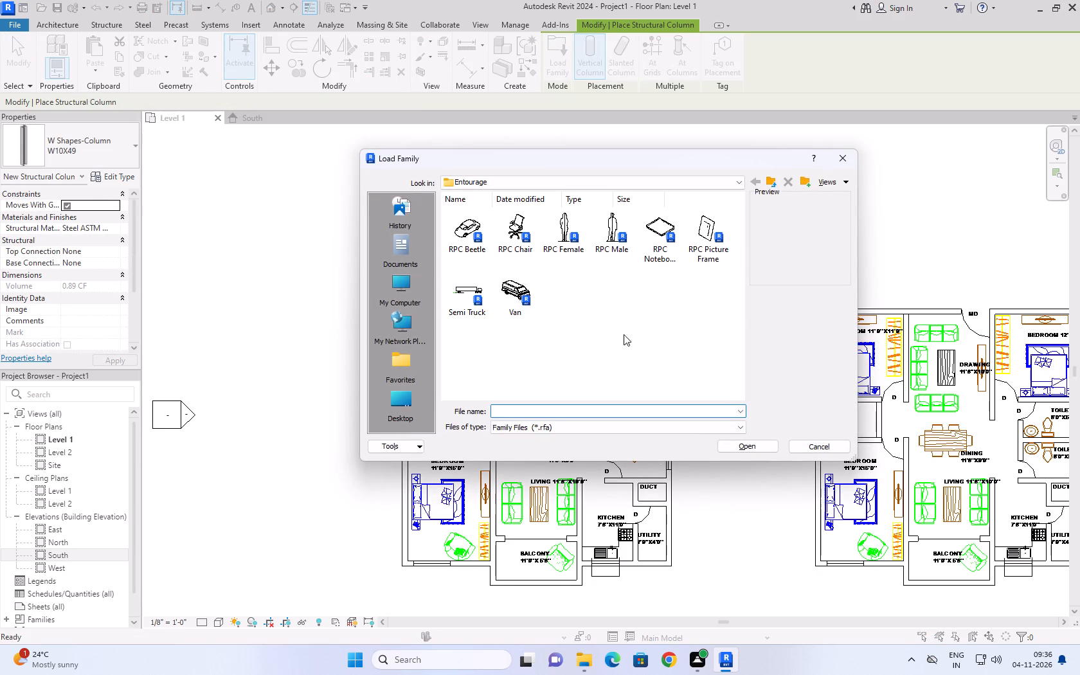
click(768, 179)
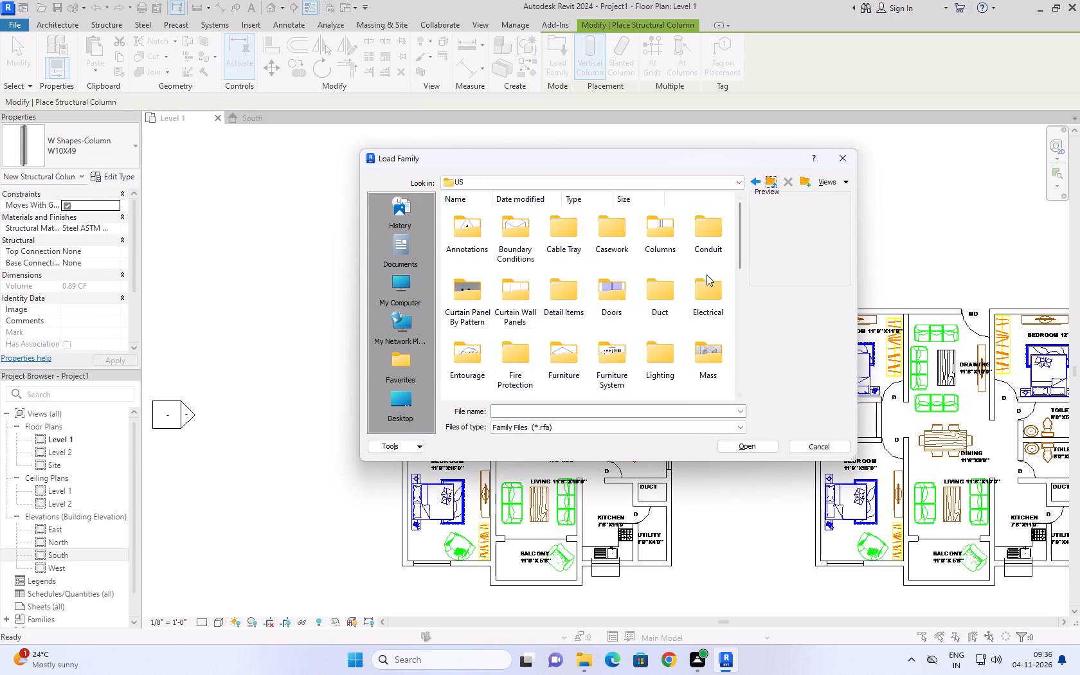
scroll(638, 341, down, 10)
scroll(639, 339, up, 1)
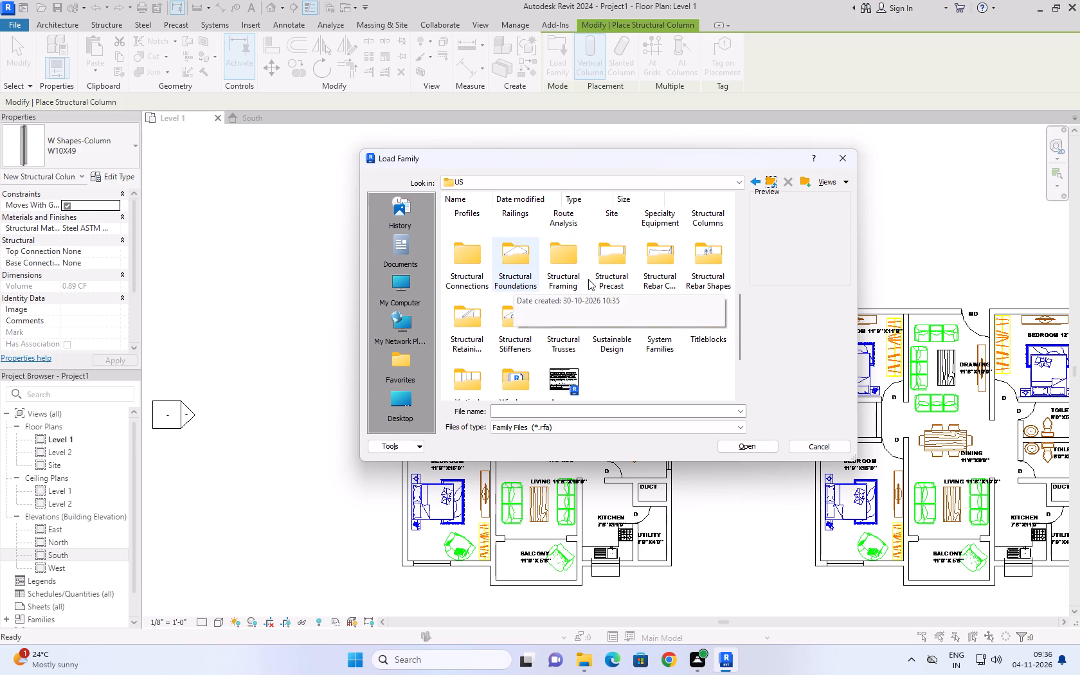
scroll(531, 334, down, 3)
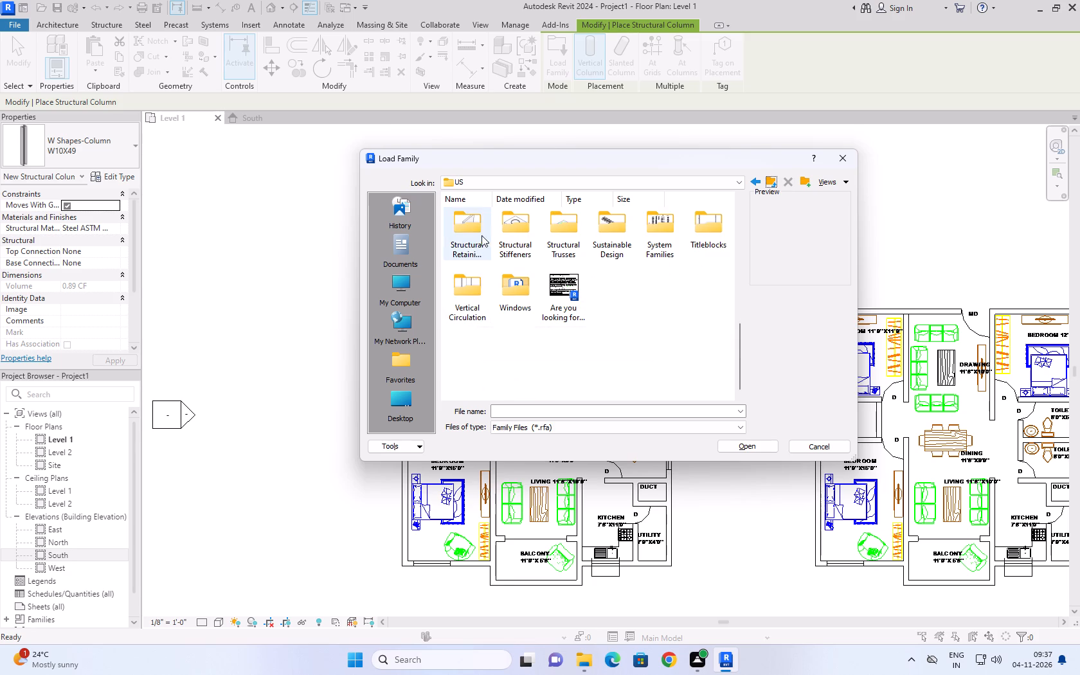
scroll(487, 229, up, 2)
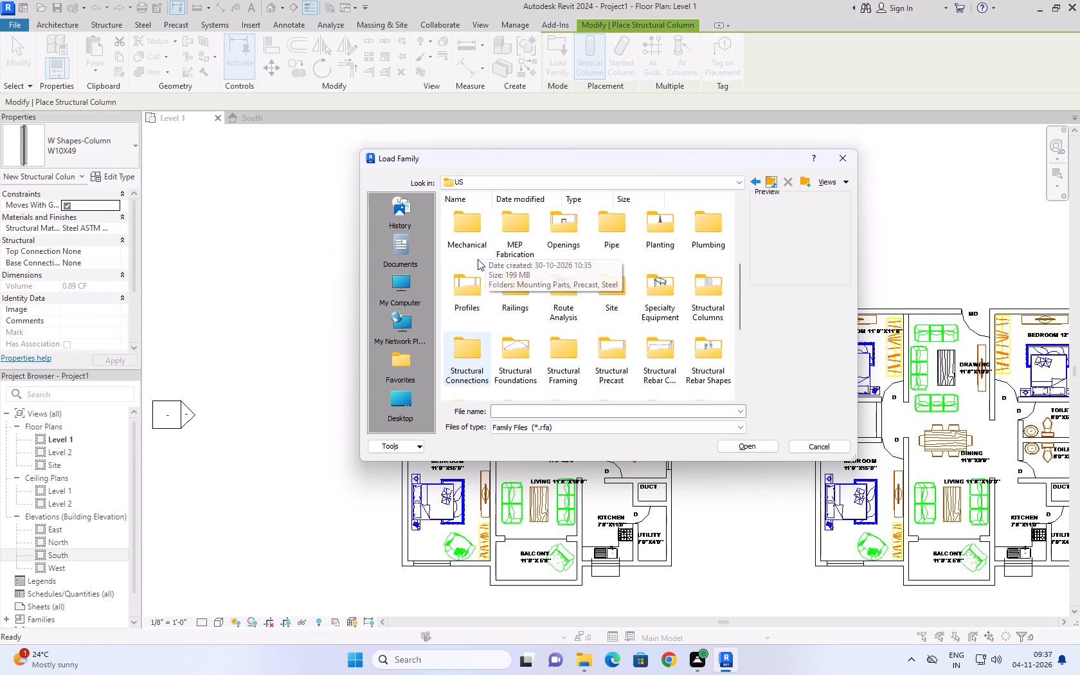
double_click(707, 299)
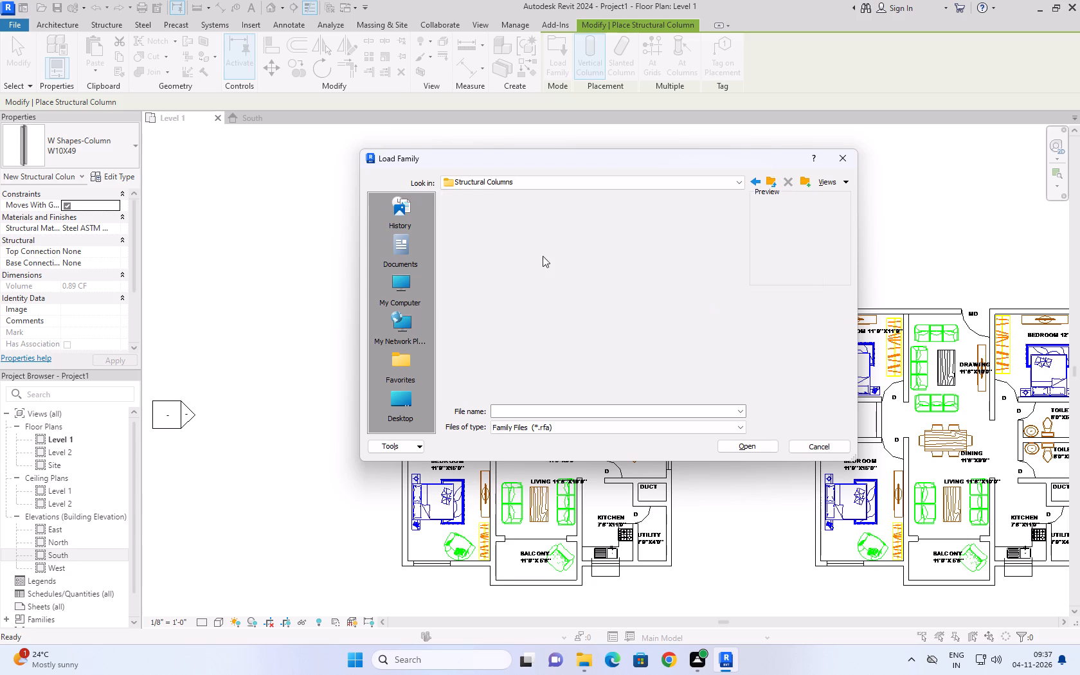
double_click(475, 231)
click(473, 225)
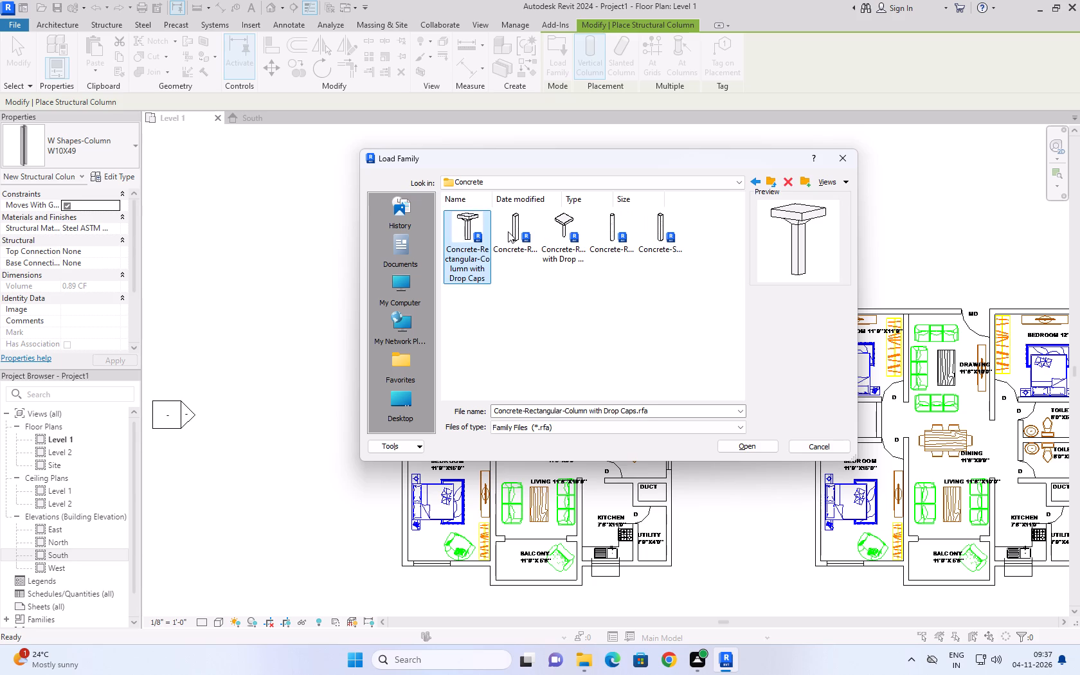
click(509, 230)
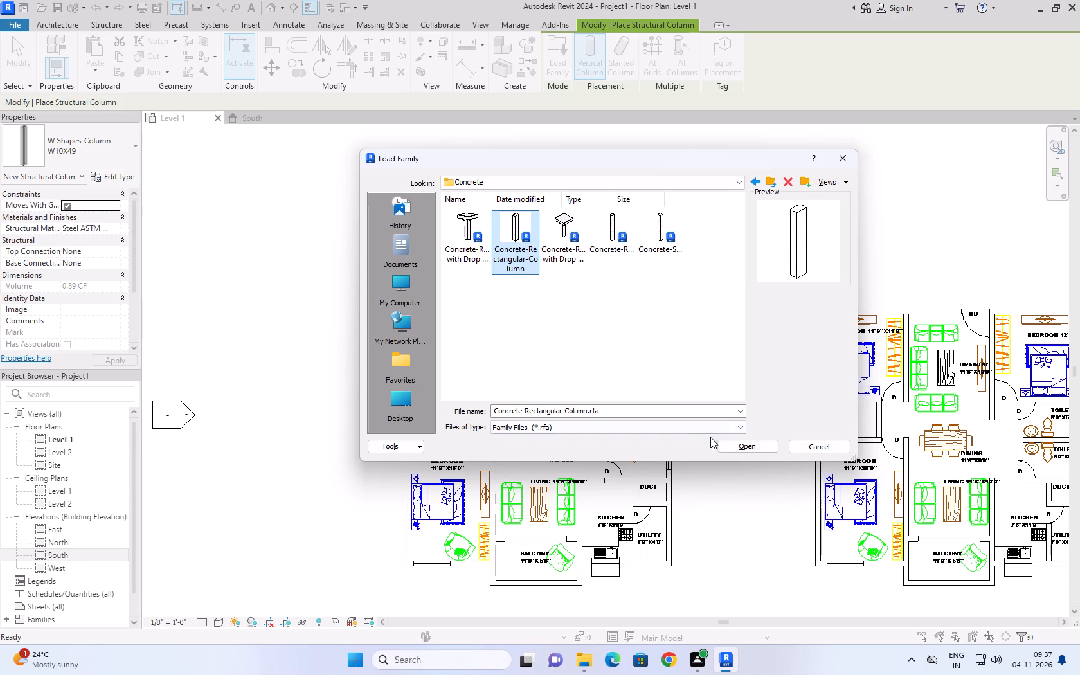
click(732, 446)
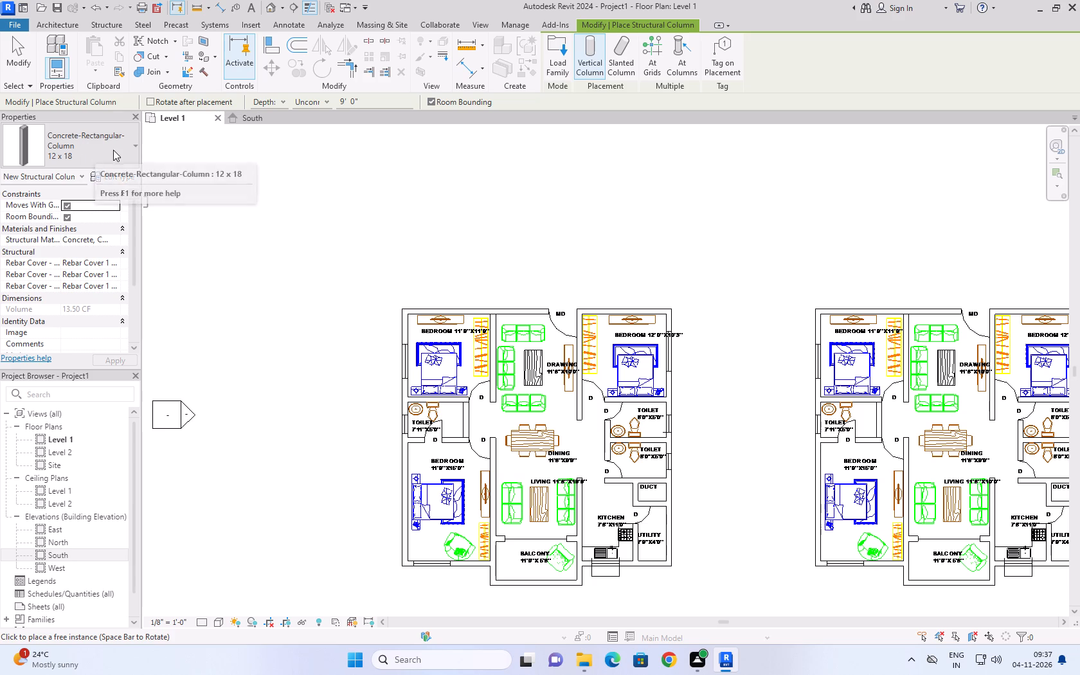
Place three 12 x 18 columns by Height along the first apartment's west wall: at both outer corners and the upper bedroom–toilet wall junction.
click(285, 101)
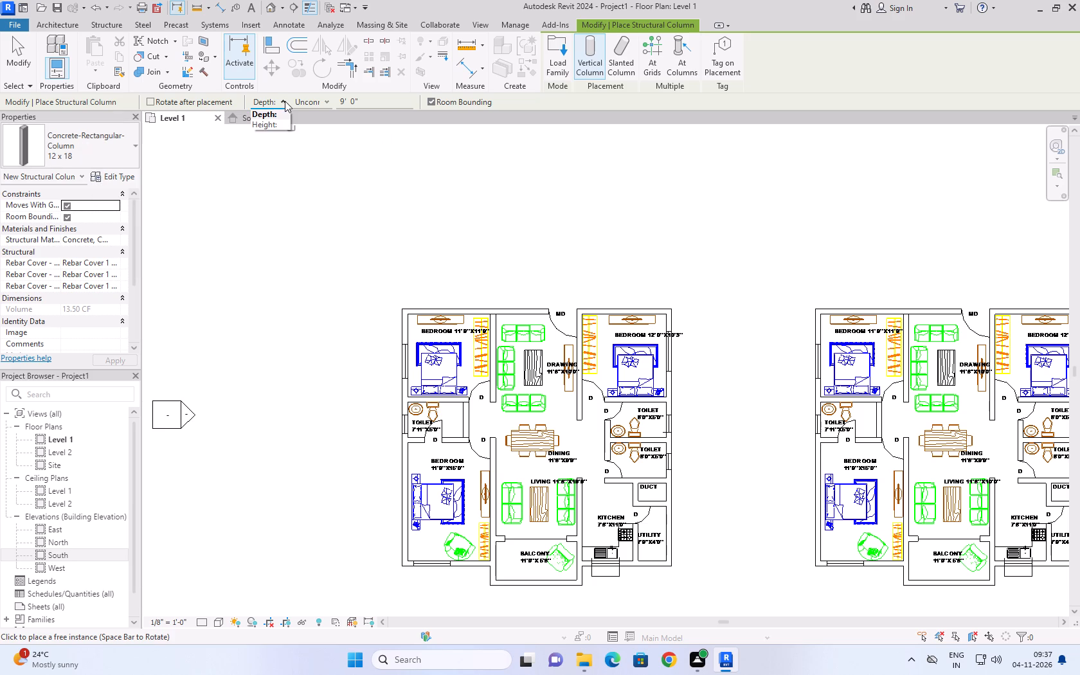
click(273, 123)
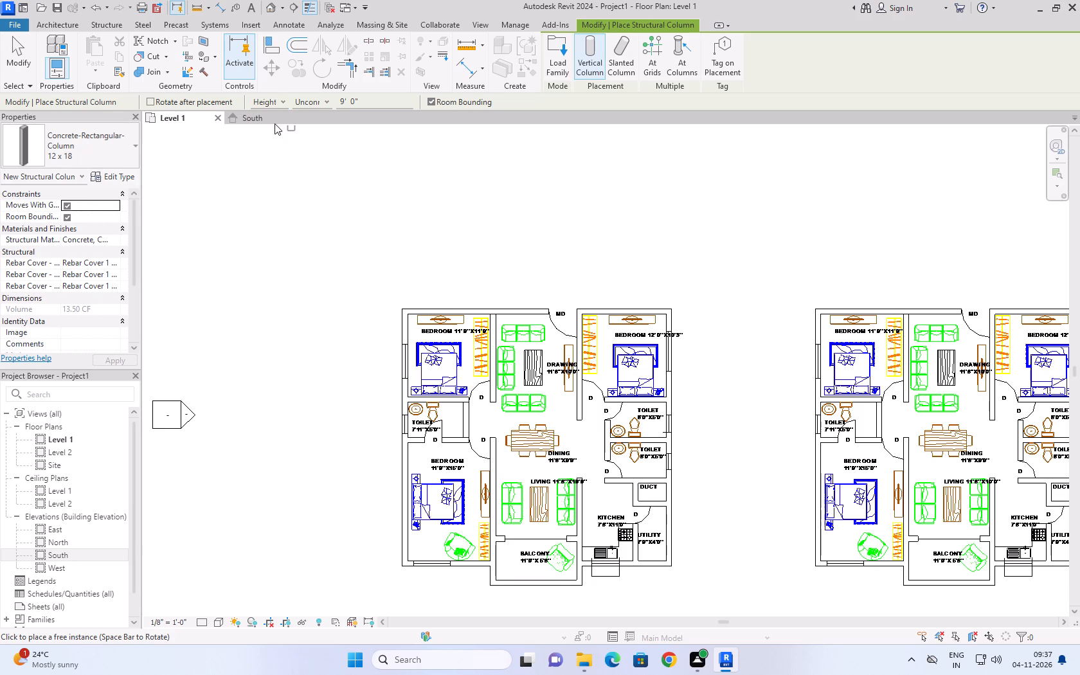
scroll(415, 325, up, 2)
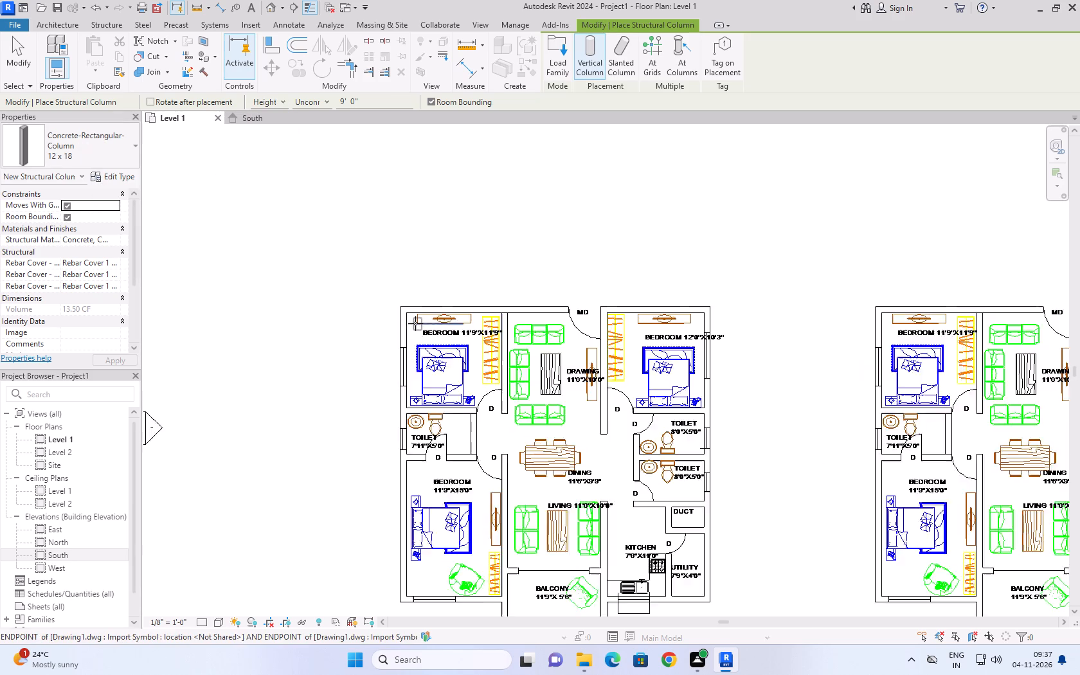
scroll(415, 323, up, 7)
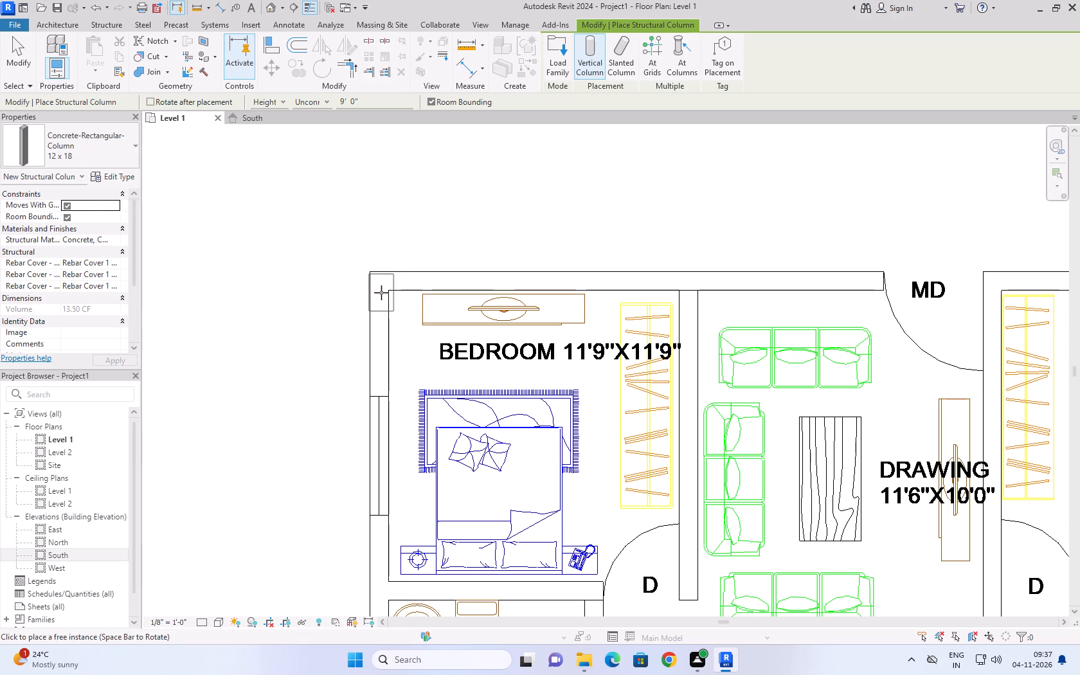
click(382, 291)
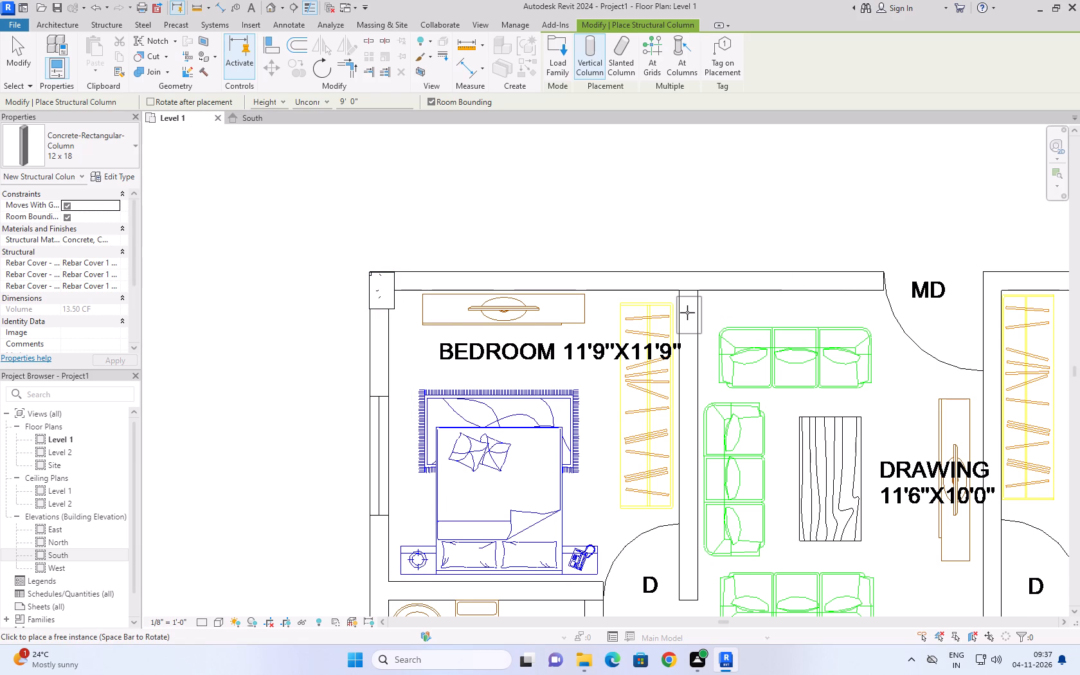
scroll(687, 312, down, 1)
scroll(470, 304, down, 4)
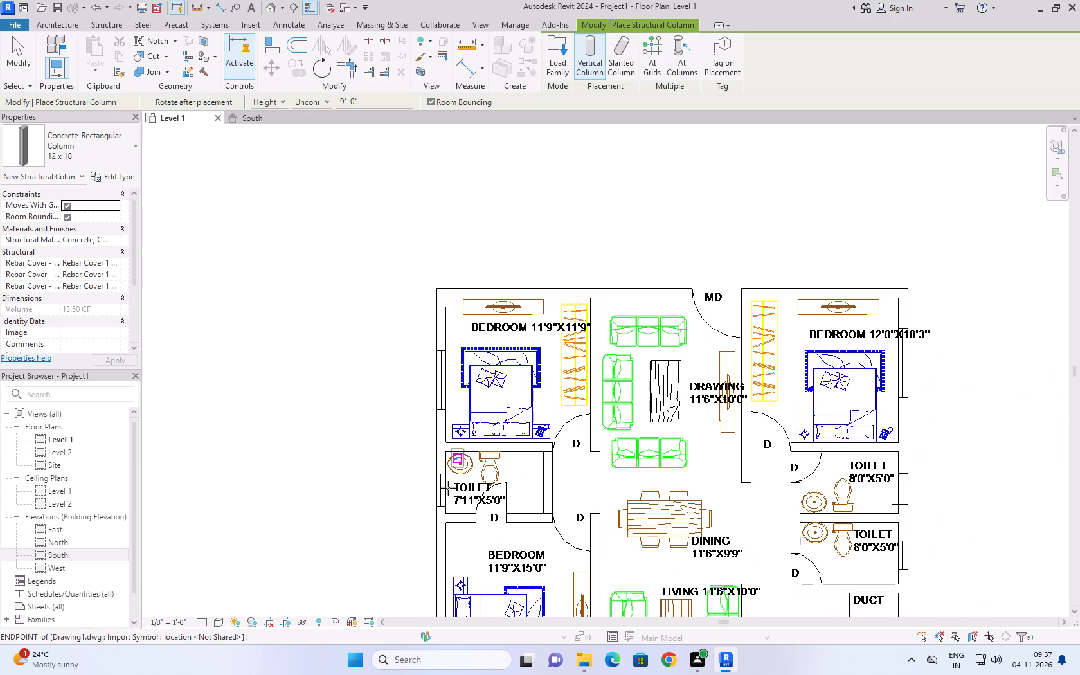
scroll(448, 488, up, 2)
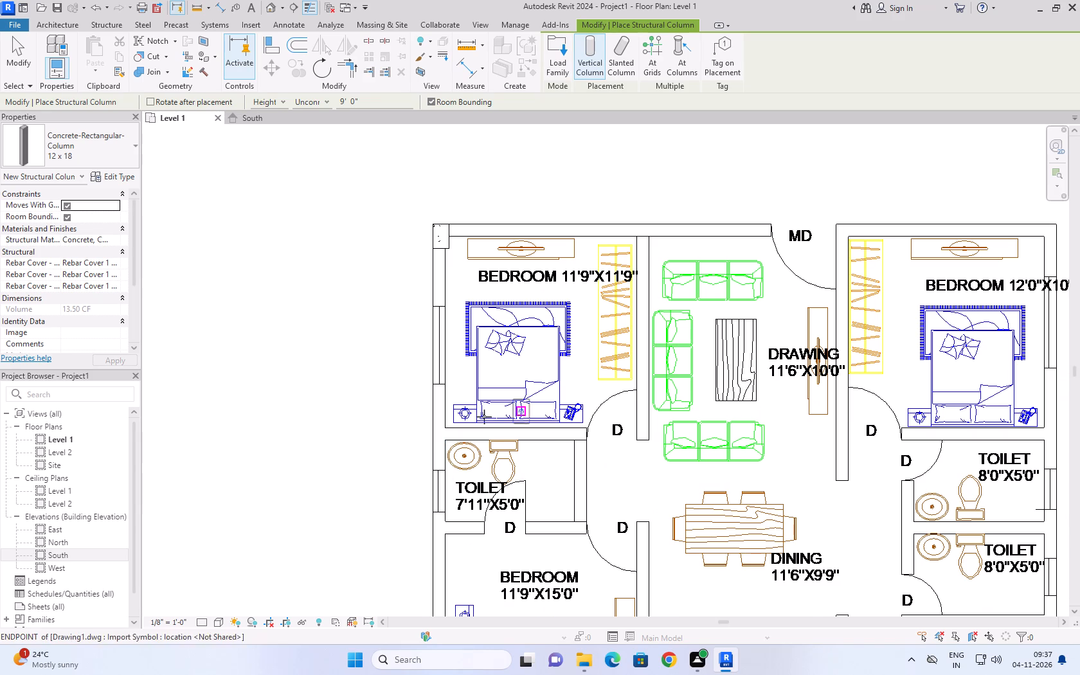
scroll(441, 436, up, 3)
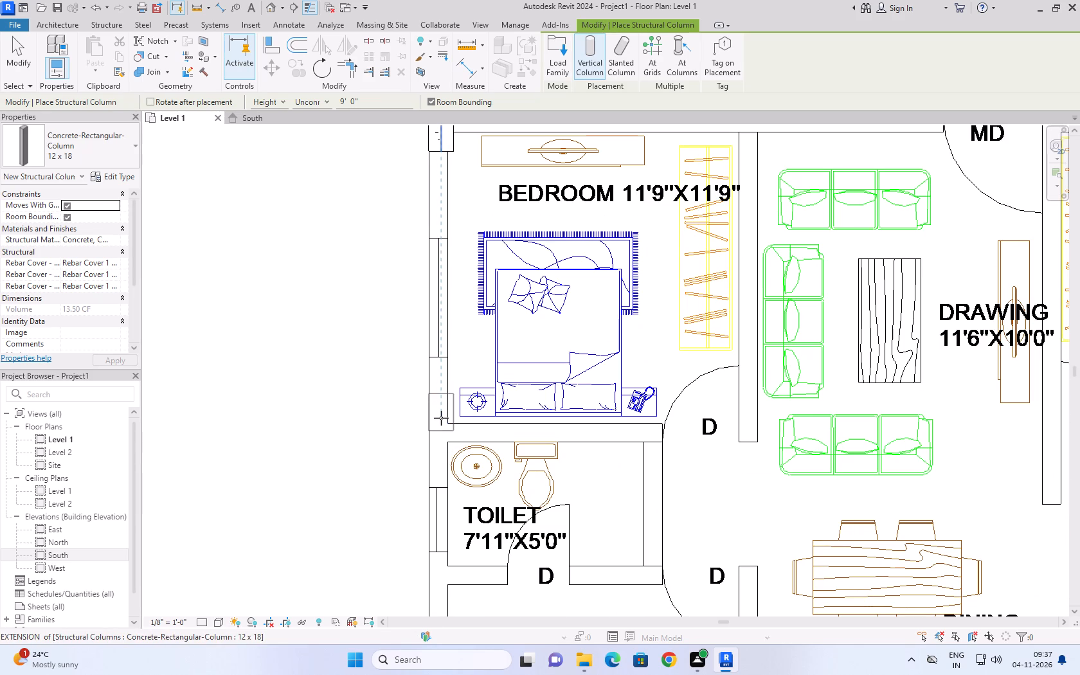
click(446, 427)
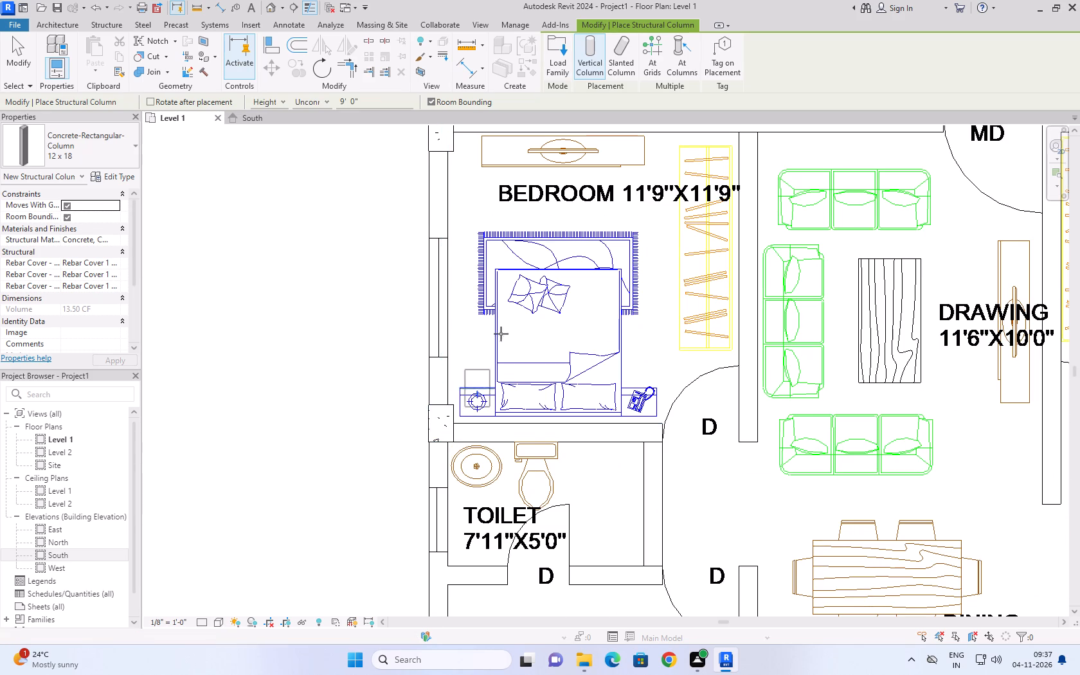
scroll(531, 305, down, 9)
scroll(530, 513, up, 9)
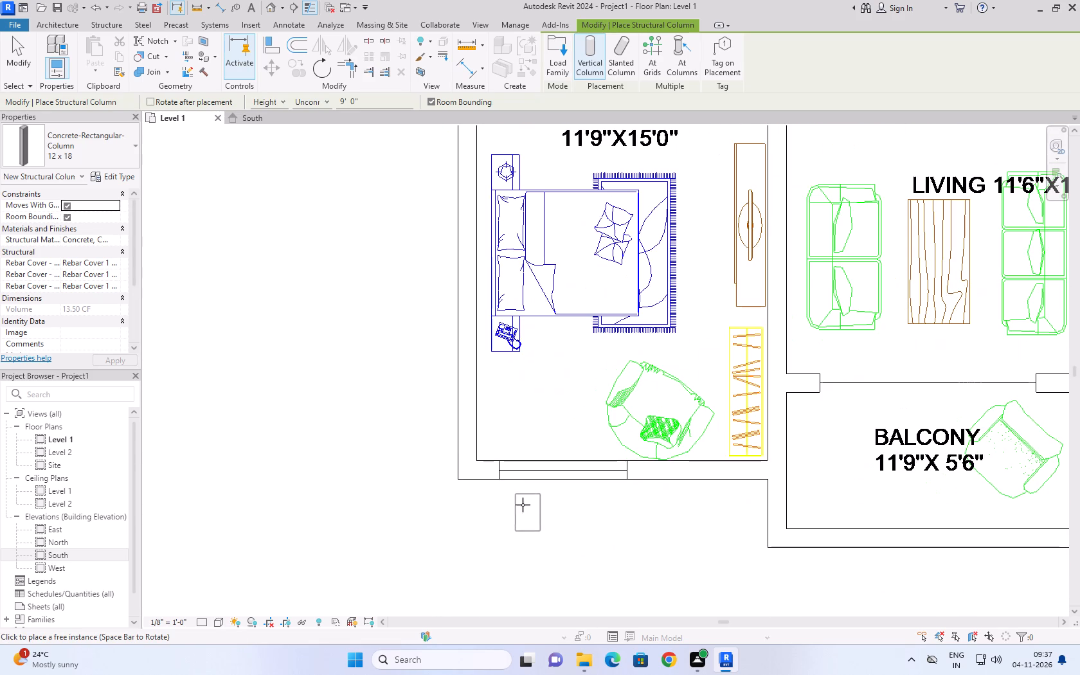
click(471, 460)
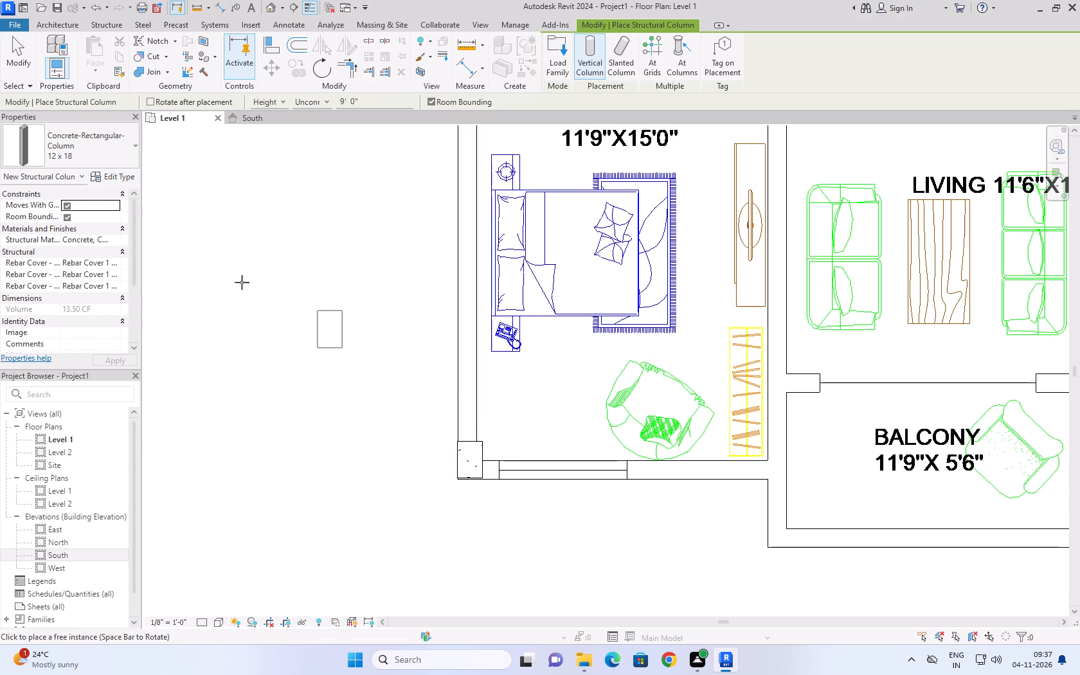
Duplicate the 12 x 18 concrete column type as 9"x18" and set its b dimension to 9".
click(96, 149)
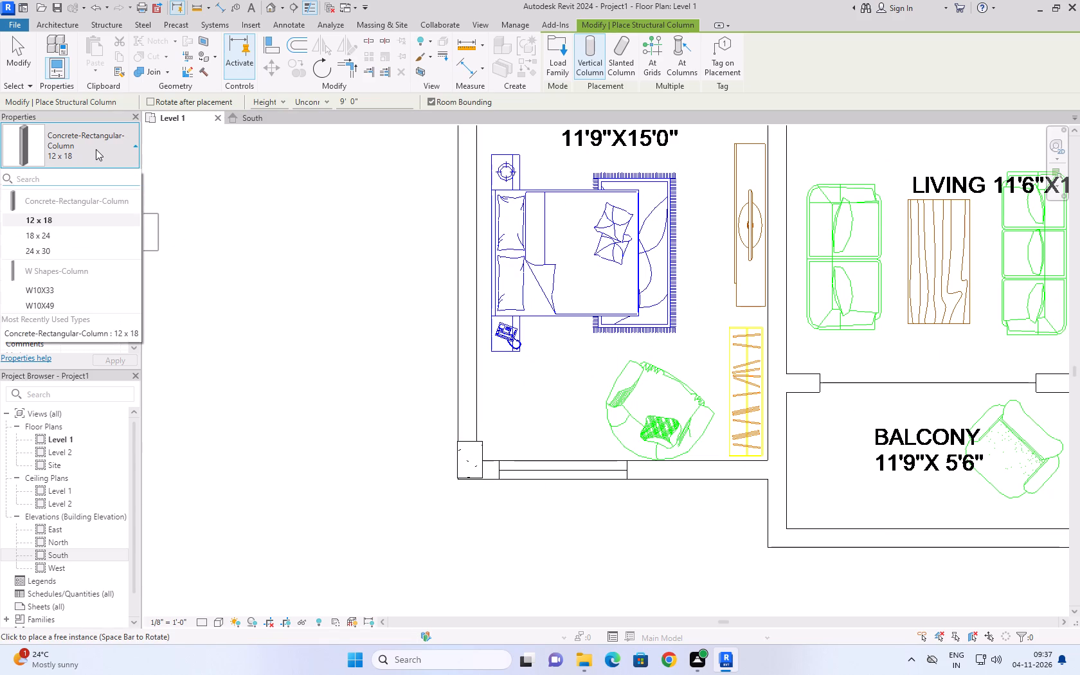
click(96, 149)
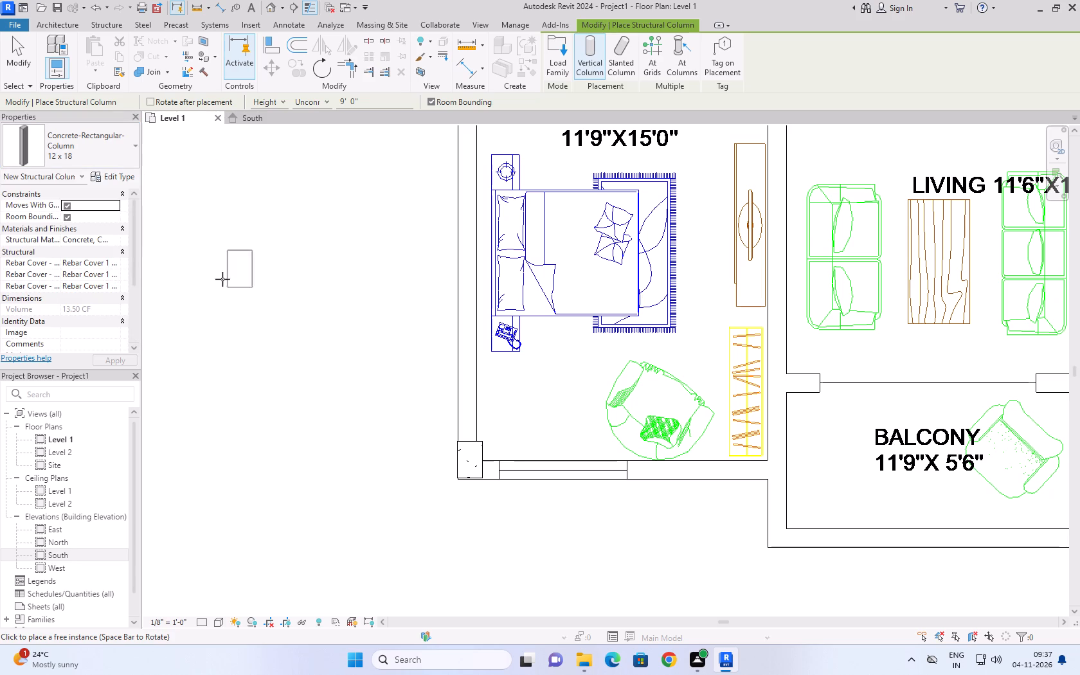
click(124, 177)
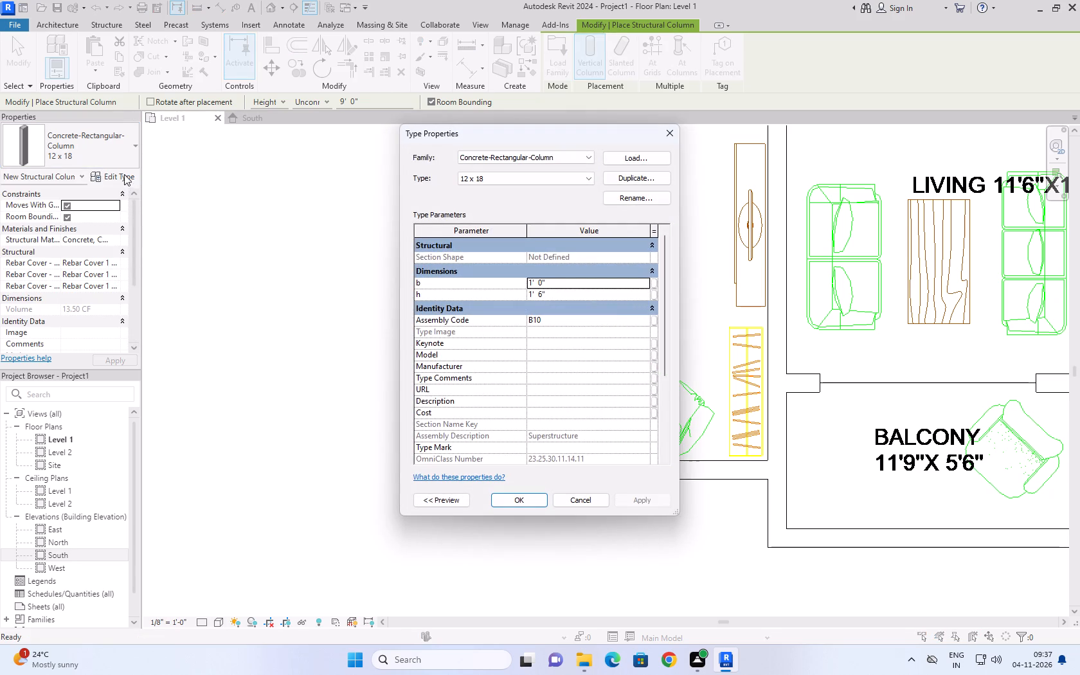
click(634, 179)
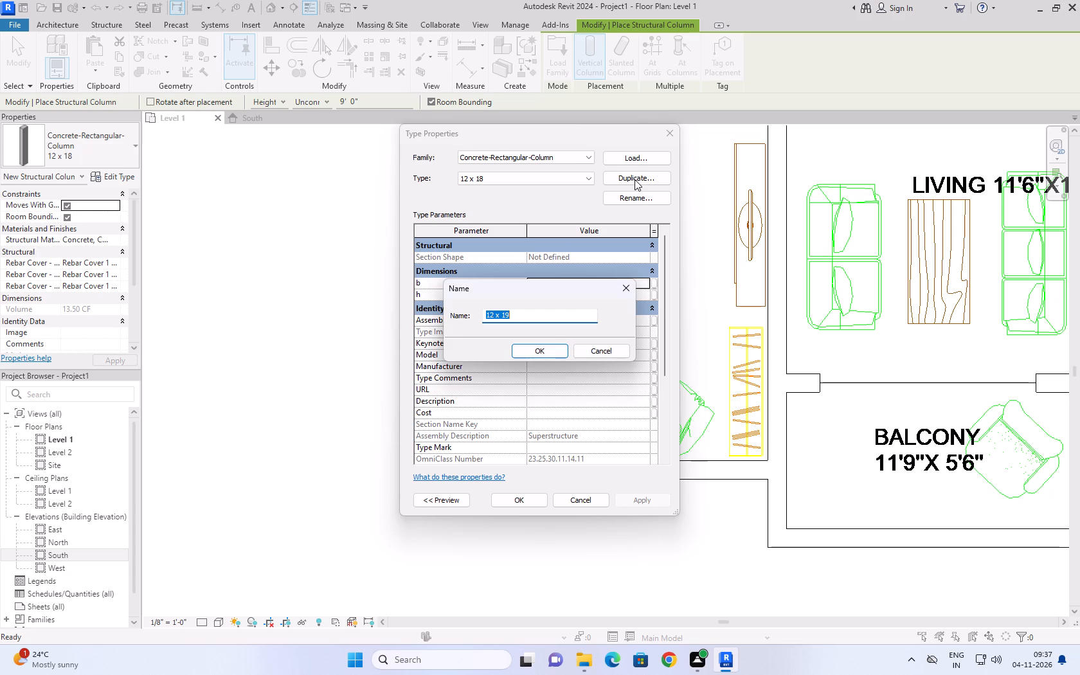
key(BackSpace)
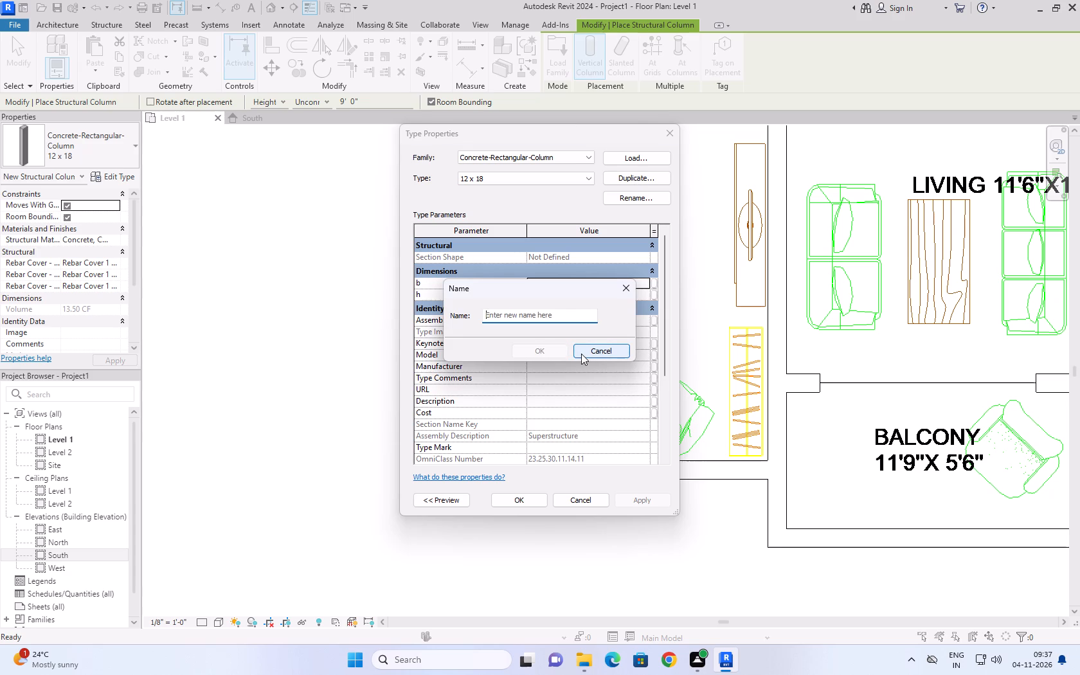
text(9'')
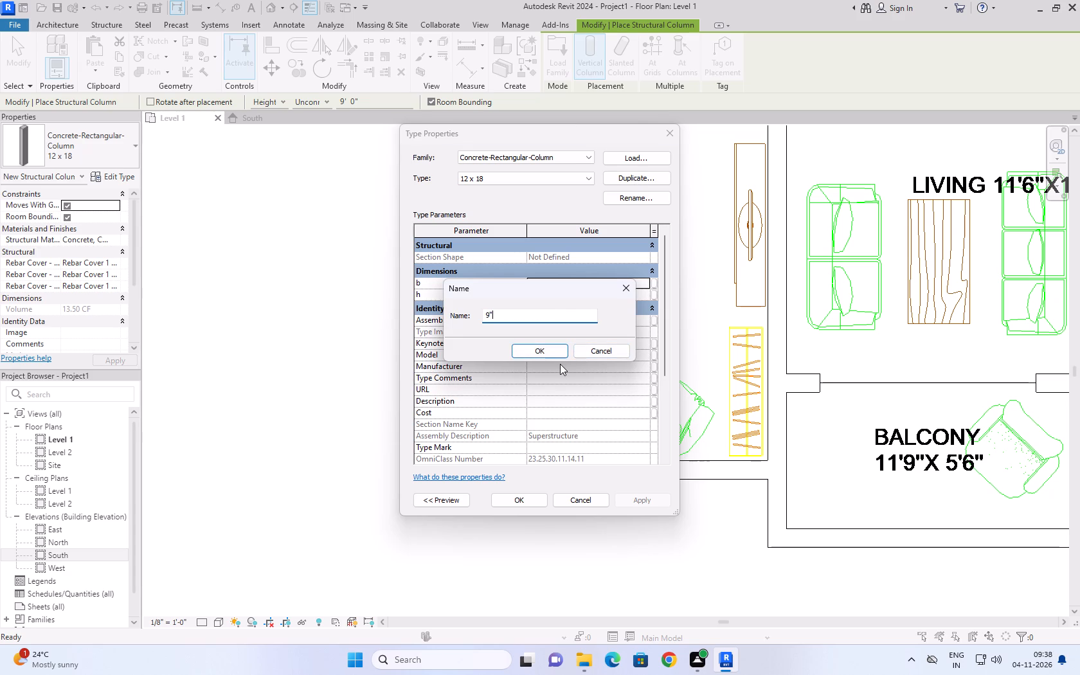
key(x)
text(18'')
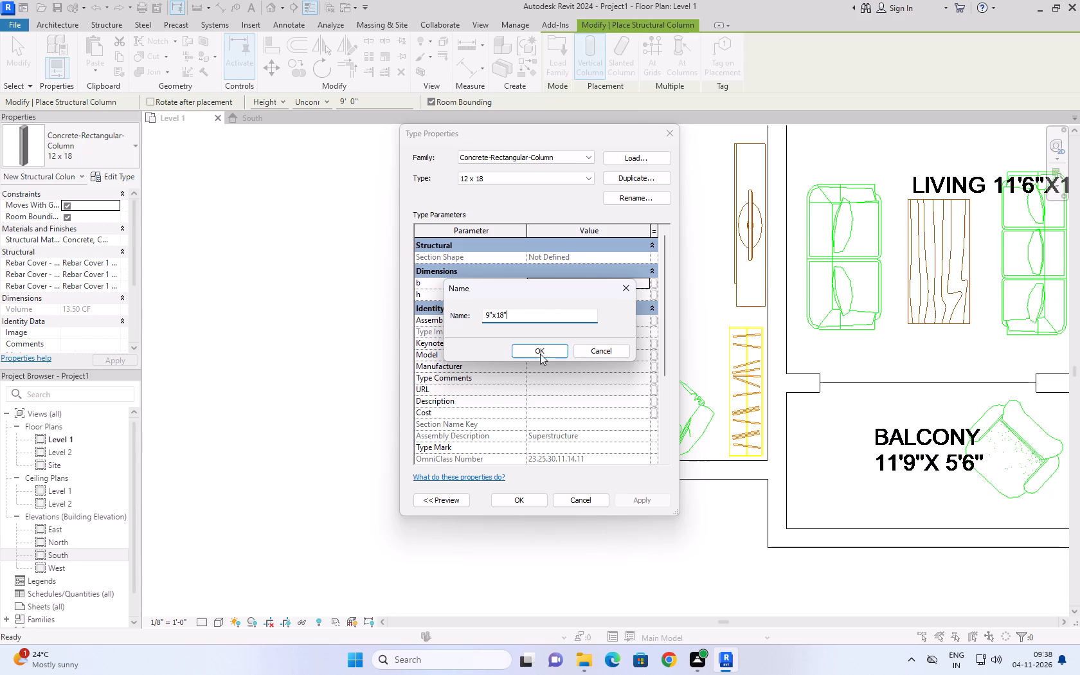
click(541, 352)
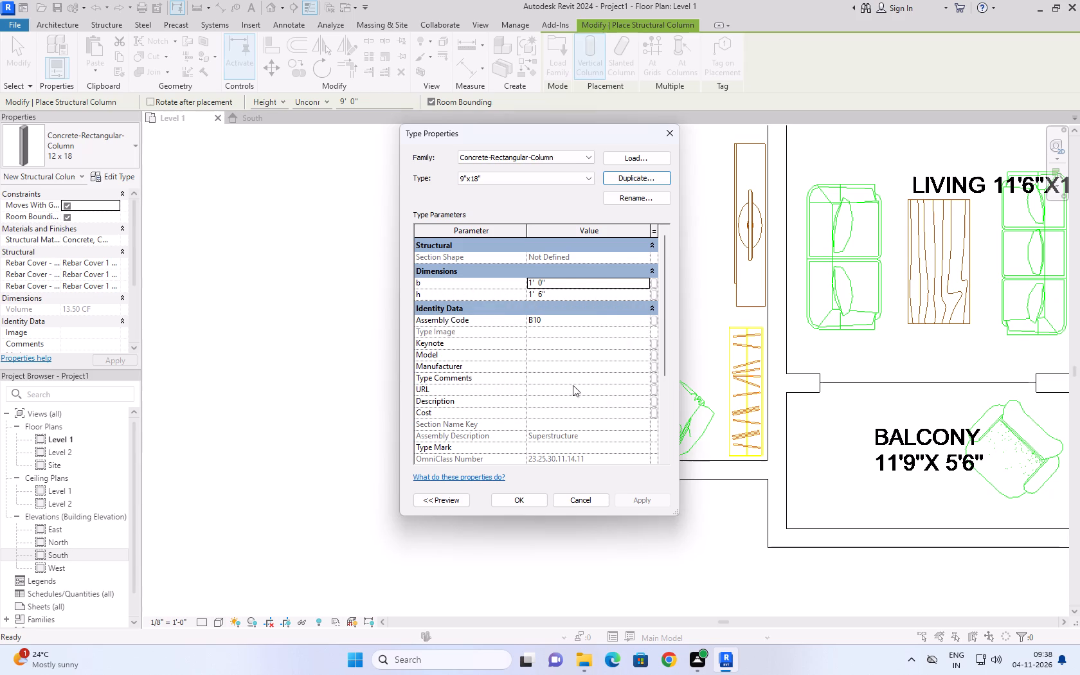
click(585, 278)
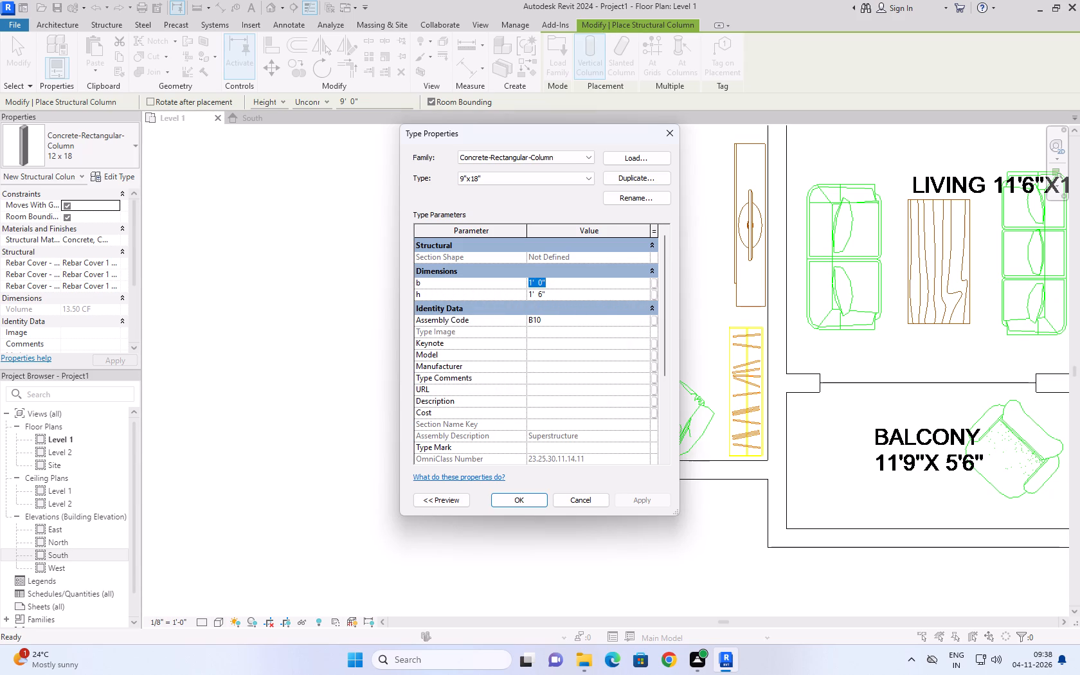
text(9'')
click(648, 496)
click(537, 496)
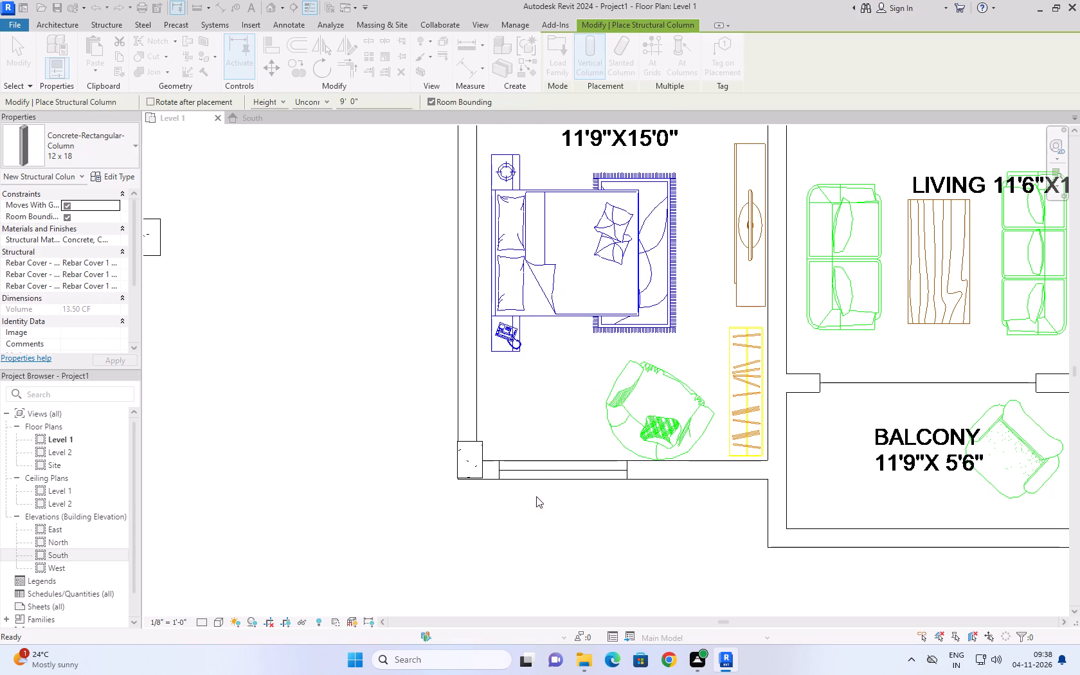
Switch all three placed 12 x 18 columns on the west wall to the 9"x18" column type.
scroll(528, 498, down, 7)
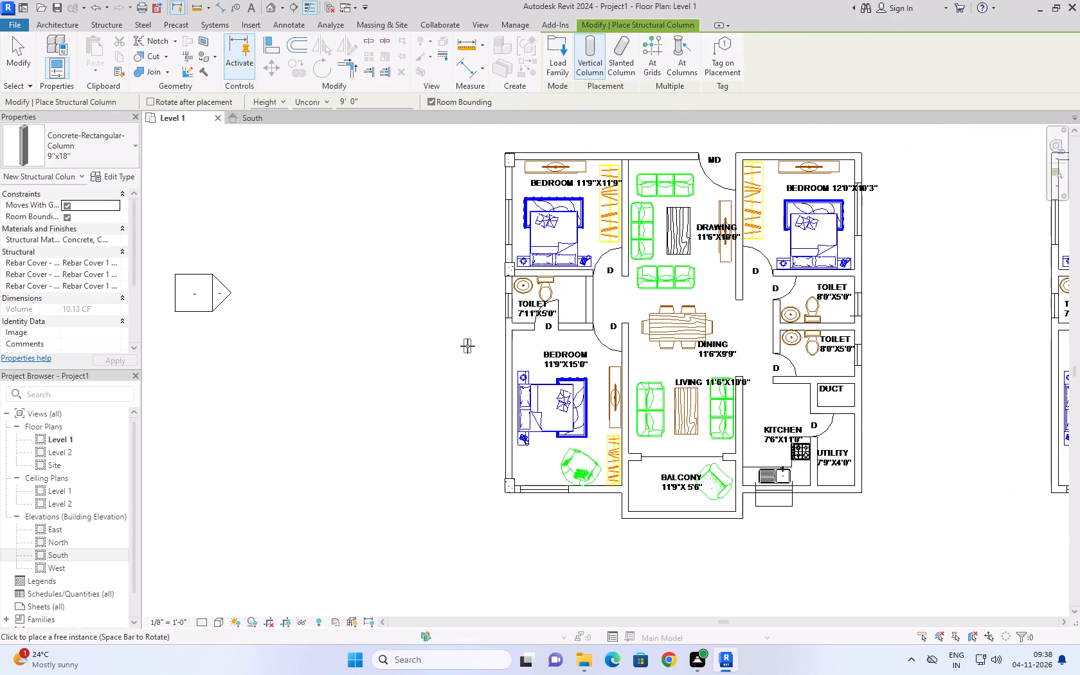
key(Escape)
click(510, 163)
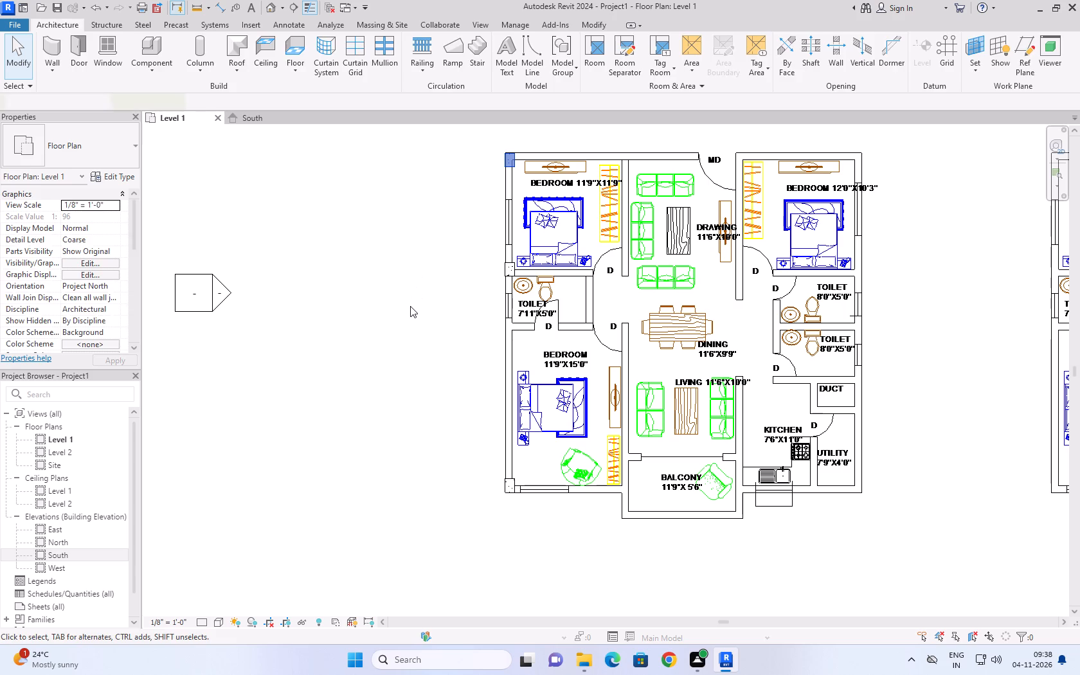
text(sa)
click(132, 154)
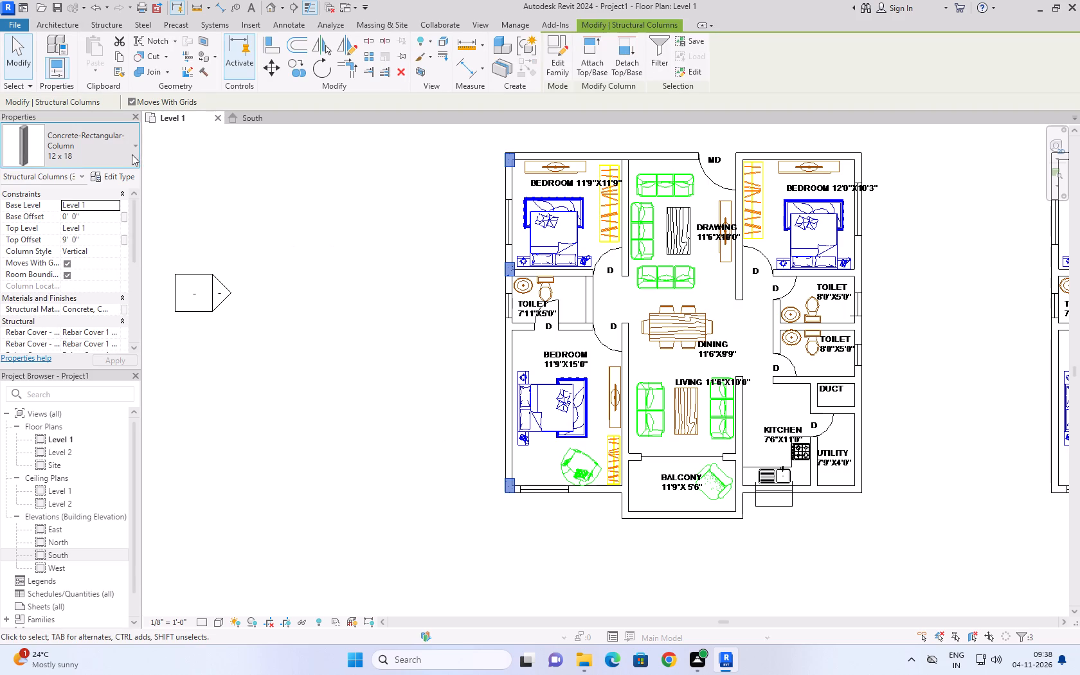
click(41, 217)
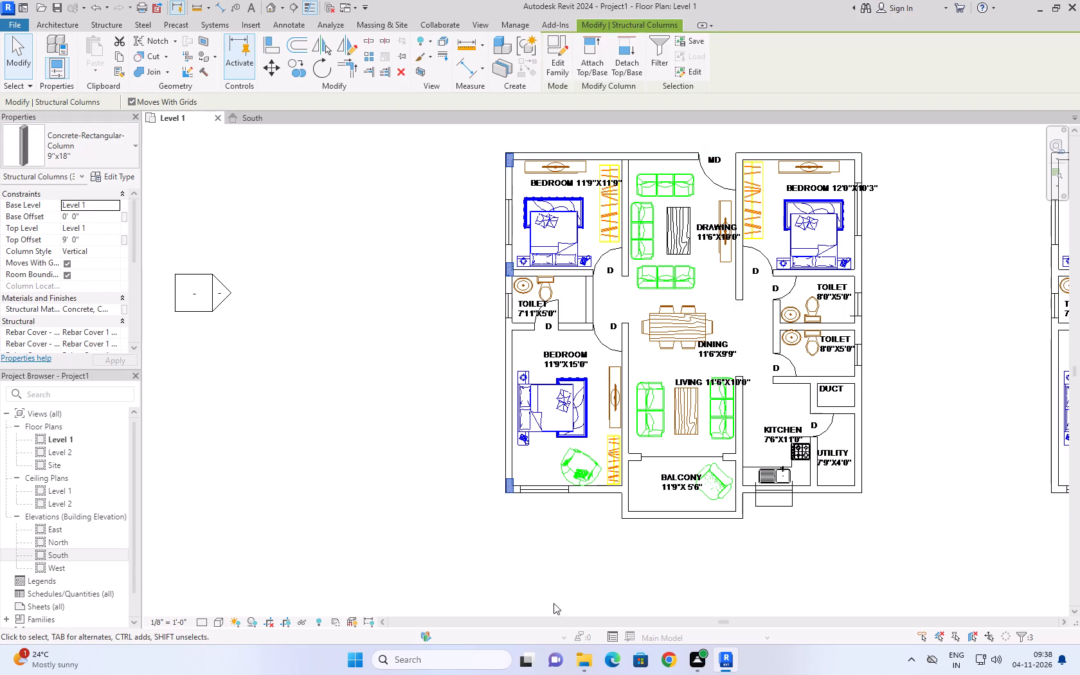
Align the southwest corner column's south and west faces to the outer wall lines of the imported plan.
middle_drag(612, 519, 597, 531)
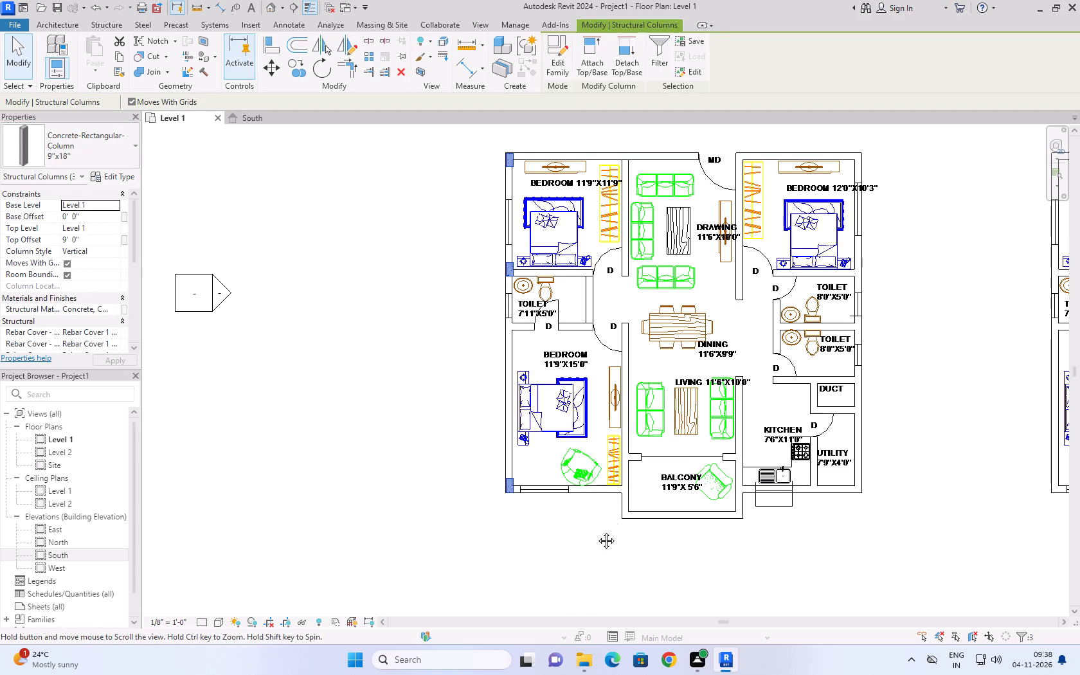
middle_drag(597, 531, 544, 559)
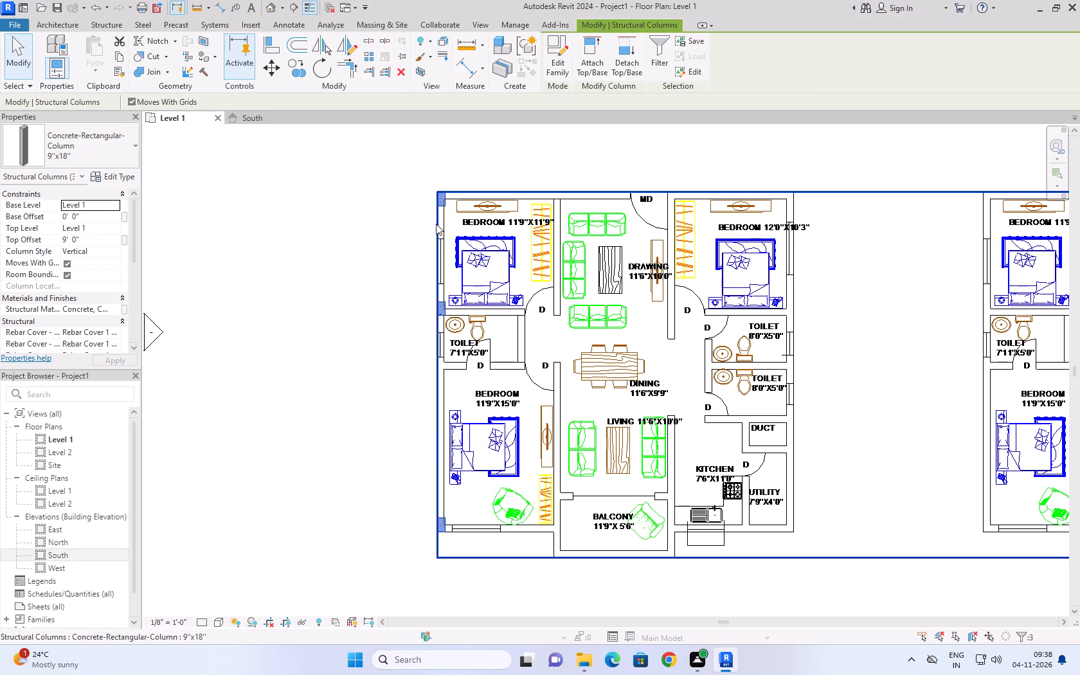
scroll(451, 330, up, 8)
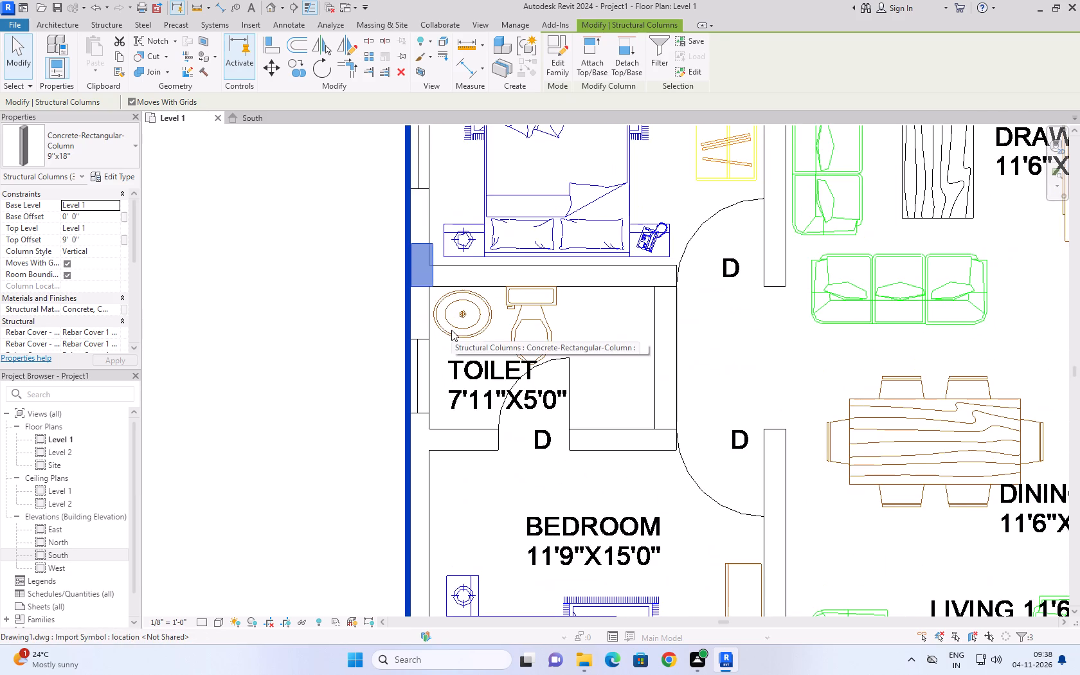
scroll(451, 330, down, 10)
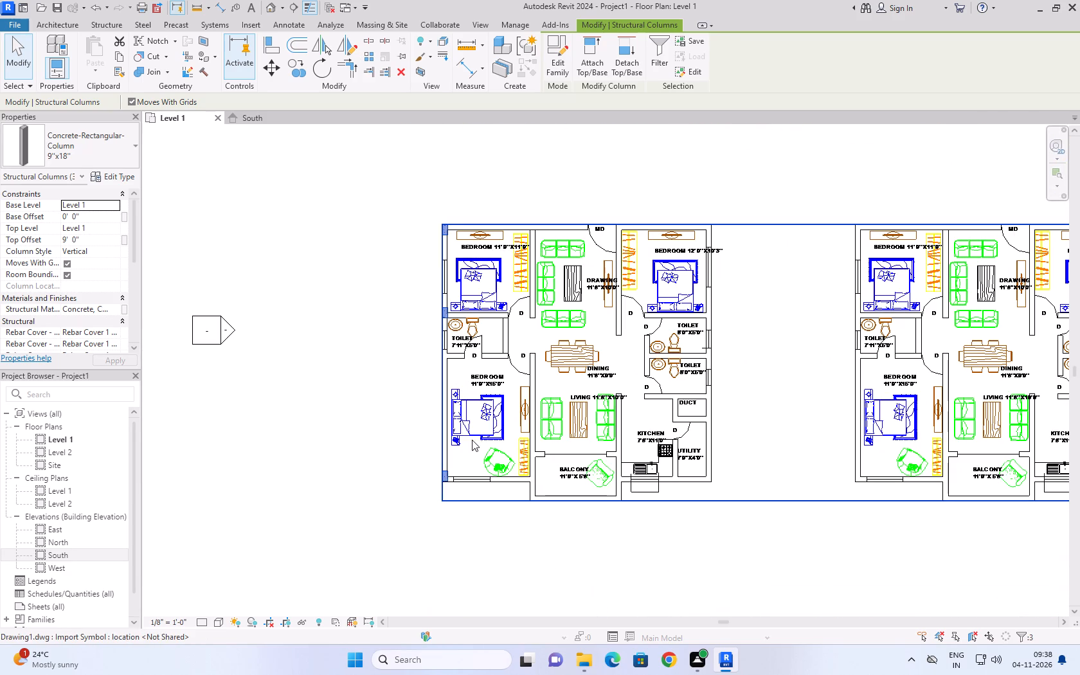
scroll(472, 440, up, 6)
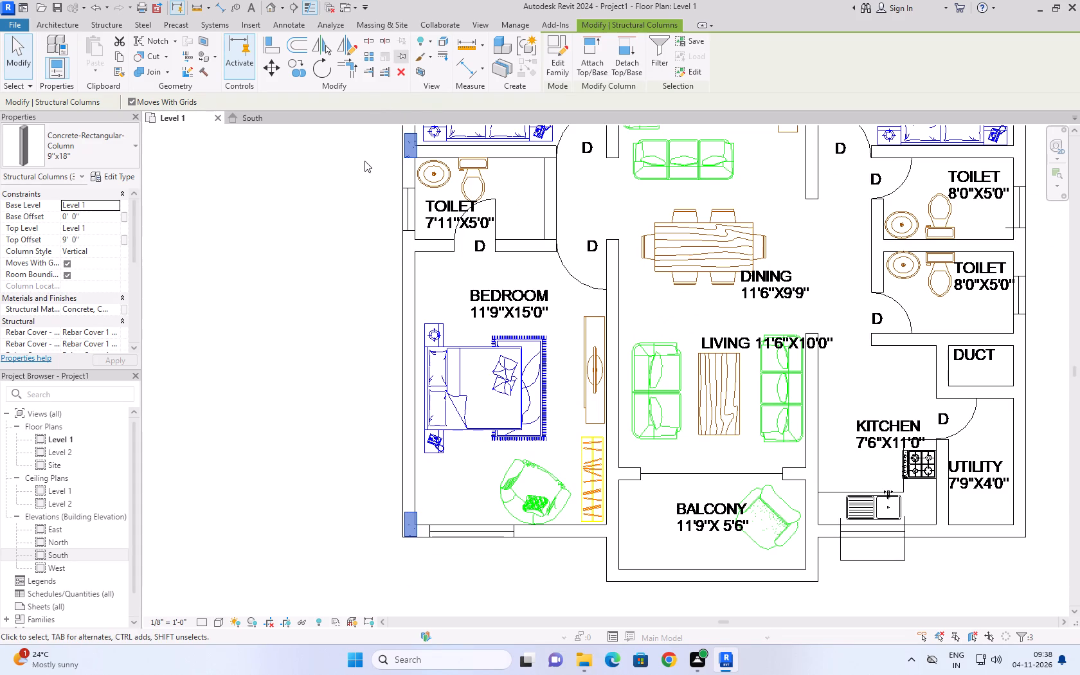
text(al)
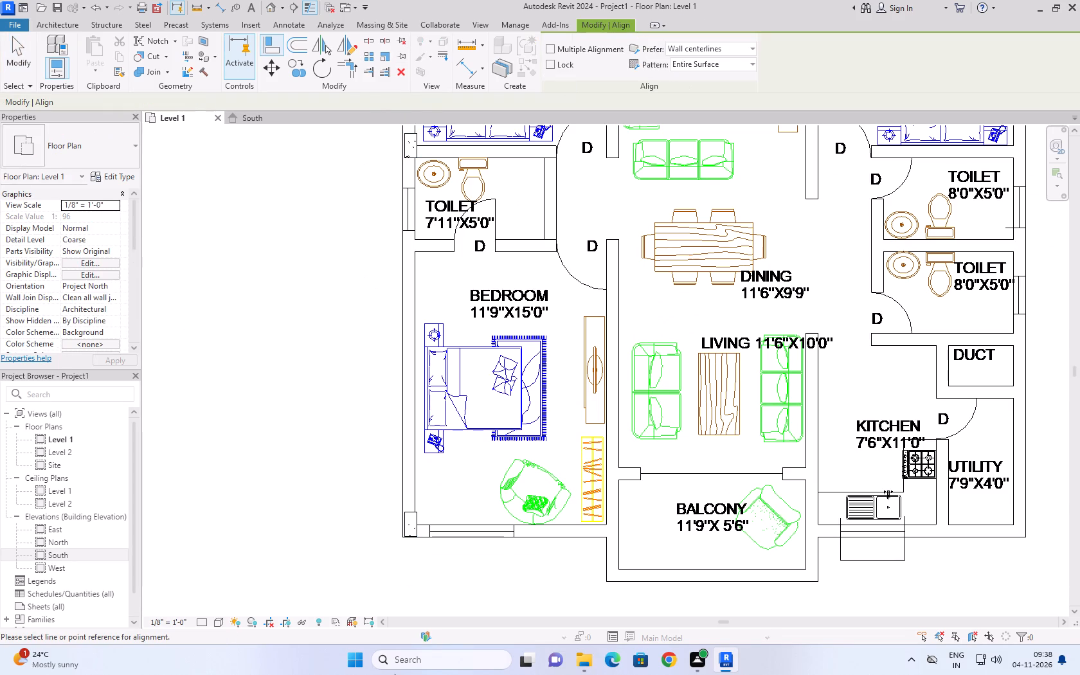
scroll(390, 522, up, 11)
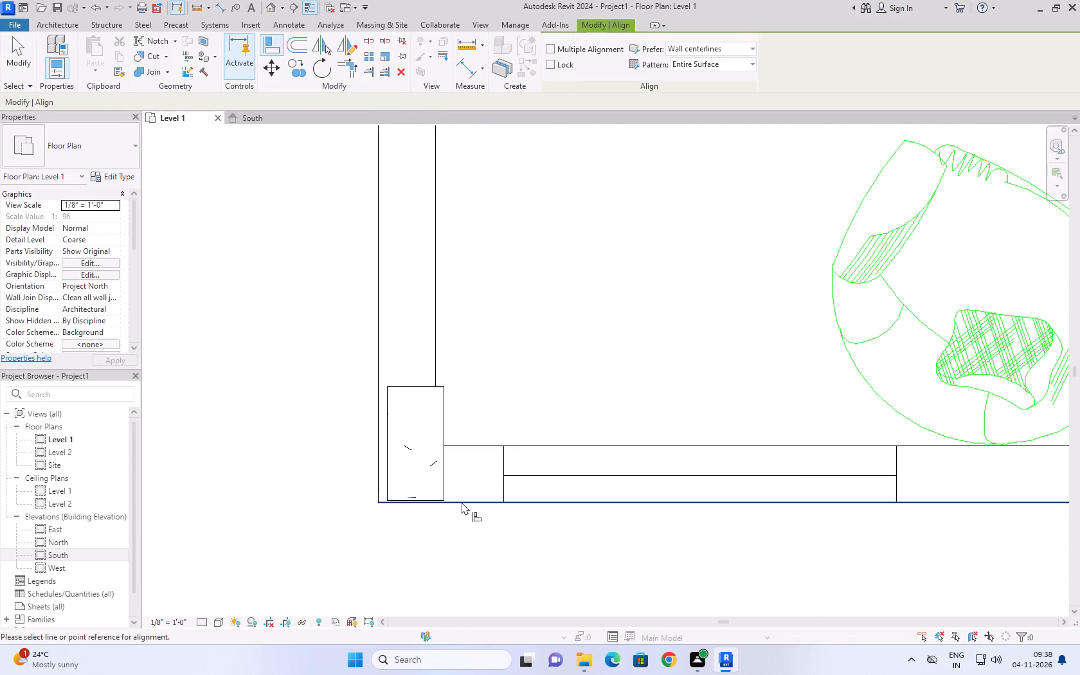
click(462, 502)
scroll(444, 509, up, 9)
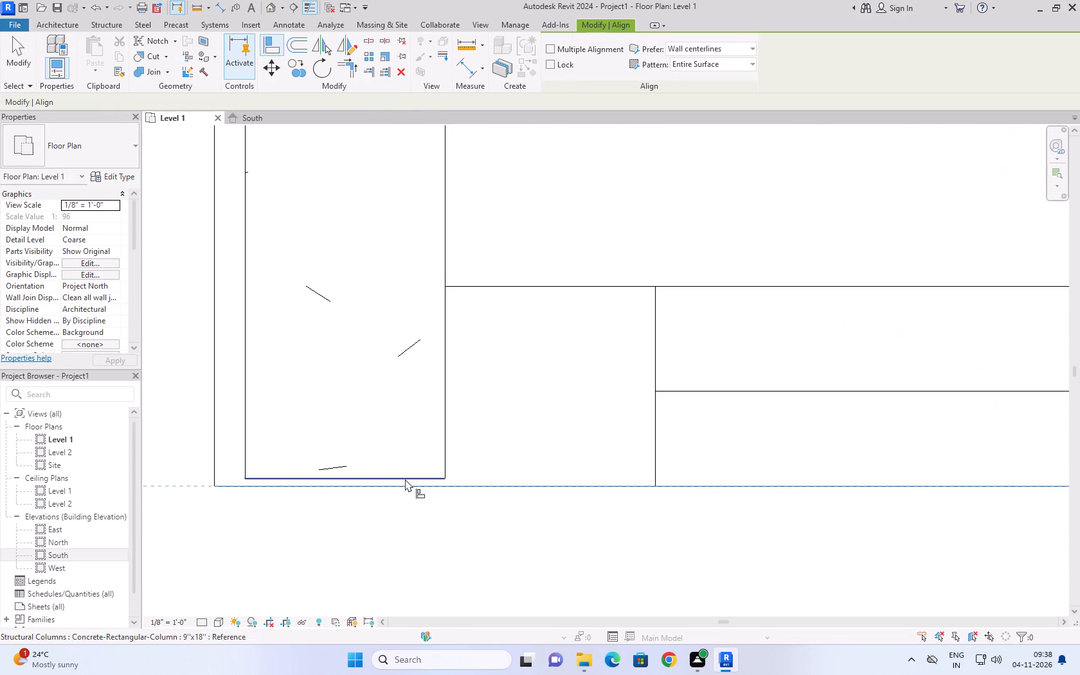
click(405, 479)
click(212, 382)
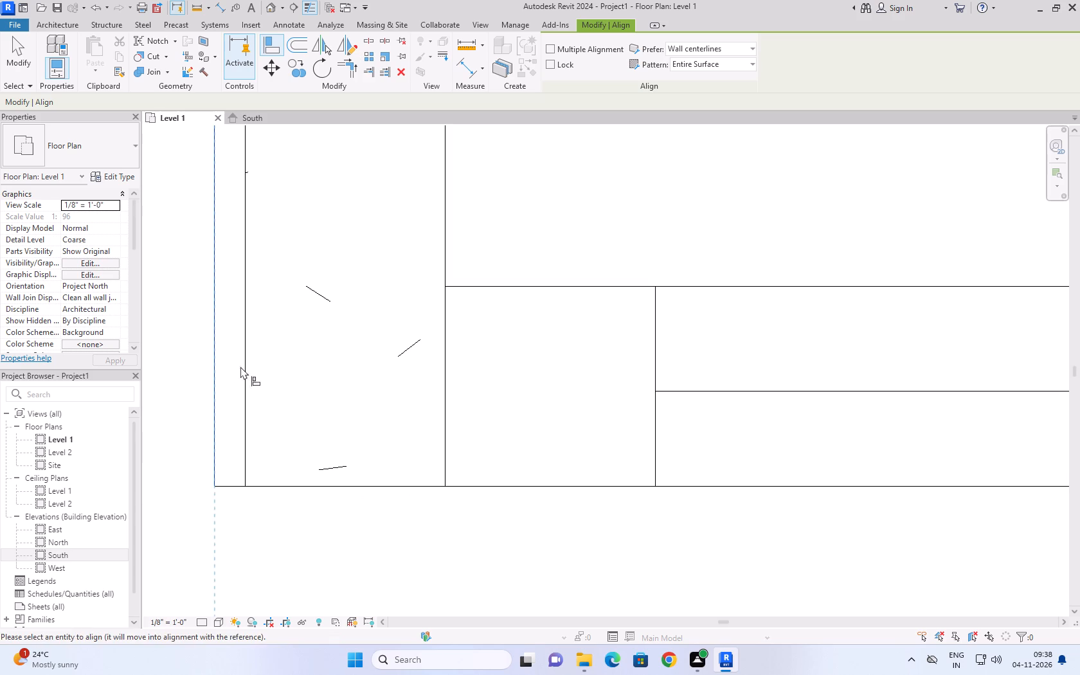
click(246, 361)
Align the bedroom–toilet junction column's south face to the wall's toilet-side line and its west face to the outer wall line.
scroll(263, 379, down, 19)
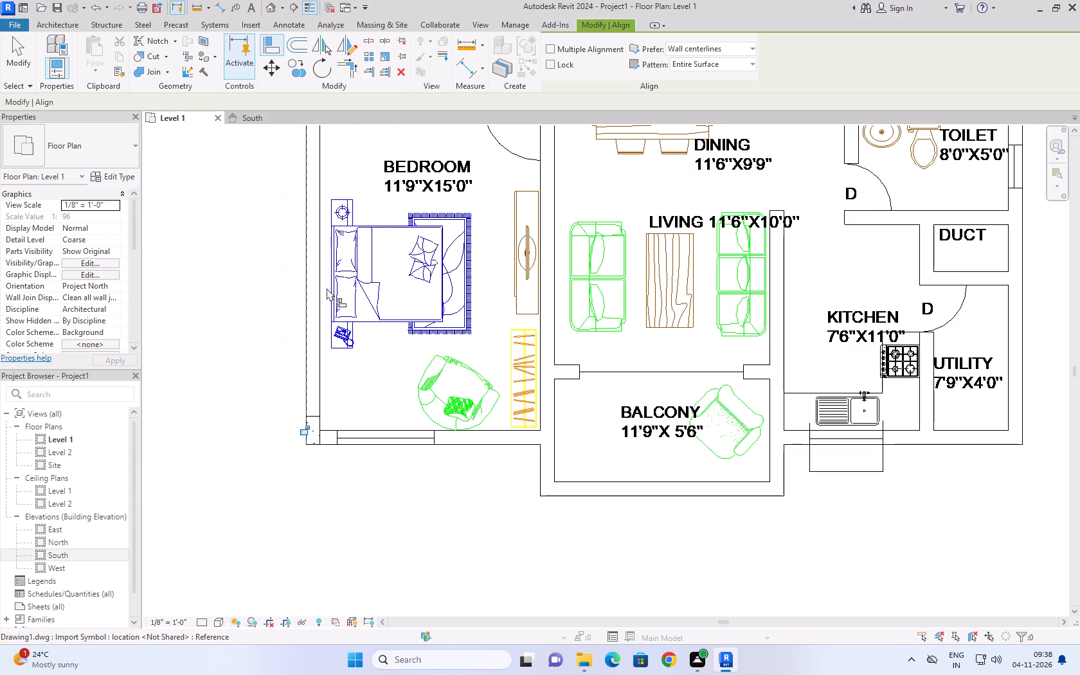
middle_drag(365, 284, 285, 633)
scroll(211, 320, up, 8)
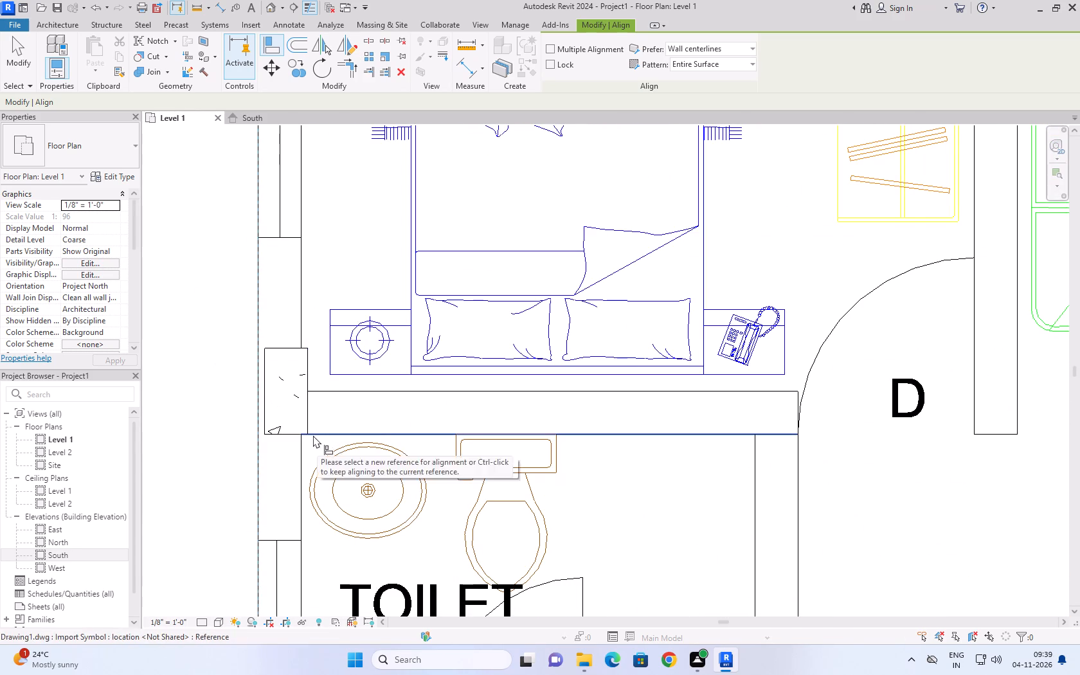
click(338, 435)
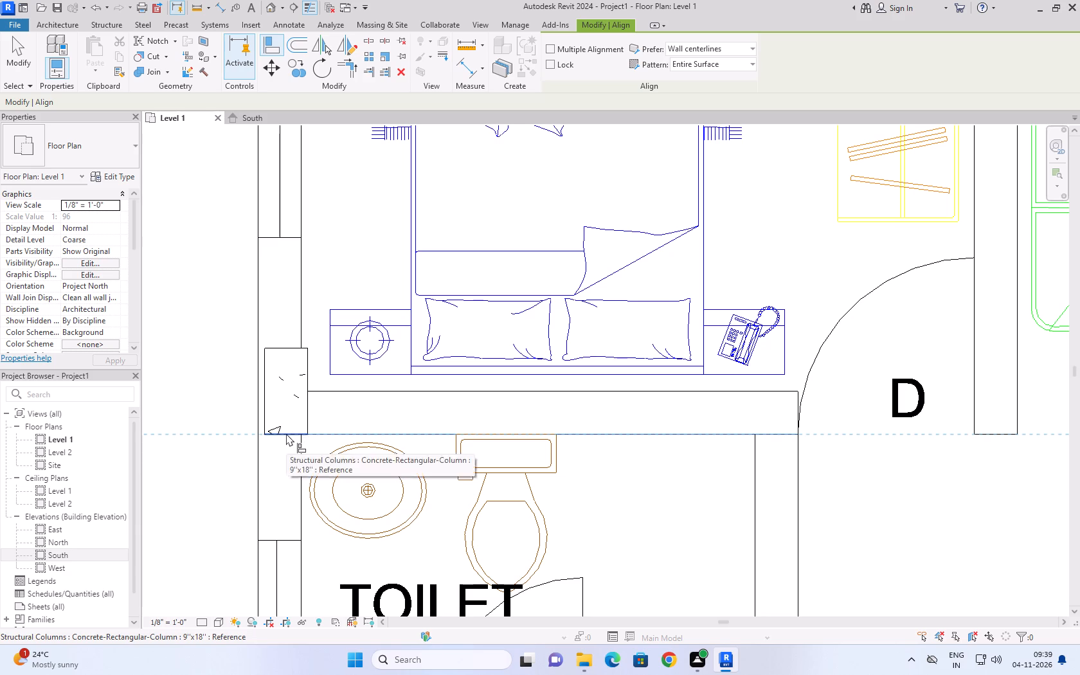
click(286, 433)
click(258, 411)
click(264, 401)
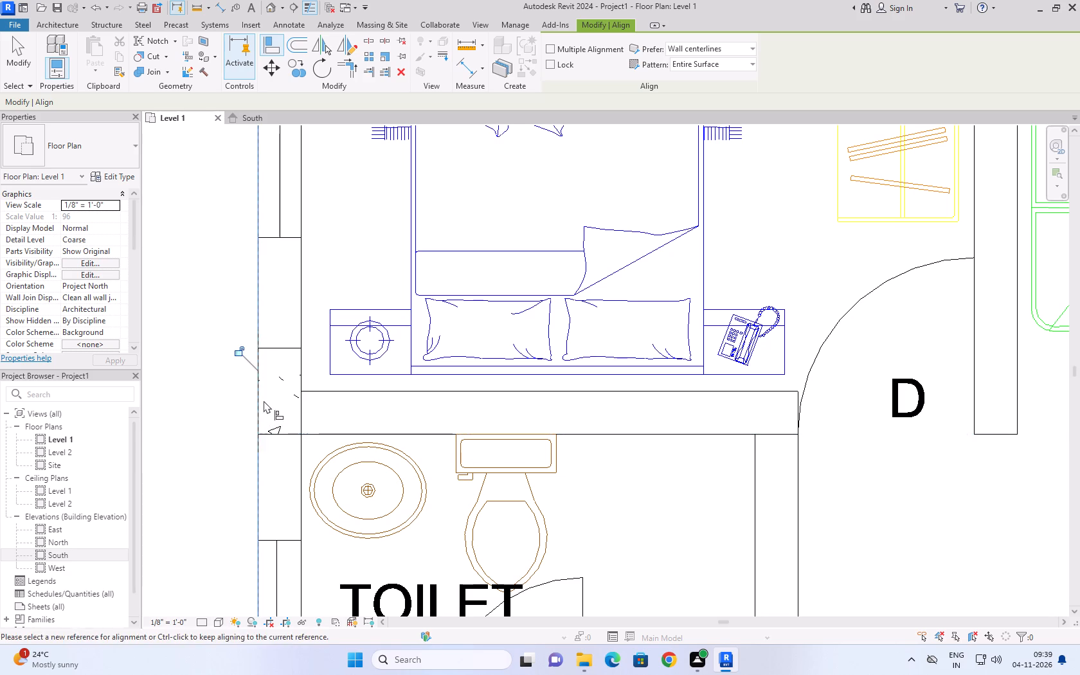
Align the northwest corner column's north and west faces to the outer wall lines of the upper bedroom.
scroll(353, 498, down, 10)
scroll(348, 298, up, 14)
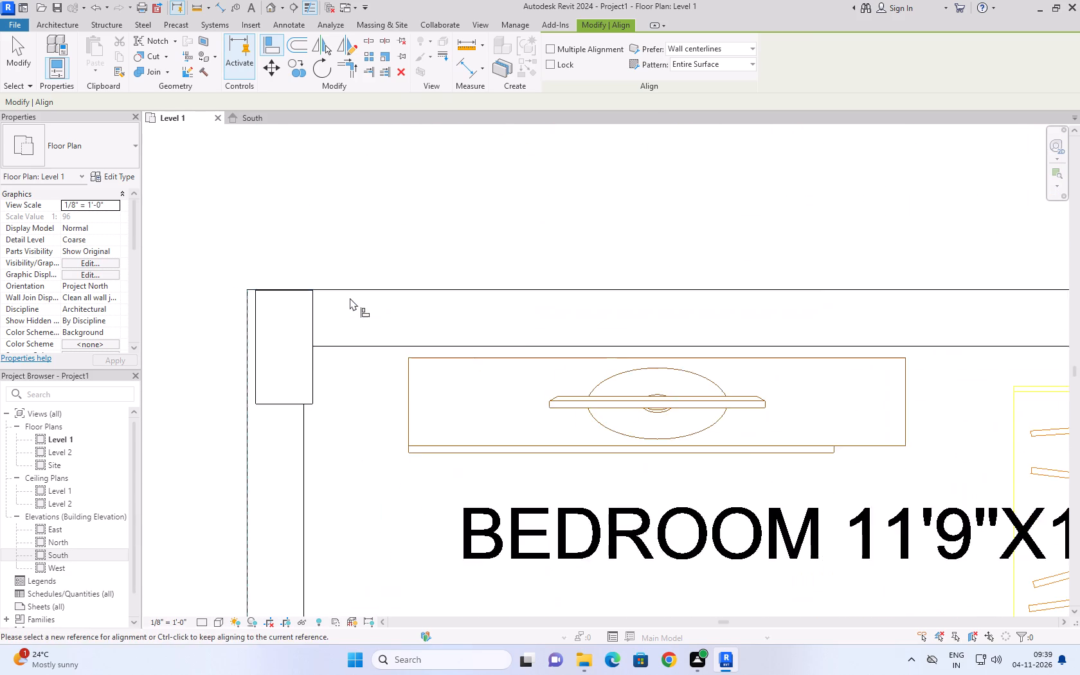
scroll(350, 298, up, 3)
scroll(386, 282, down, 5)
scroll(294, 278, up, 6)
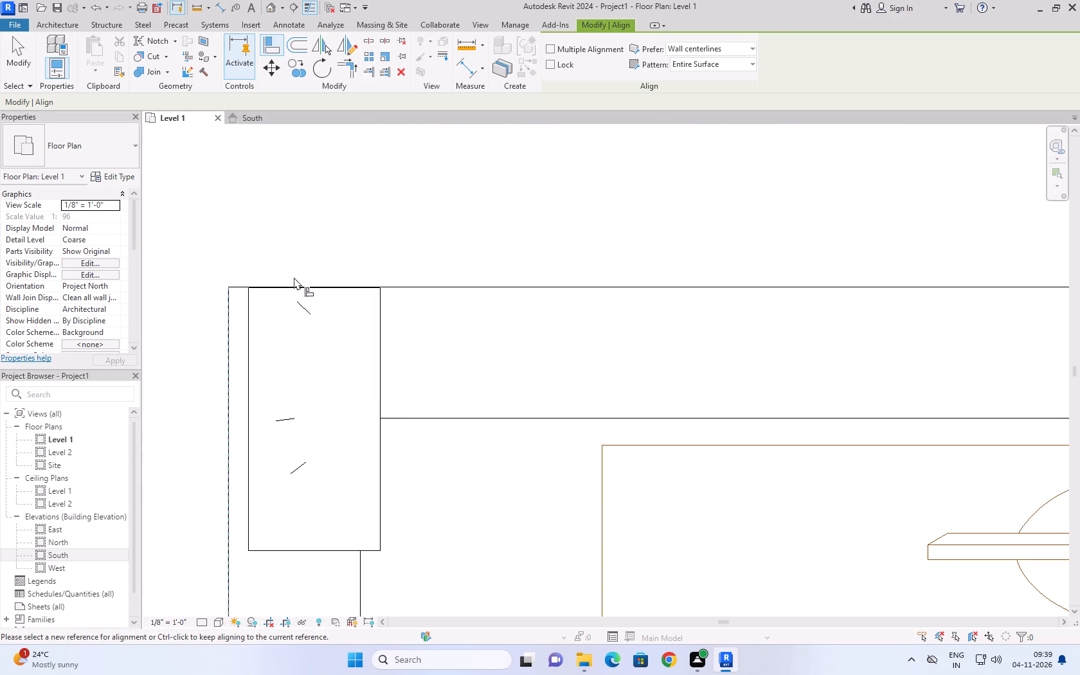
scroll(319, 270, up, 4)
scroll(390, 294, up, 3)
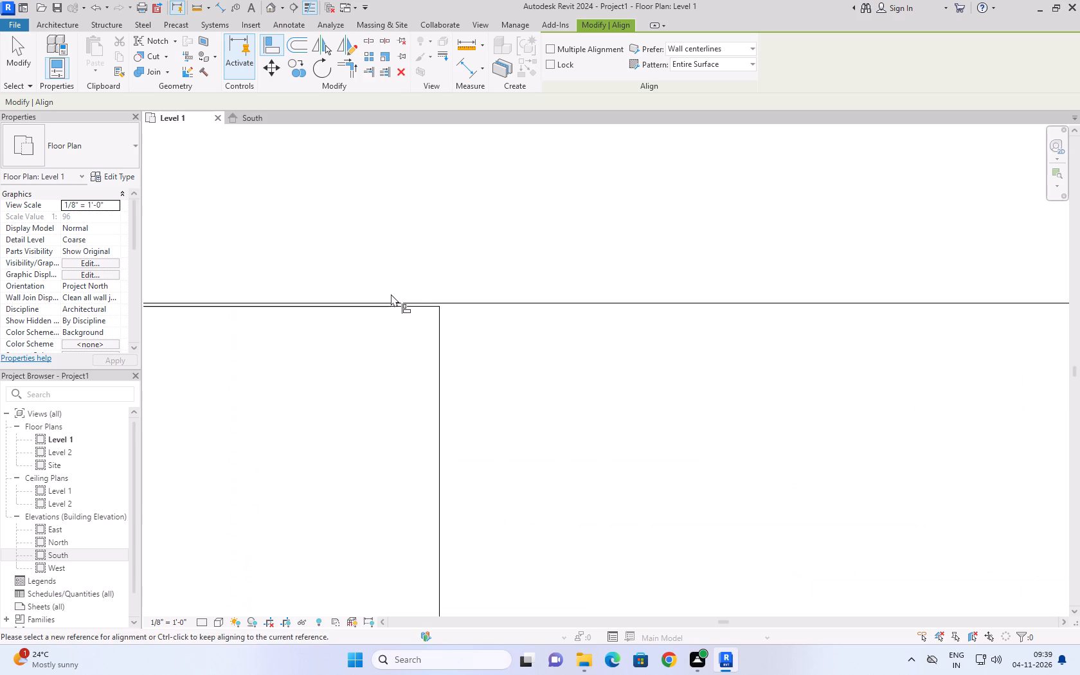
click(455, 300)
click(432, 306)
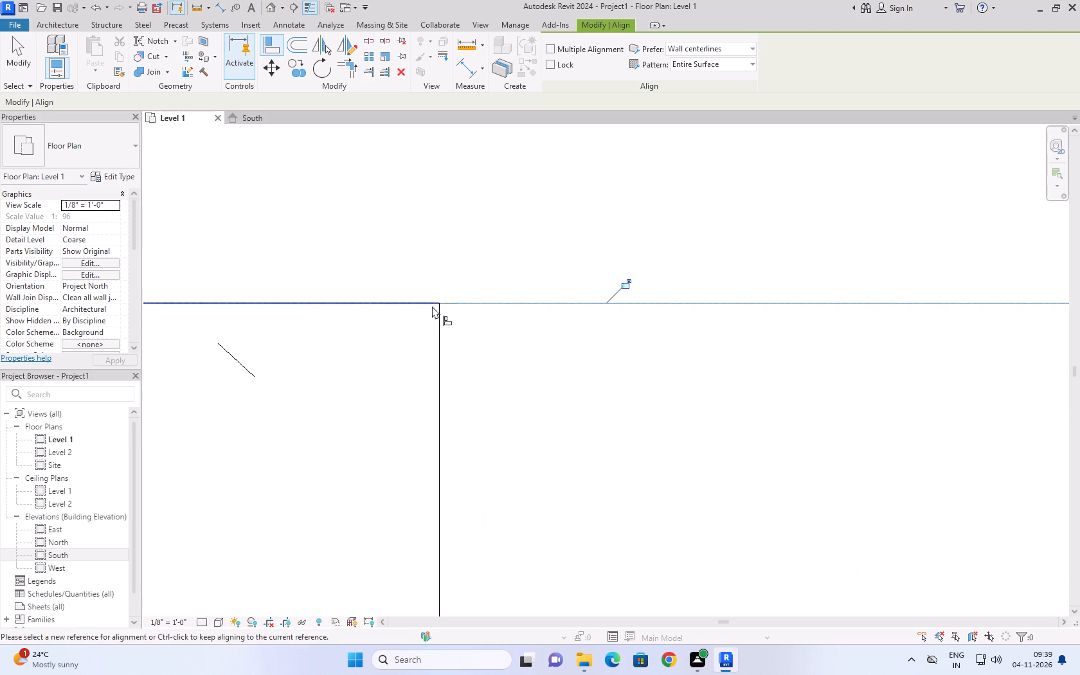
scroll(476, 289, down, 9)
click(361, 344)
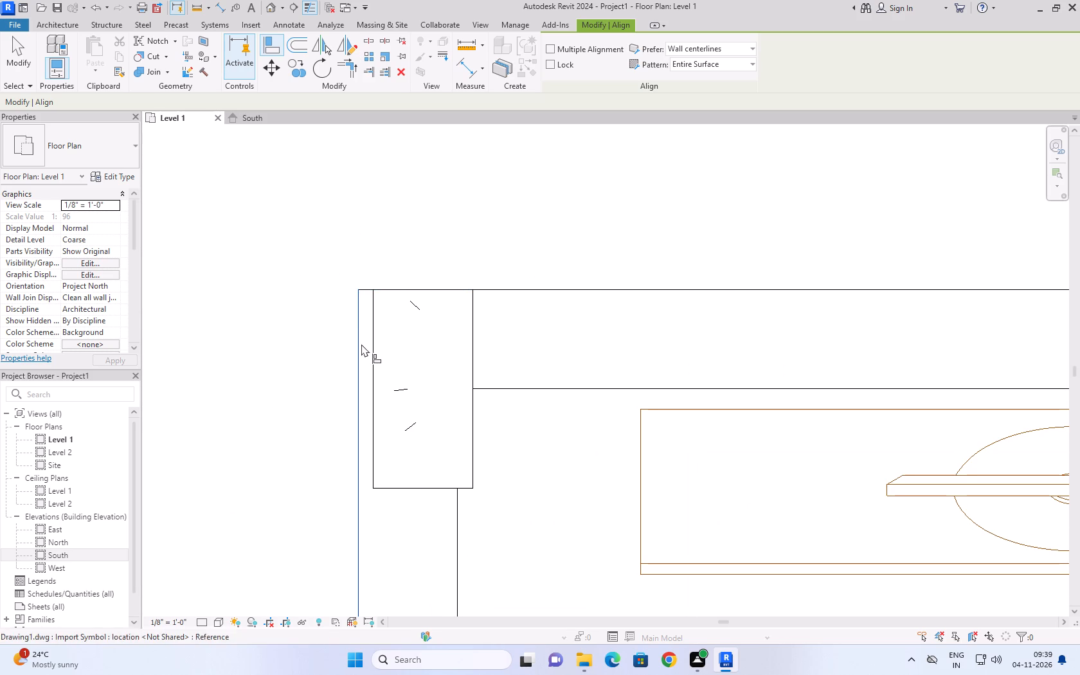
click(376, 324)
Review the first apartment's plan layout around the aligned west-wall columns.
scroll(432, 224, down, 6)
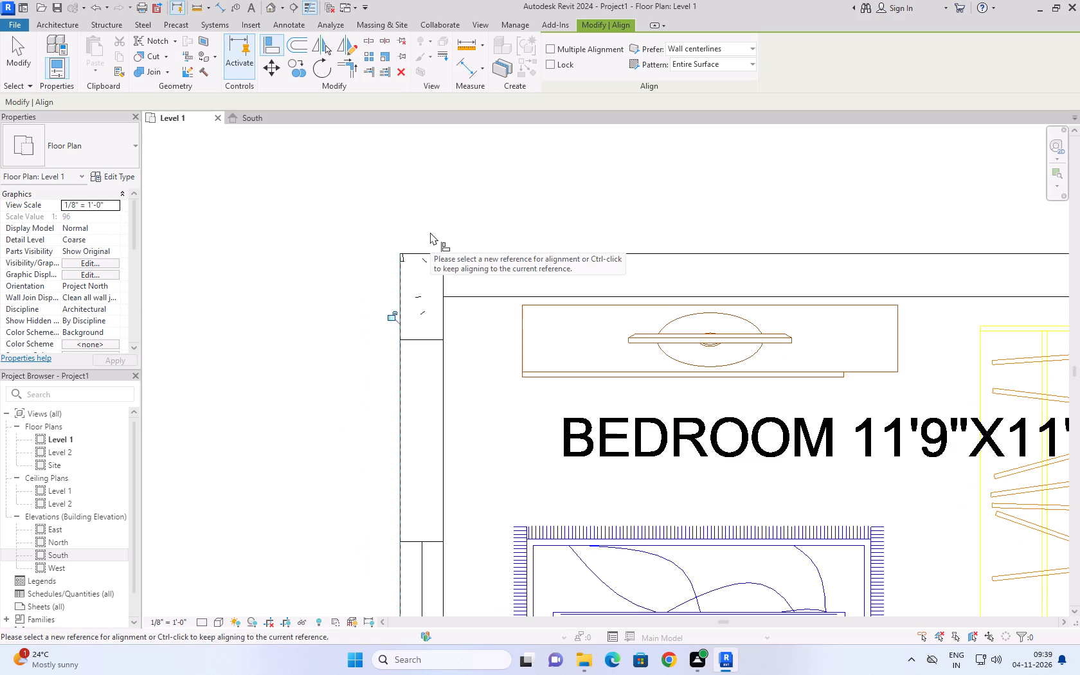
scroll(436, 226, down, 6)
scroll(431, 399, down, 4)
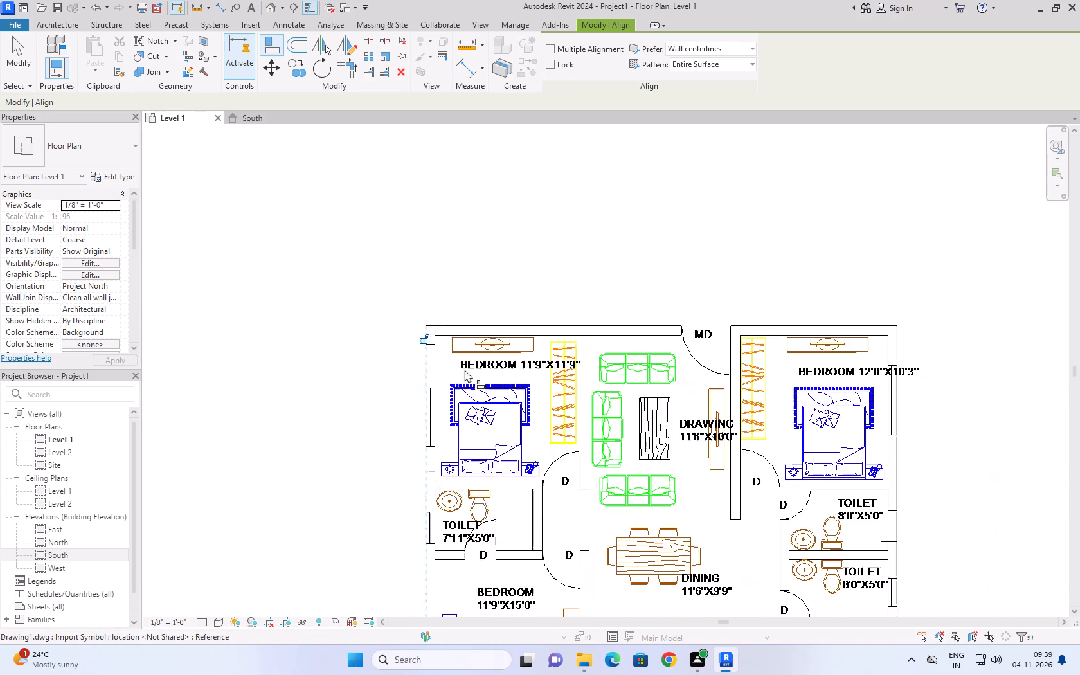
scroll(465, 370, down, 5)
scroll(472, 516, up, 4)
scroll(490, 398, down, 5)
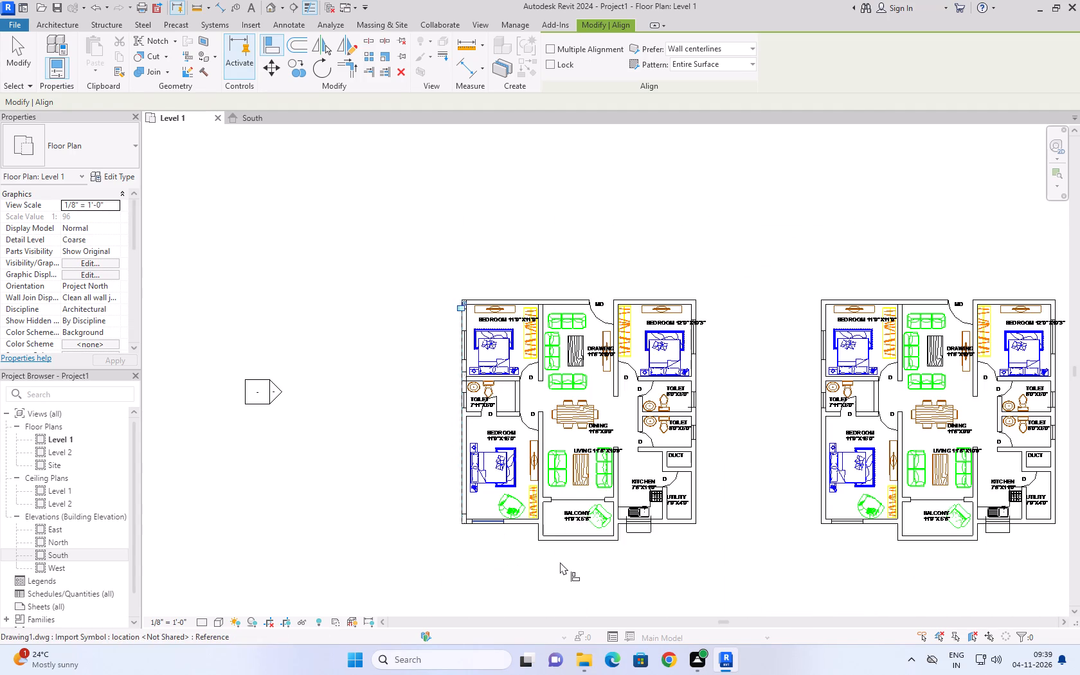
scroll(563, 557, up, 6)
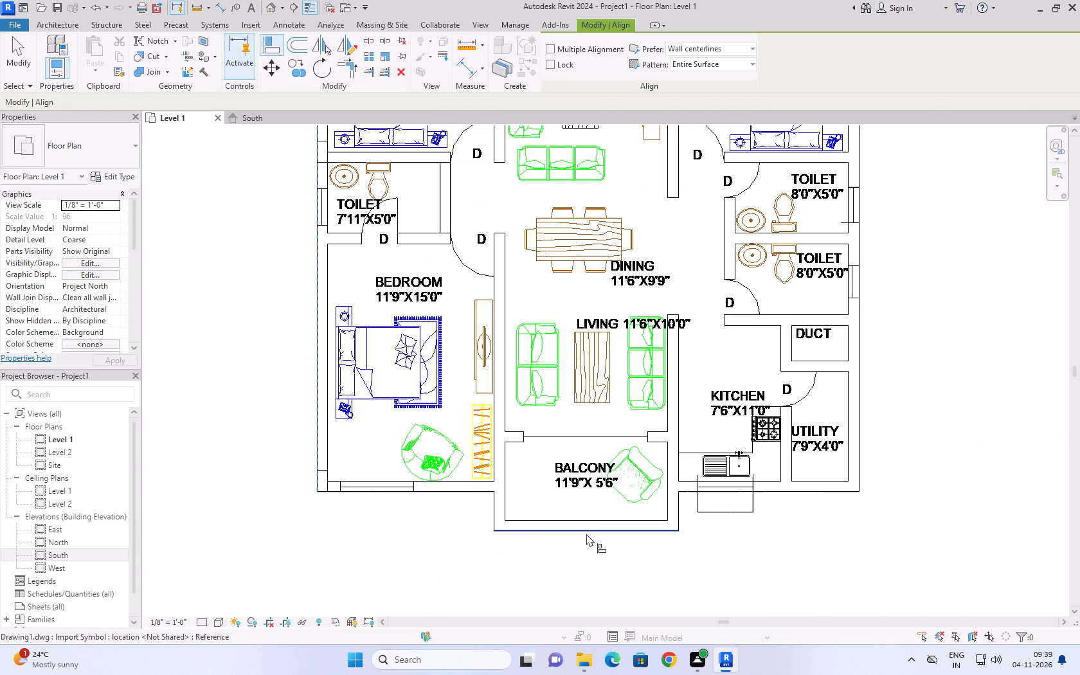
scroll(236, 314, down, 4)
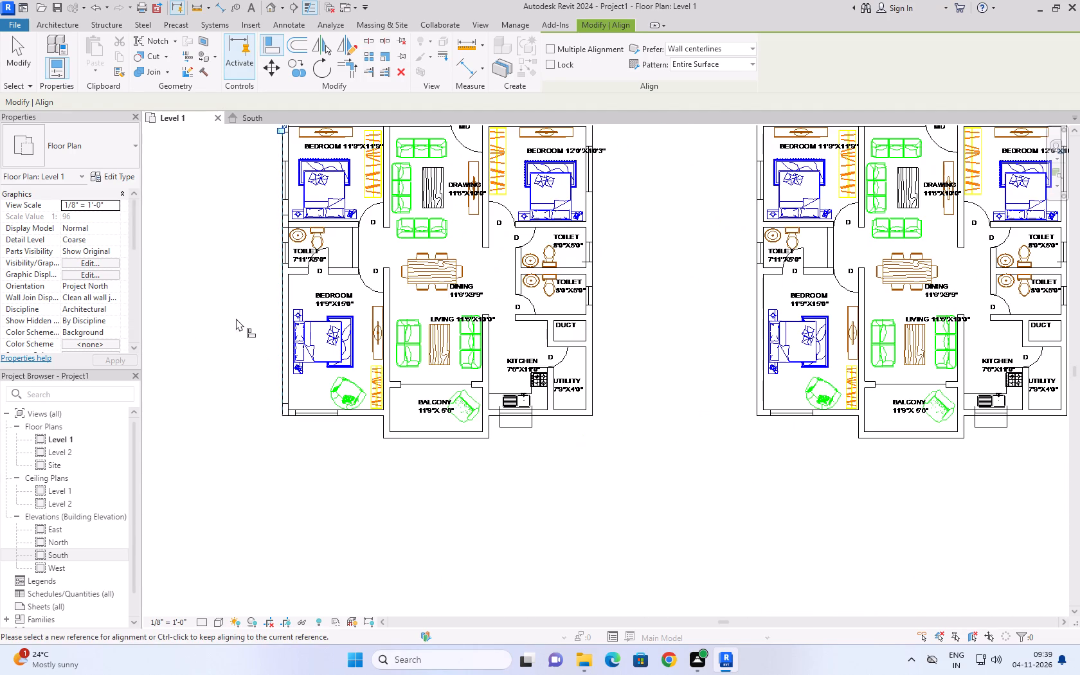
middle_drag(198, 148, 198, 323)
scroll(268, 318, up, 5)
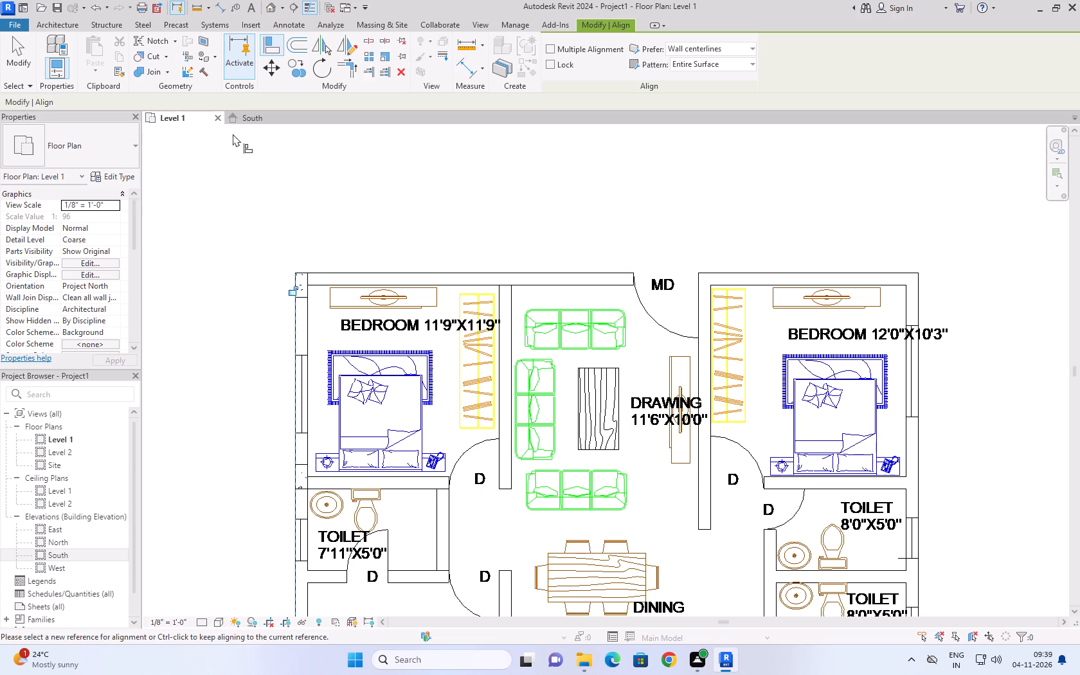
Switch to the South elevation view and end the Align command.
click(263, 118)
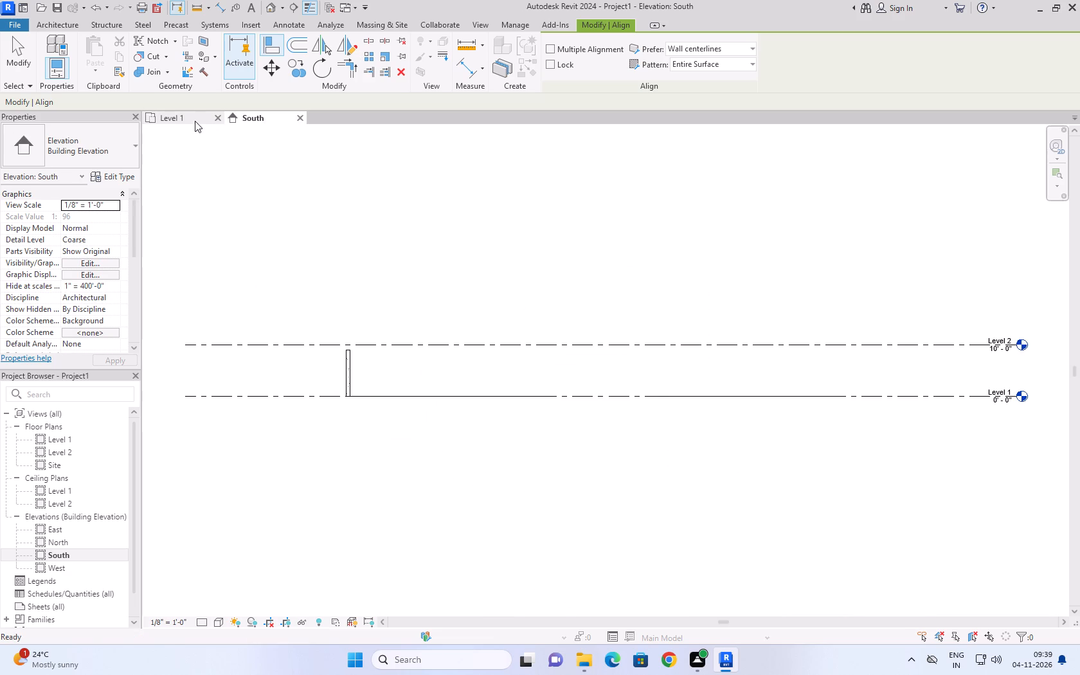
click(195, 121)
click(255, 117)
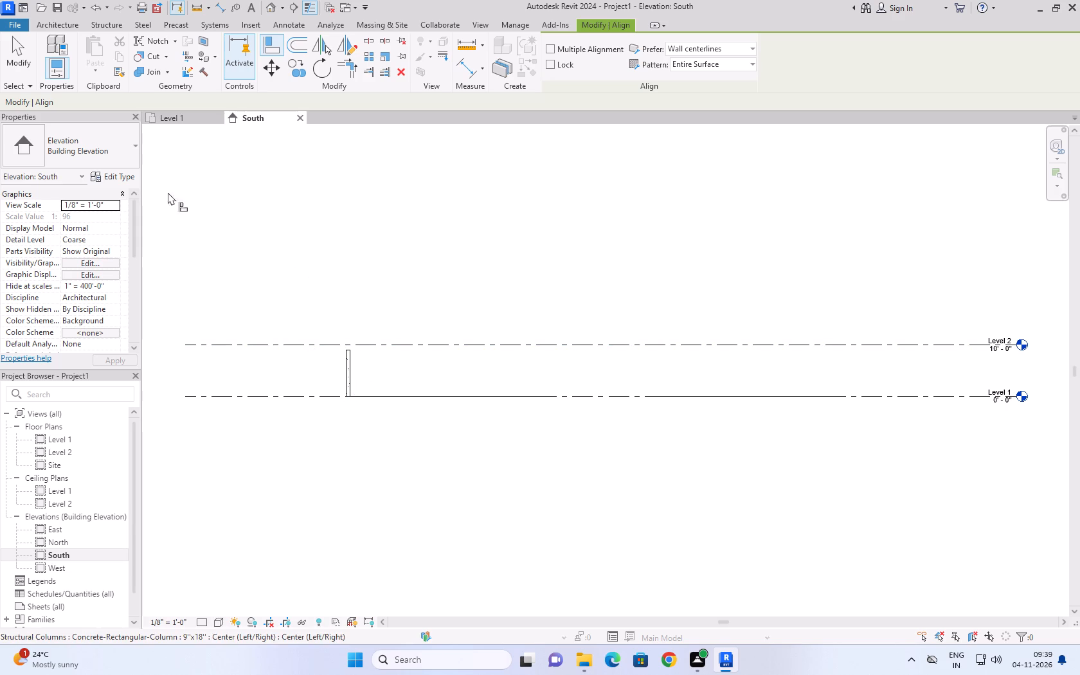
click(18, 46)
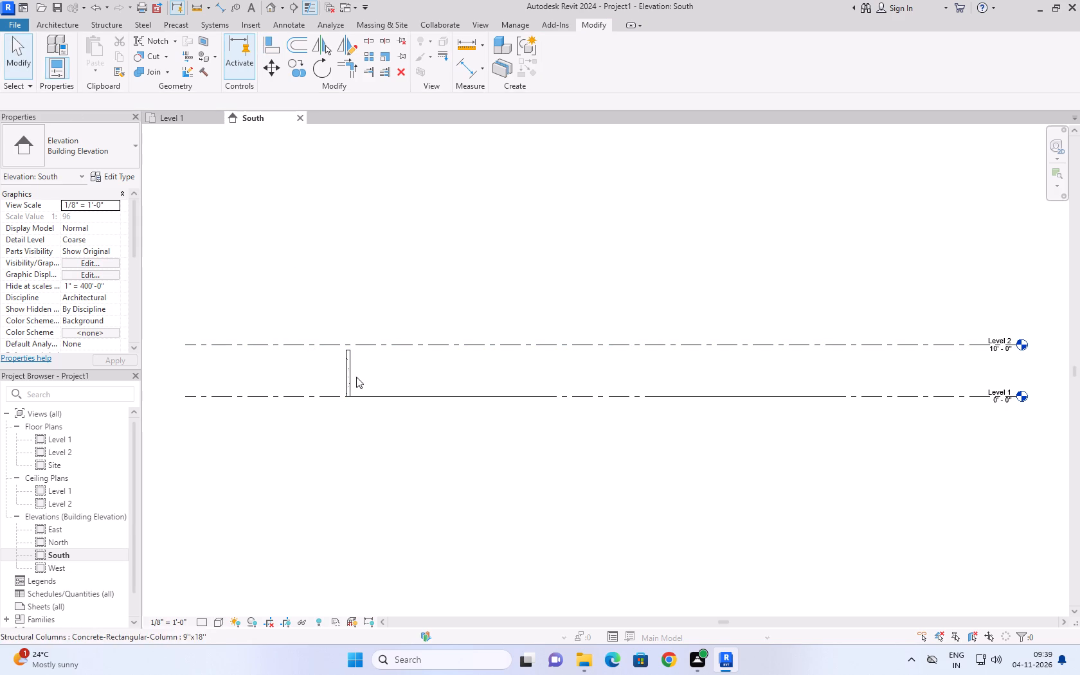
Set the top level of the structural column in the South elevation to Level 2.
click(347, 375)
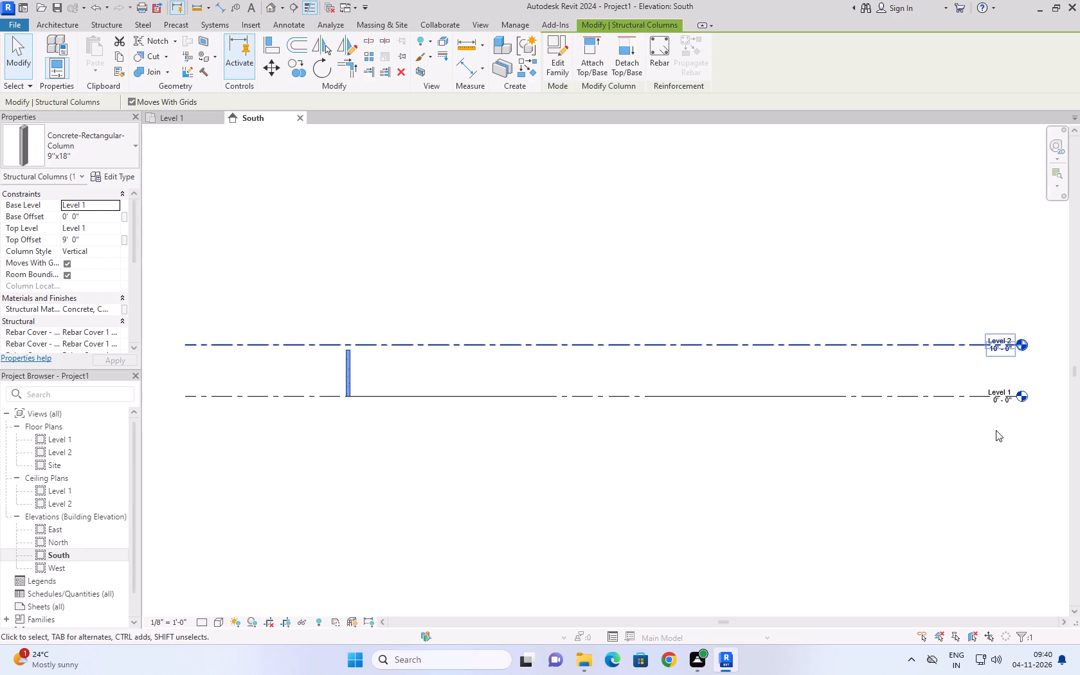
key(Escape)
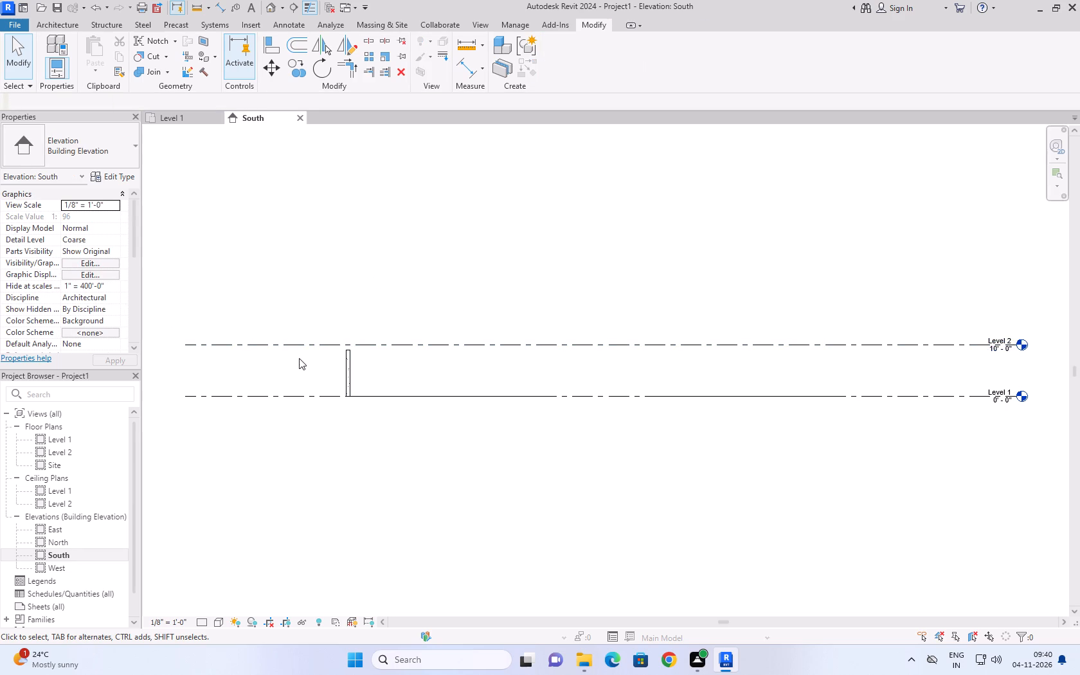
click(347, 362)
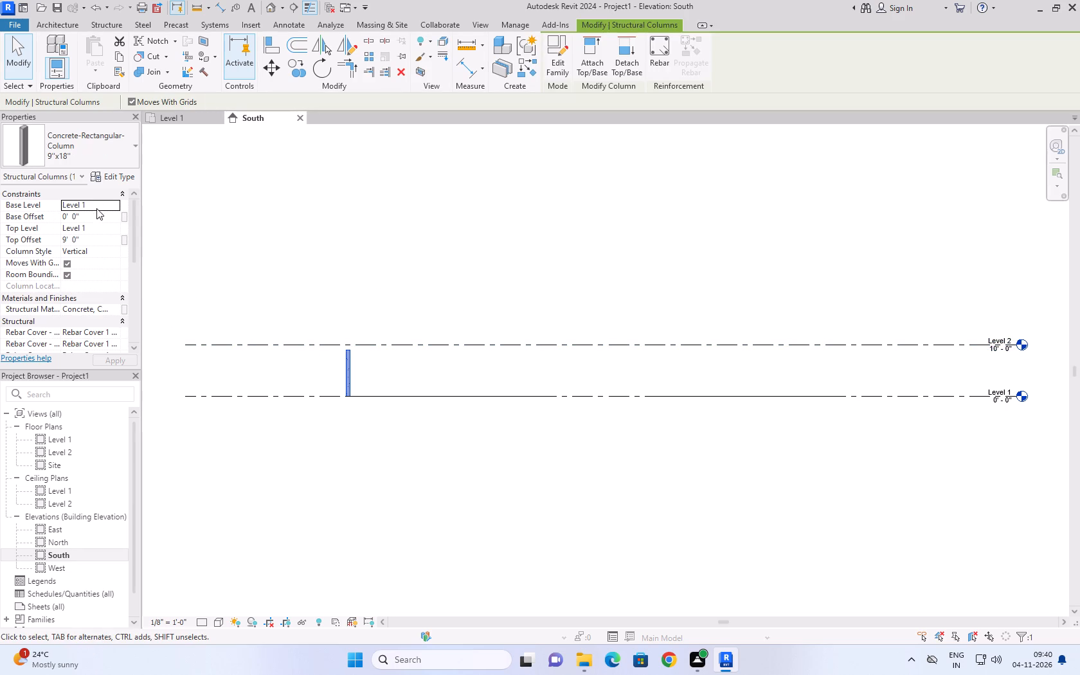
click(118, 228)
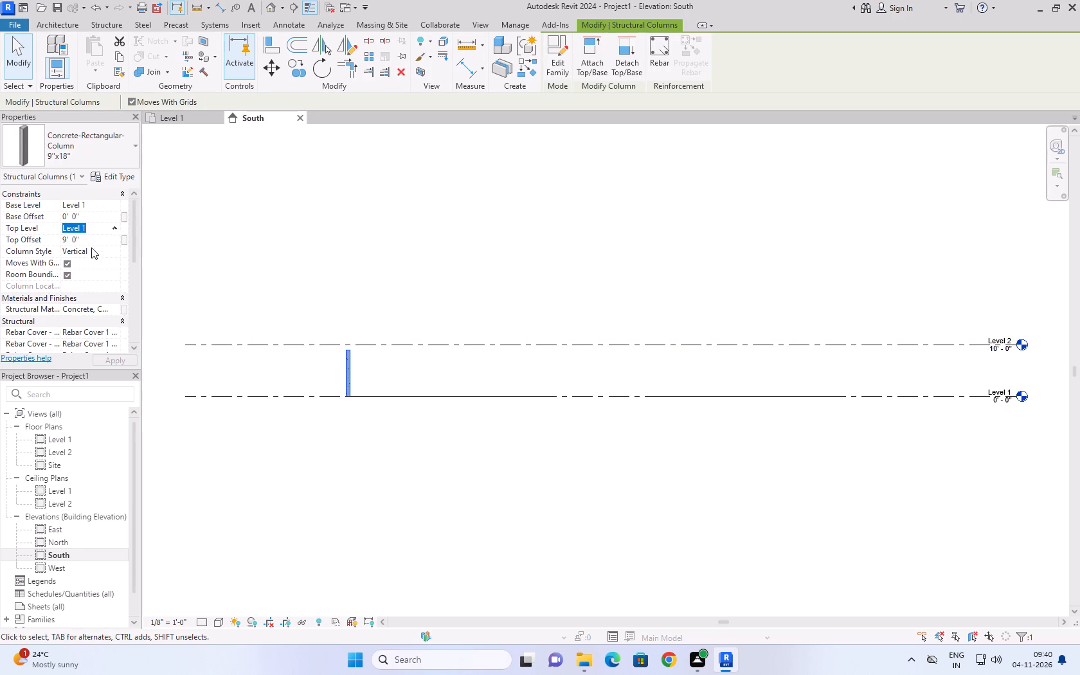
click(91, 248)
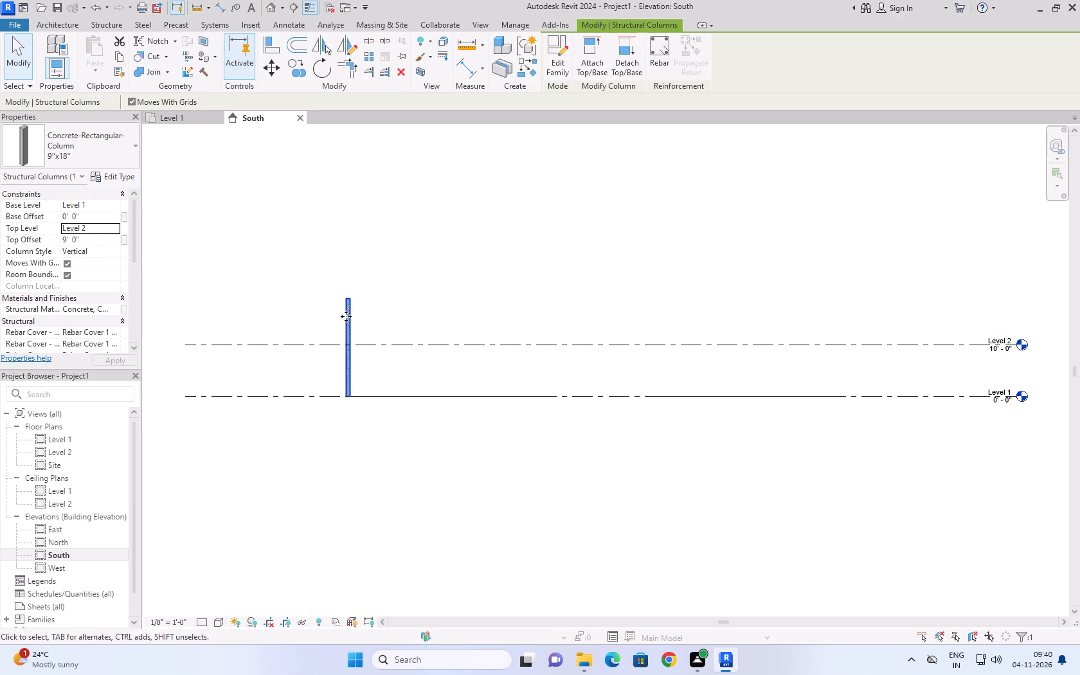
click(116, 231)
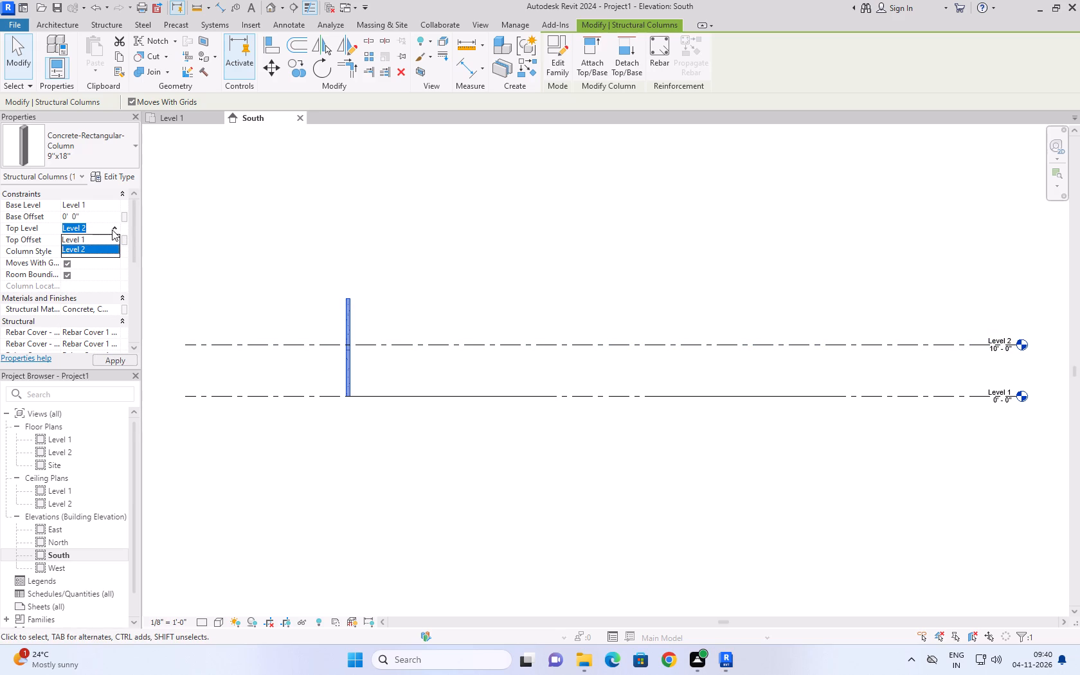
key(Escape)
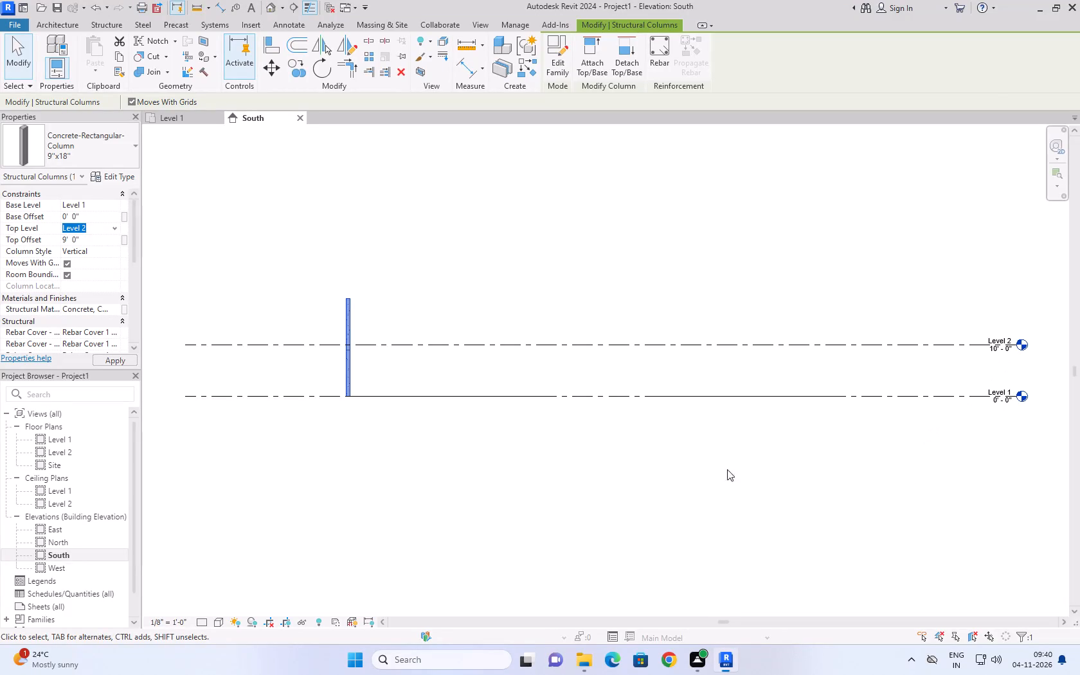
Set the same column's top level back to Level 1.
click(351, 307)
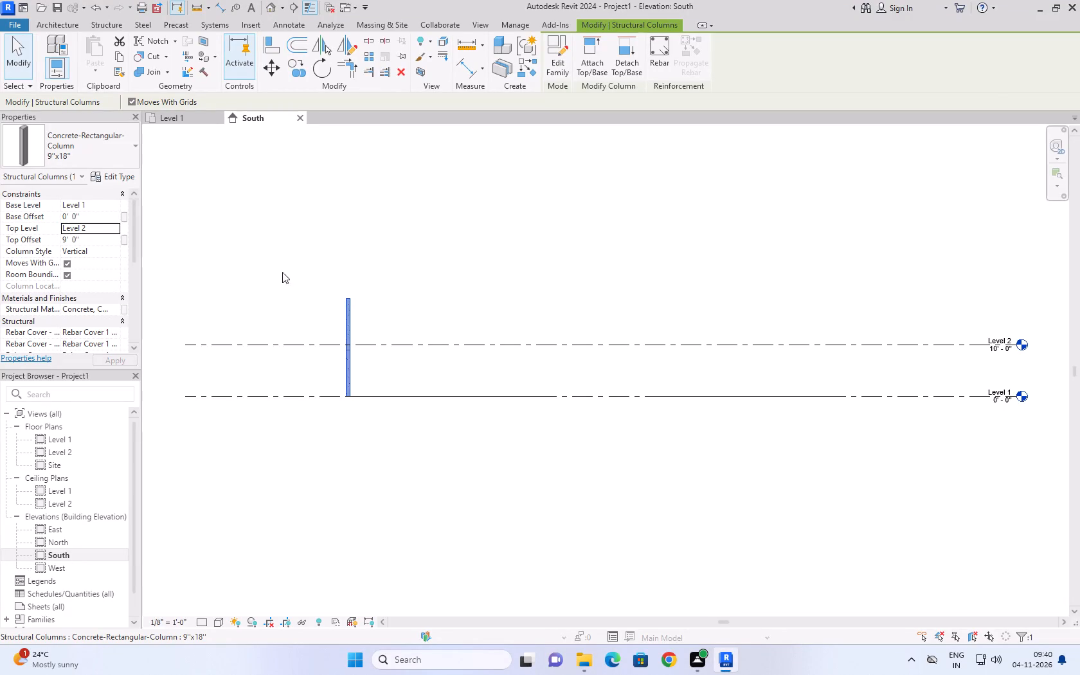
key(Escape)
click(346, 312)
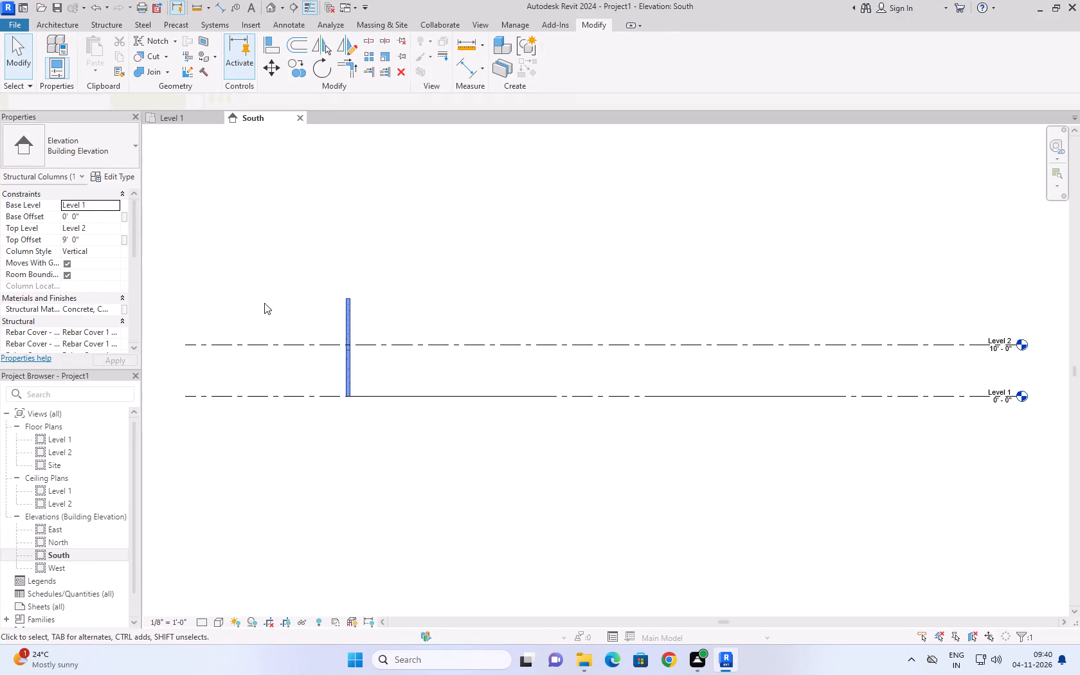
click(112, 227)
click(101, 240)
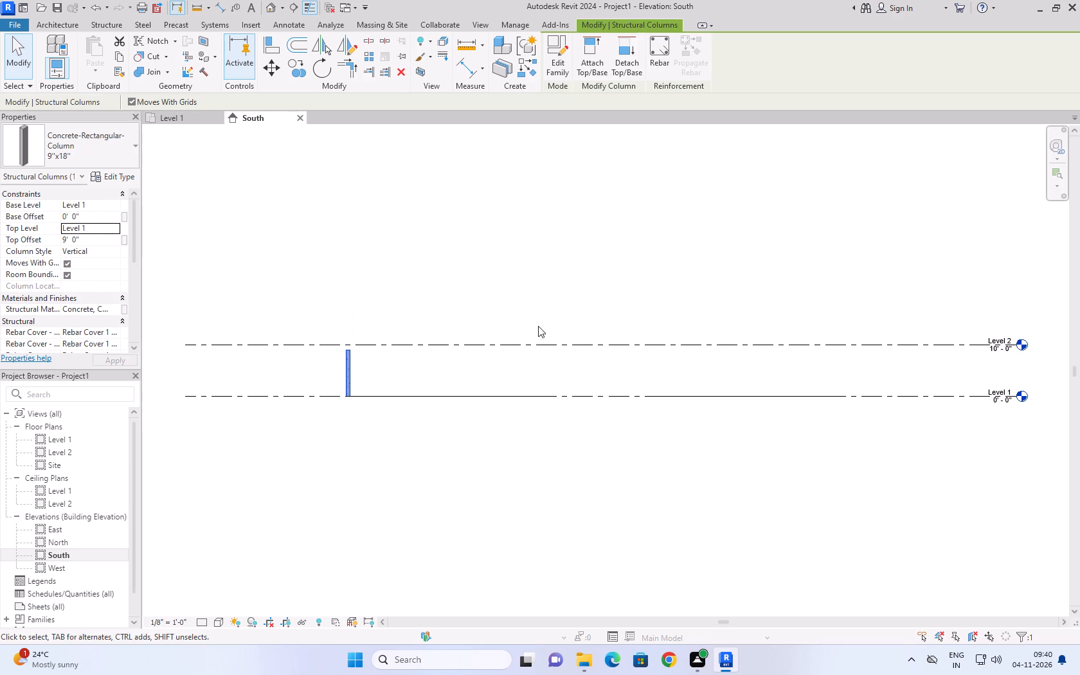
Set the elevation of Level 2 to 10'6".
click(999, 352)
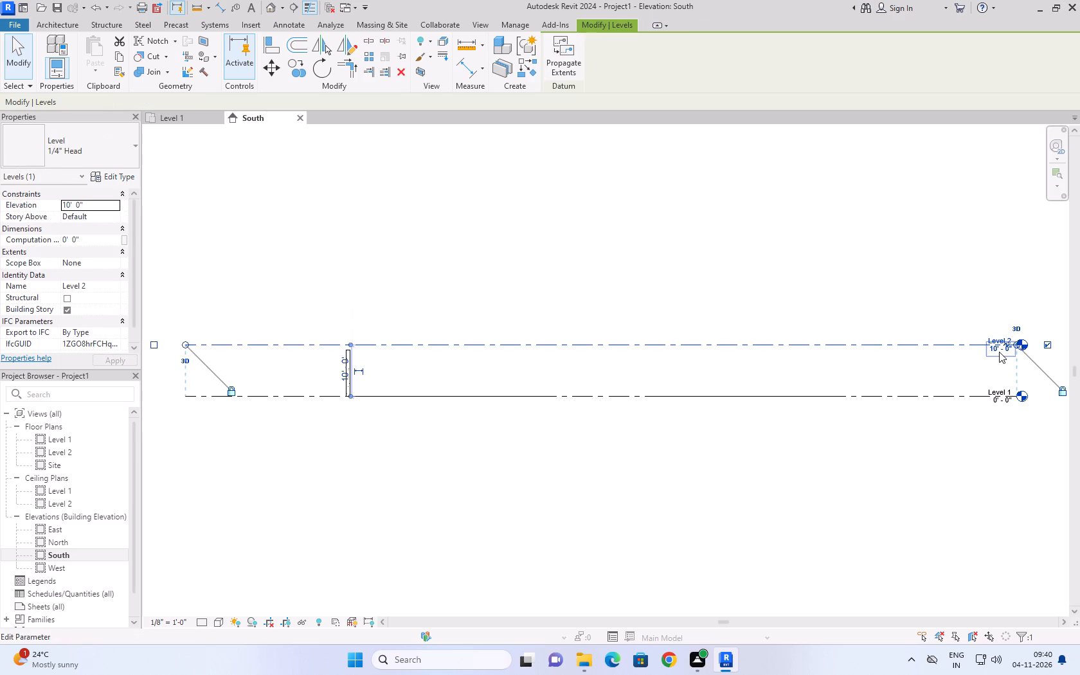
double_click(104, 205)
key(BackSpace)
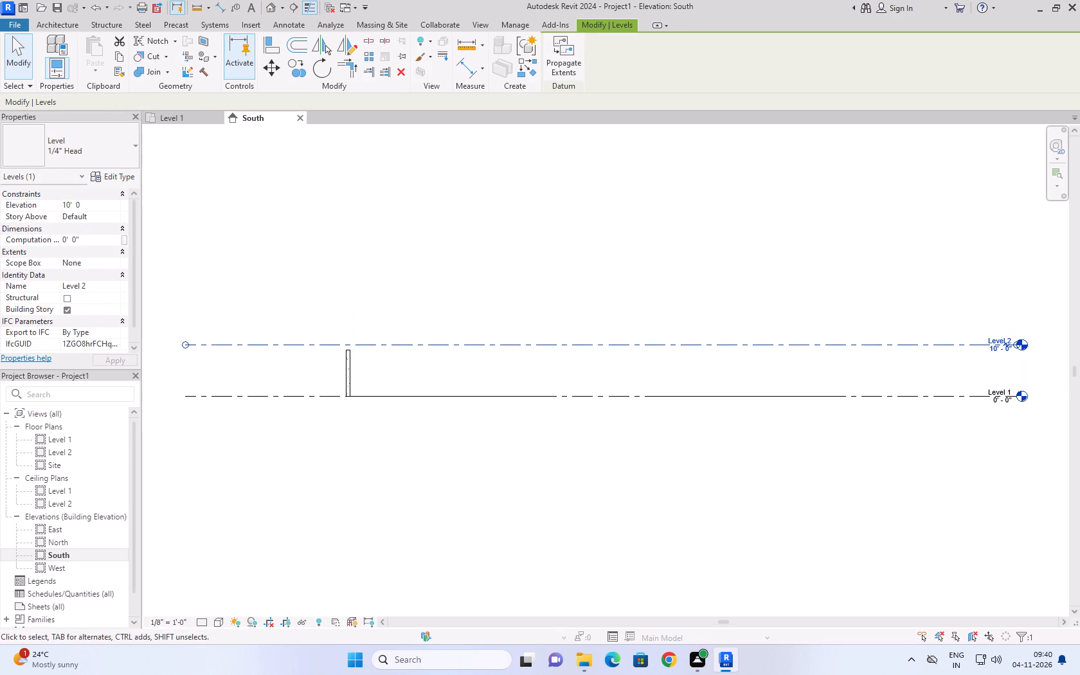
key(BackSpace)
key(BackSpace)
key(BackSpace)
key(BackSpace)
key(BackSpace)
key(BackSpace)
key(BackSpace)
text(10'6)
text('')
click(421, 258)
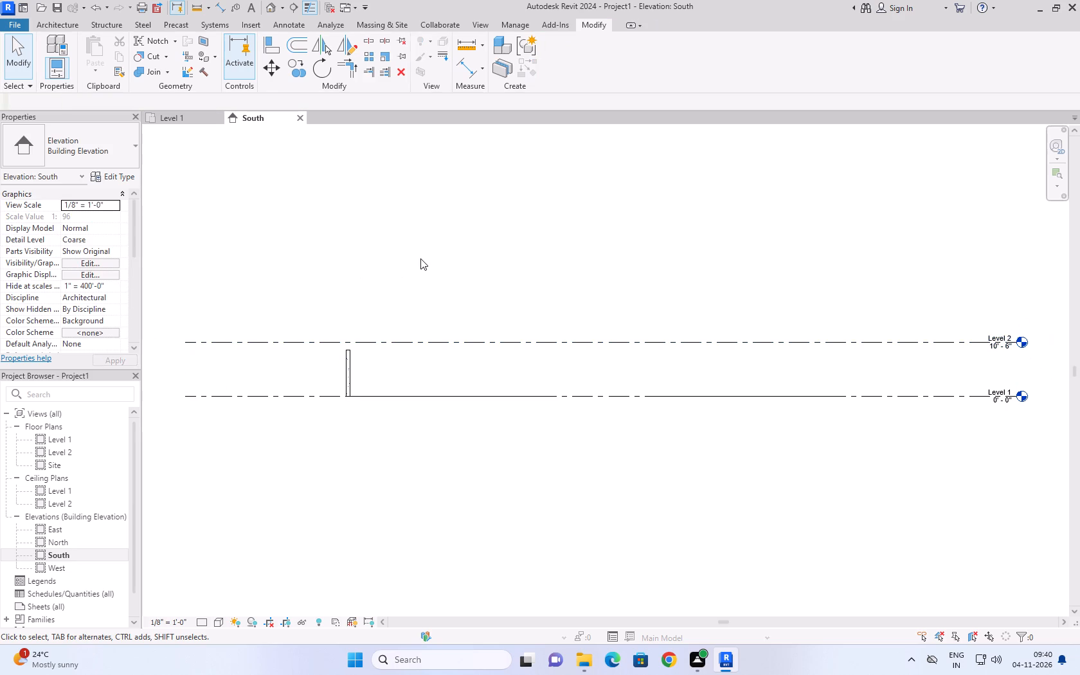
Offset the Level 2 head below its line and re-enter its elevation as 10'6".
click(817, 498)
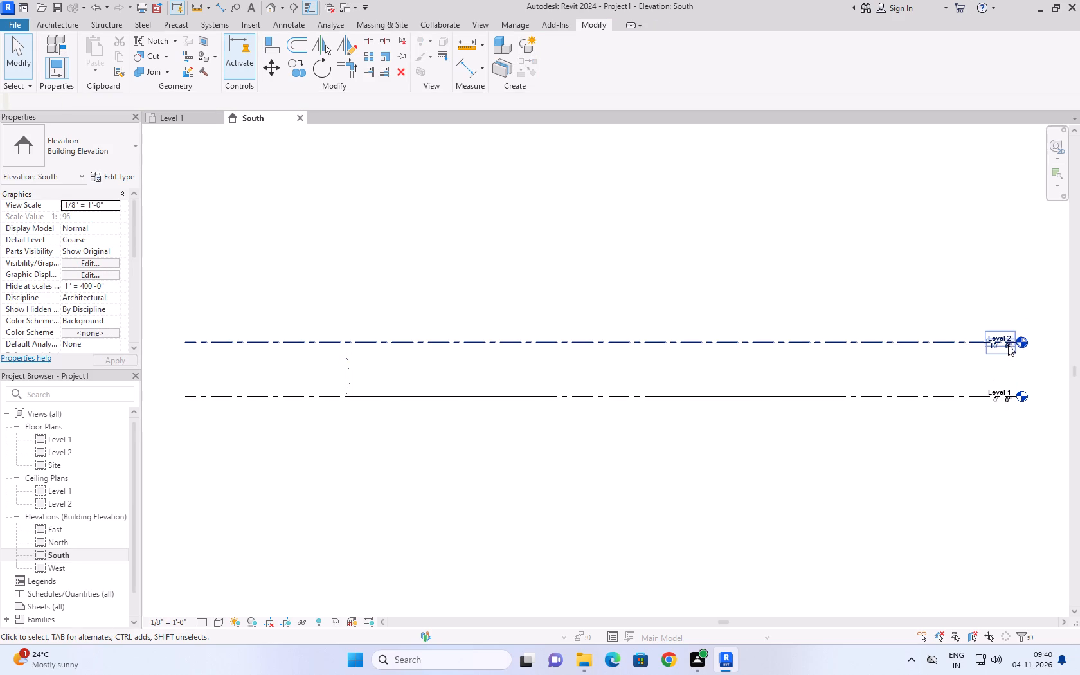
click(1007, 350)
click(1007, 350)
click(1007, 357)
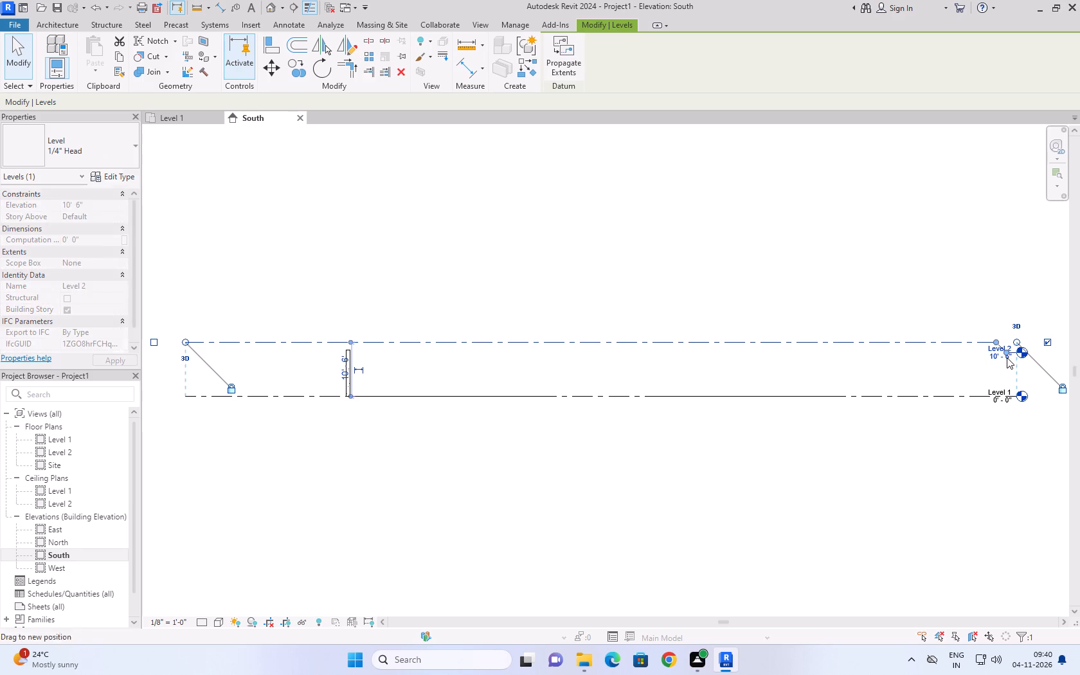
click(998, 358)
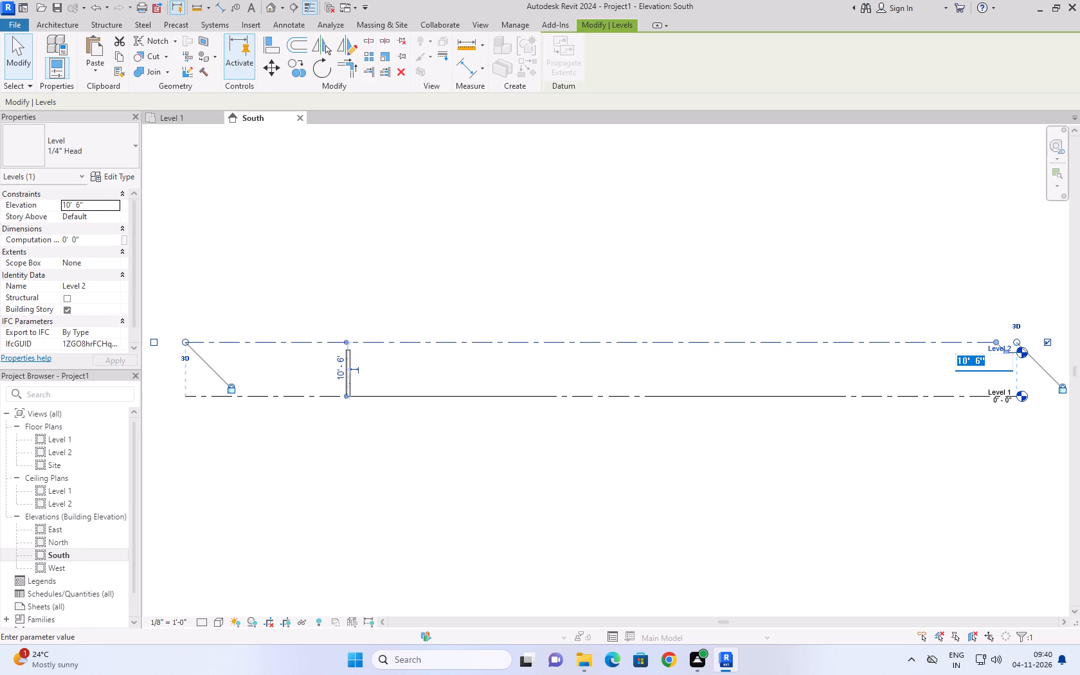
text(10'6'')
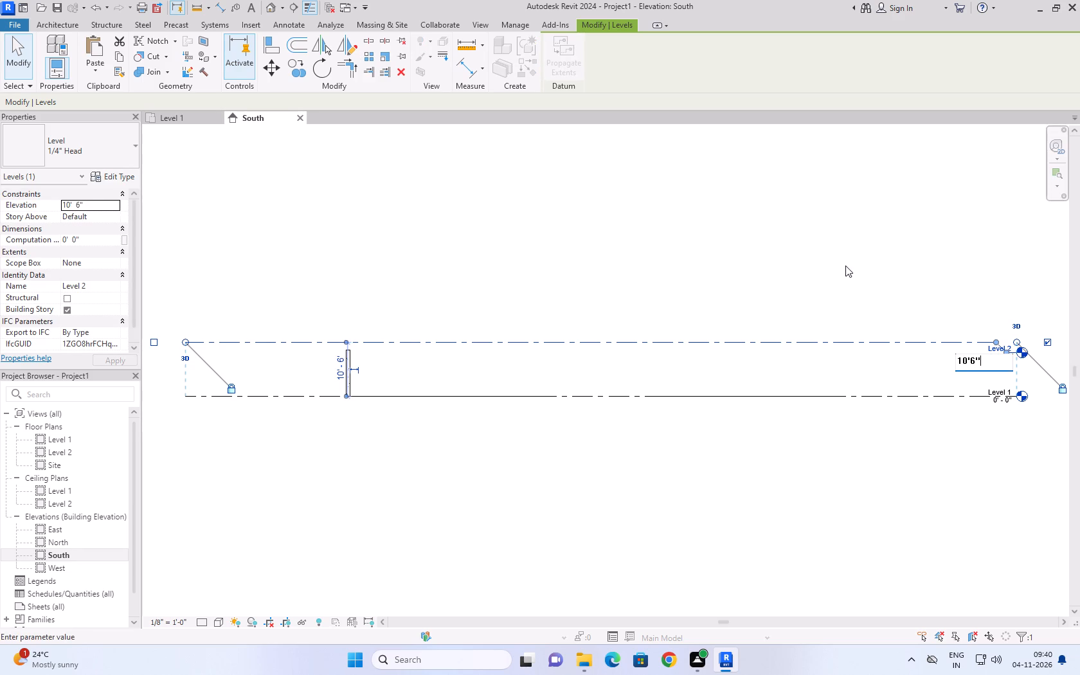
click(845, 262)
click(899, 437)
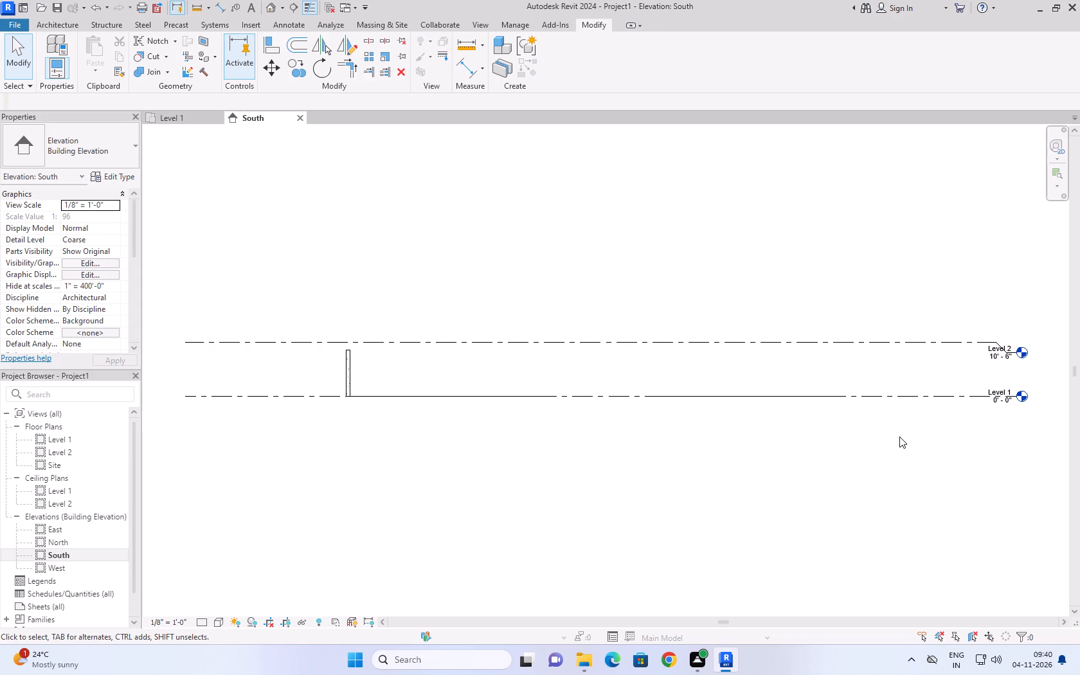
Delete Level 2 from the South elevation.
click(539, 342)
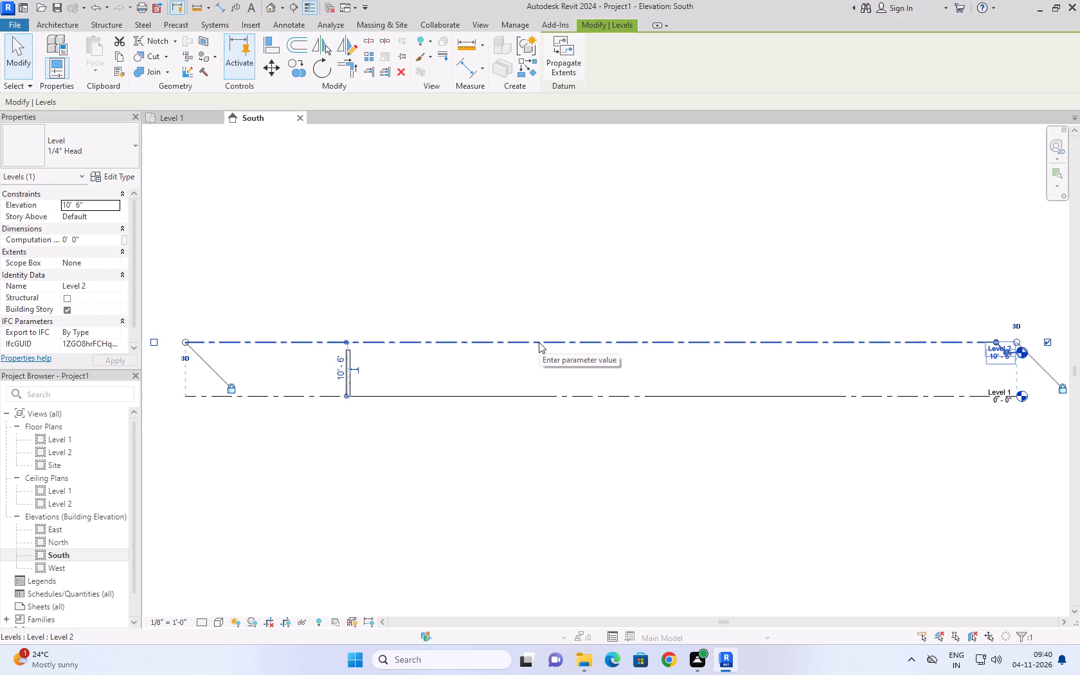
key(Delete)
click(583, 370)
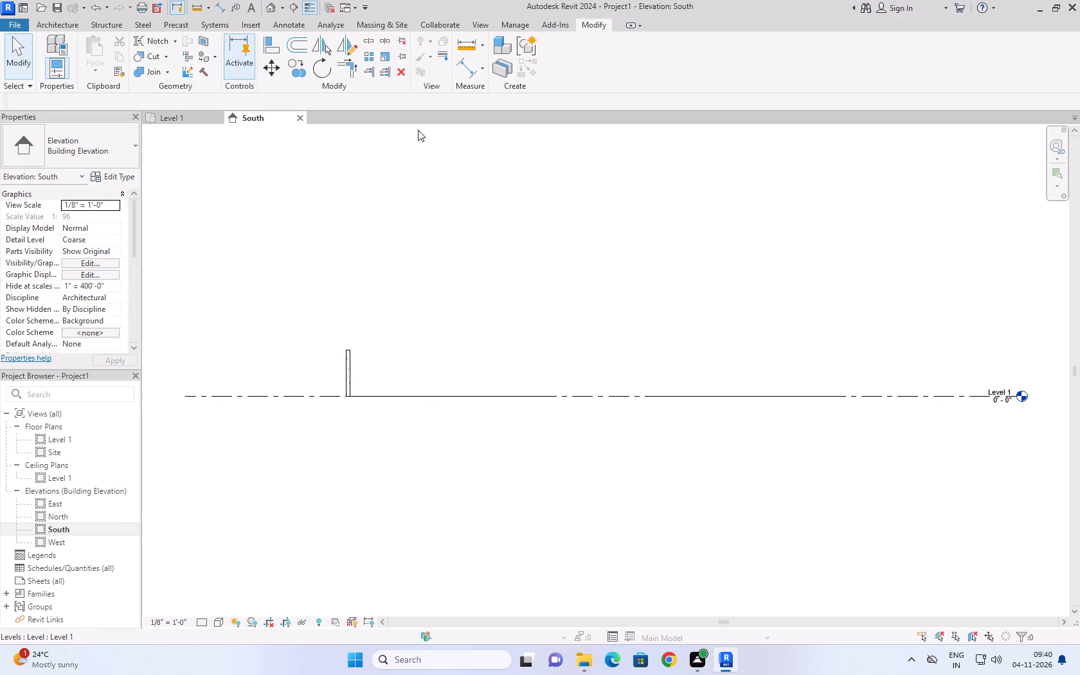
Create two new levels above Level 1, each offset 10'6" upward from the picked level below it.
click(35, 26)
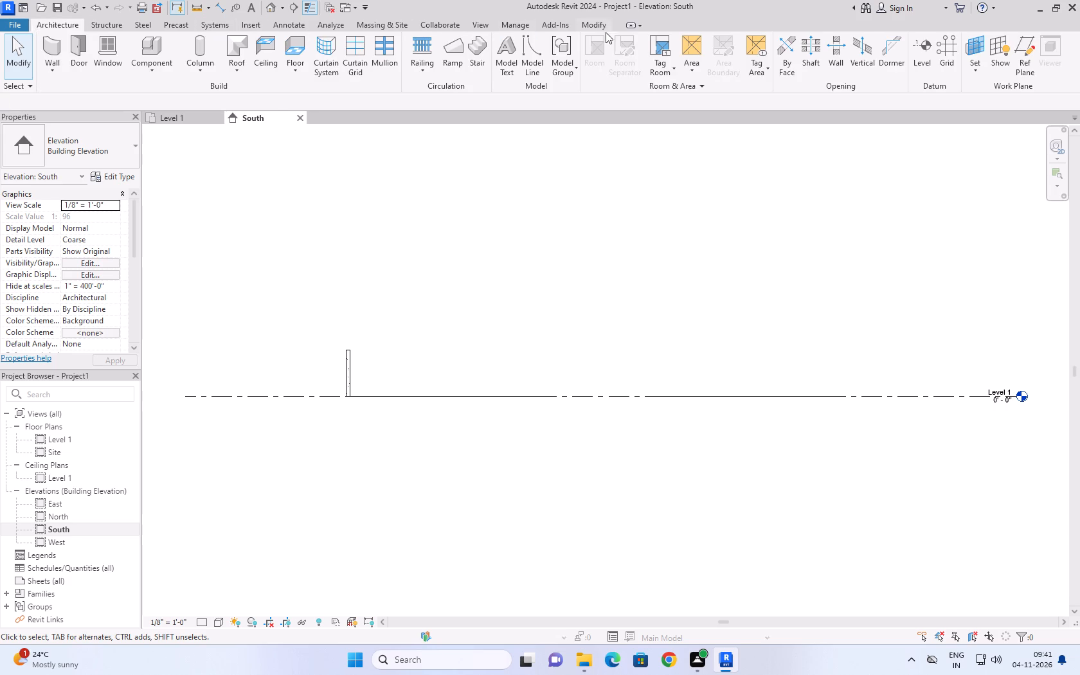
text(ll)
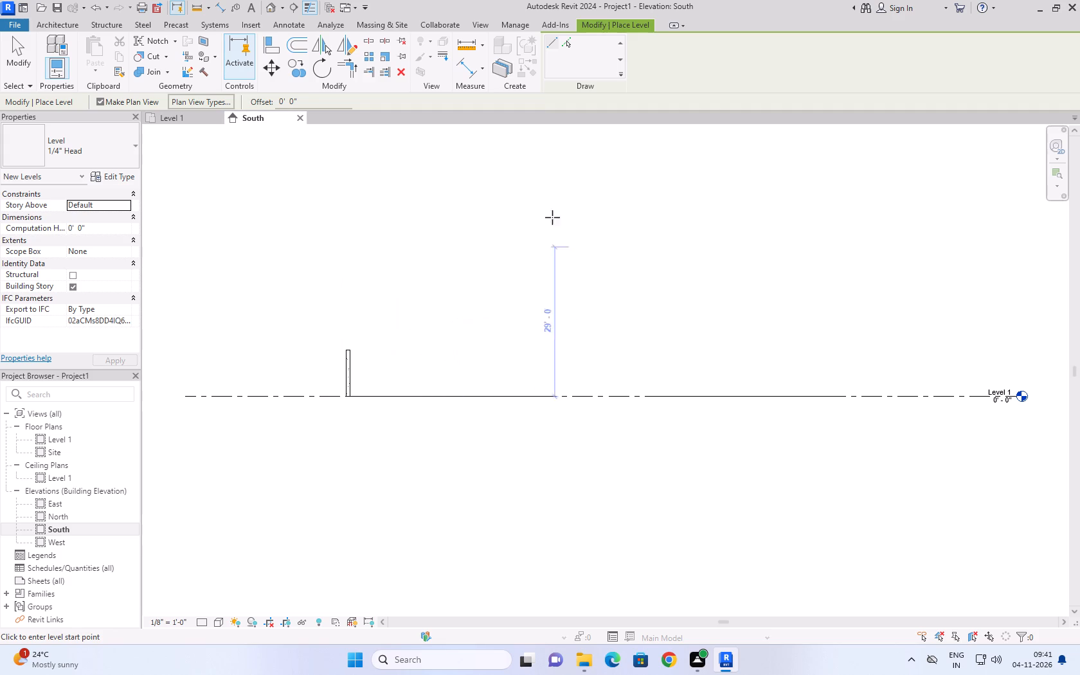
drag(317, 101, 219, 94)
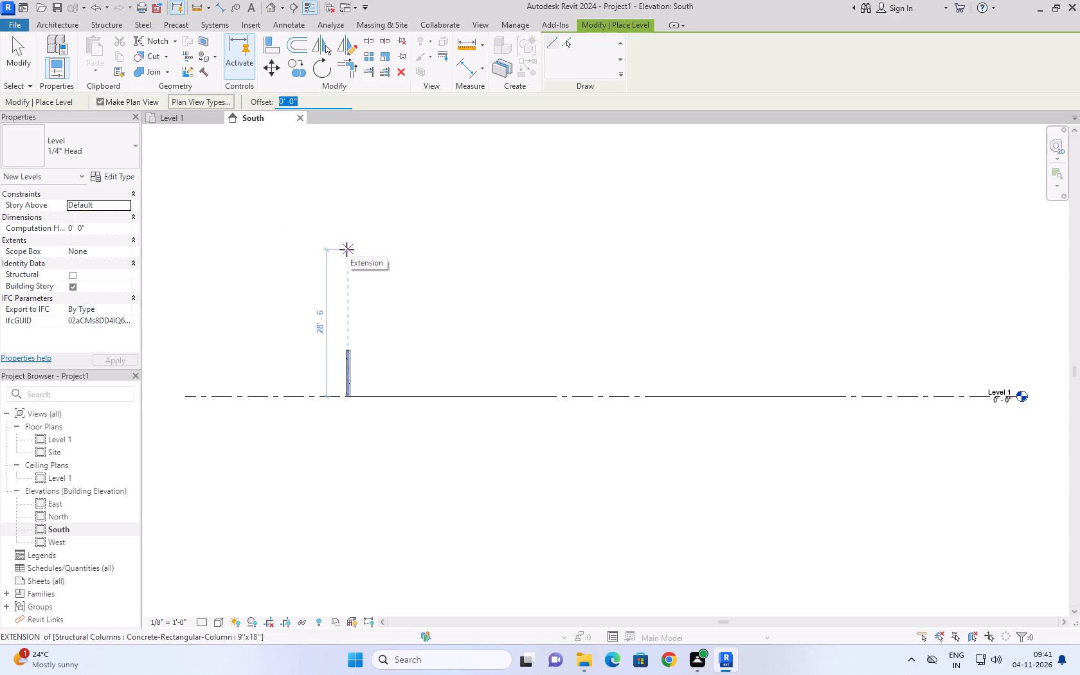
text(10'6'')
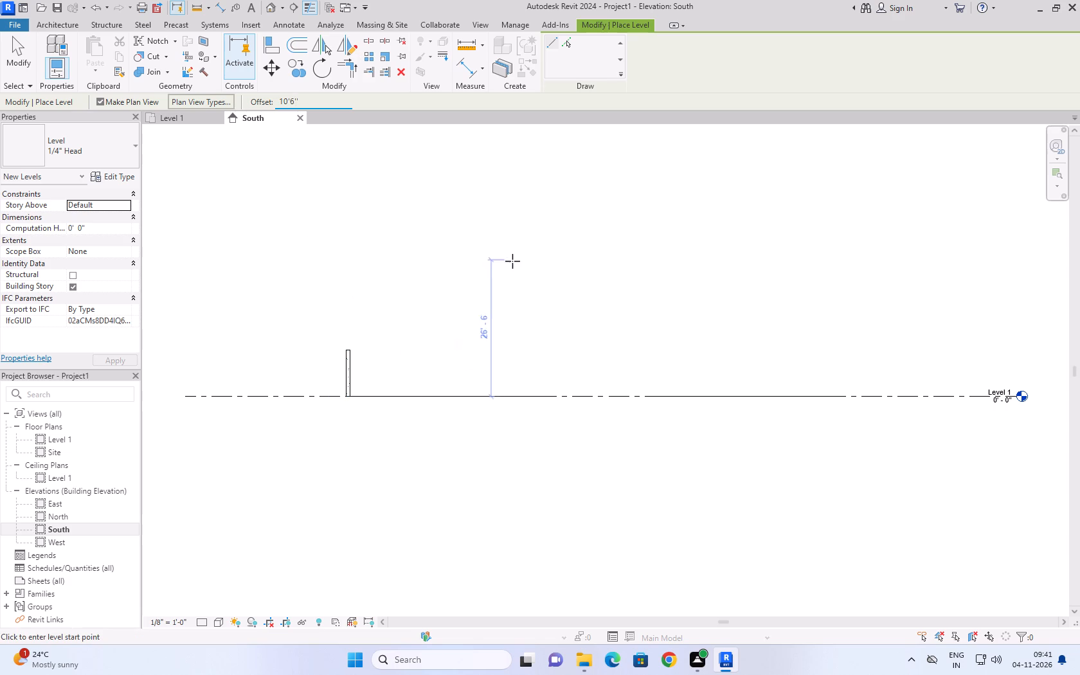
click(571, 41)
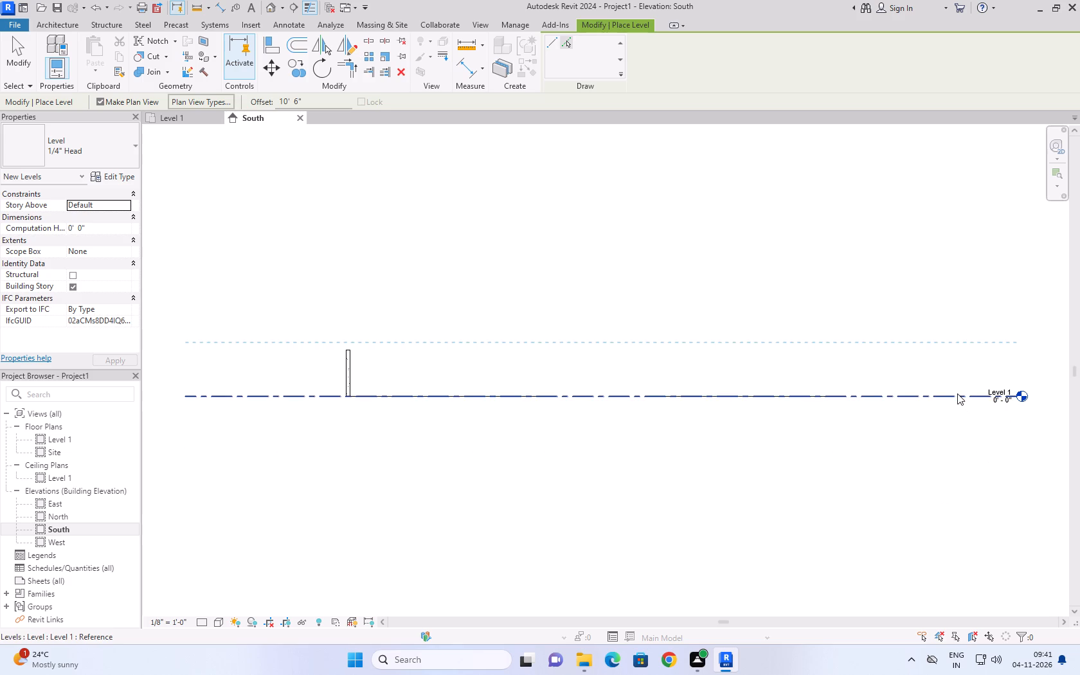
click(957, 393)
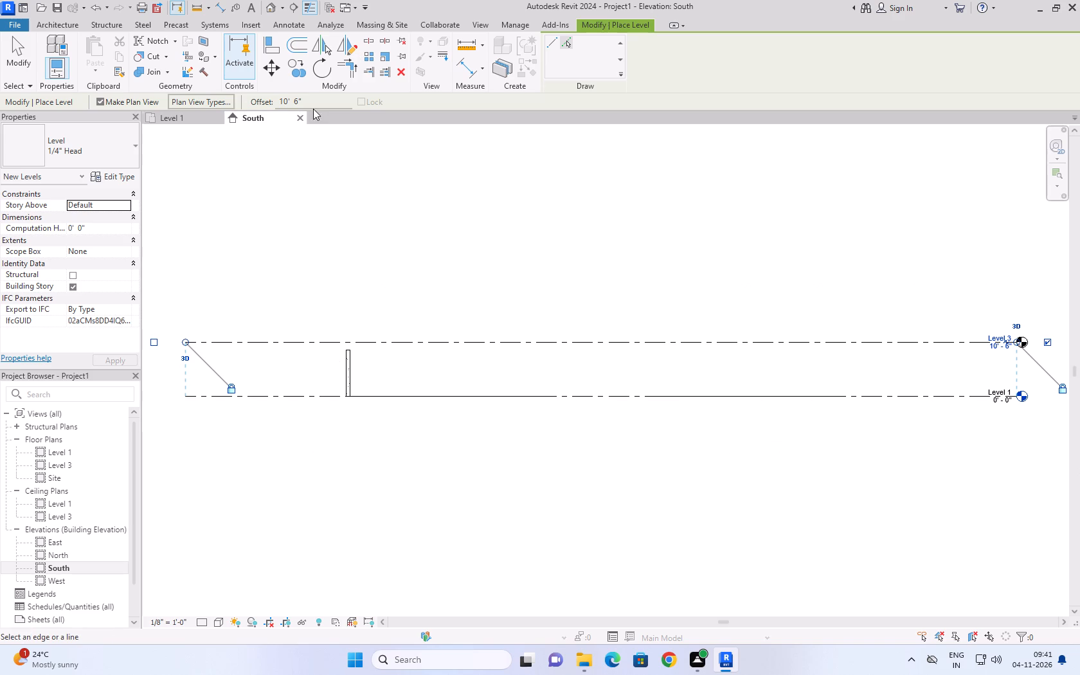
click(932, 341)
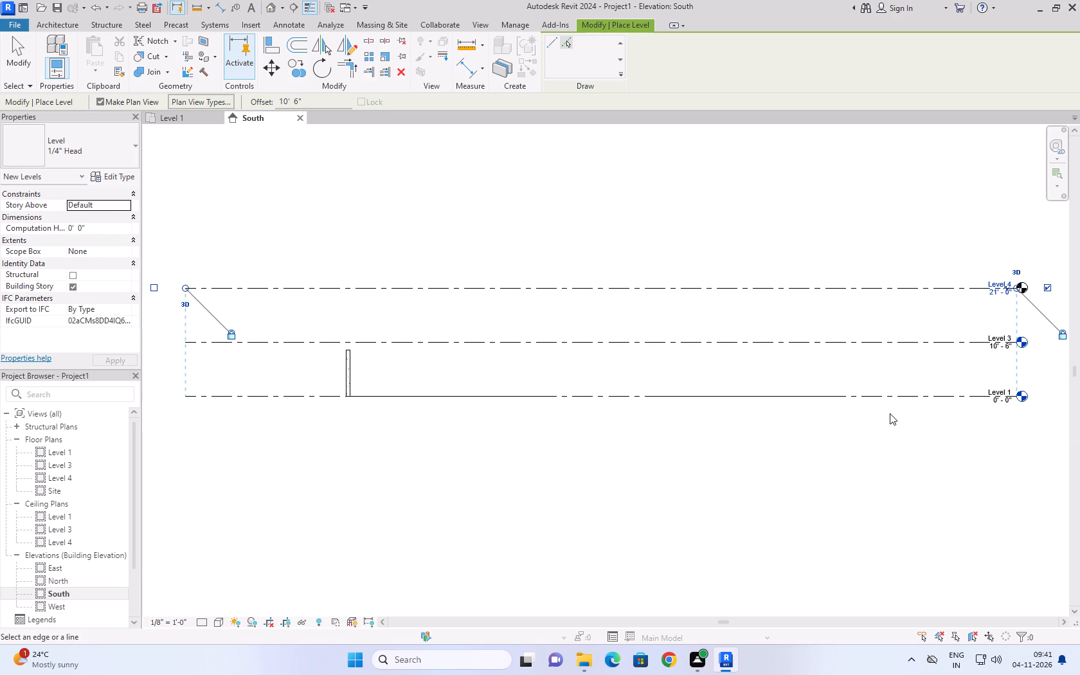
Create another level offset 4'0" below Level 1.
drag(312, 100, 272, 97)
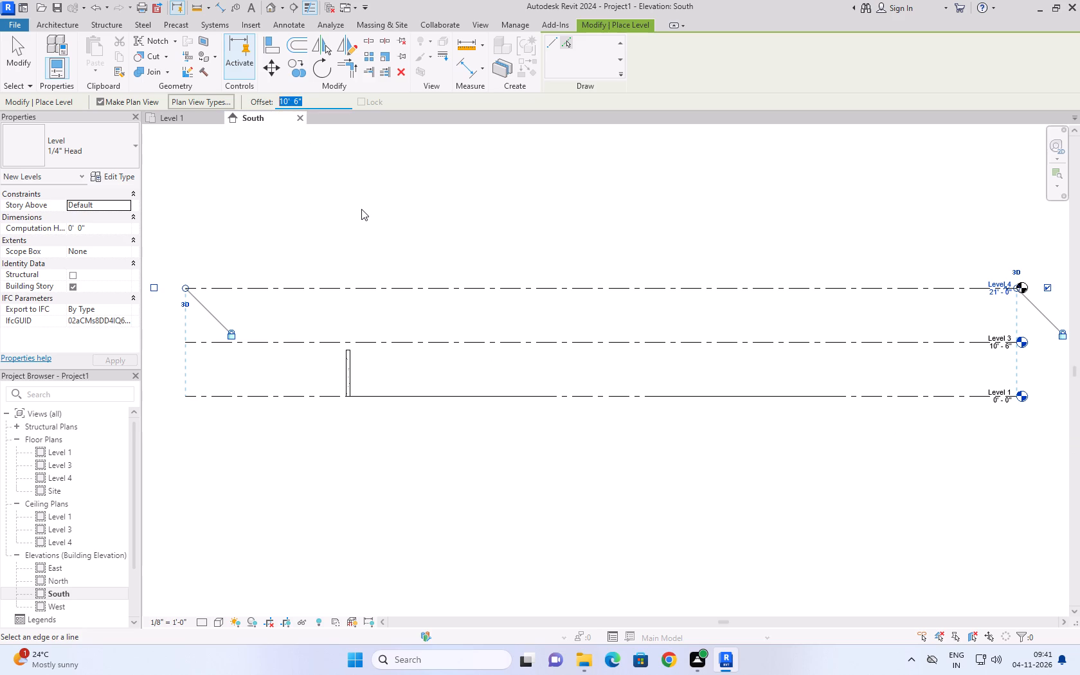
key(6)
key(BackSpace)
text(4')
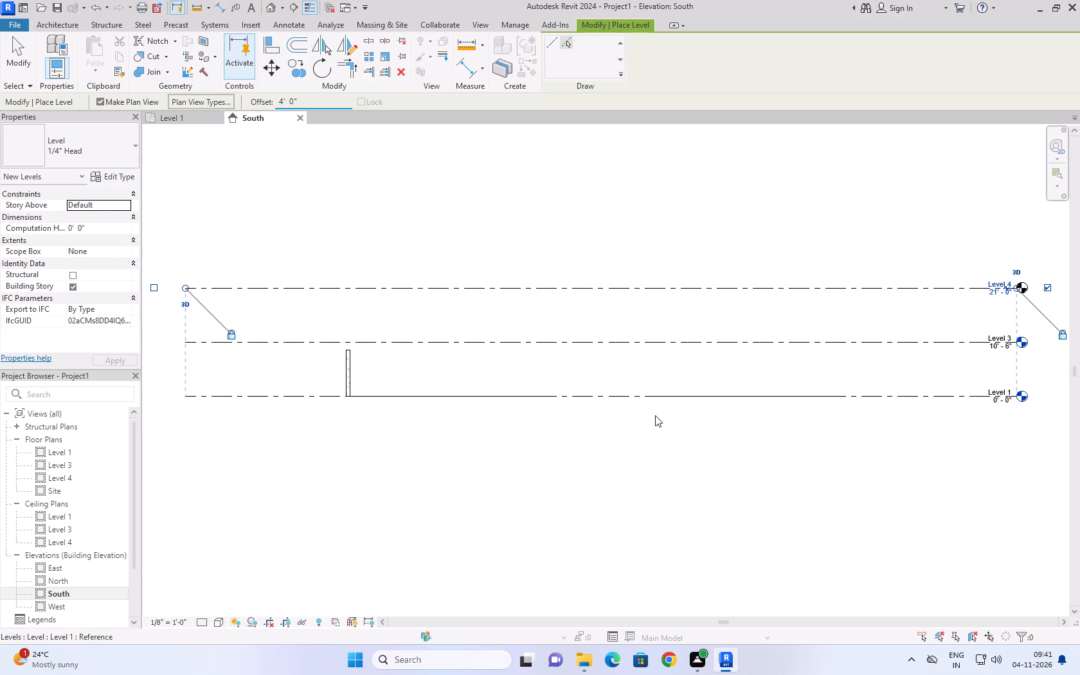
click(674, 397)
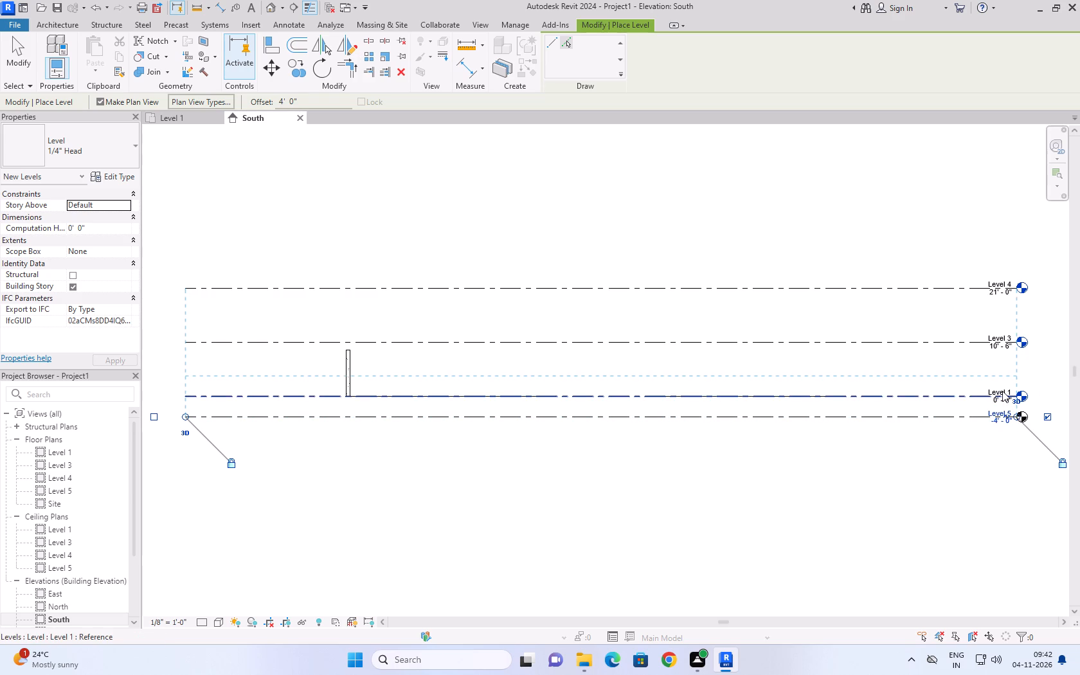
Rename Level 1 as road level.
key(Escape)
key(Escape)
key(Escape)
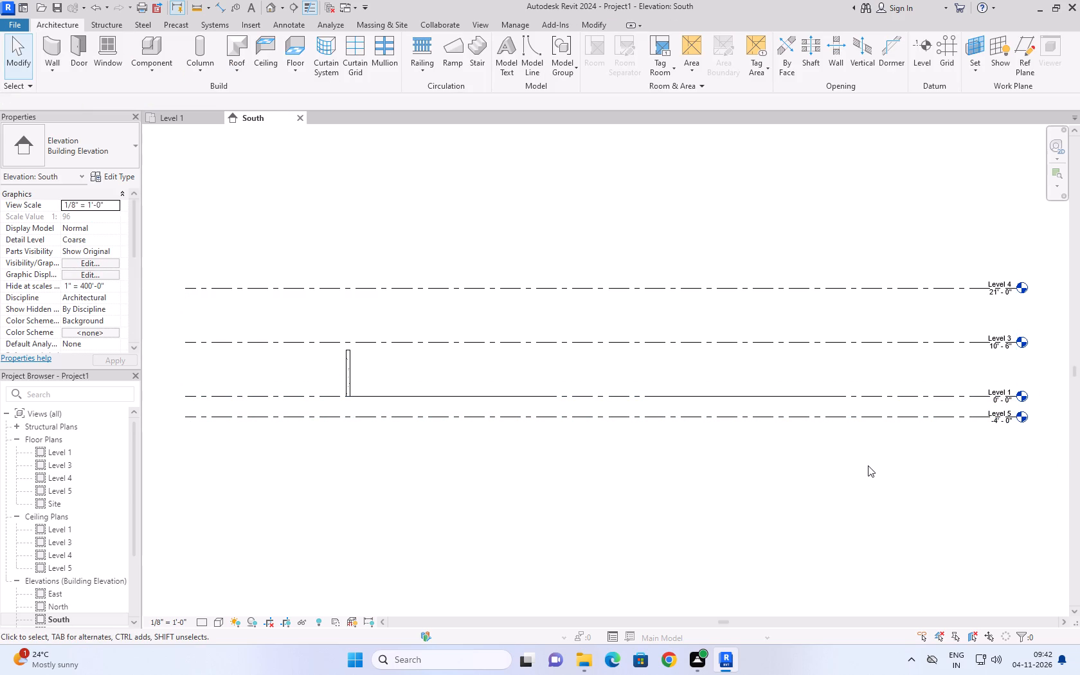
click(1000, 385)
click(1000, 385)
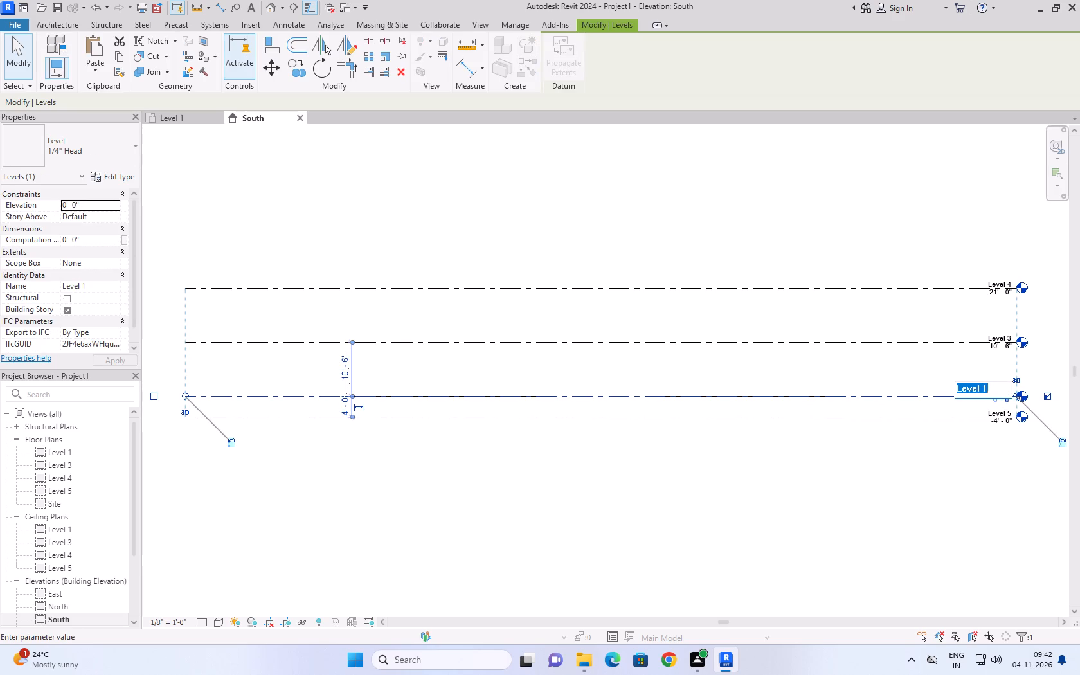
text(road level)
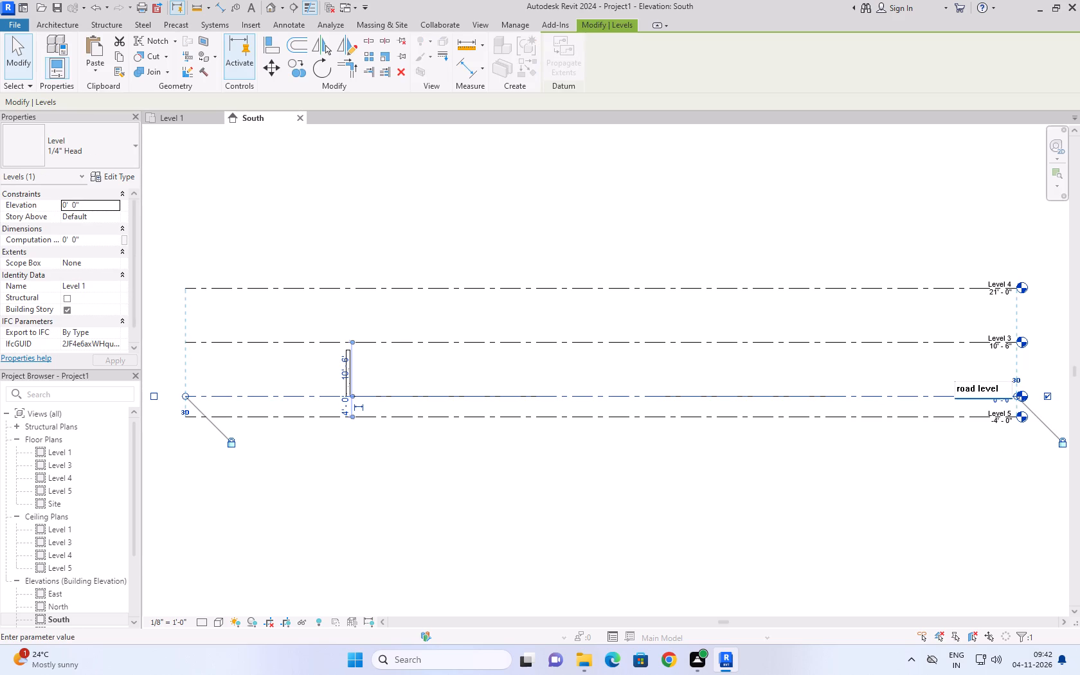
click(865, 467)
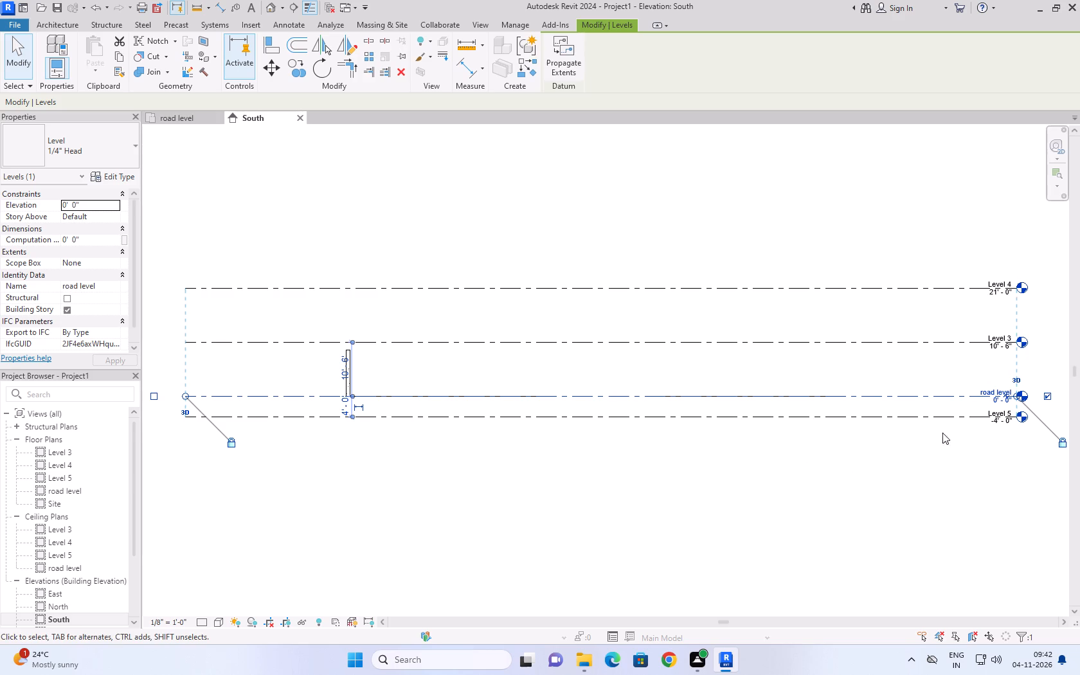
Offset the Level 5 head below its line with an elbow and rename the level as top.
click(1010, 409)
click(1009, 459)
click(1006, 411)
click(1006, 411)
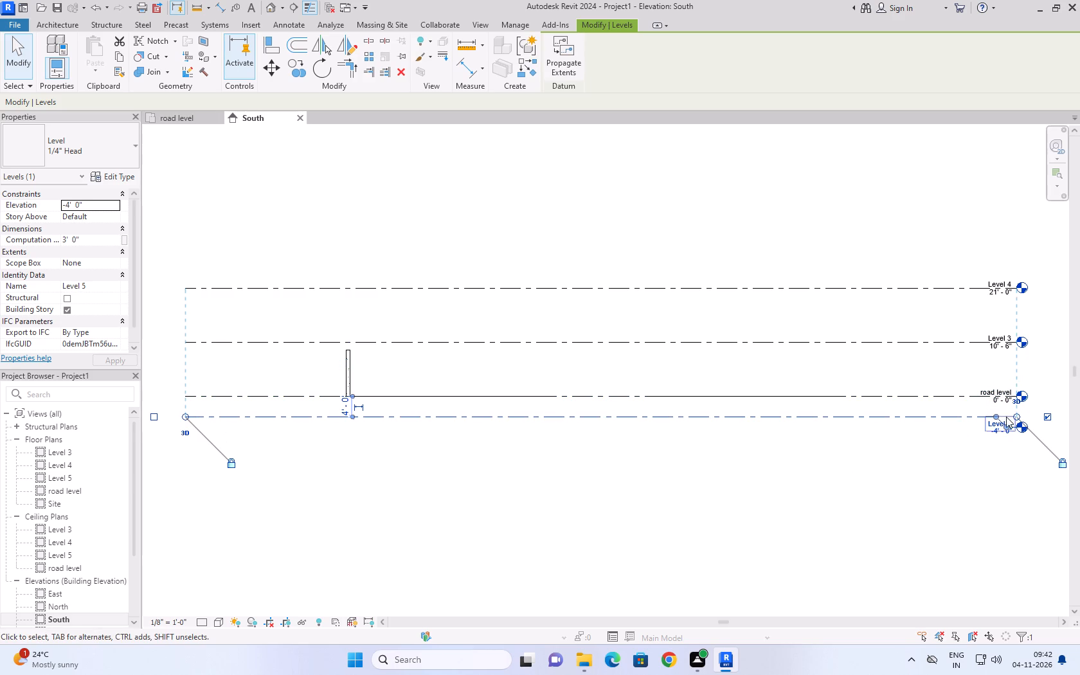
click(995, 420)
click(993, 422)
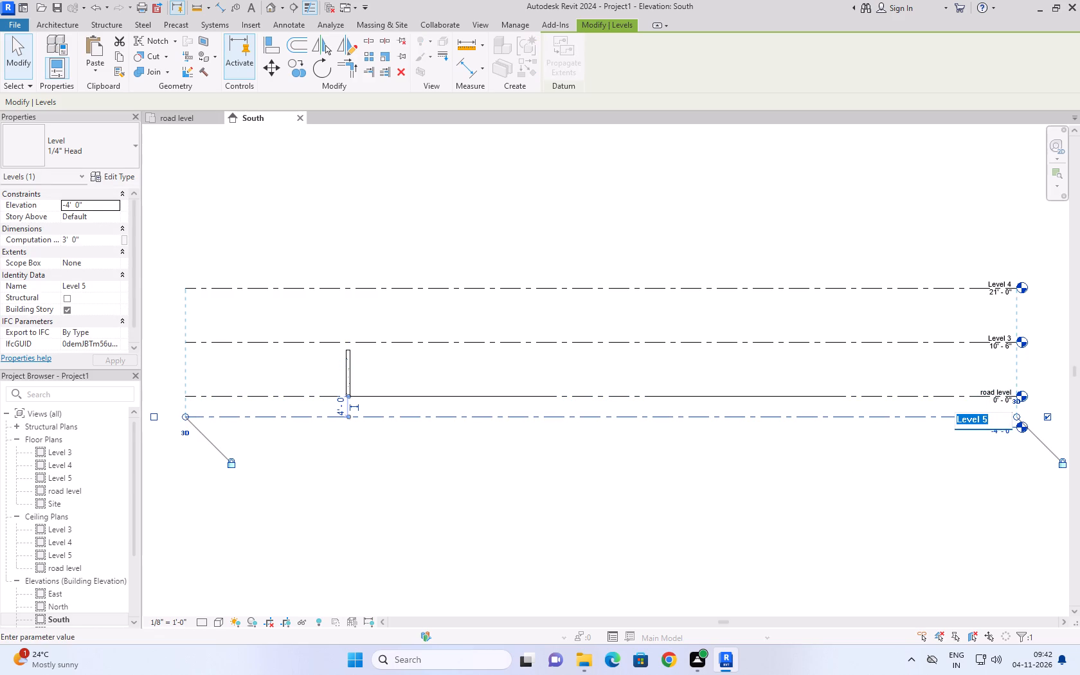
text(top)
click(950, 525)
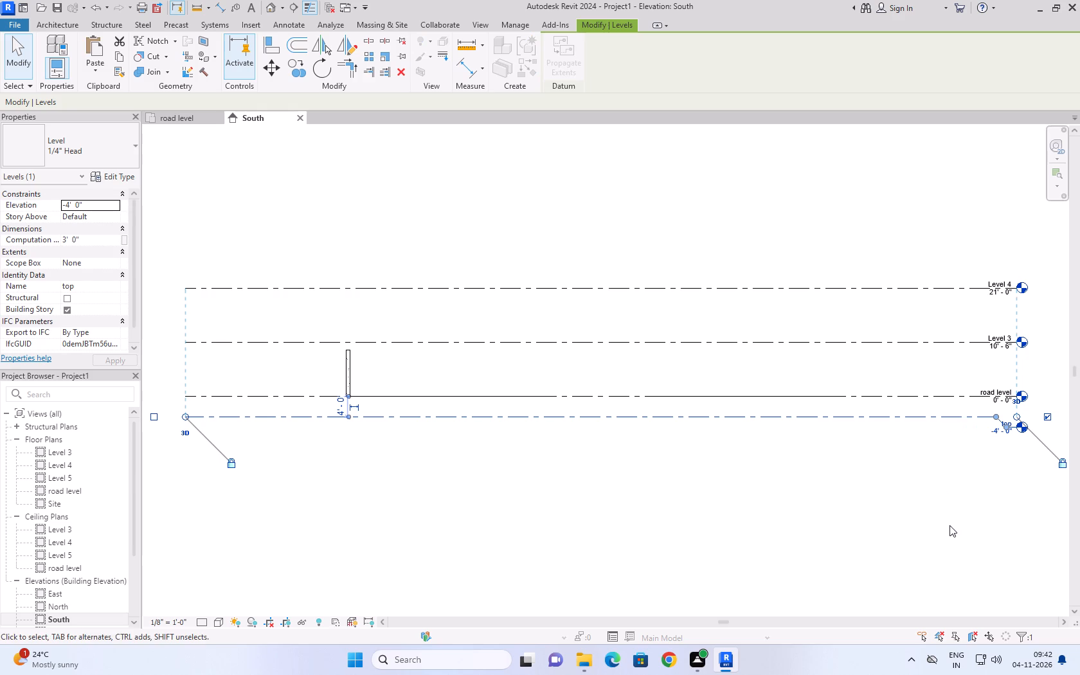
Rename Level 3 as 1st floor and Level 4 as 2nd floor.
click(1002, 332)
click(1002, 332)
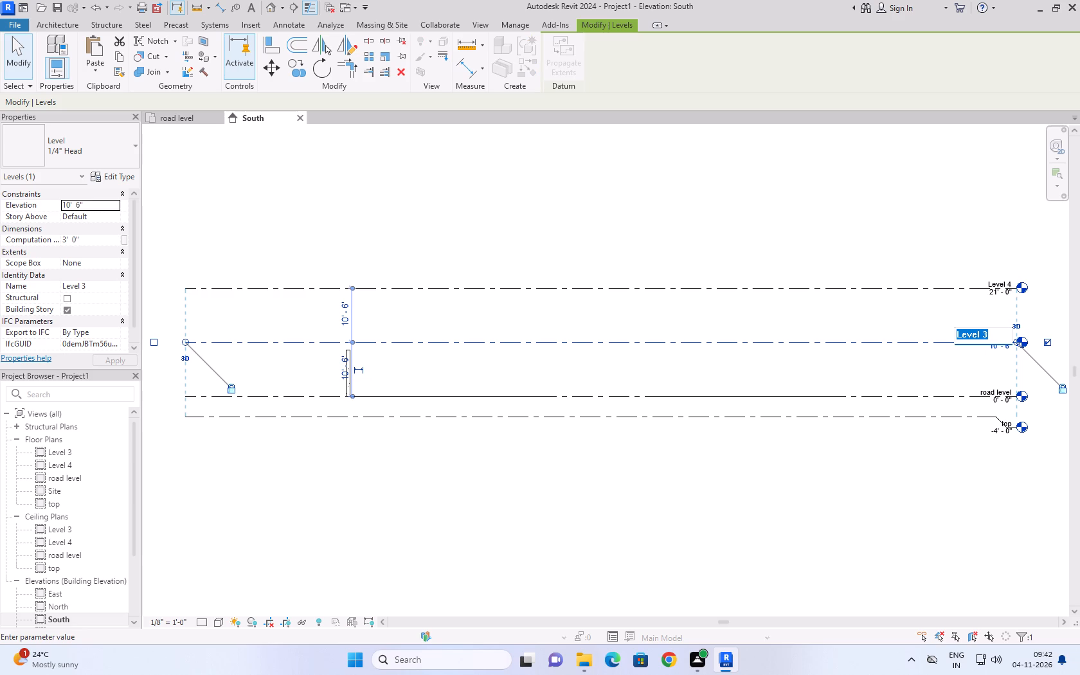
key(1)
text(st floor)
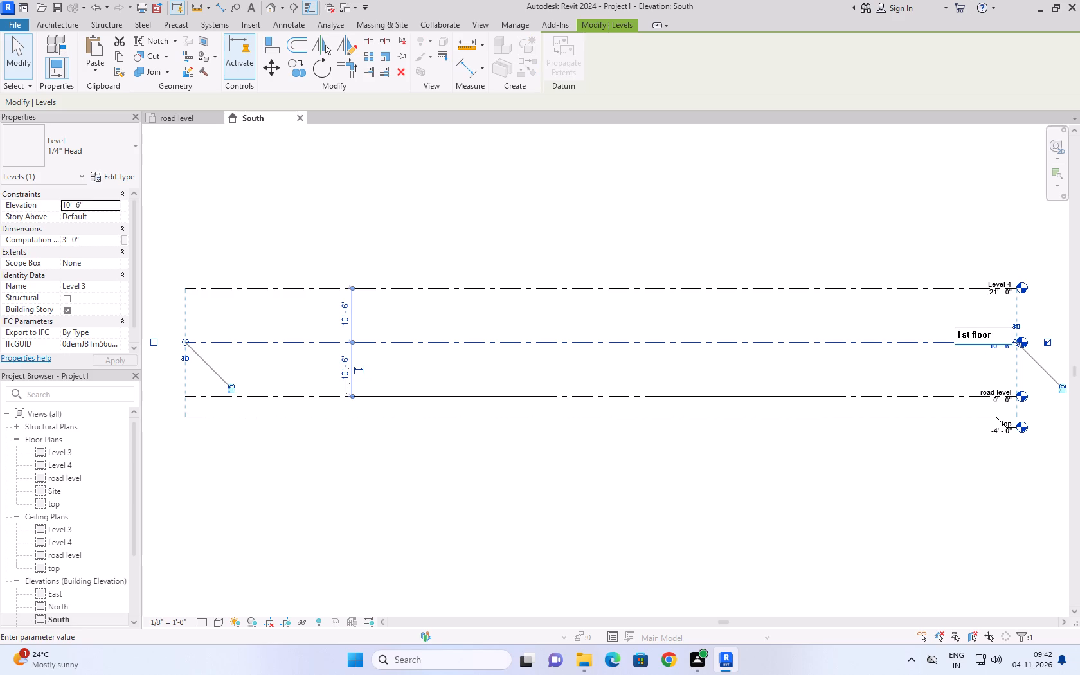
drag(915, 528, 909, 528)
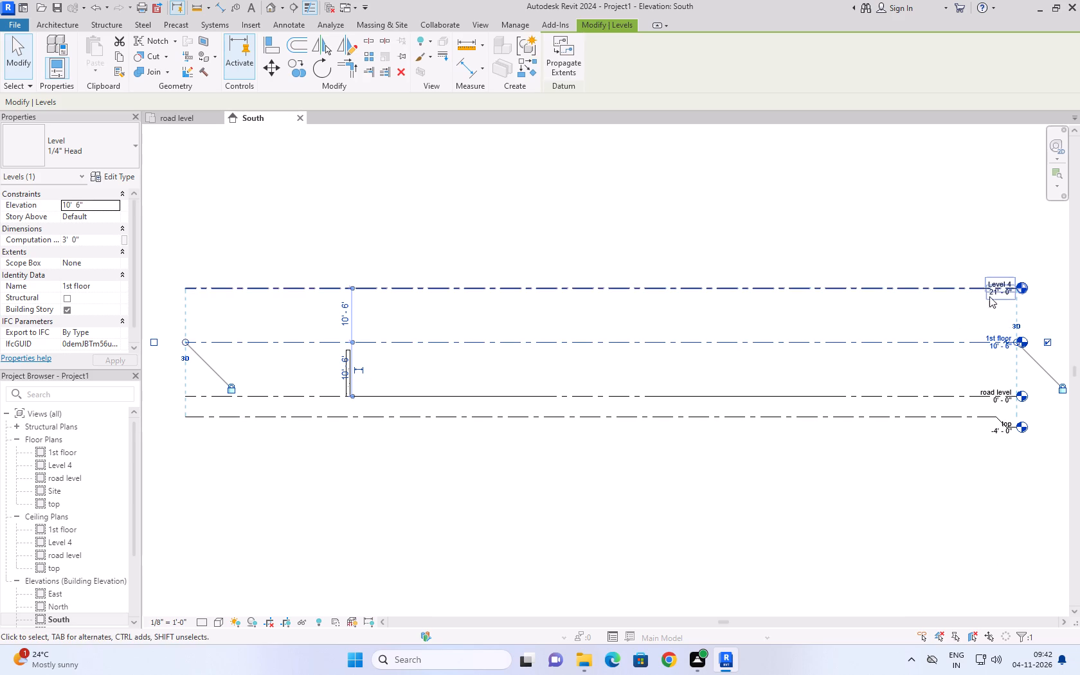
click(998, 282)
click(999, 279)
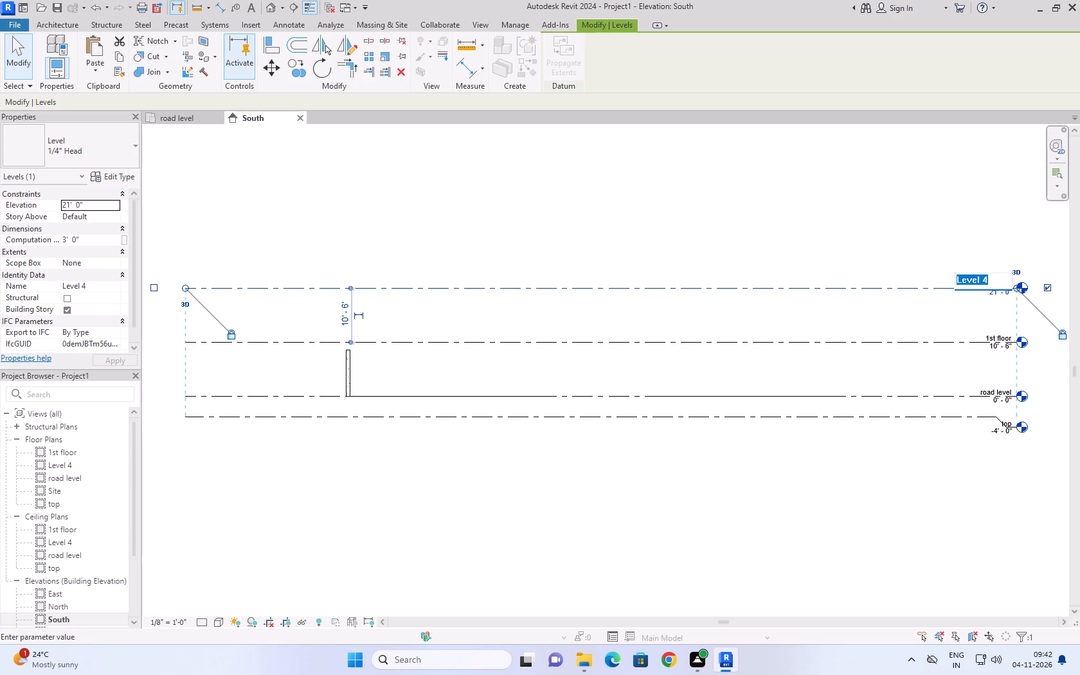
text(2nd floor)
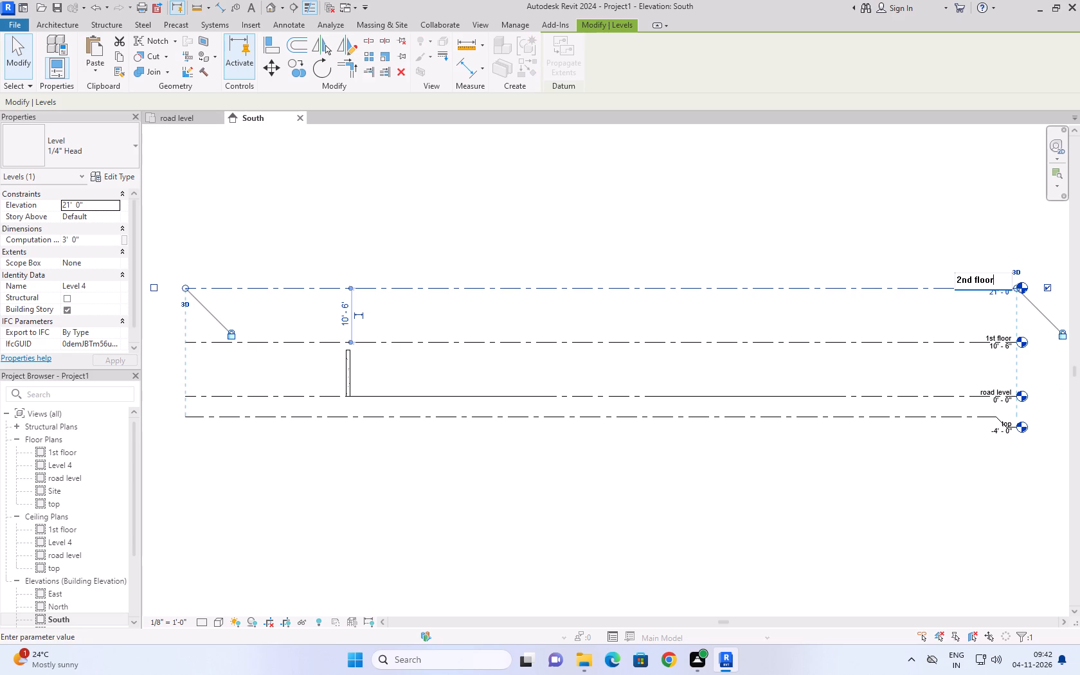
click(852, 503)
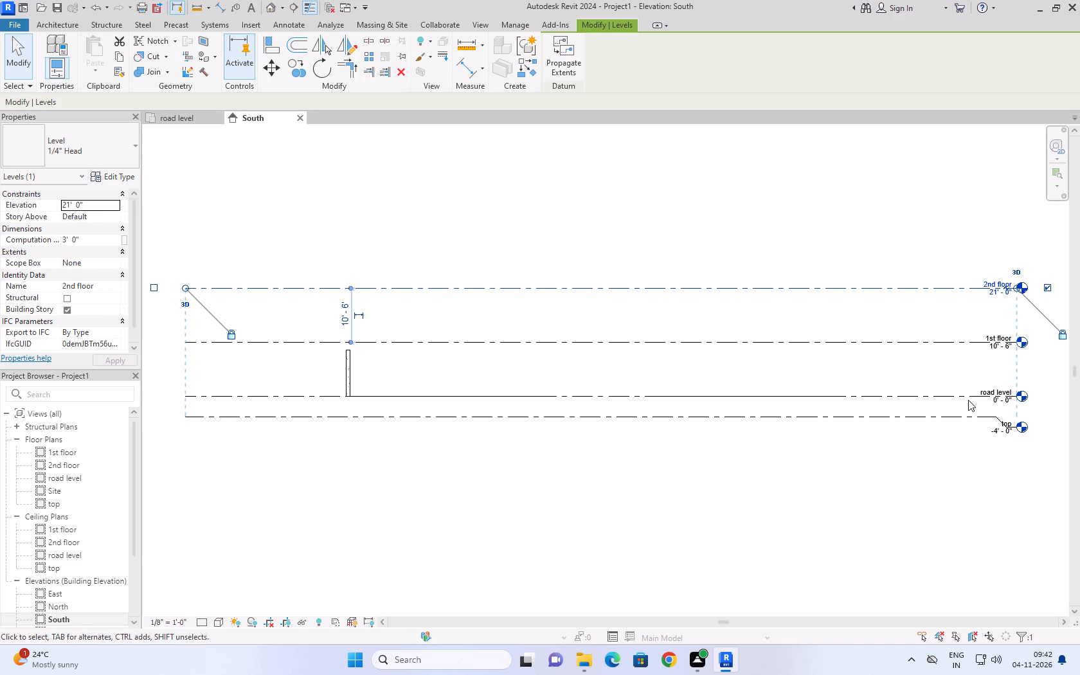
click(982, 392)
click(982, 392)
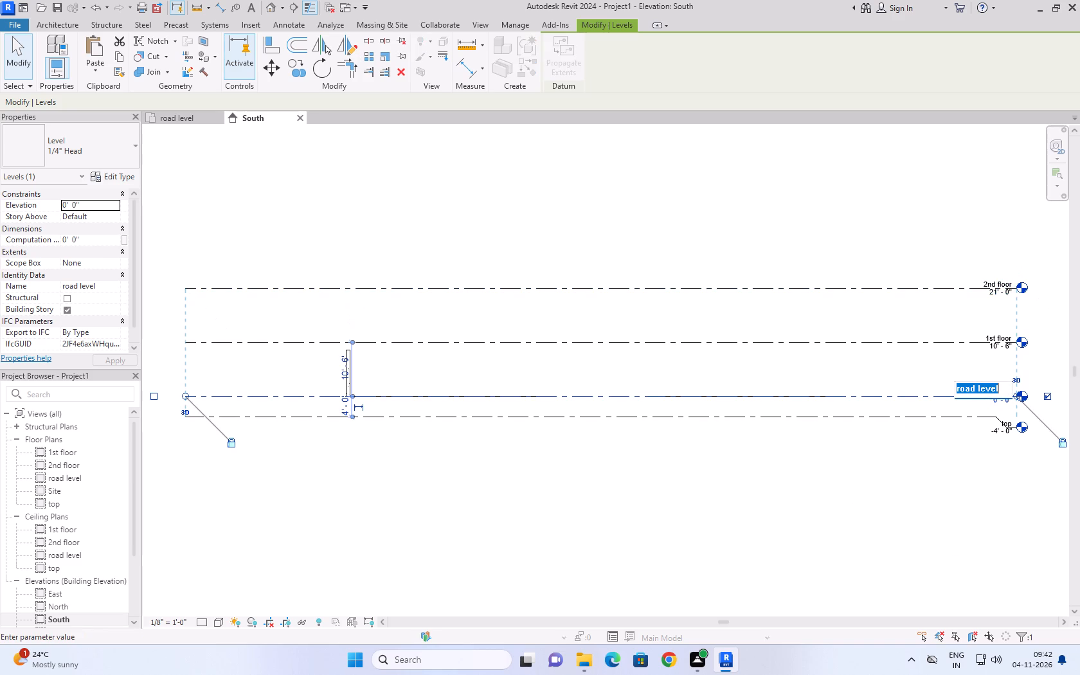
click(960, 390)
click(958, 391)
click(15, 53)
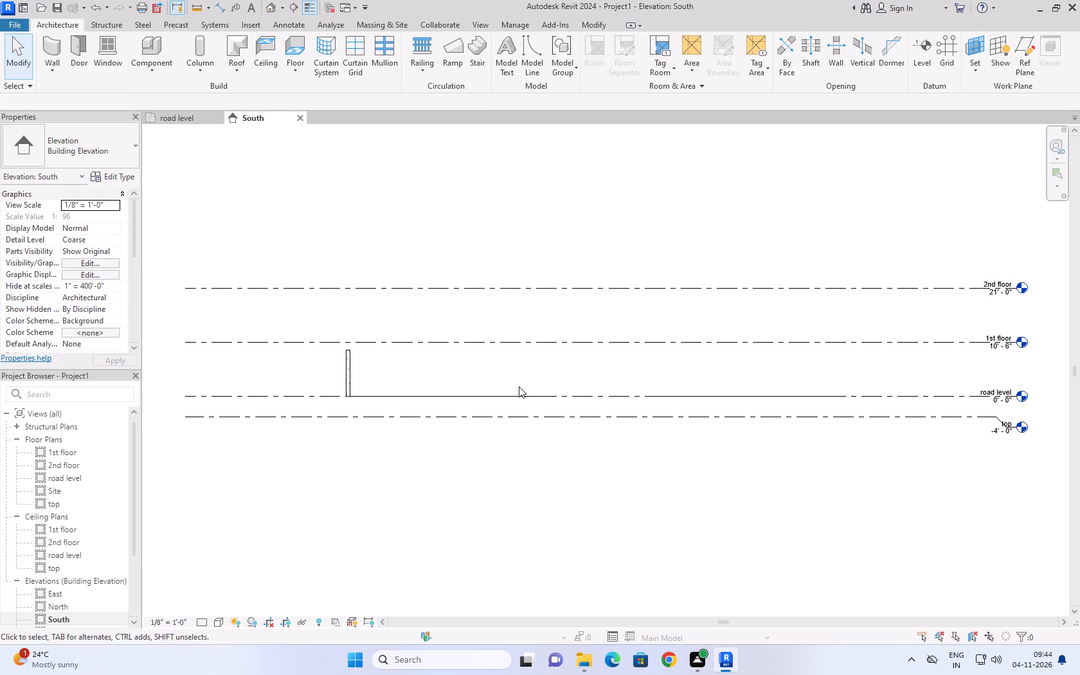
Create a new level offset 2'0" above road level by picking the road level line.
text(ll)
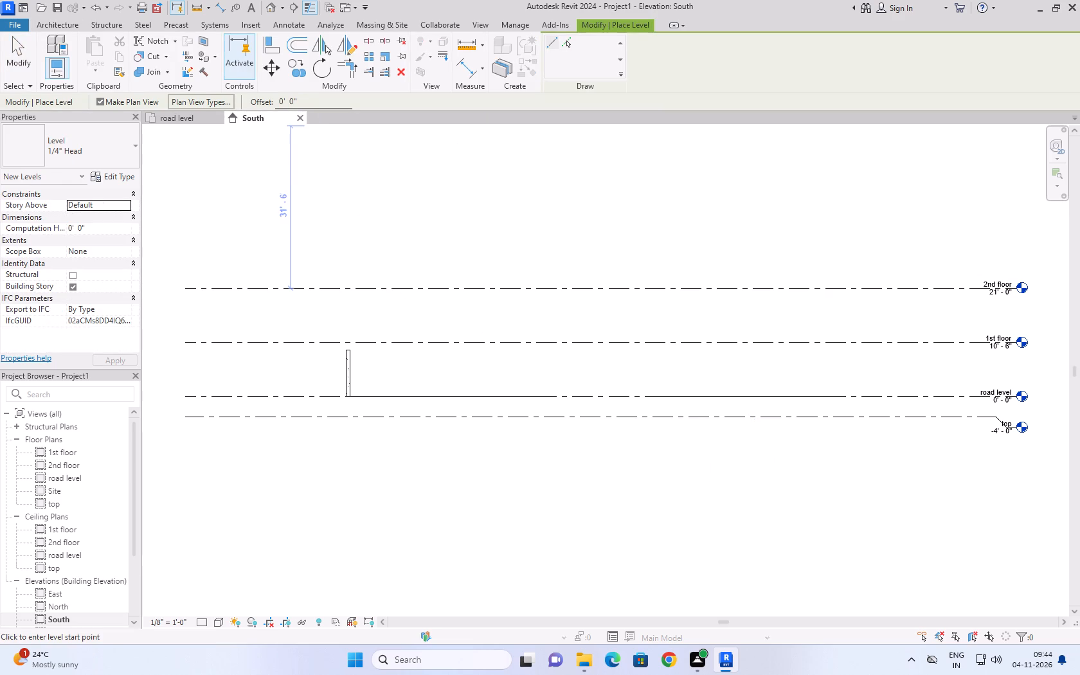
drag(318, 104, 267, 102)
text(2')
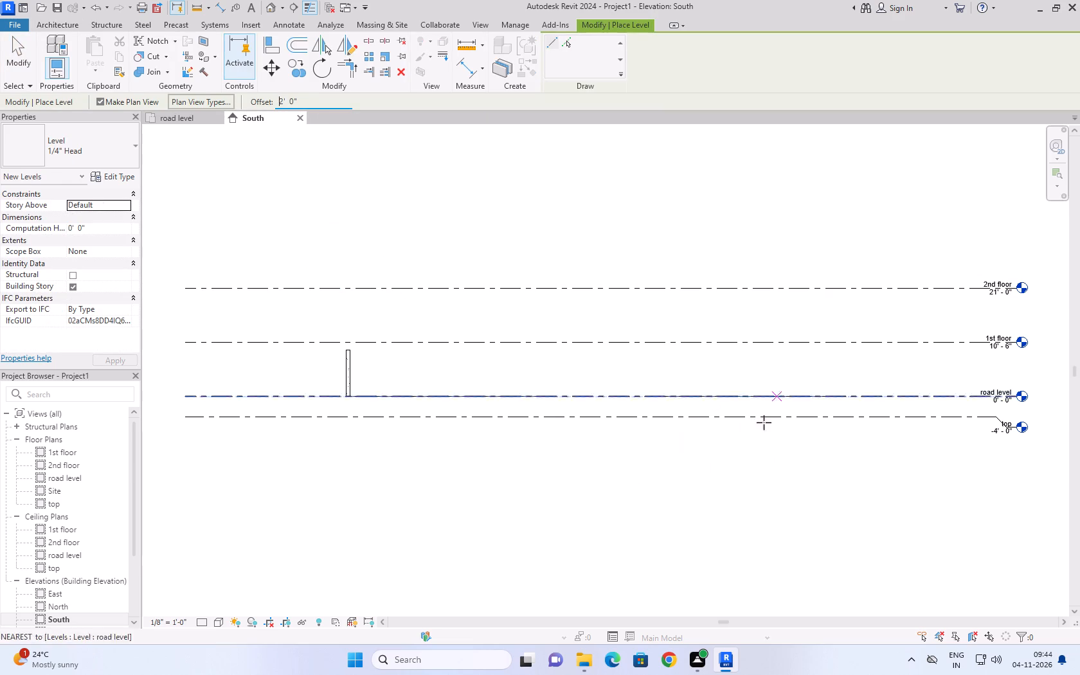
click(570, 35)
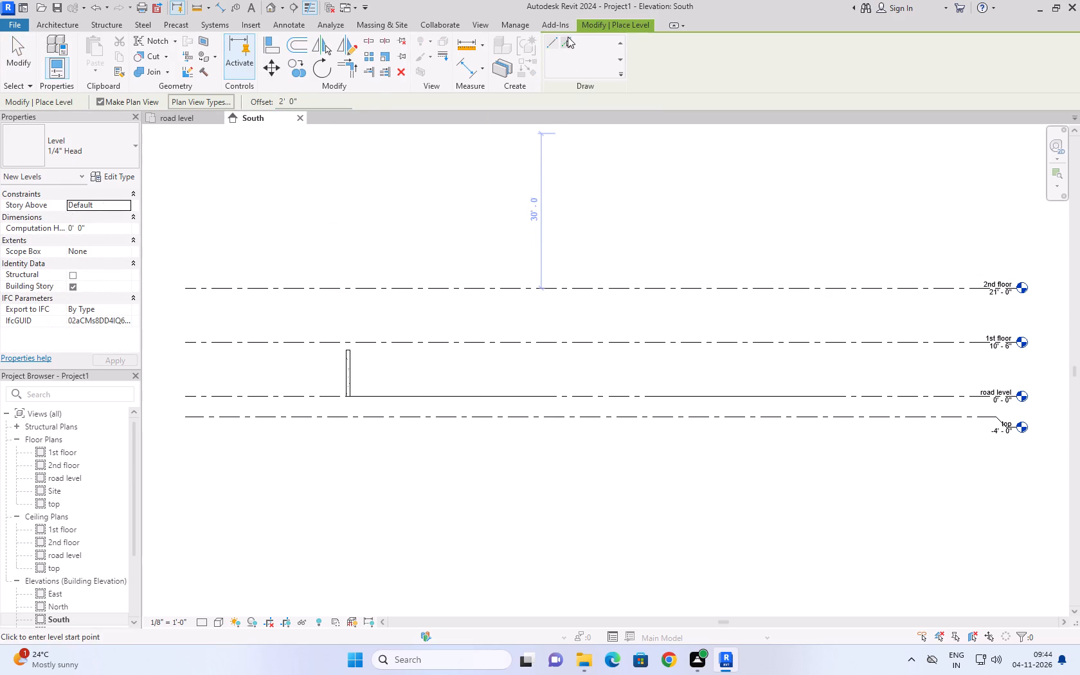
click(568, 37)
click(772, 395)
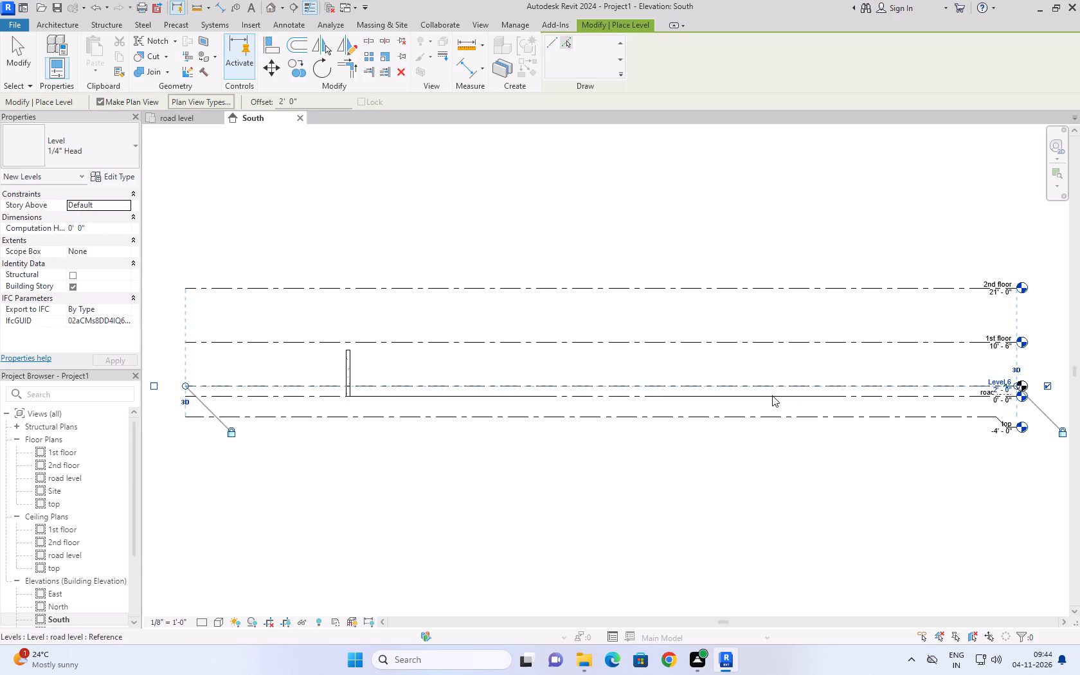
click(19, 48)
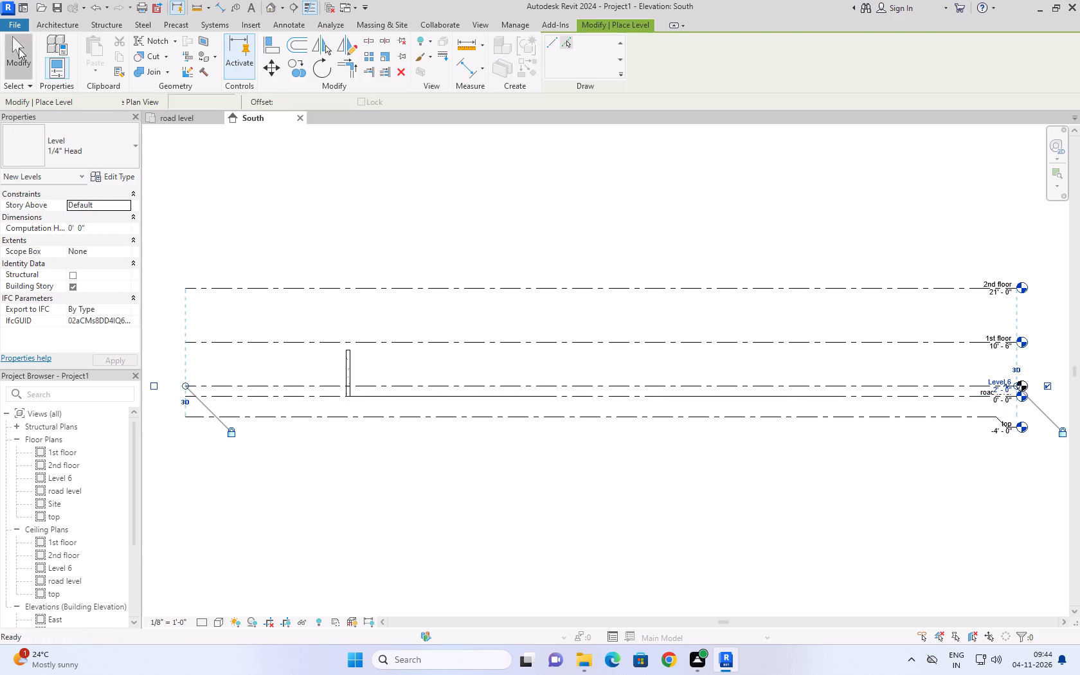
Rename the new level just above road level as gf.
click(996, 377)
click(996, 376)
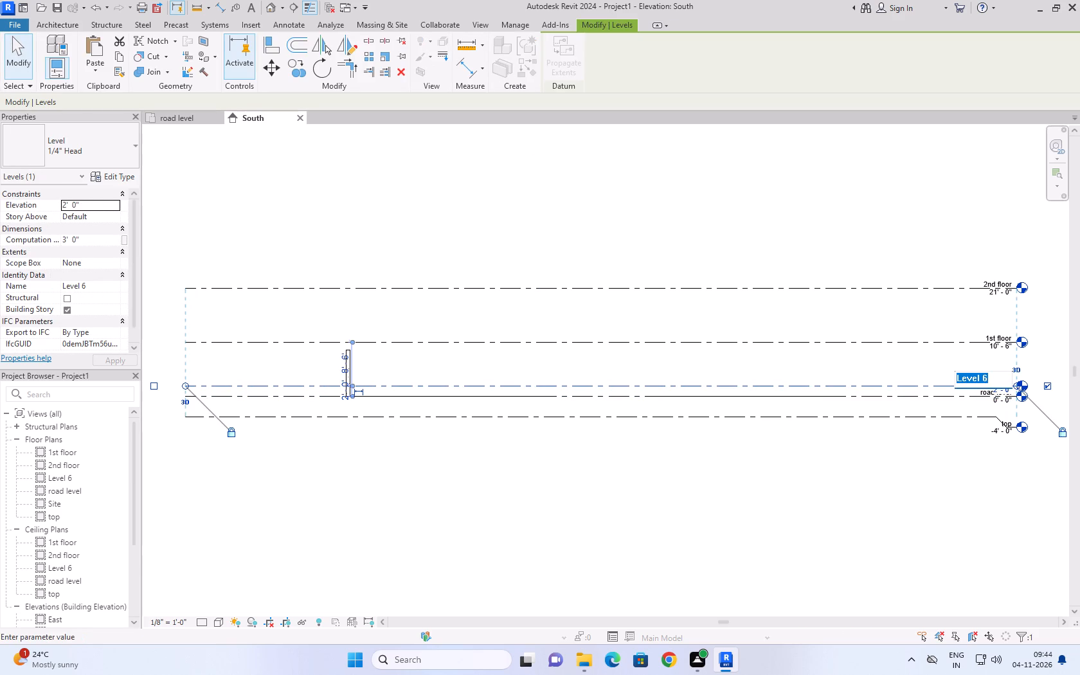
key(g)
key(f)
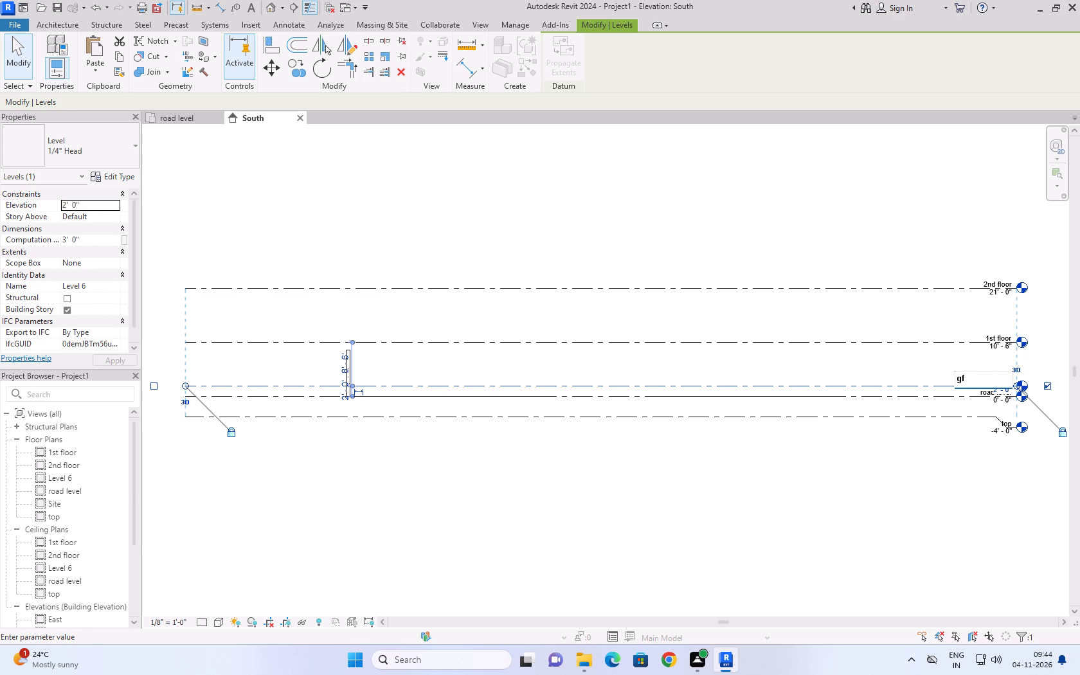
click(897, 509)
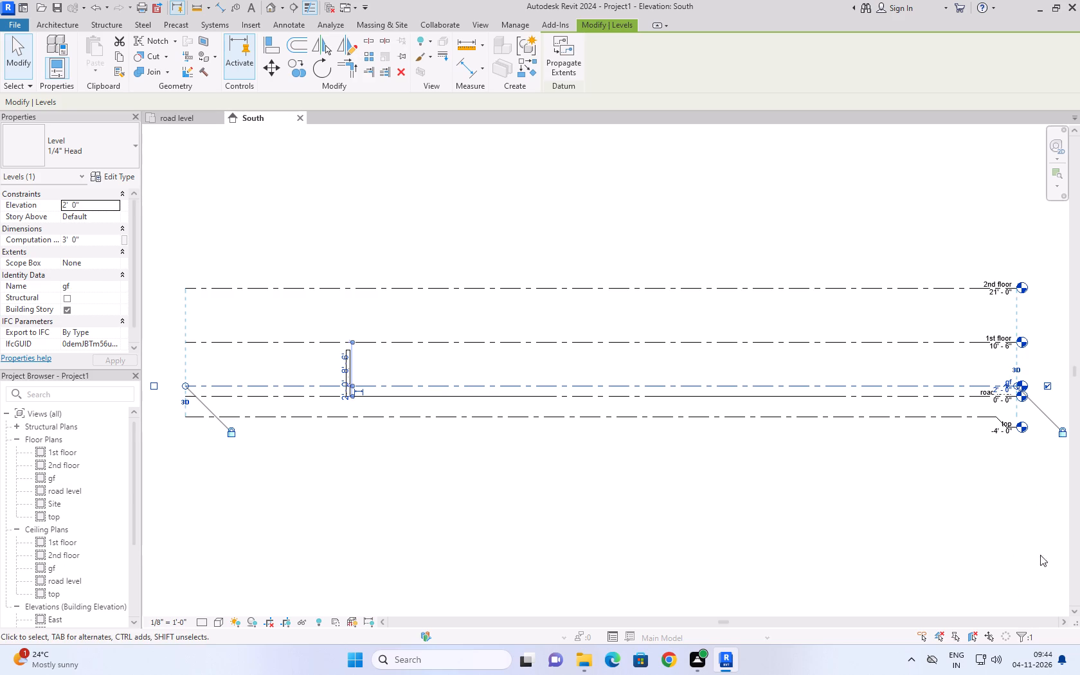
click(21, 58)
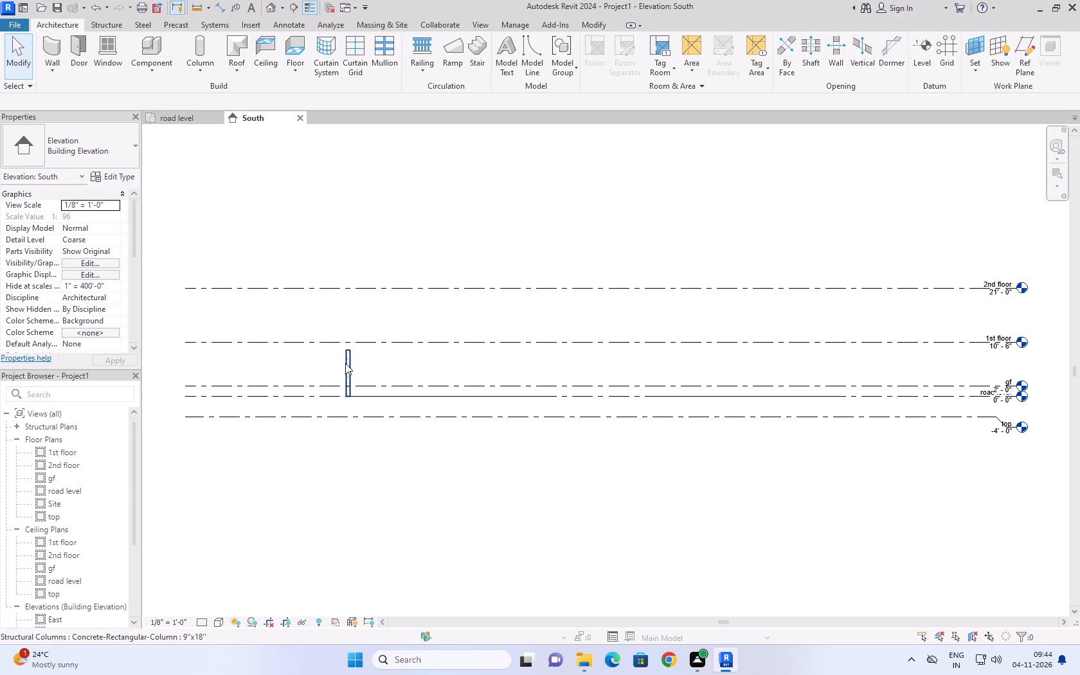
Delete the three overlapping 9"x18" concrete columns standing on road level in the South elevation.
click(345, 363)
key(Delete)
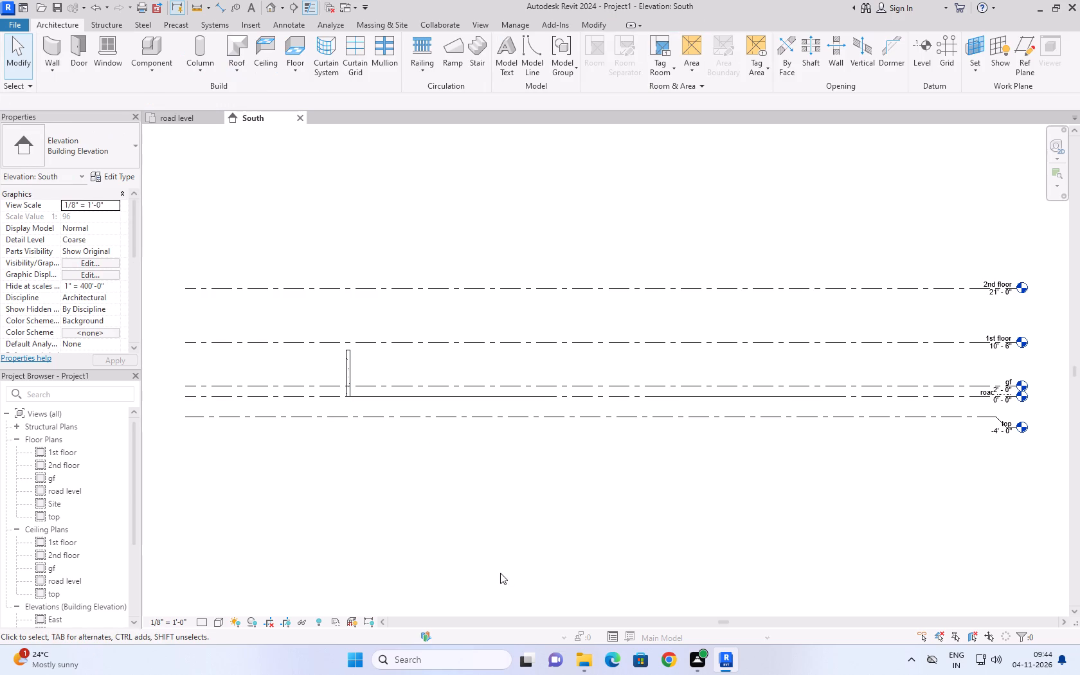
click(350, 359)
key(Delete)
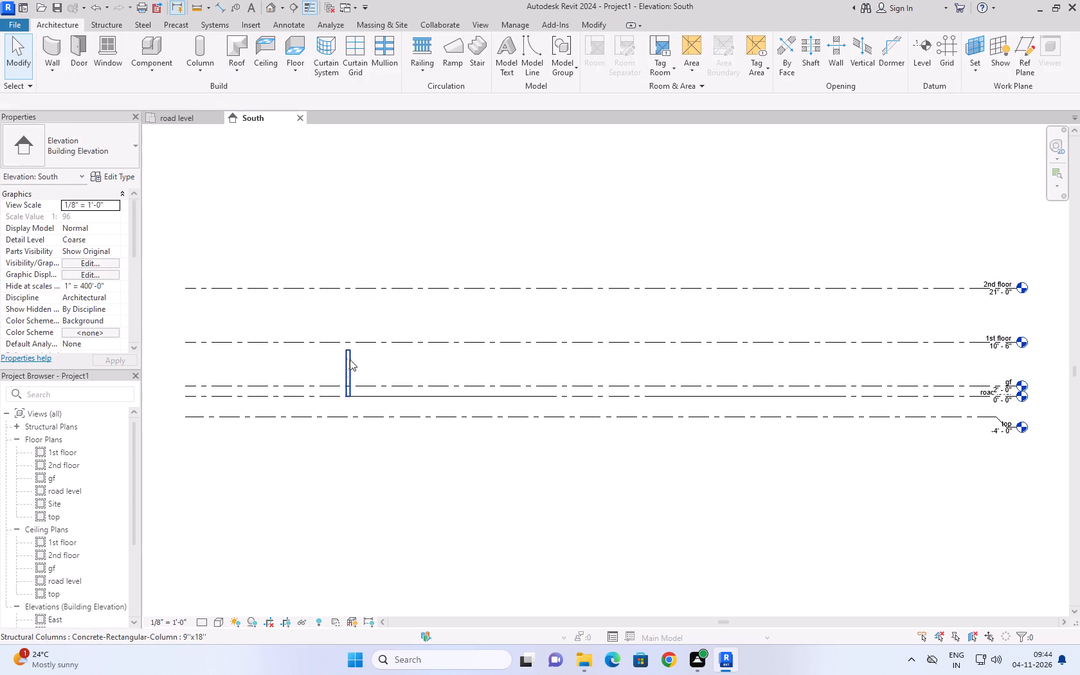
click(348, 362)
key(Delete)
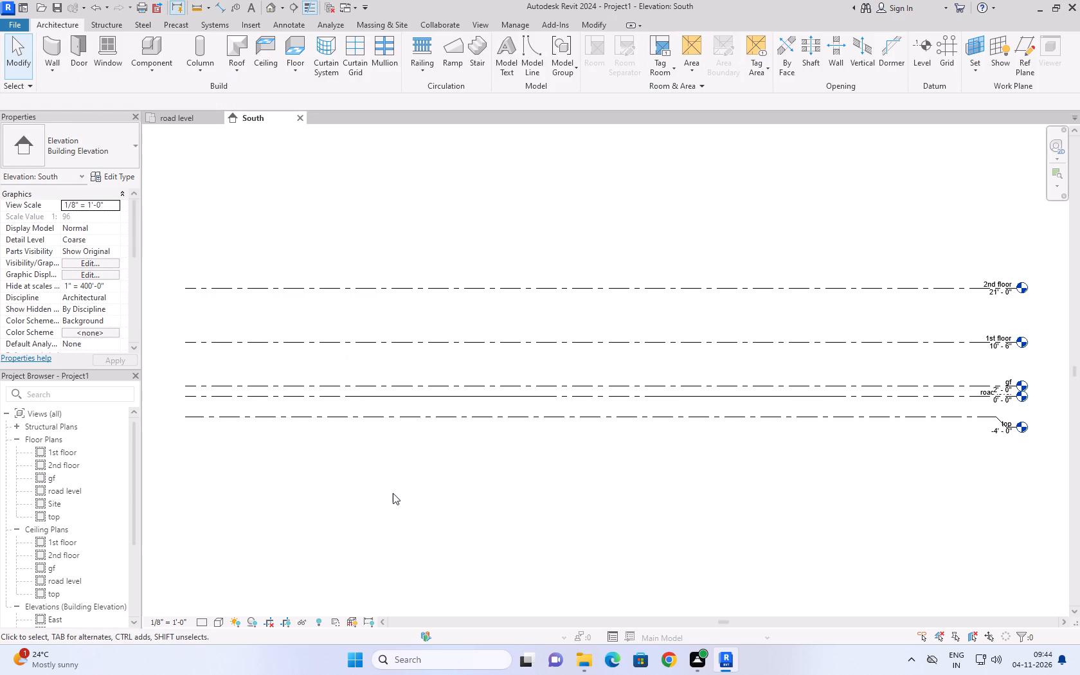
Add an elbow to the road level line so its head sits below the line, clear of gf.
scroll(1058, 386, up, 10)
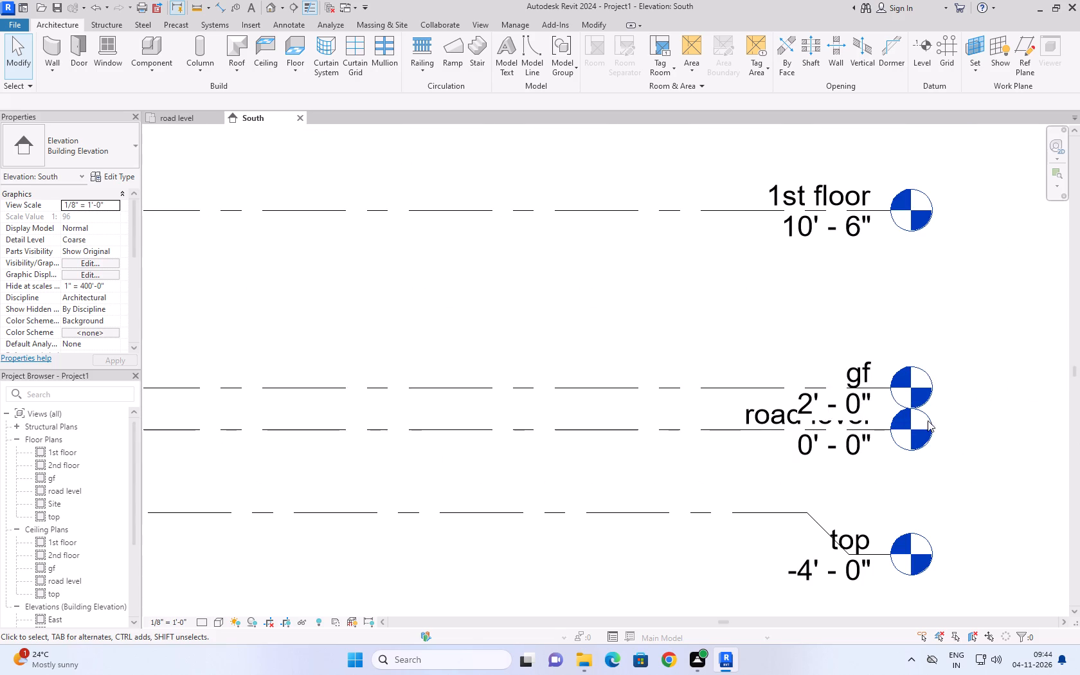
click(735, 429)
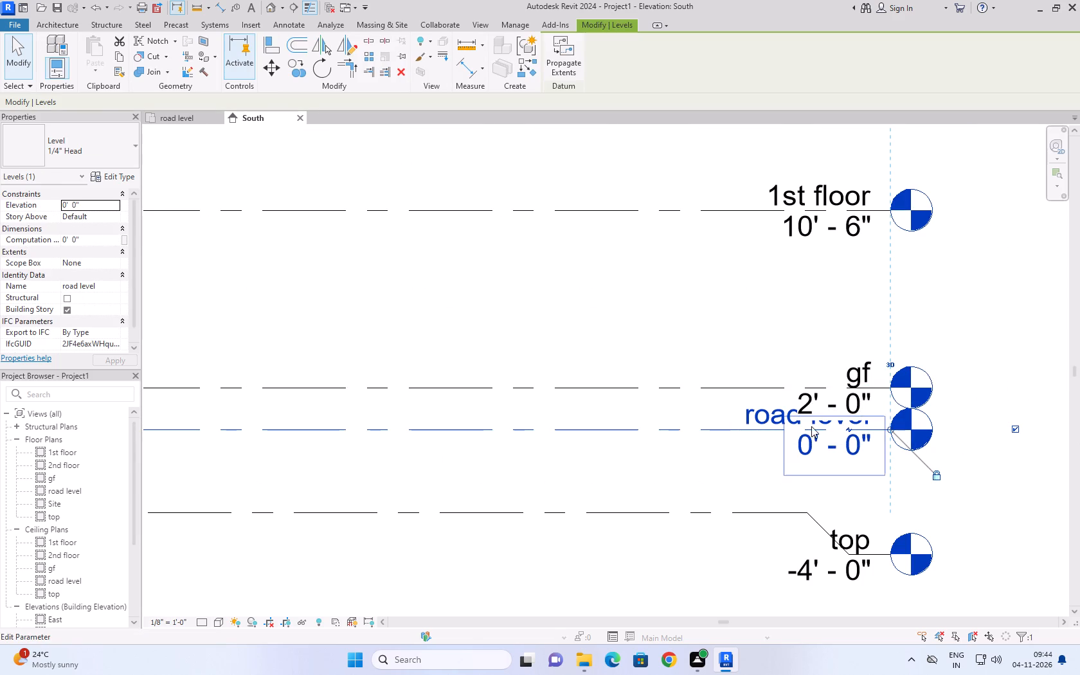
click(814, 429)
click(815, 429)
click(846, 428)
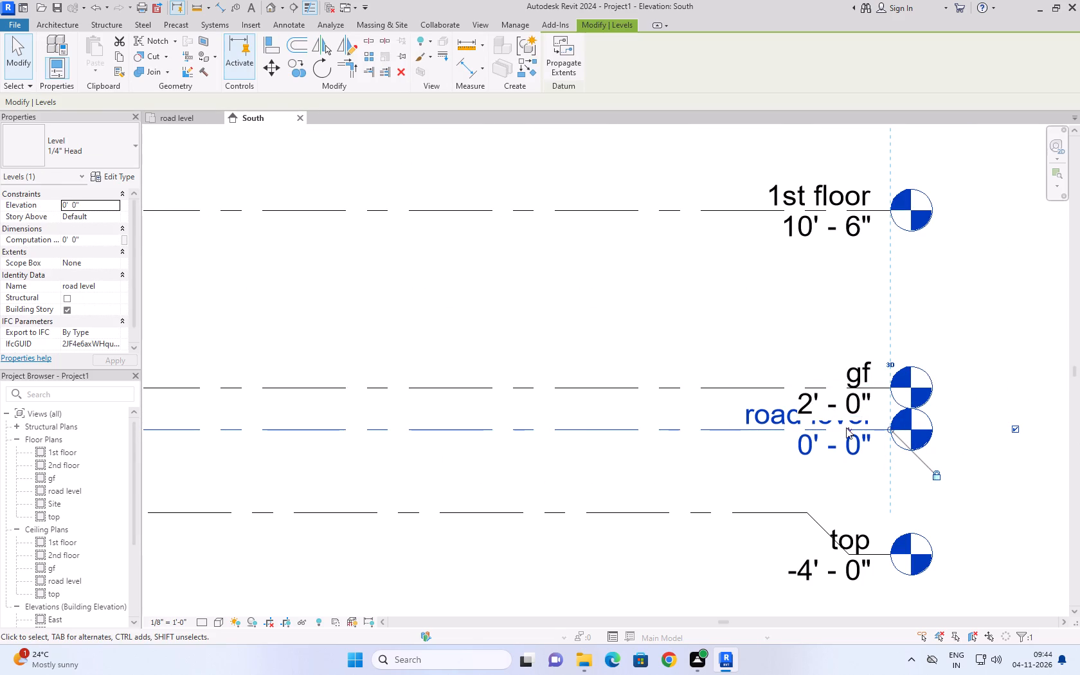
click(1023, 339)
scroll(1023, 339, down, 2)
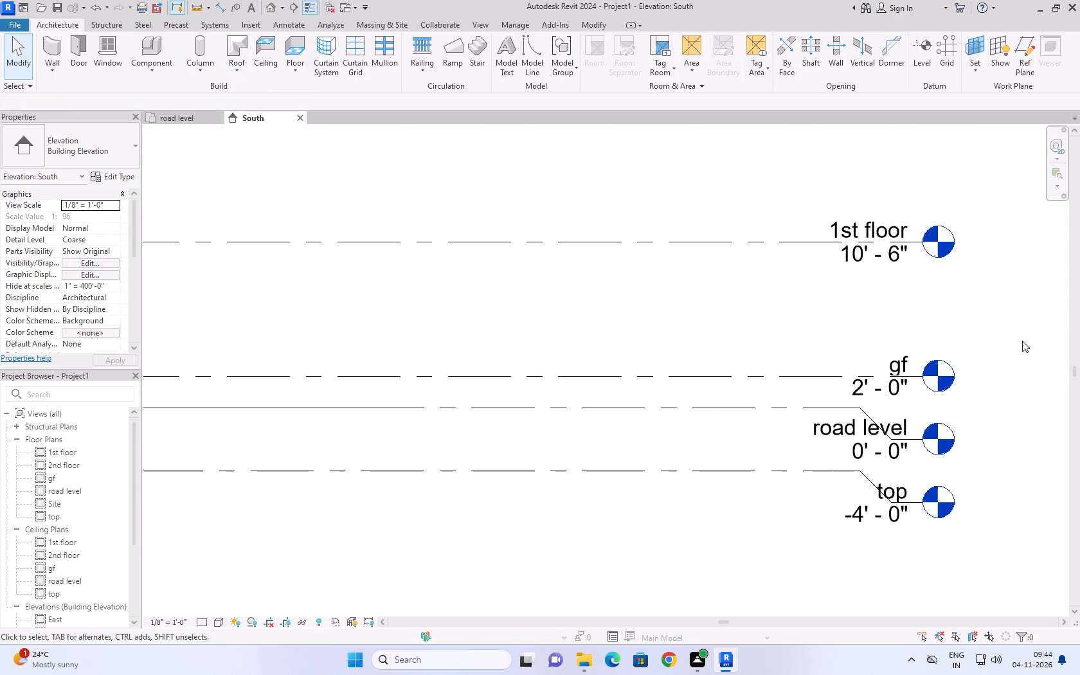
scroll(1022, 341, down, 1)
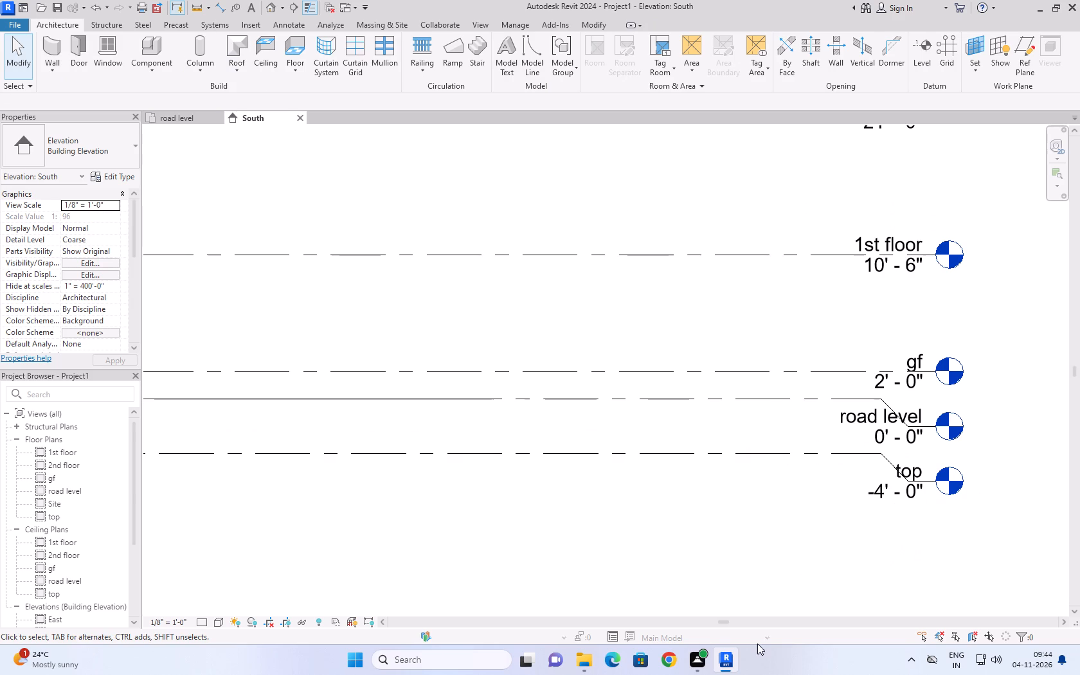
Switch to the road level floor plan.
click(191, 116)
scroll(469, 303, down, 1)
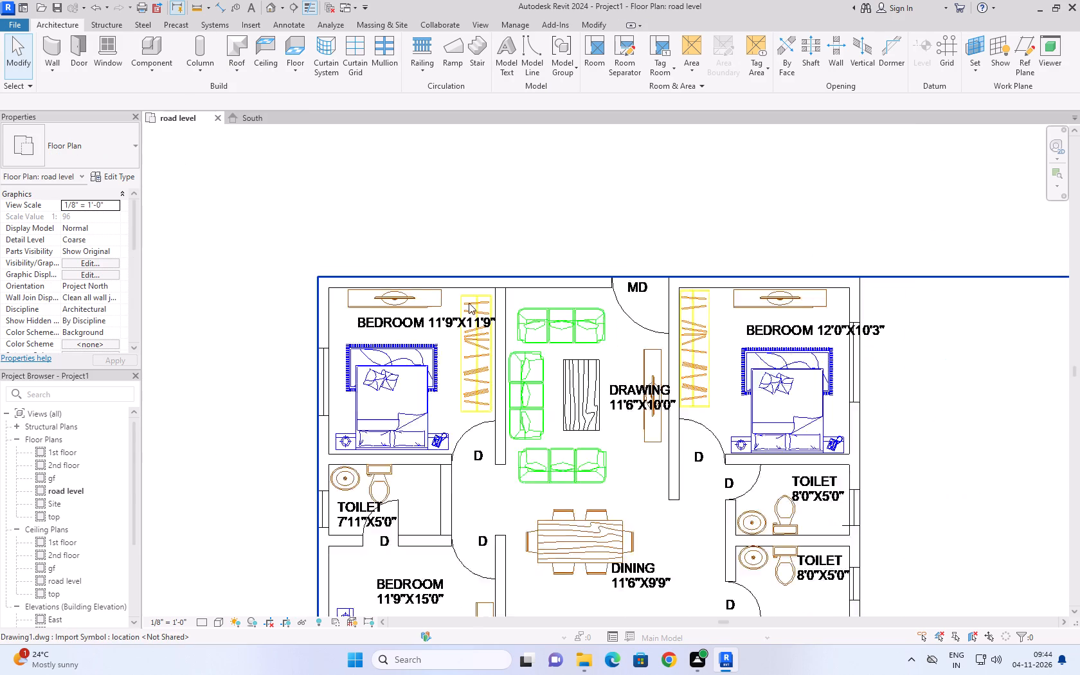
Place 9"x18" structural columns at the northwest and southwest corners of the first flat on the imported plan.
scroll(469, 303, down, 5)
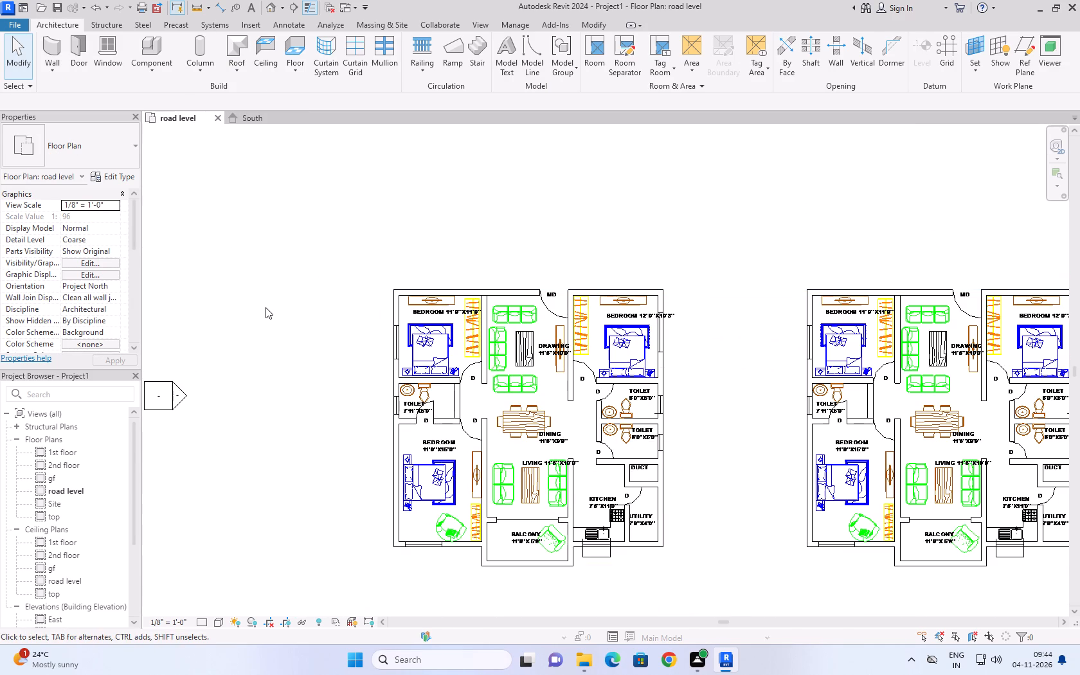
text(cl)
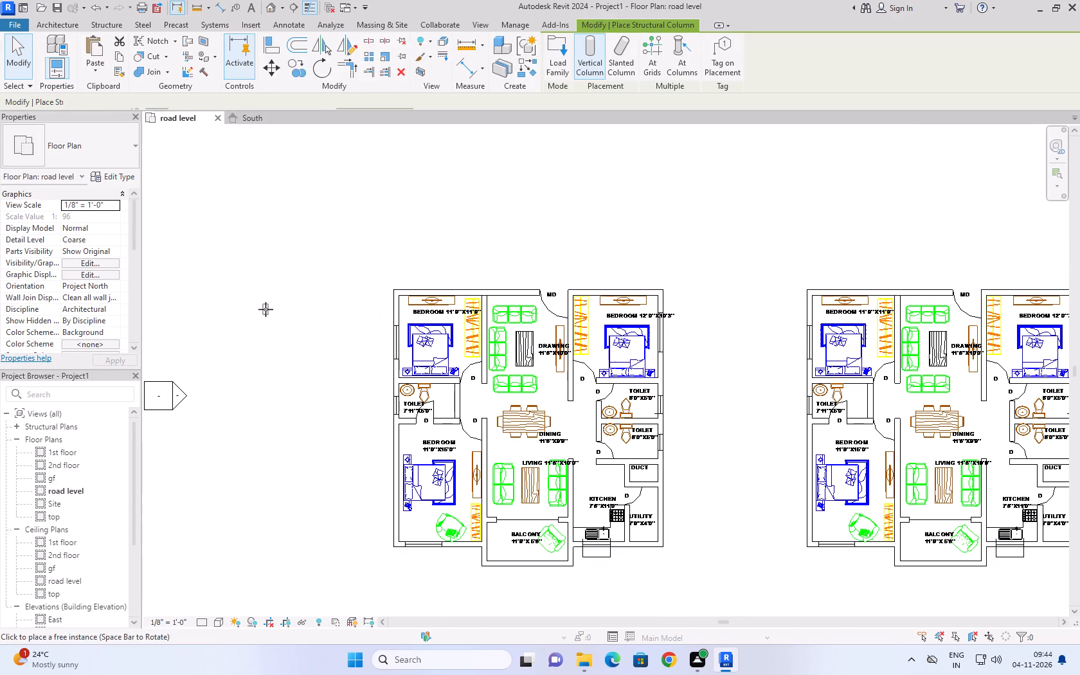
scroll(392, 285, up, 7)
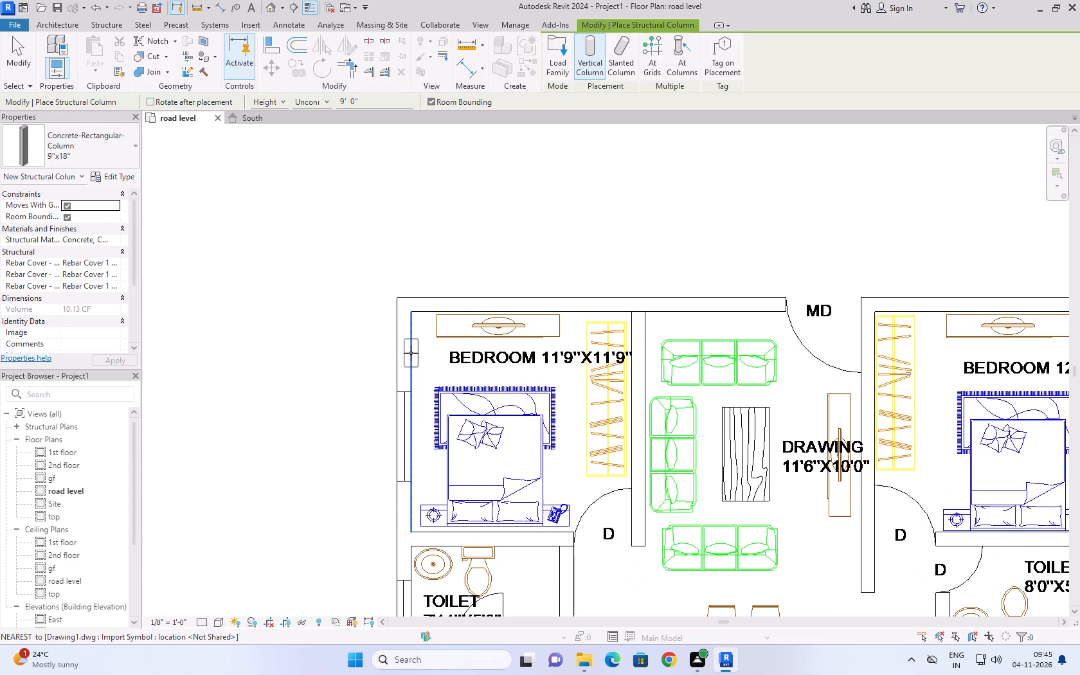
scroll(404, 314, up, 6)
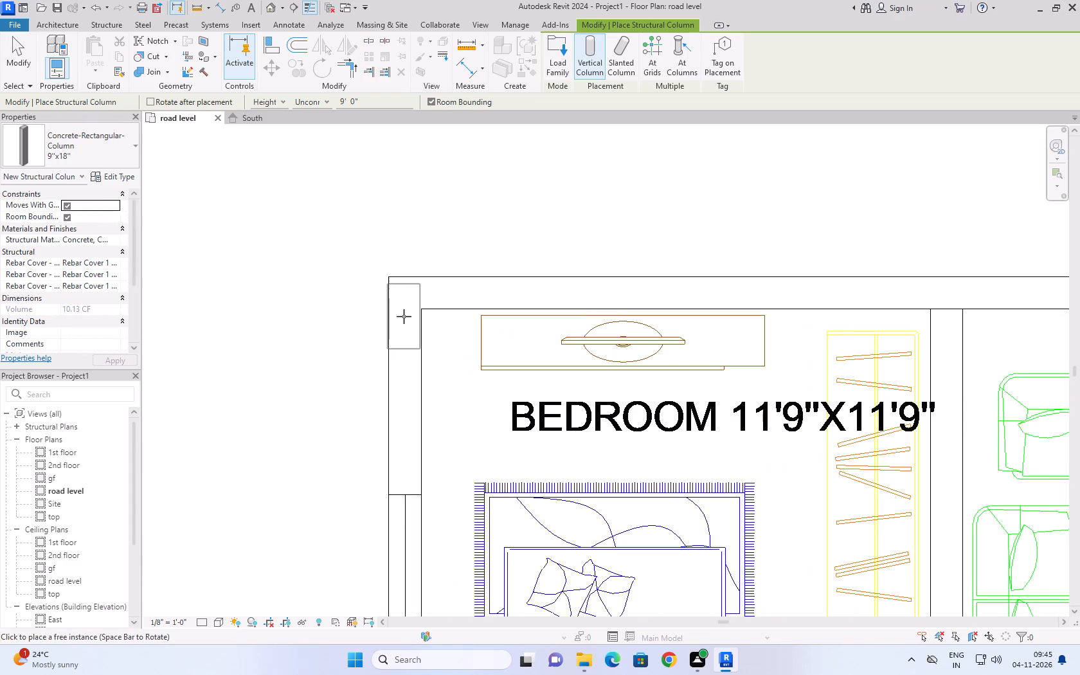
click(404, 316)
scroll(453, 245, down, 12)
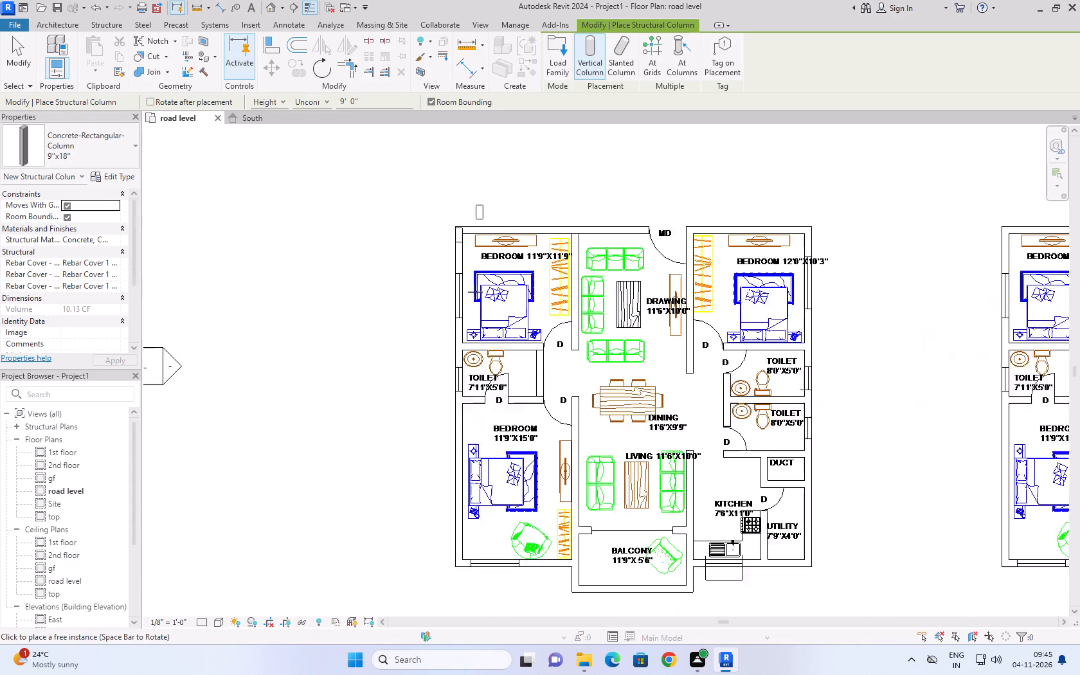
scroll(449, 352, down, 3)
scroll(491, 546, up, 6)
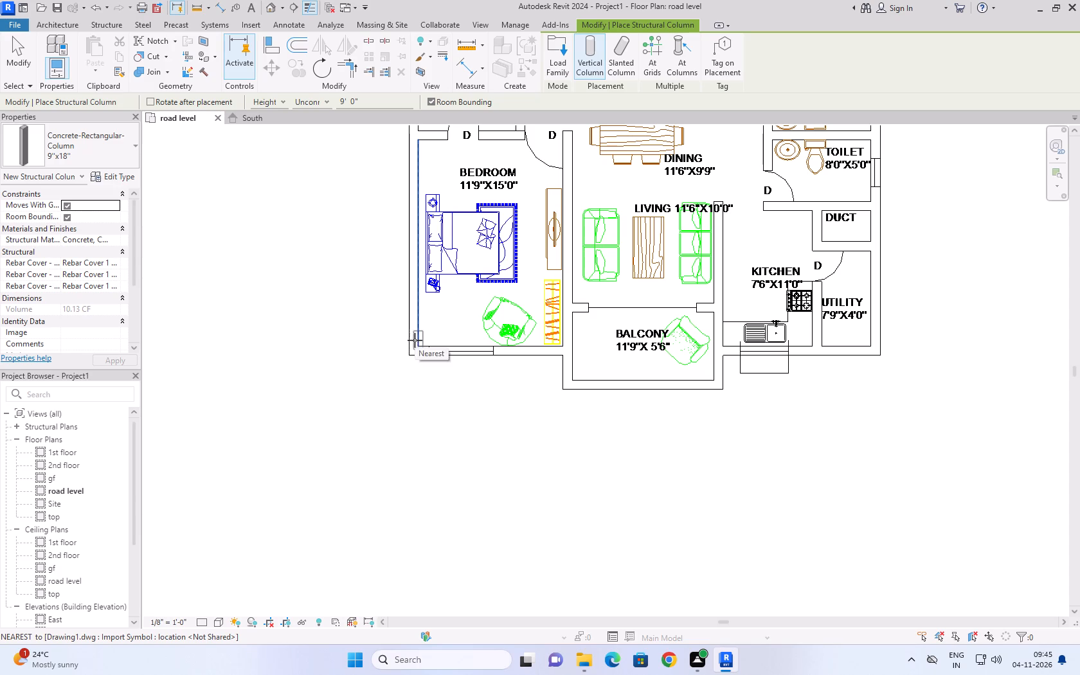
scroll(421, 347, up, 7)
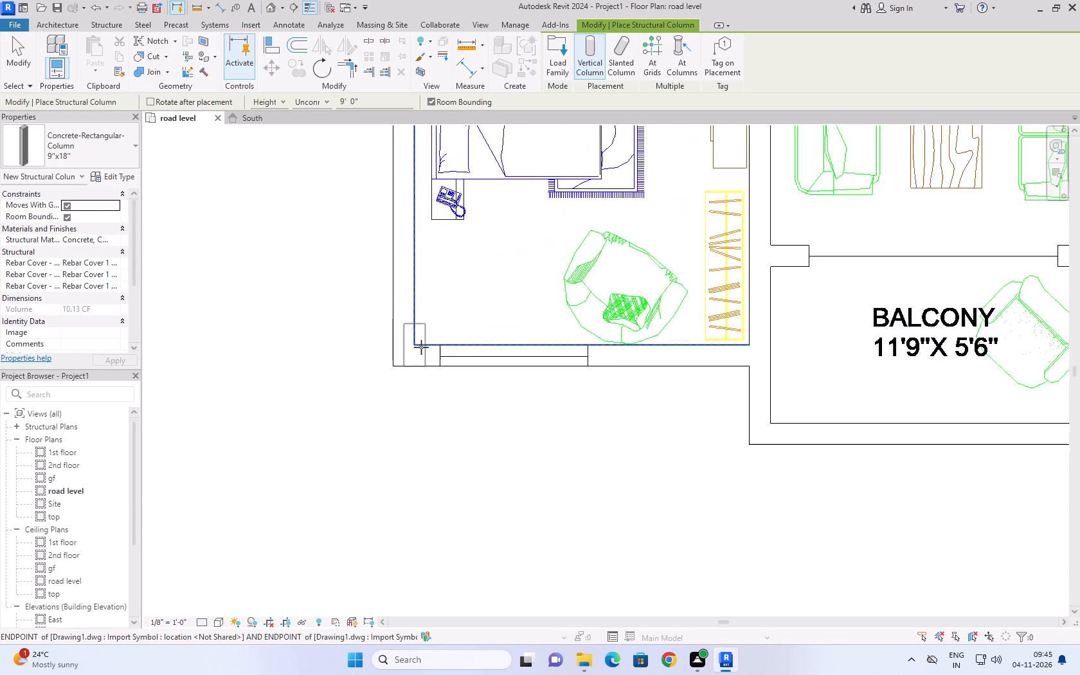
scroll(421, 347, up, 1)
click(412, 337)
Place a 9"x18" column on the west outer wall where the wall between the northwest bedroom and its toilet meets it.
scroll(449, 316, down, 3)
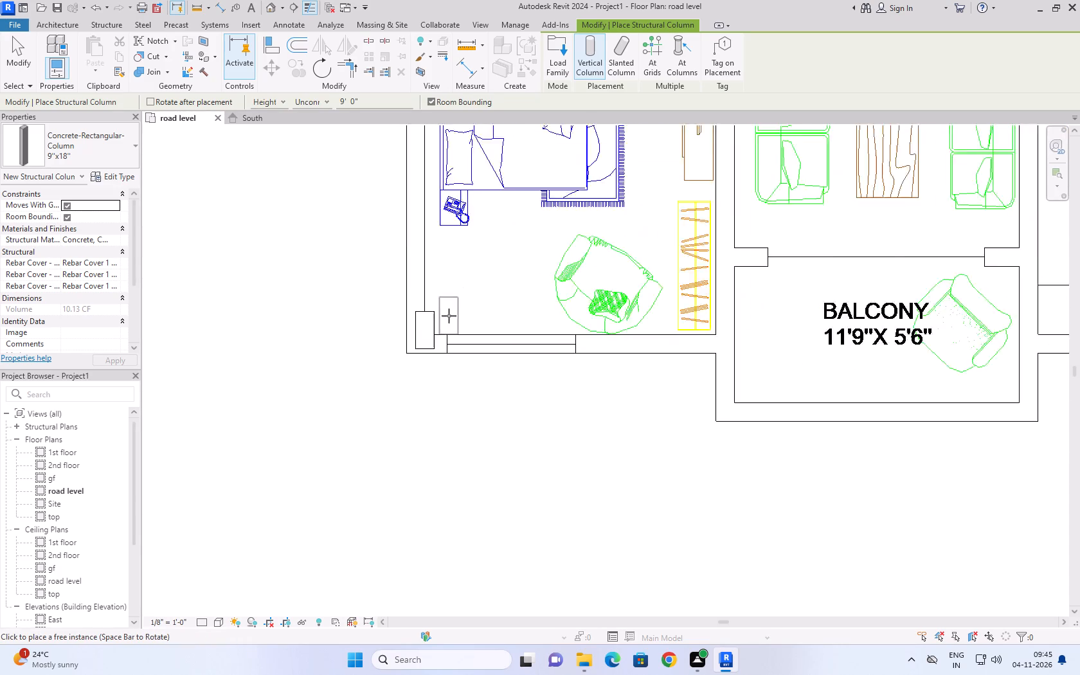
scroll(449, 316, down, 16)
scroll(442, 247, up, 5)
scroll(475, 369, up, 4)
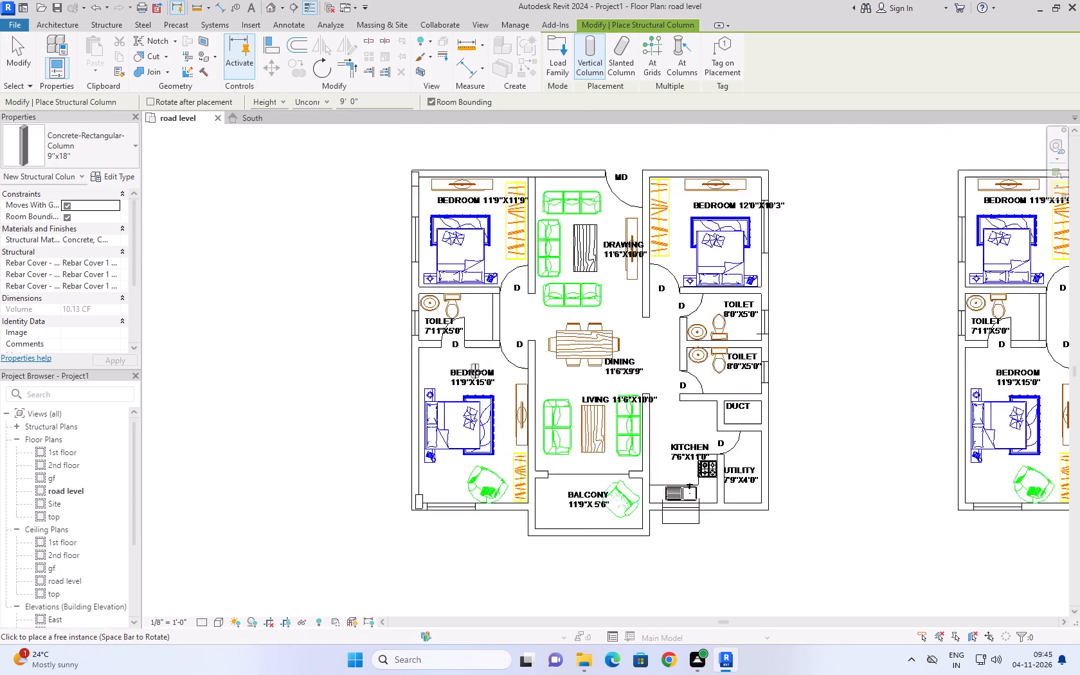
scroll(475, 371, up, 2)
scroll(411, 258, up, 5)
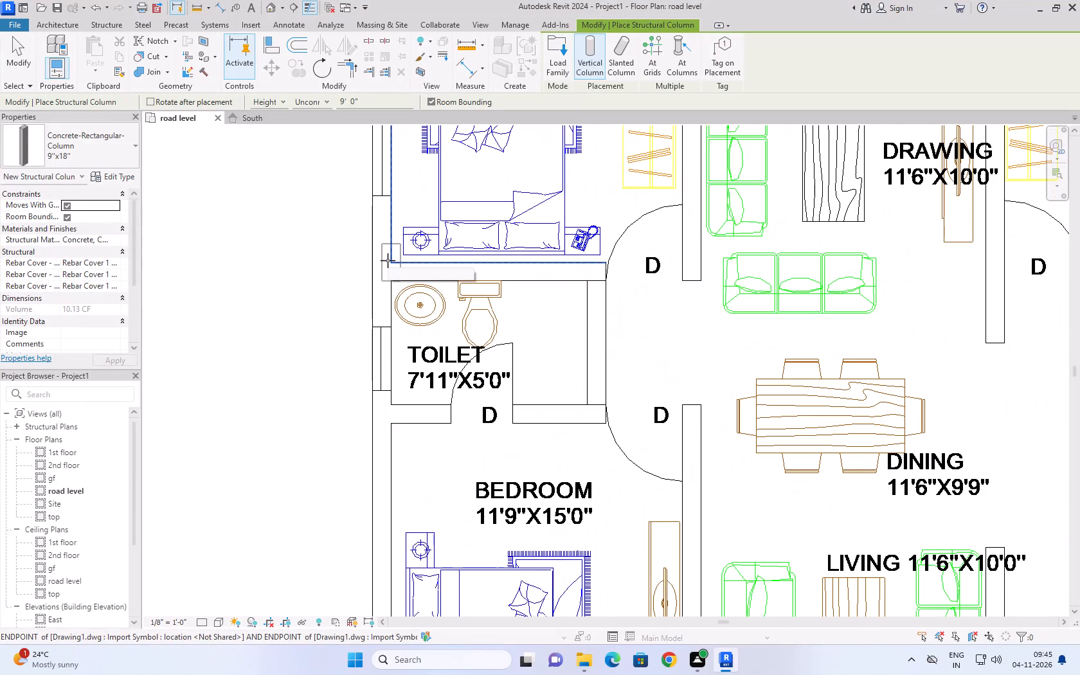
scroll(388, 260, up, 3)
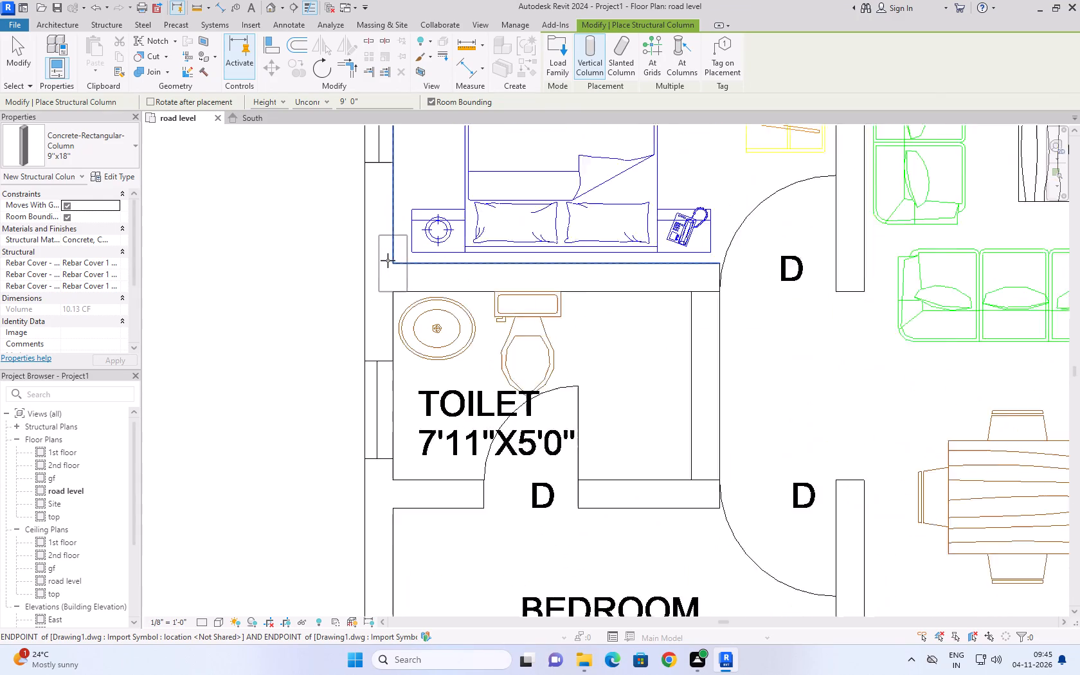
scroll(388, 260, up, 1)
click(384, 262)
Place two 9"x18" columns at the north and south ends of the wall between the 11'9"x11'9" bedroom and the drawing room.
scroll(309, 269, down, 3)
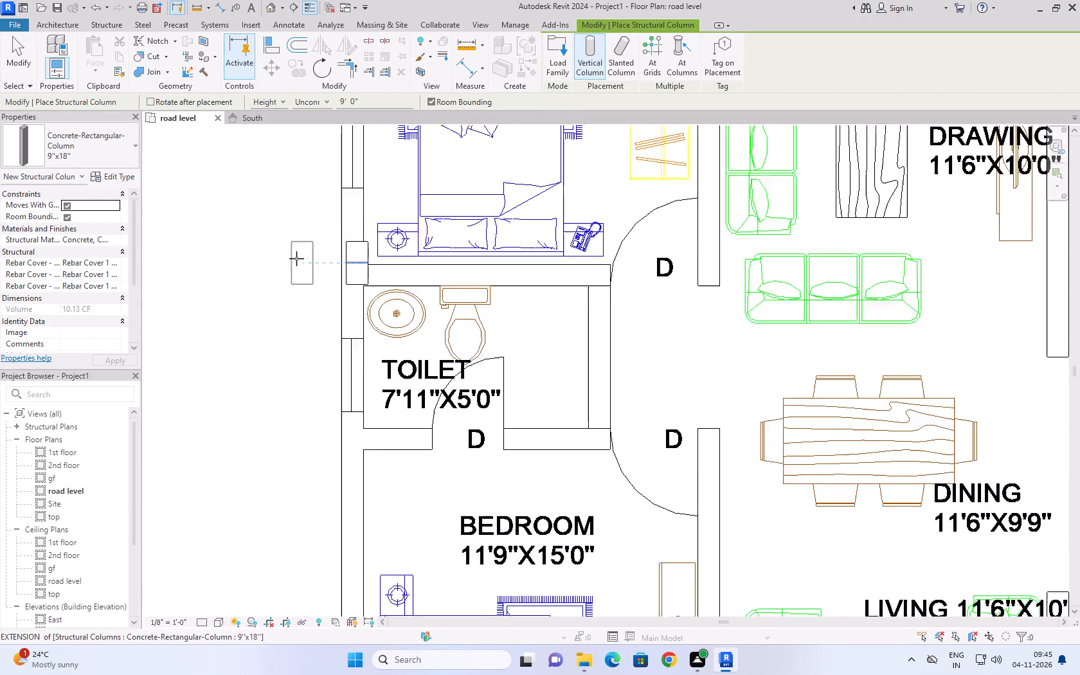
scroll(296, 258, down, 8)
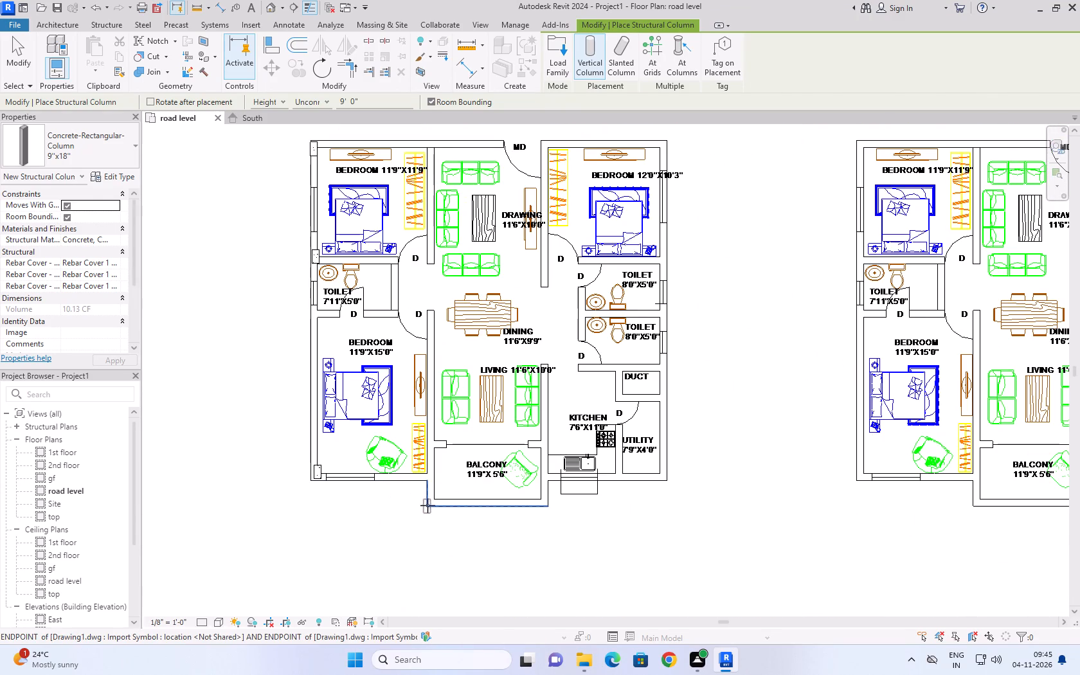
scroll(435, 502, down, 2)
scroll(430, 231, up, 4)
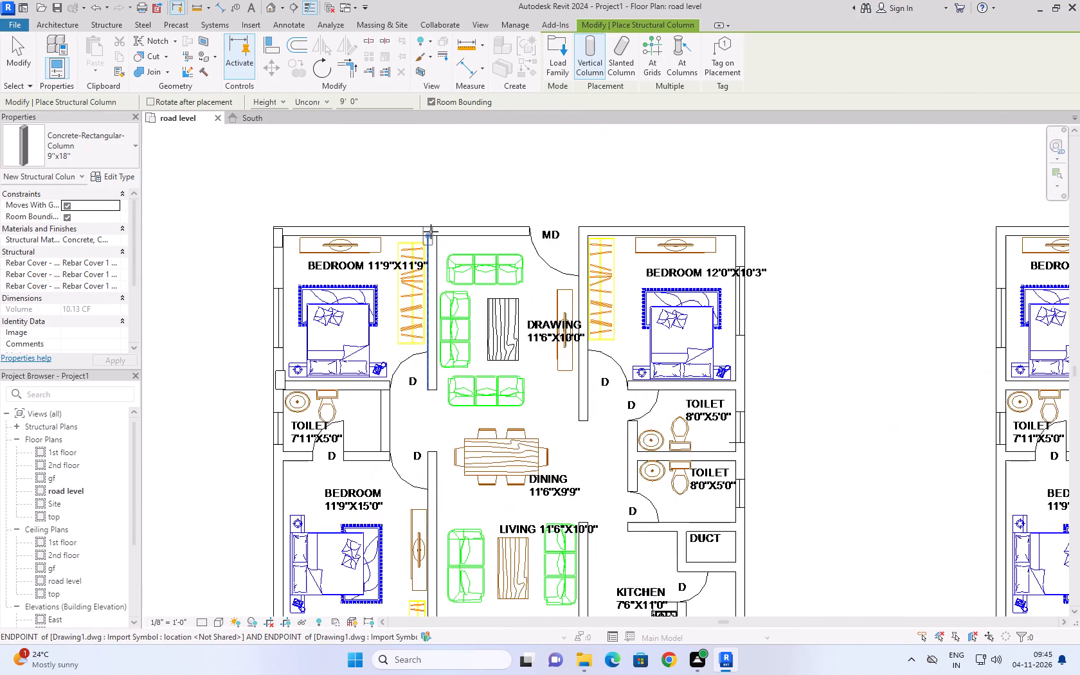
scroll(431, 231, up, 2)
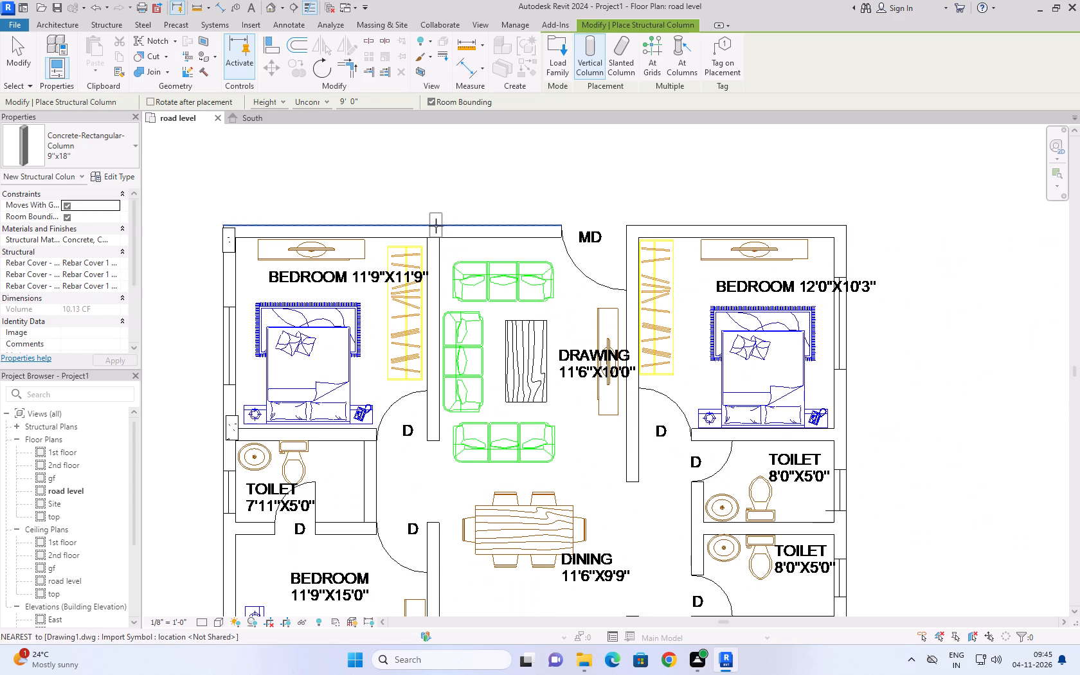
click(436, 226)
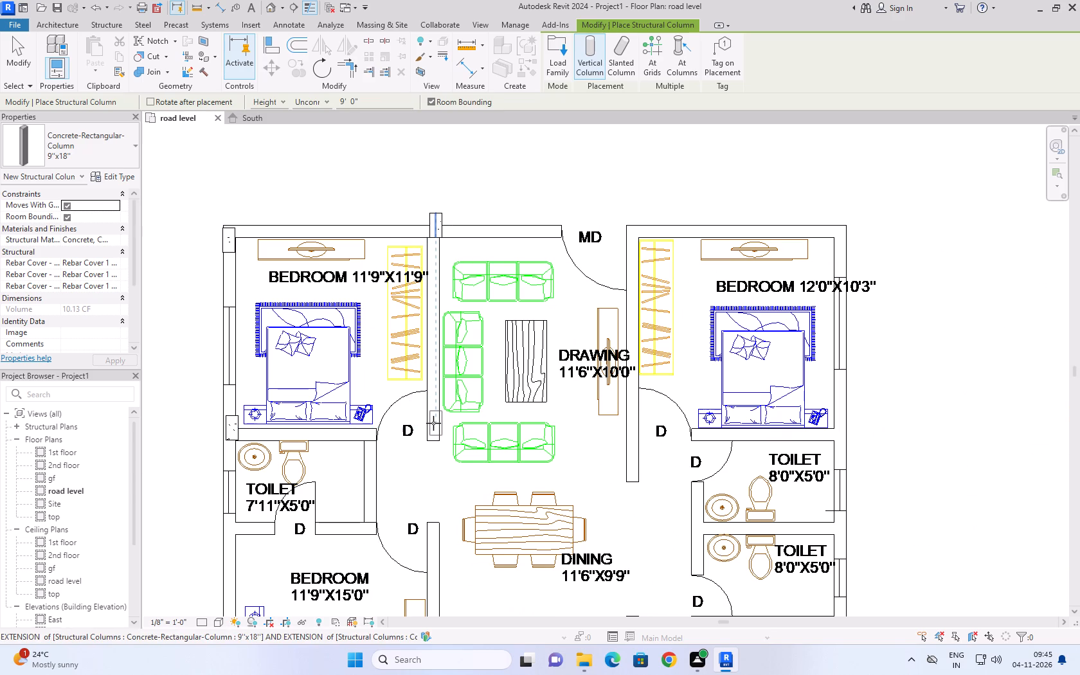
click(433, 423)
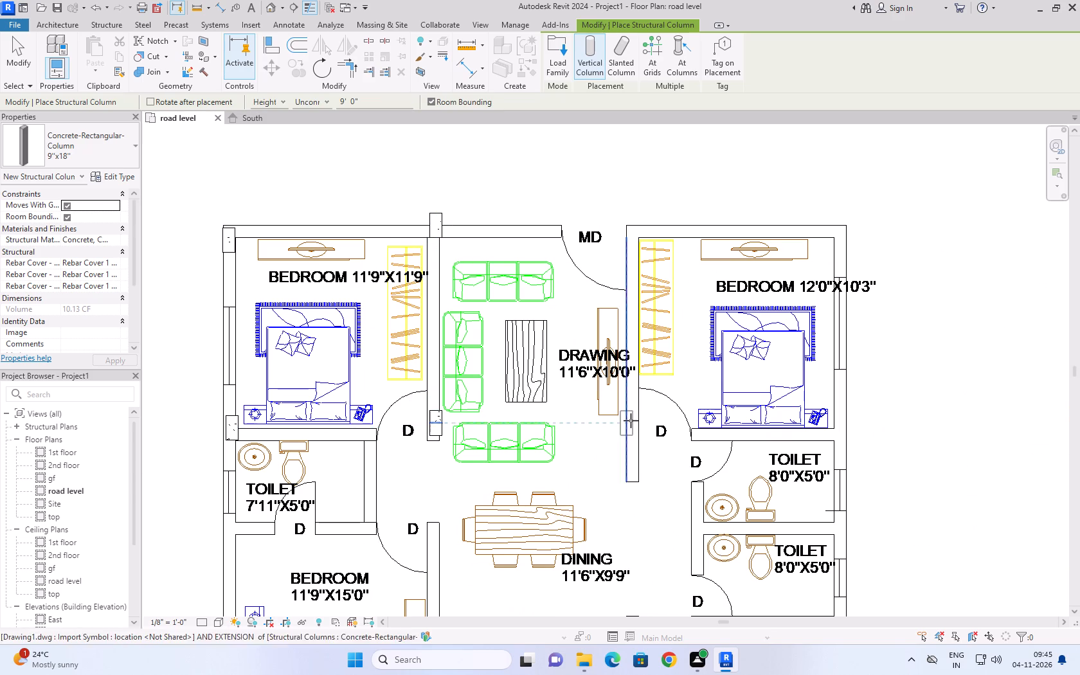
Place four 9"x18" columns around the 12'0"x10'3" bedroom: two on the drawing room wall and two on the east outer wall.
scroll(638, 415, down, 3)
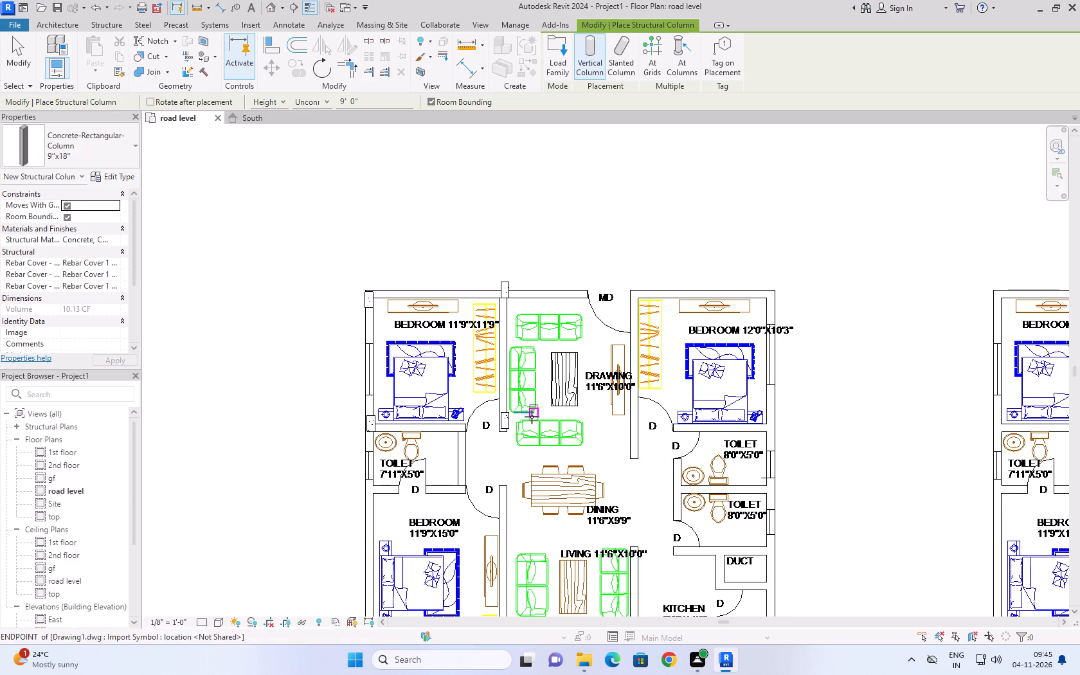
click(637, 419)
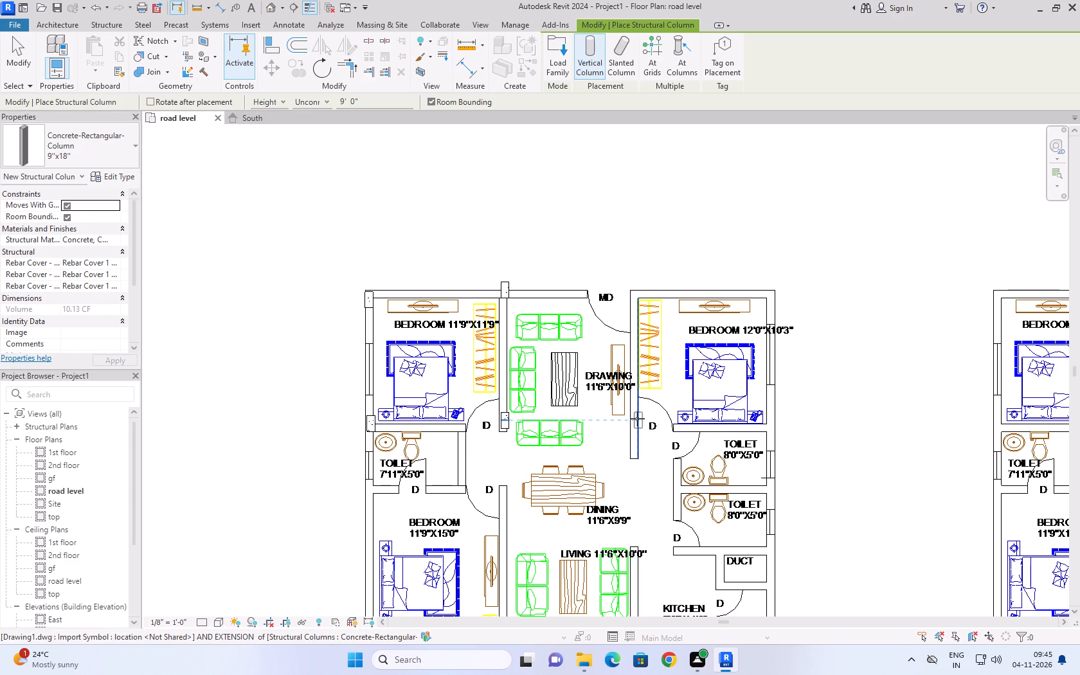
click(775, 418)
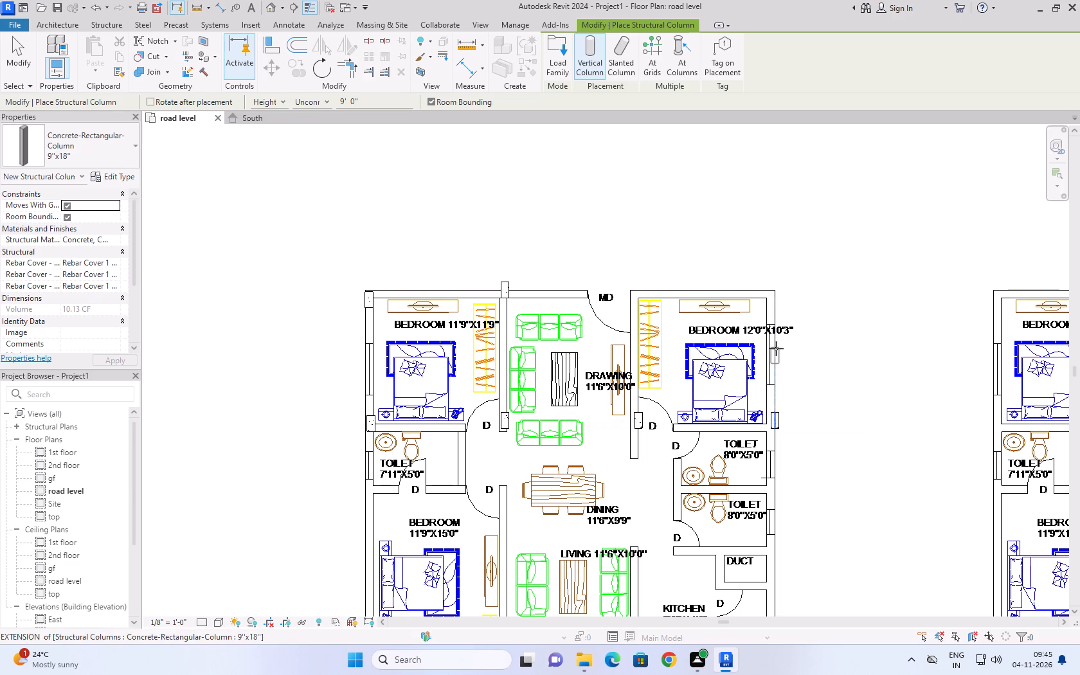
click(771, 300)
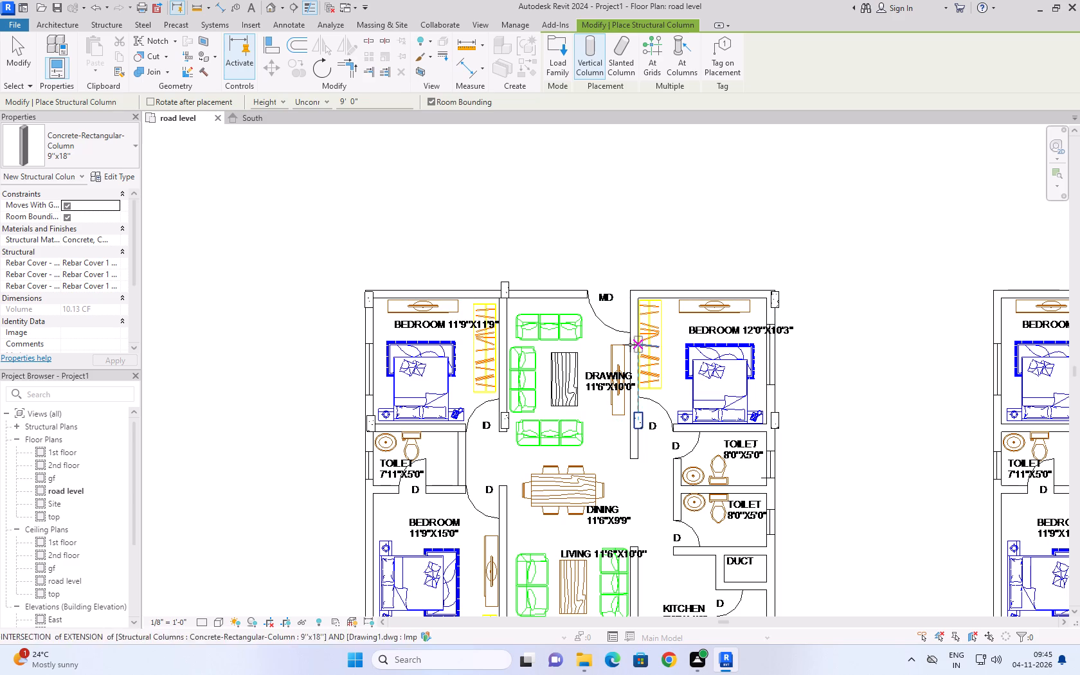
click(634, 296)
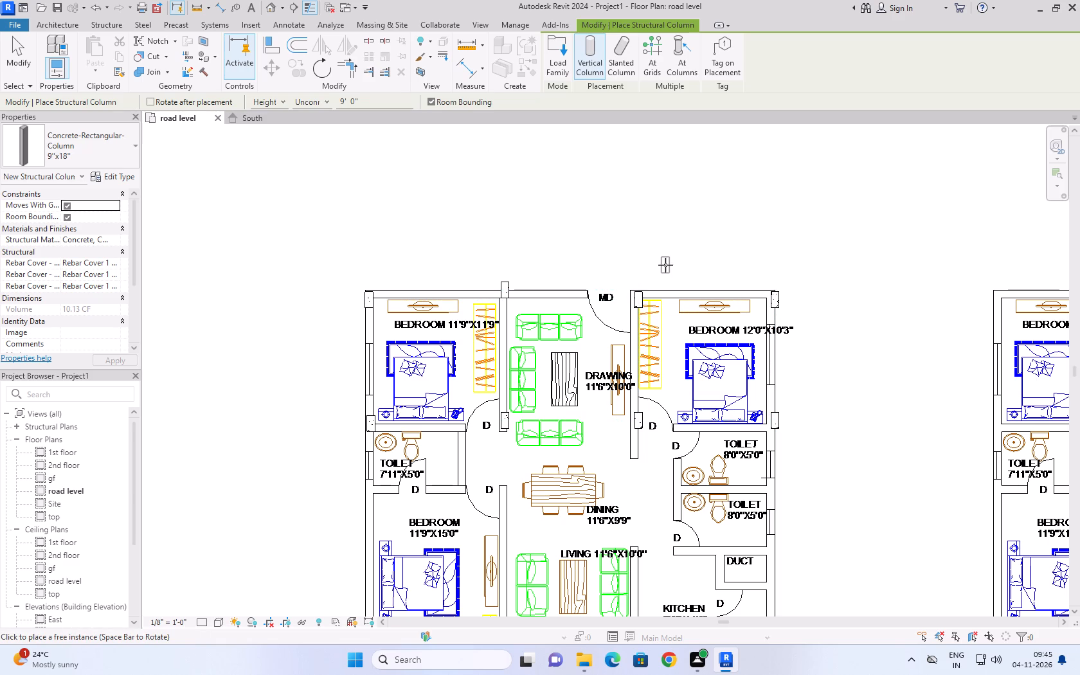
Place a row of three 9"x18" columns level with the lower toilet: on the east outer wall, bedroom-living wall and west outer wall.
scroll(731, 381, down, 3)
scroll(752, 505, down, 1)
scroll(752, 505, up, 2)
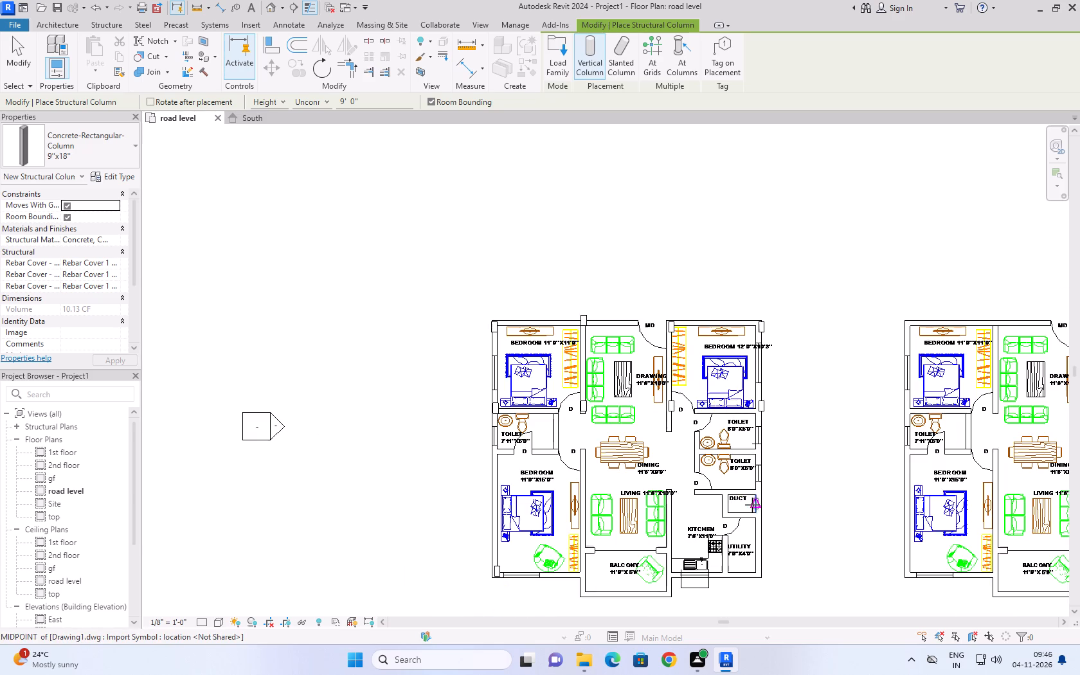
scroll(752, 505, up, 1)
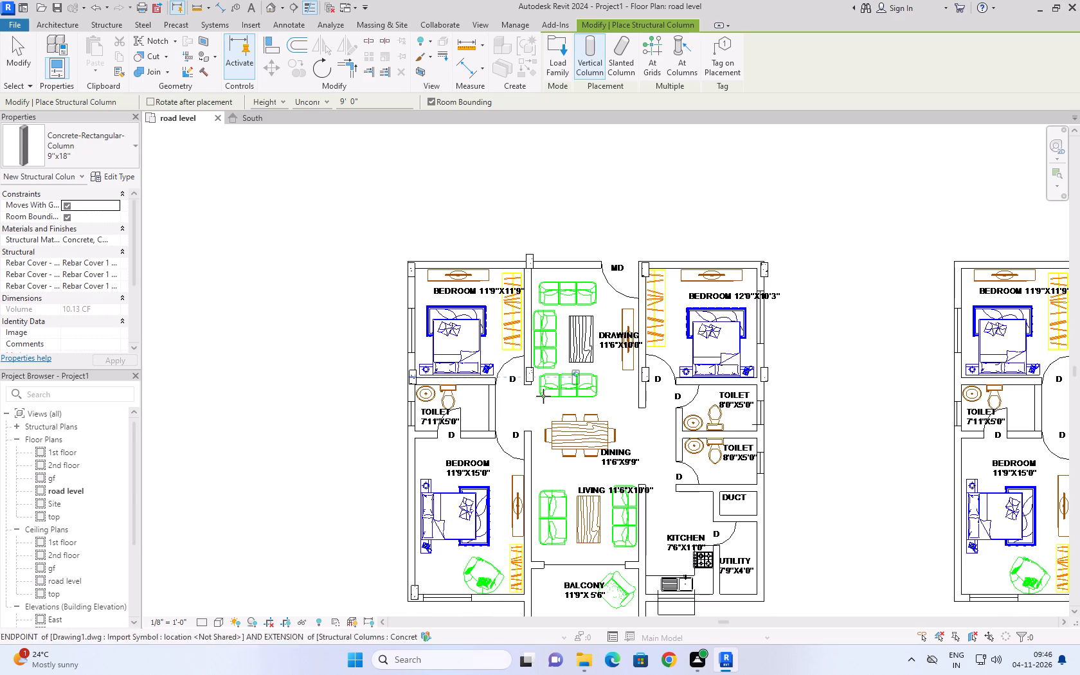
scroll(600, 397, down, 2)
scroll(478, 593, up, 2)
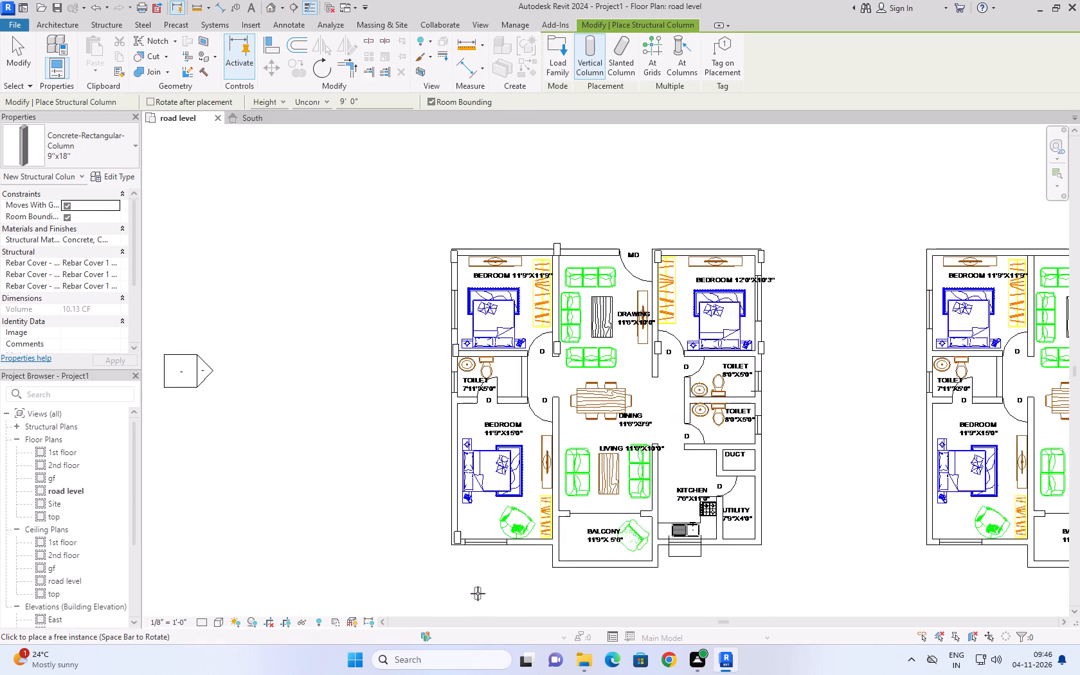
scroll(478, 593, up, 2)
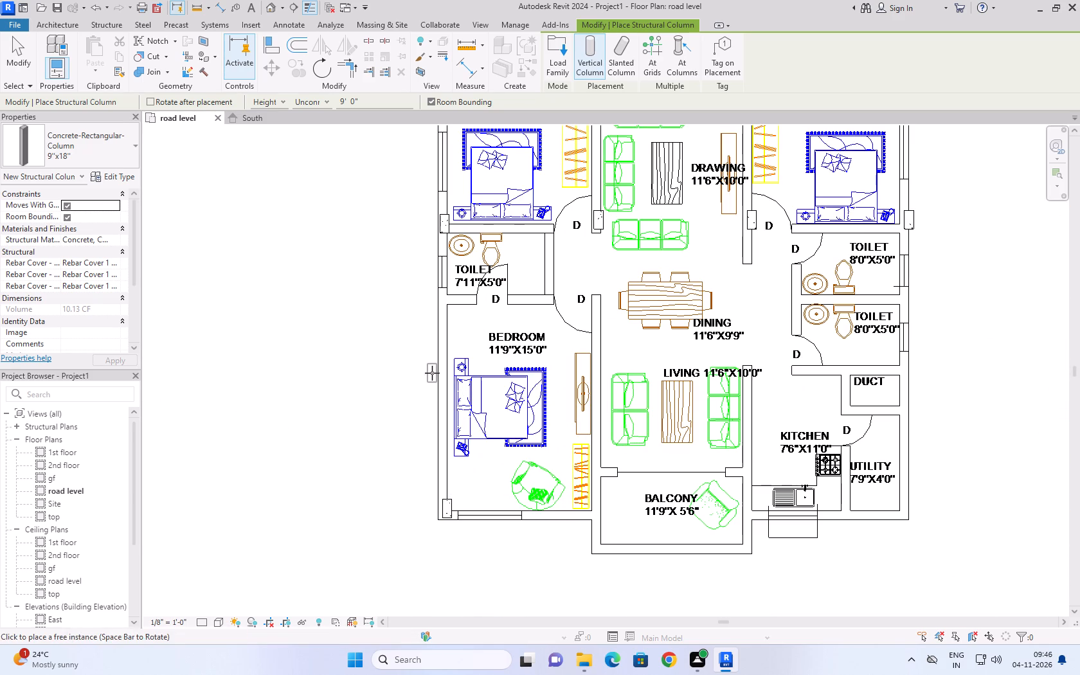
click(905, 362)
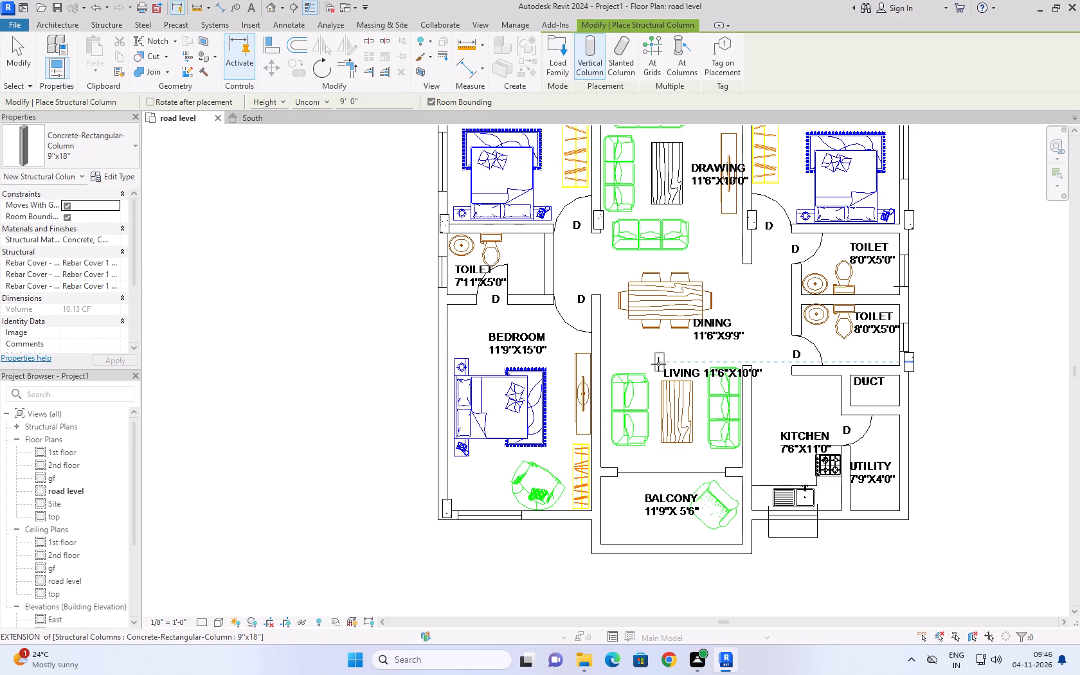
click(597, 364)
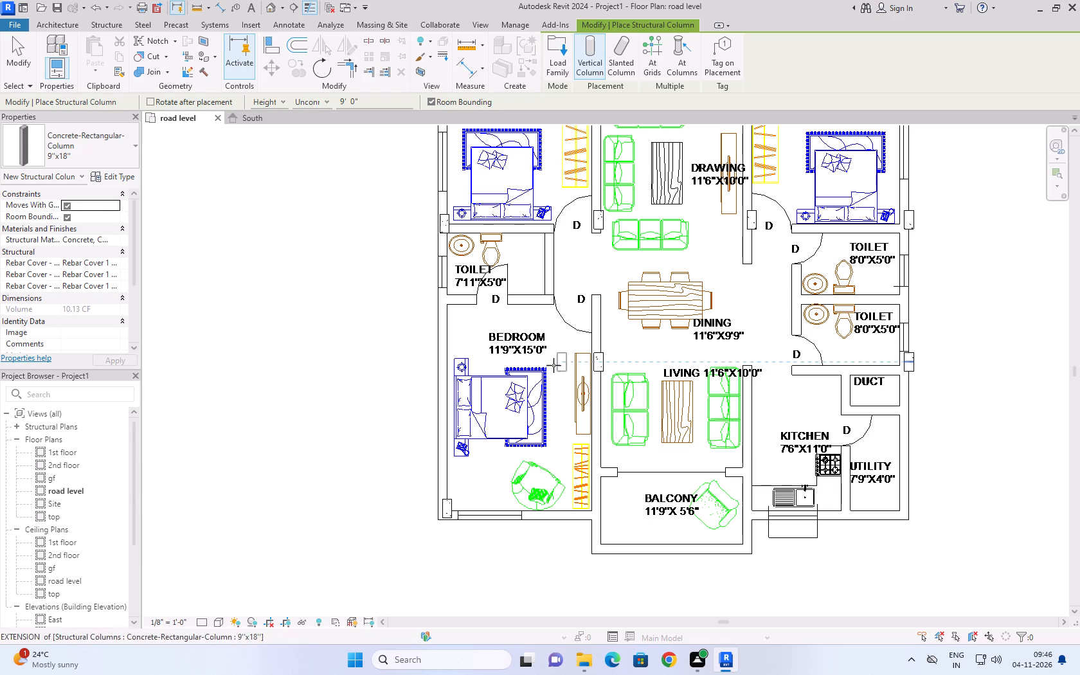
click(437, 363)
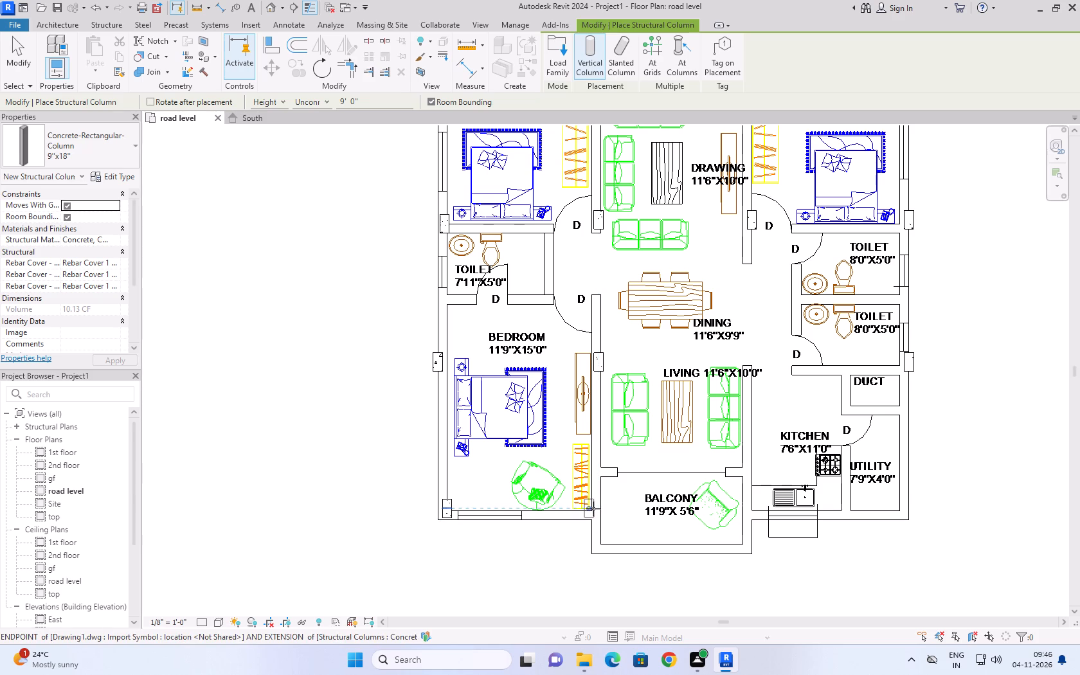
Place 9"x18" columns at both sides of the balcony, the utility's southeast corner and the north end of the living-kitchen wall.
click(595, 509)
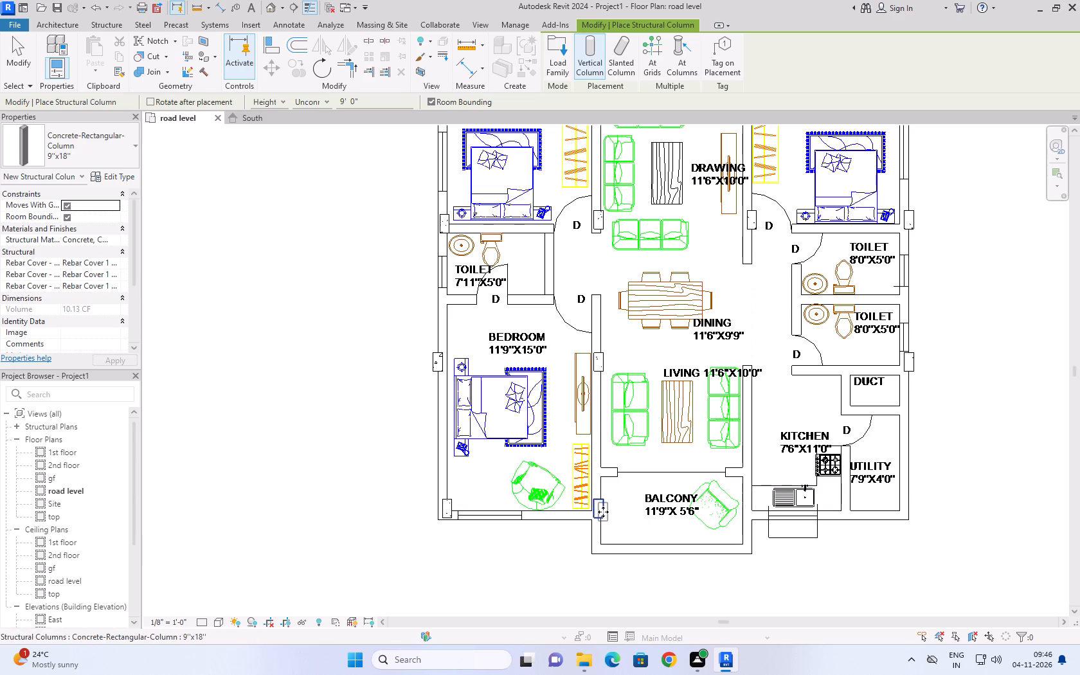
click(754, 509)
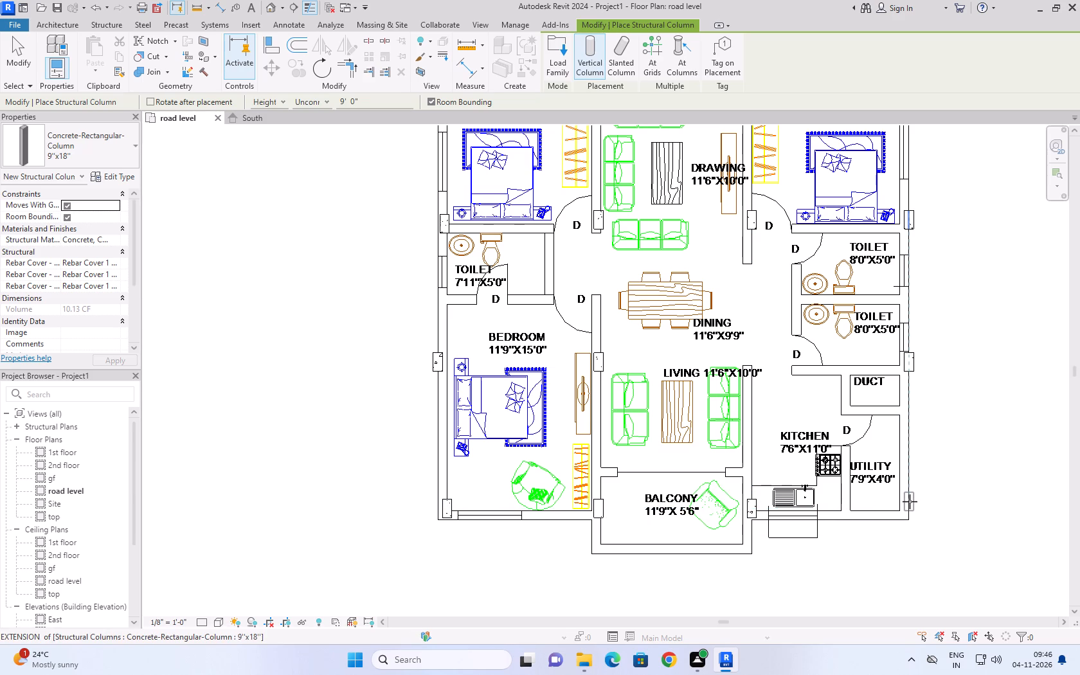
click(901, 505)
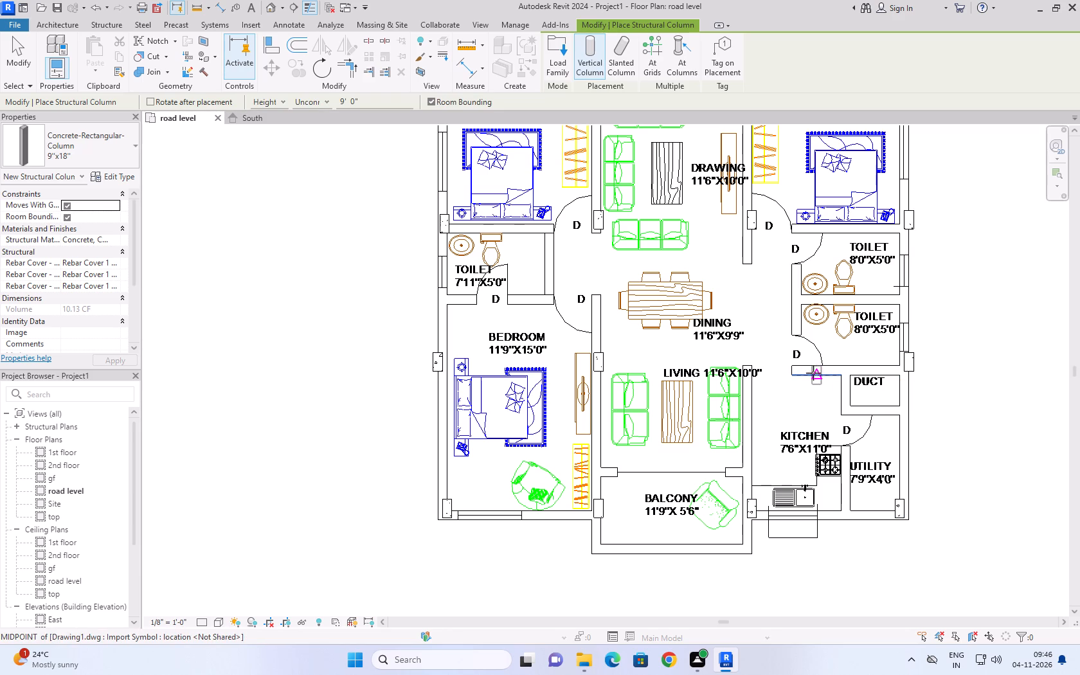
click(749, 375)
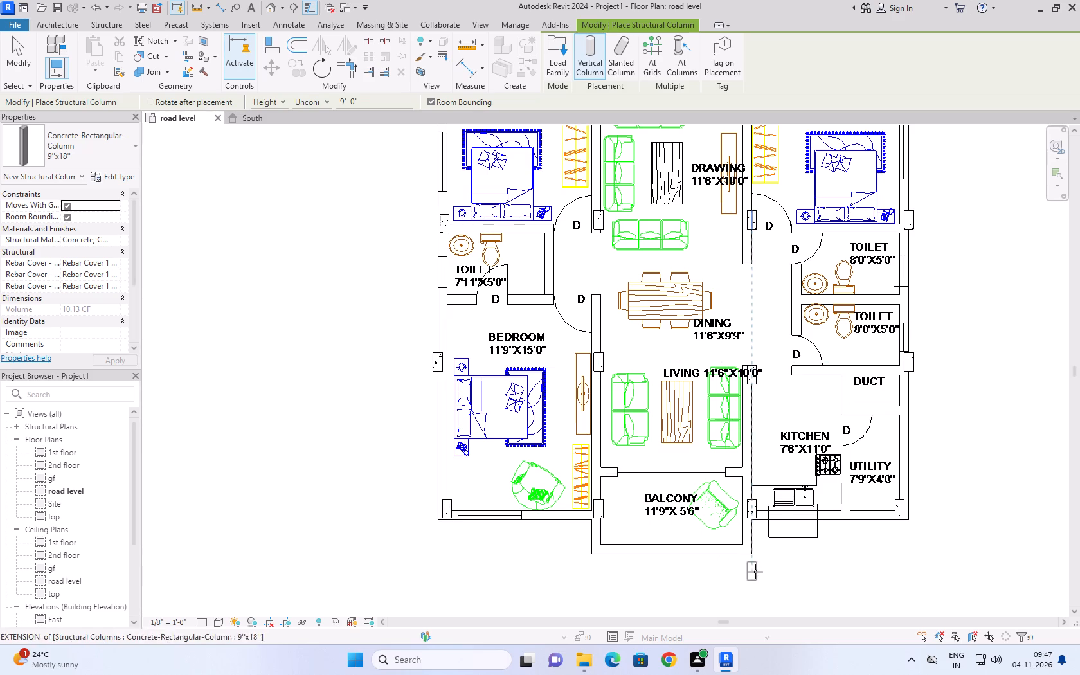
click(19, 52)
Start the Align command for lining up the columns around the 11'9"x15'0" bedroom with the plan's wall lines.
scroll(376, 465, down, 1)
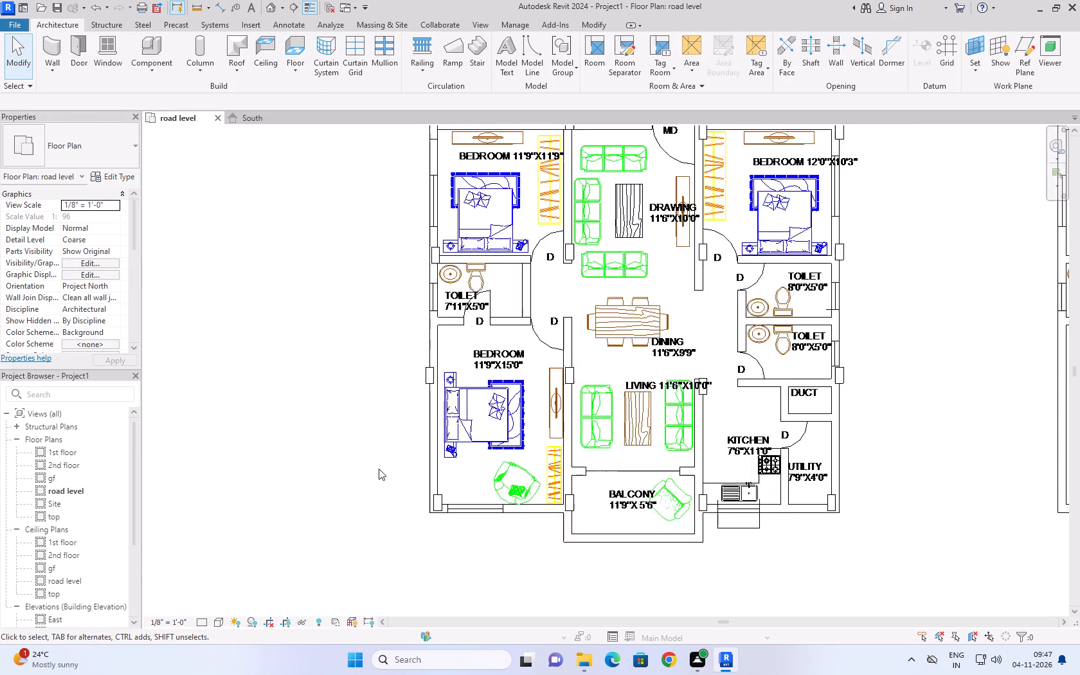
scroll(379, 469, down, 2)
scroll(435, 541, up, 7)
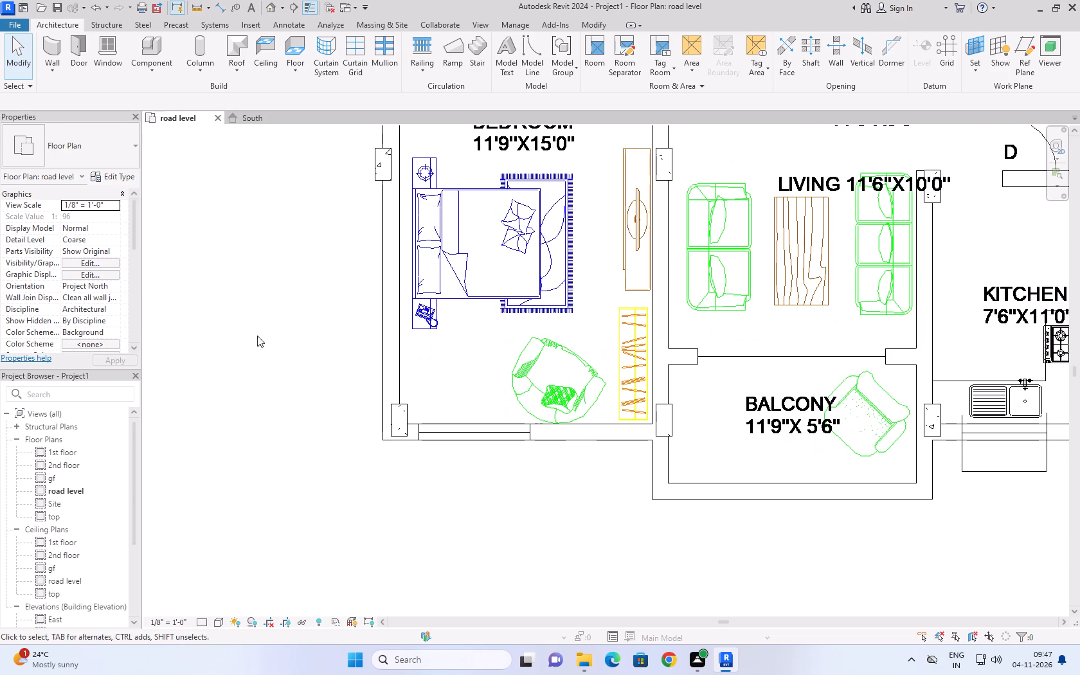
text(al)
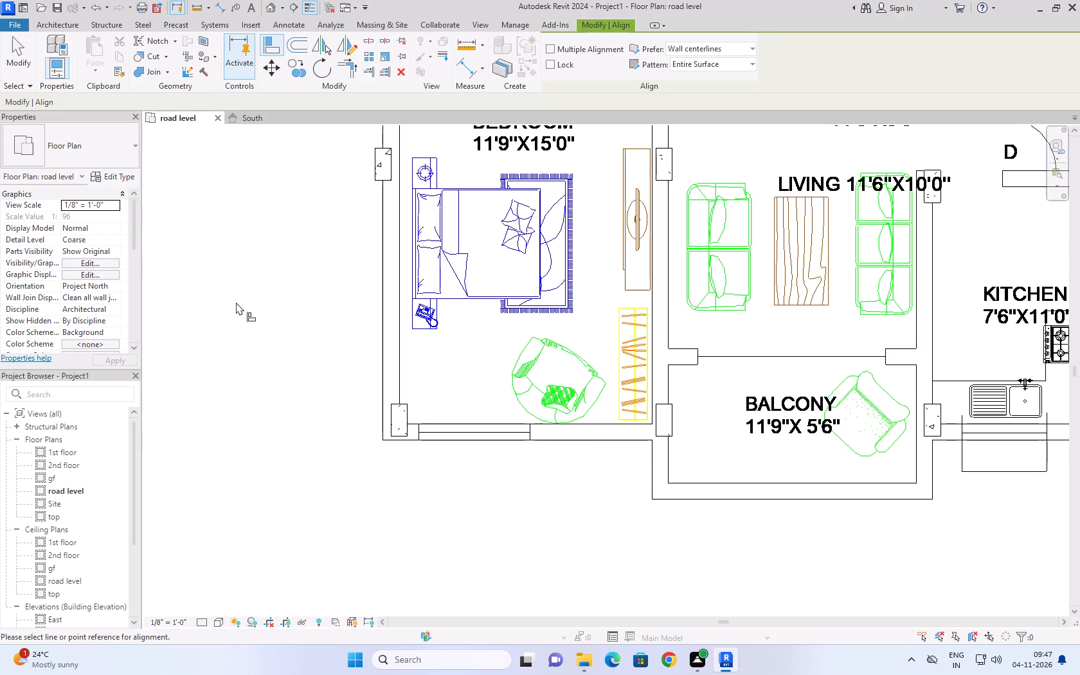
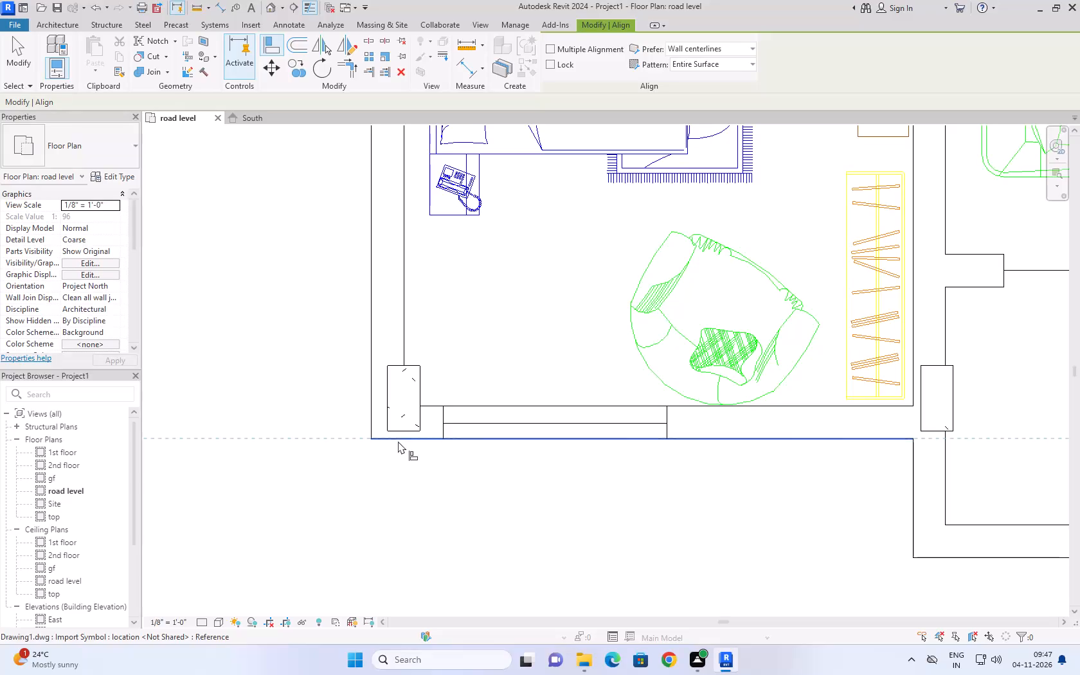
Align the column at the 11'9"x15'0" bedroom's southwest corner to the south and west outer wall lines.
click(402, 429)
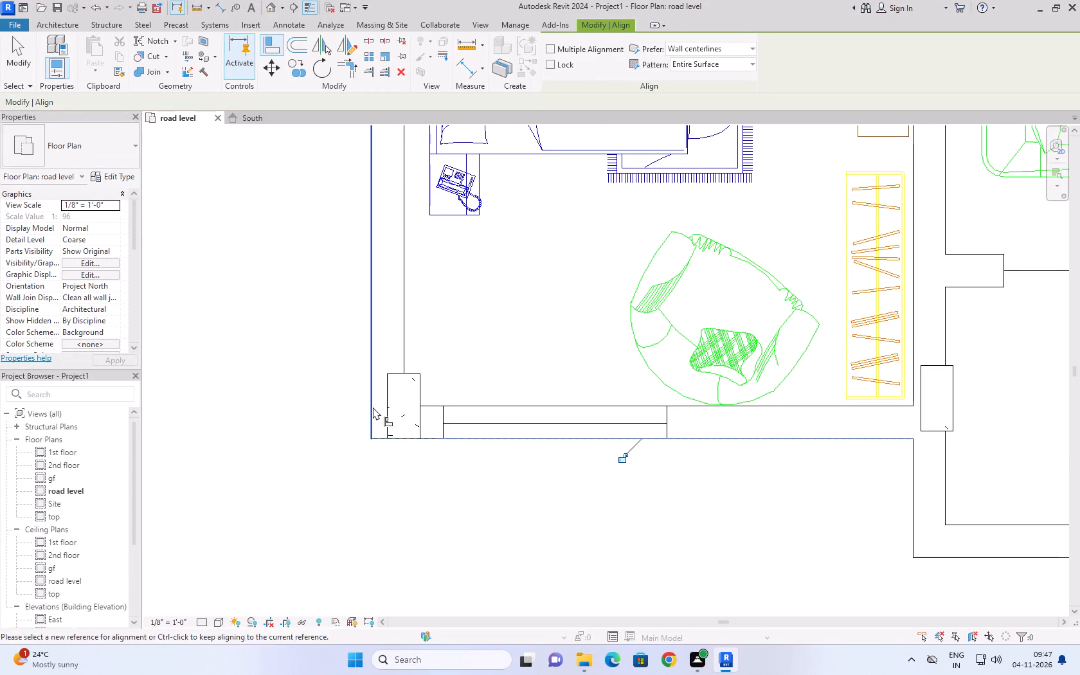
click(373, 407)
click(386, 411)
Align the column between the 11'9"x15'0" bedroom and balcony to the bedroom's south outer line and the balcony's west inner line.
scroll(447, 500, down, 4)
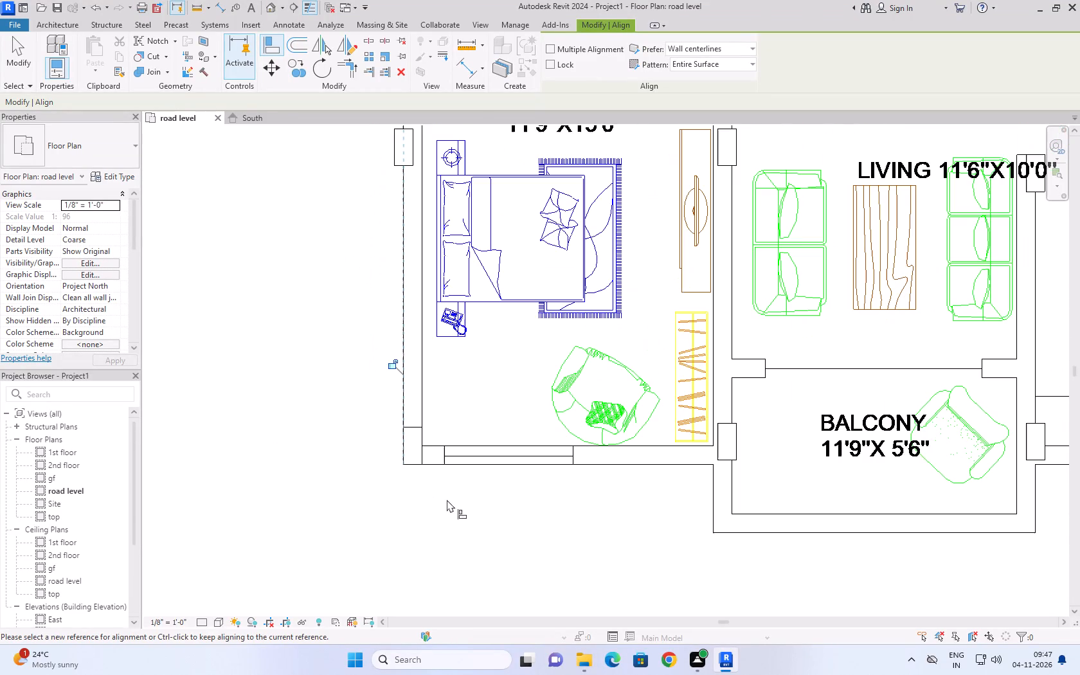
click(692, 462)
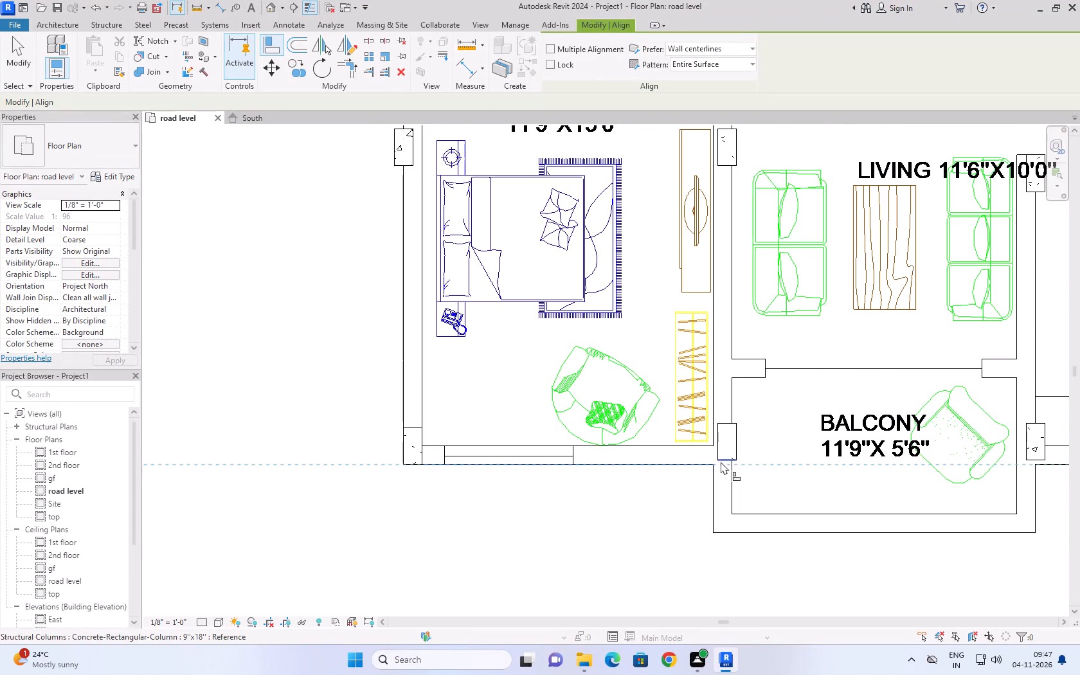
click(721, 462)
click(731, 476)
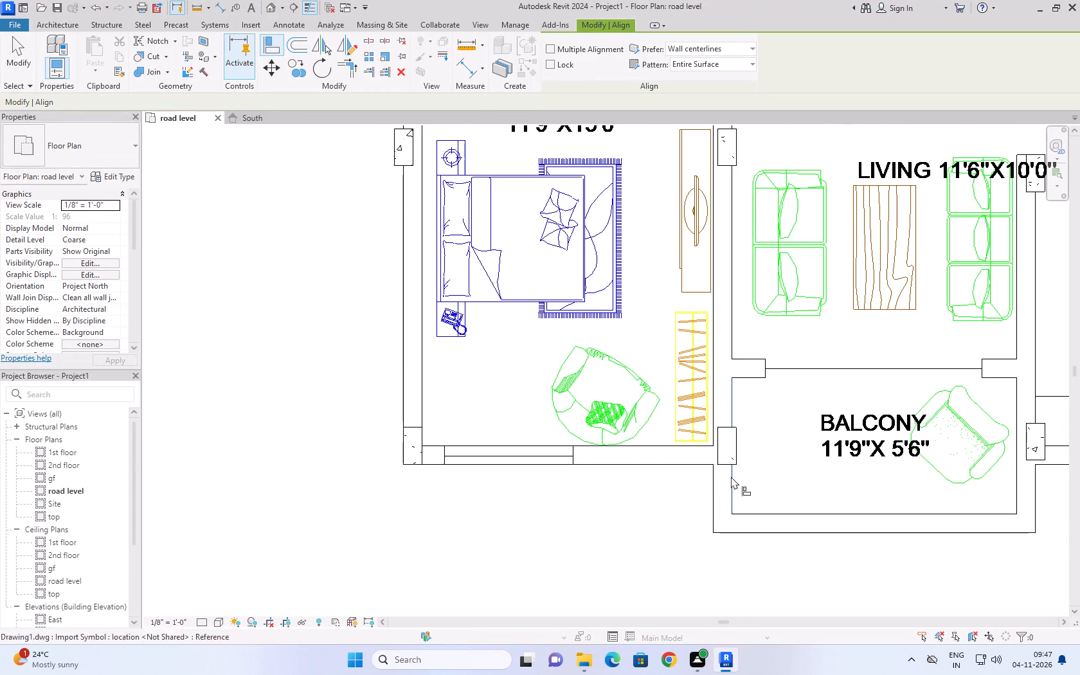
click(738, 455)
Align the column between balcony and kitchen to the kitchen's south outer wall line and the balcony's east inner line.
scroll(742, 552, down, 4)
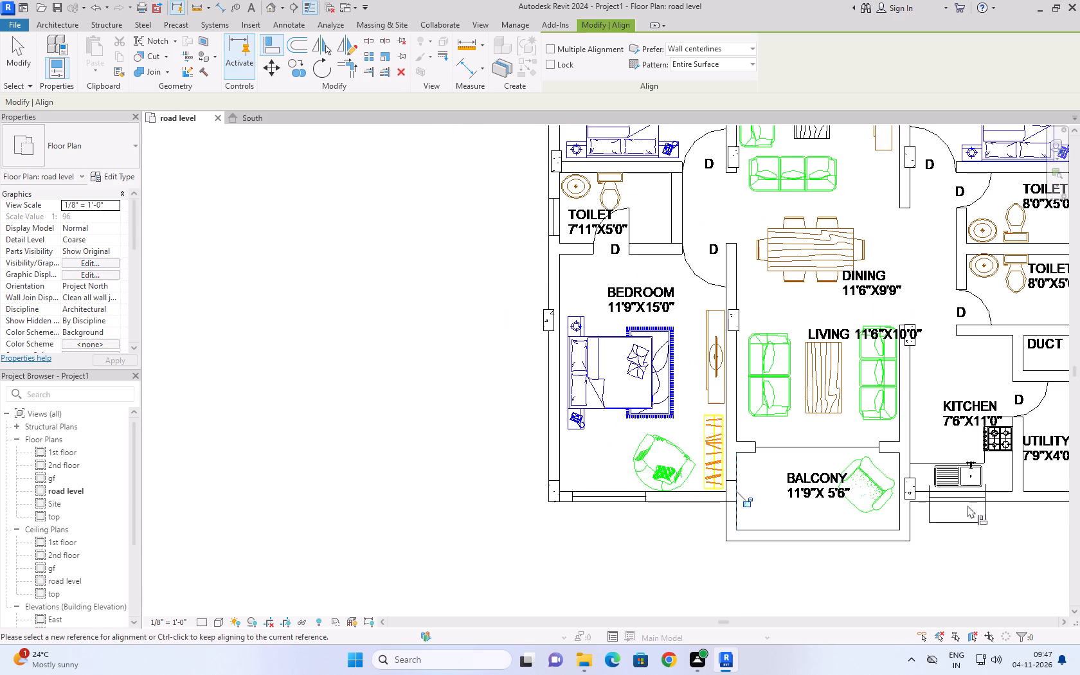
scroll(964, 498, up, 7)
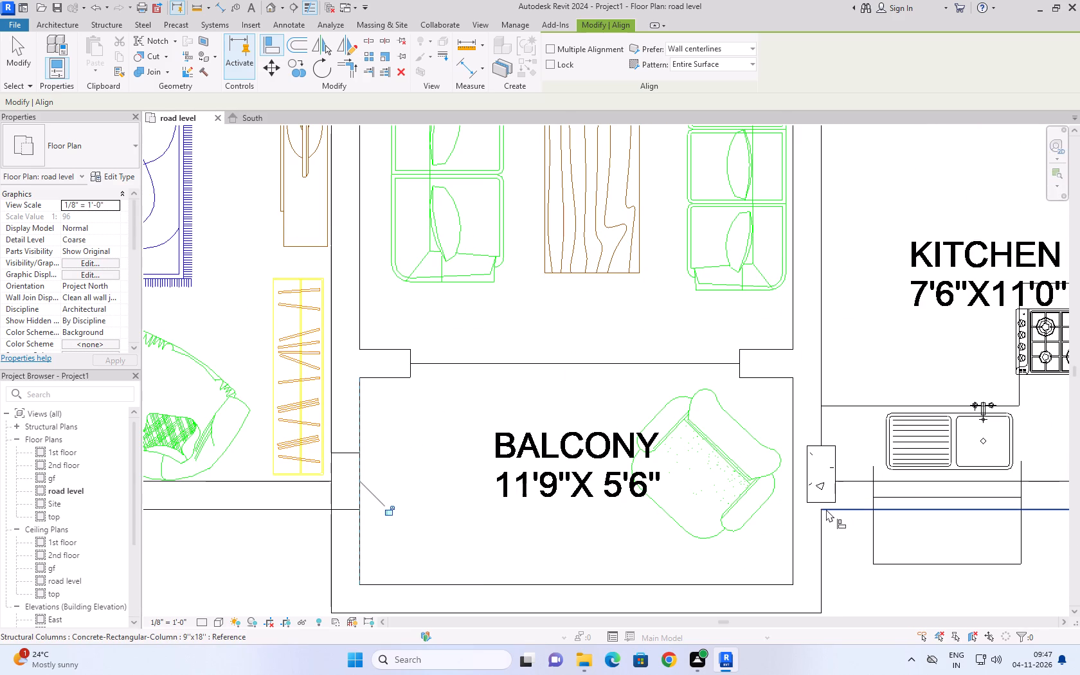
click(826, 510)
click(824, 503)
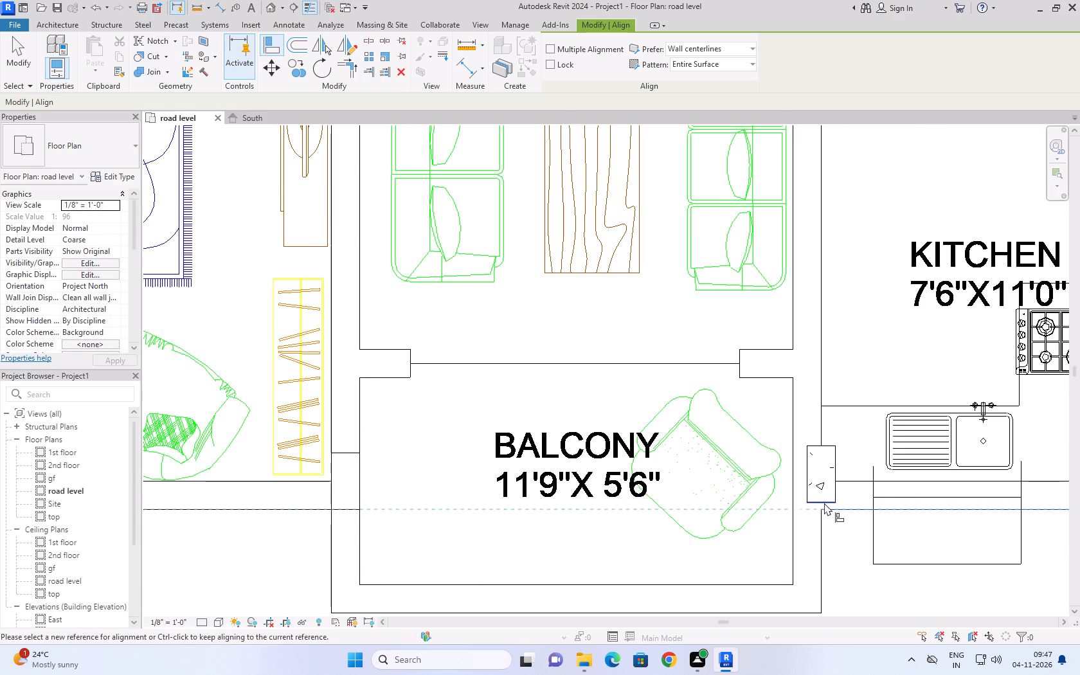
click(792, 496)
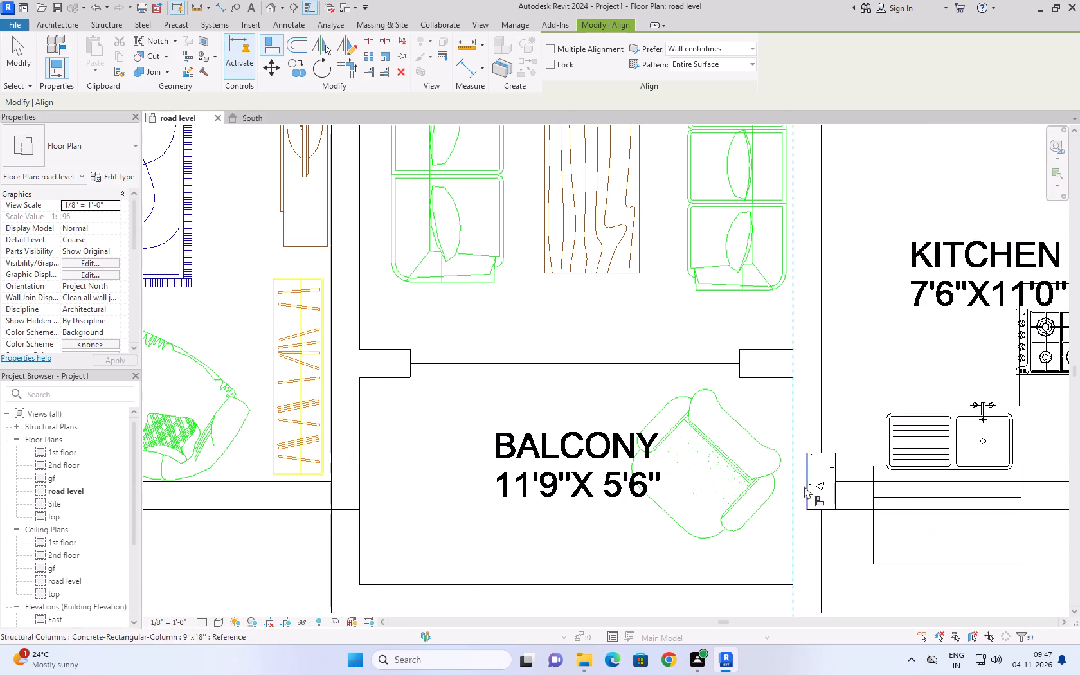
click(806, 483)
Align the column at the utility's southeast corner to the south and east outer wall lines.
scroll(808, 548, down, 9)
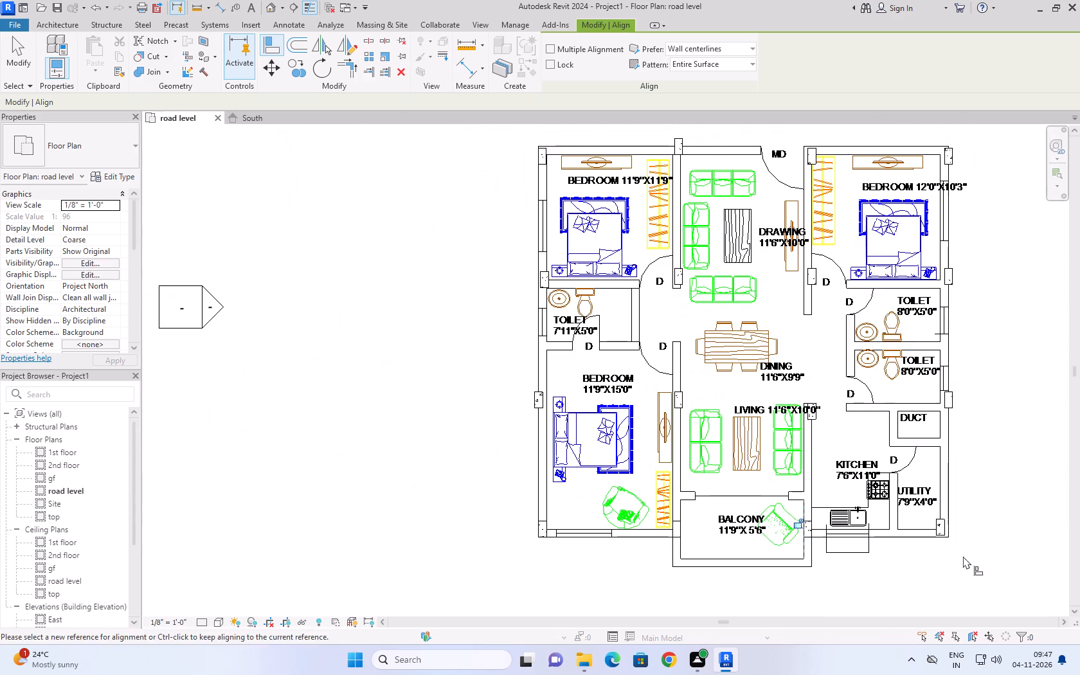
scroll(962, 528, up, 9)
click(900, 560)
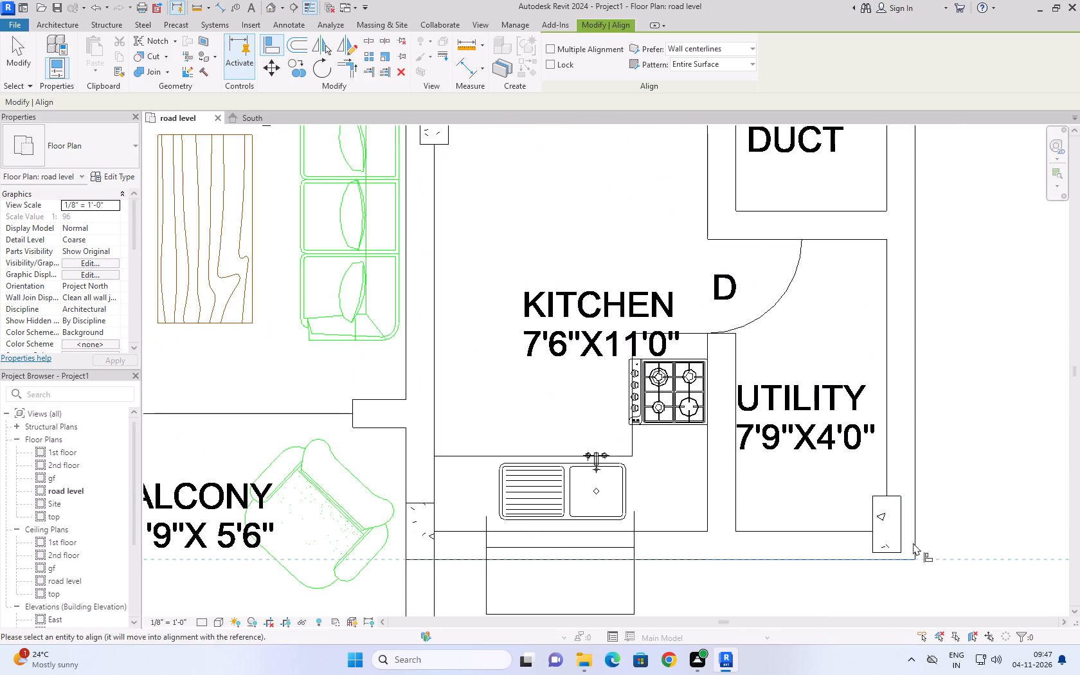
click(890, 553)
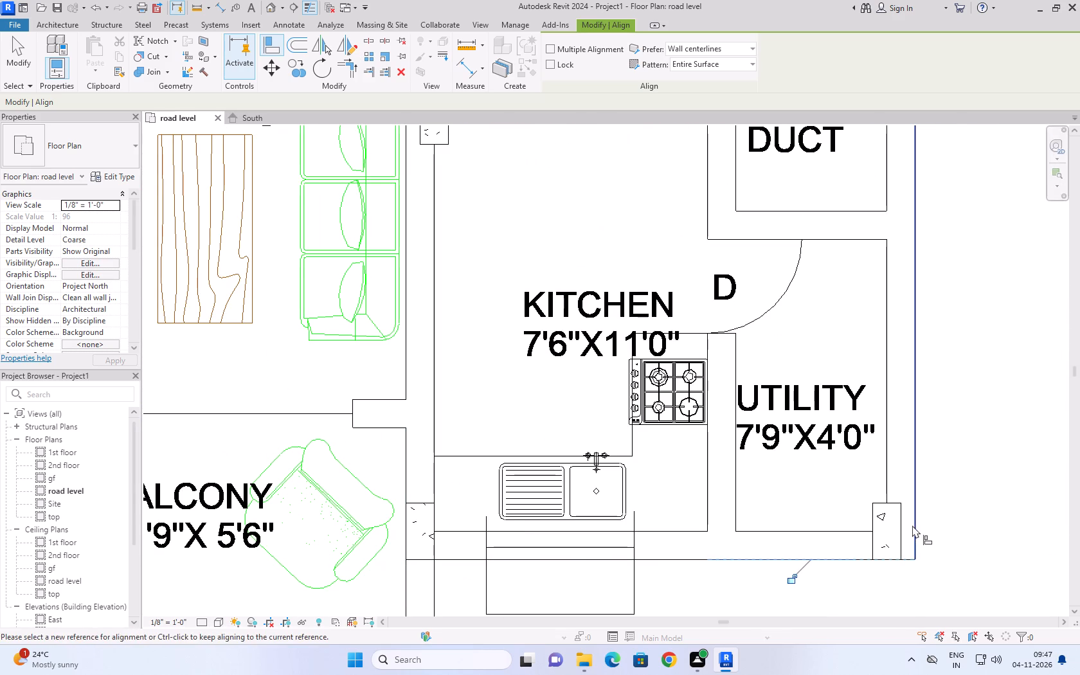
click(914, 525)
click(902, 533)
Align the column beside the lower 8'0"x5'0" toilet to its window's south end and the east wall's inner line.
scroll(951, 524, down, 4)
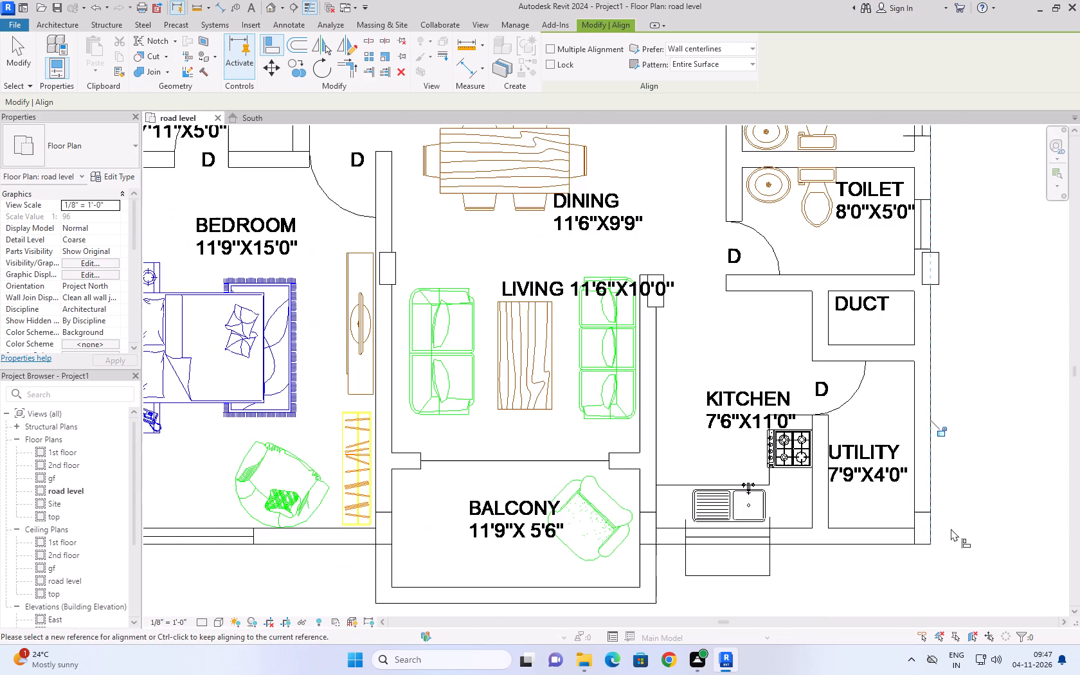
scroll(951, 528, down, 2)
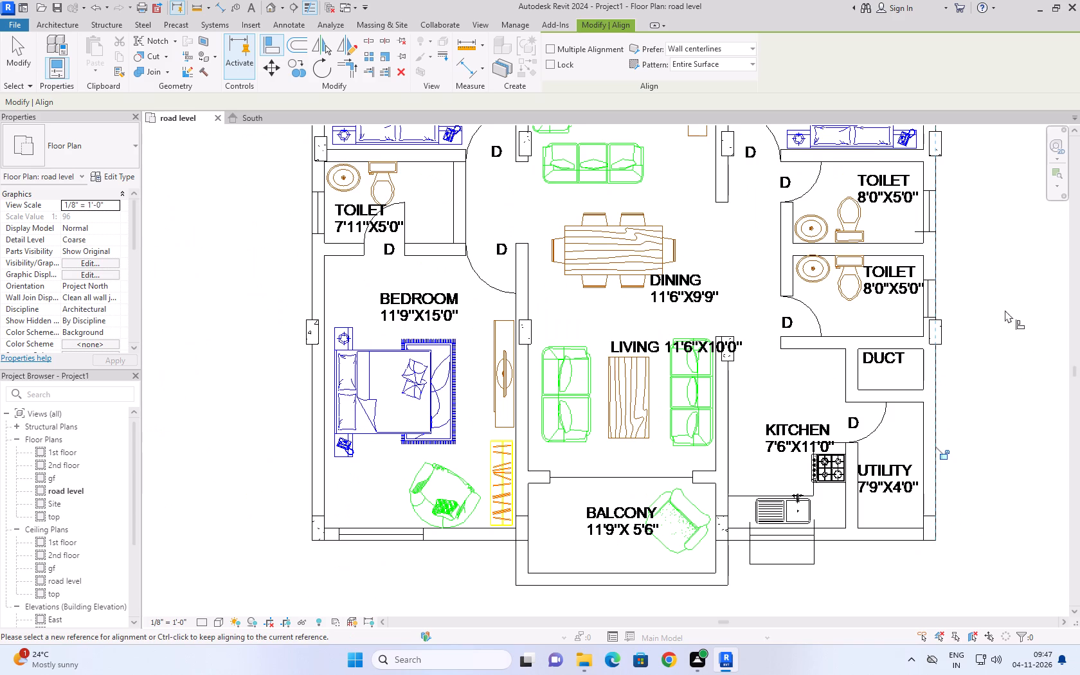
scroll(989, 309, up, 6)
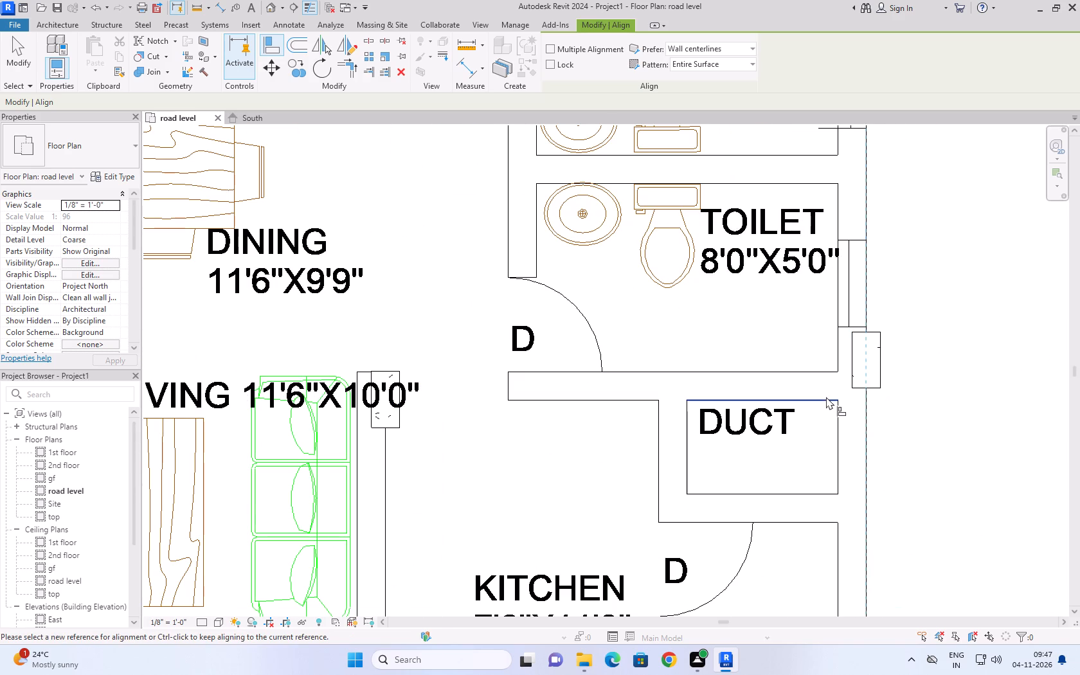
click(848, 323)
click(871, 330)
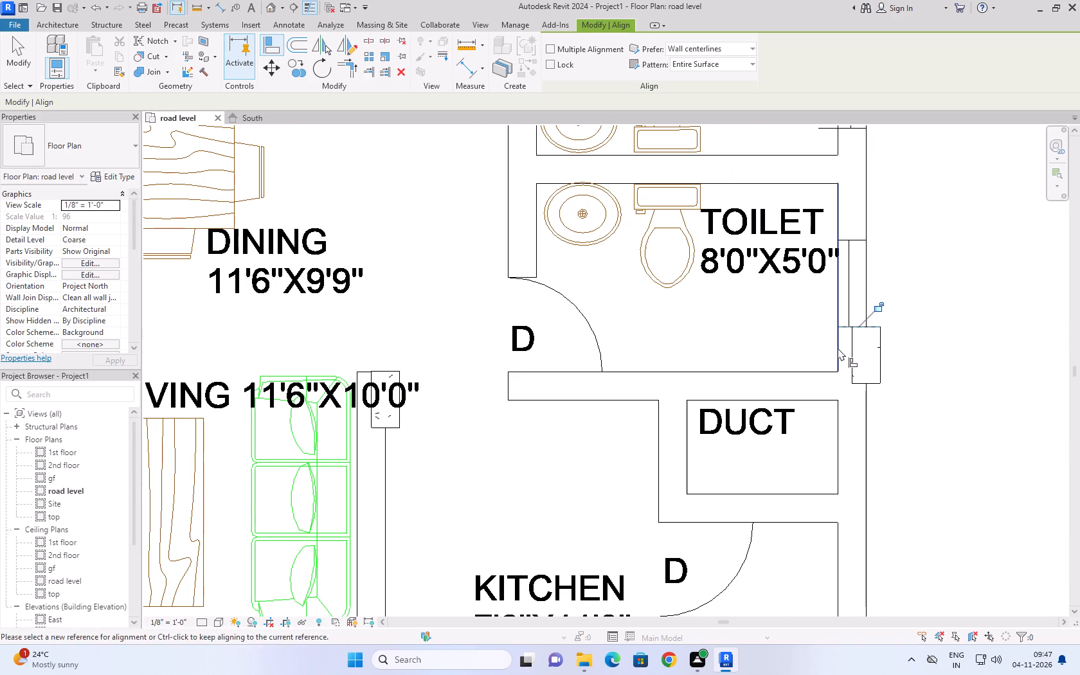
click(838, 348)
click(851, 344)
Align the column at the living-kitchen wall's north end to the wall's living-side line and the lower toilet's south inner line.
scroll(908, 347, down, 2)
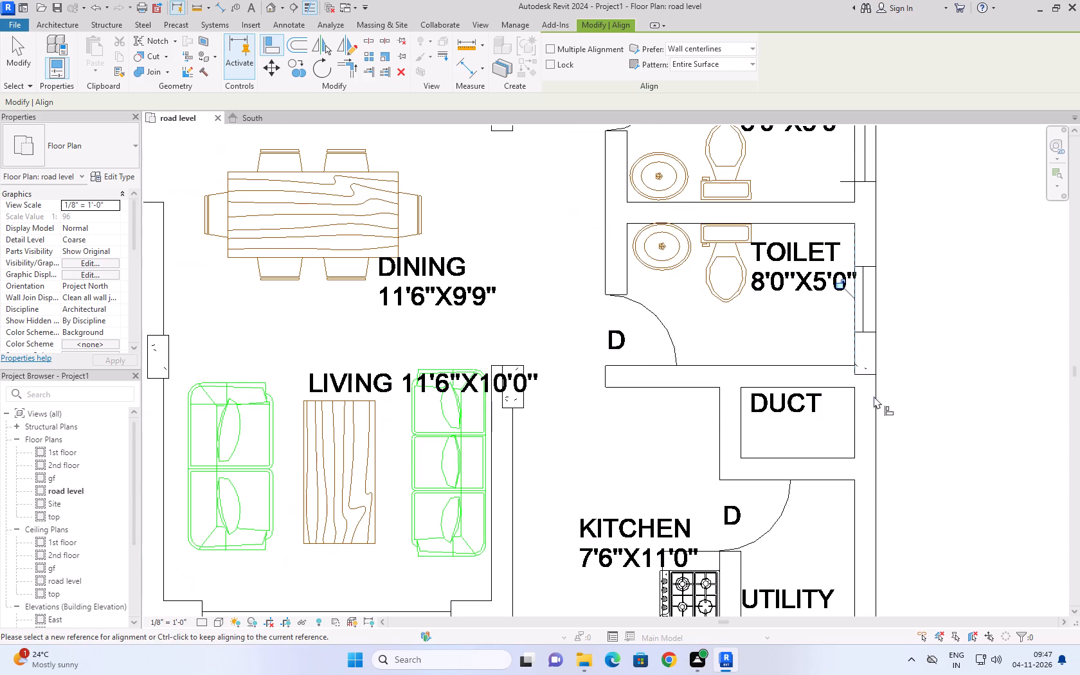
click(507, 408)
click(507, 408)
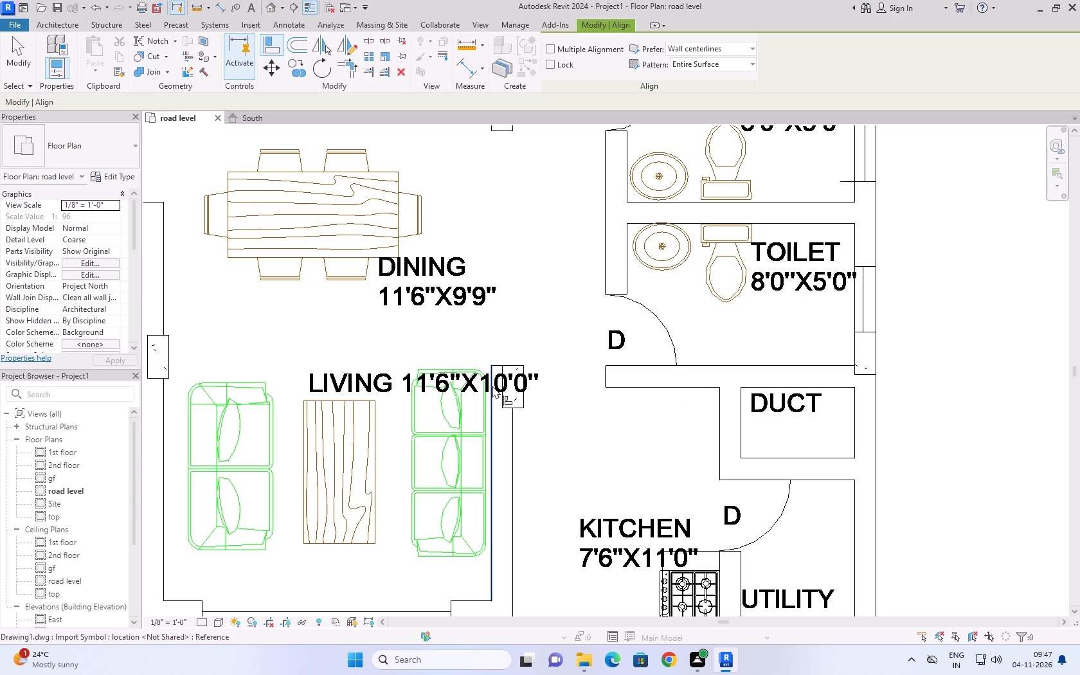
click(492, 412)
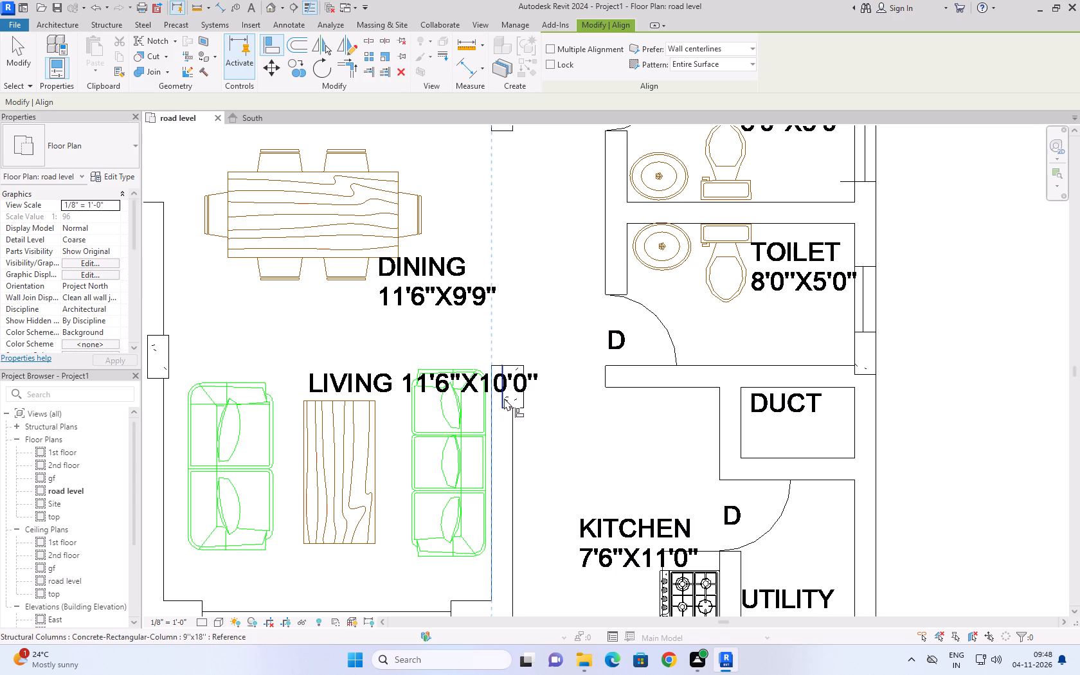
click(504, 398)
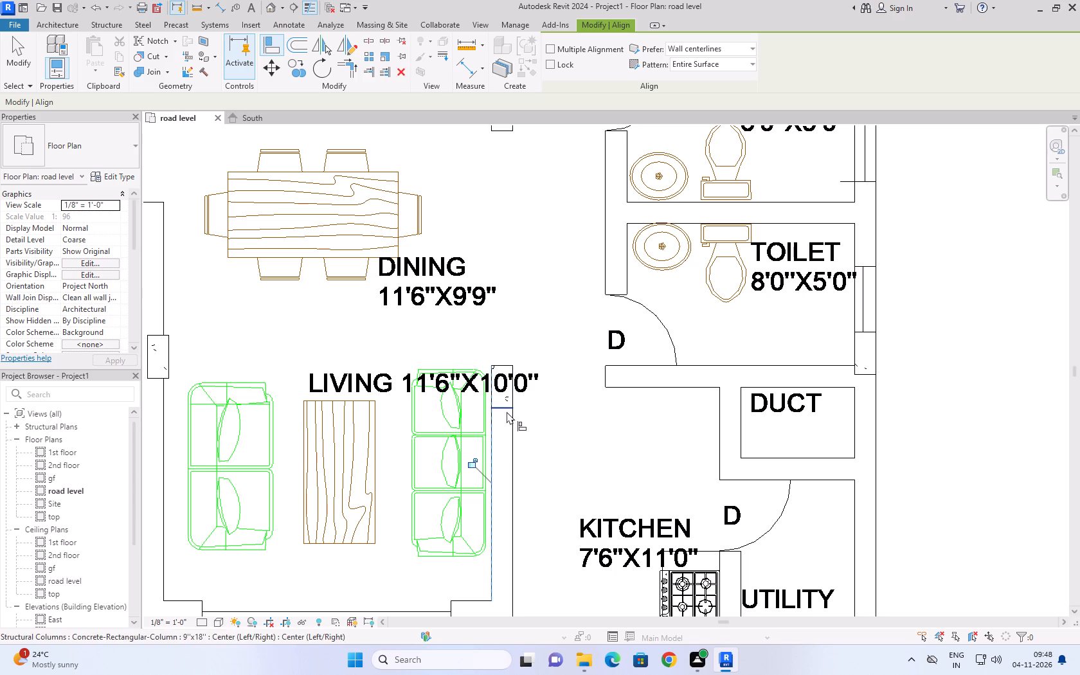
click(632, 363)
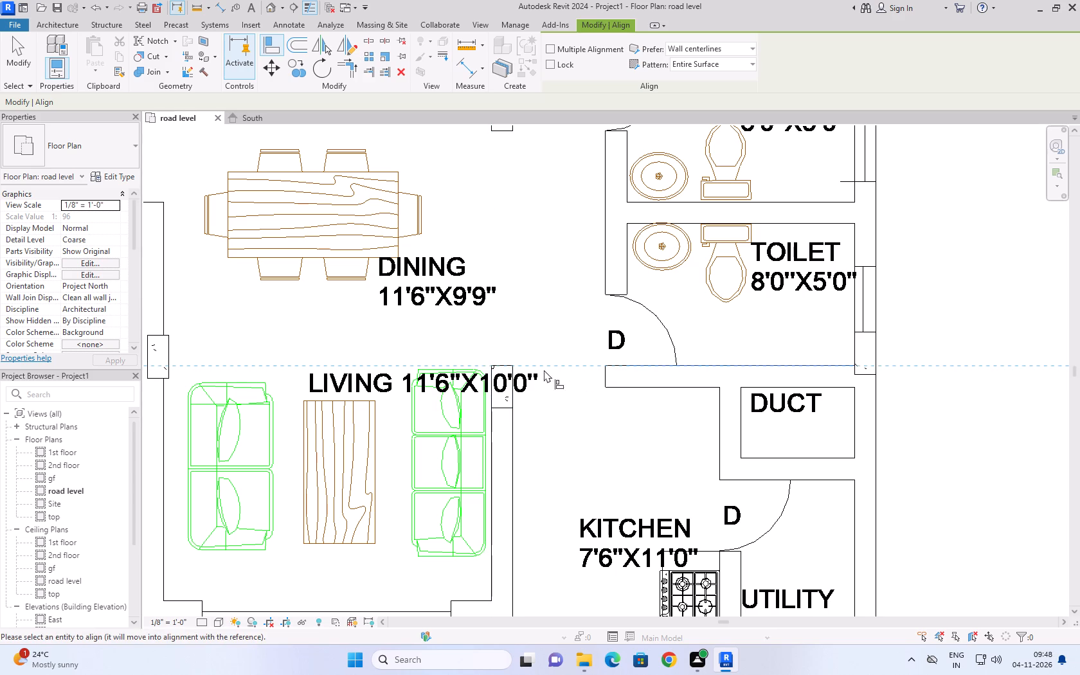
click(505, 366)
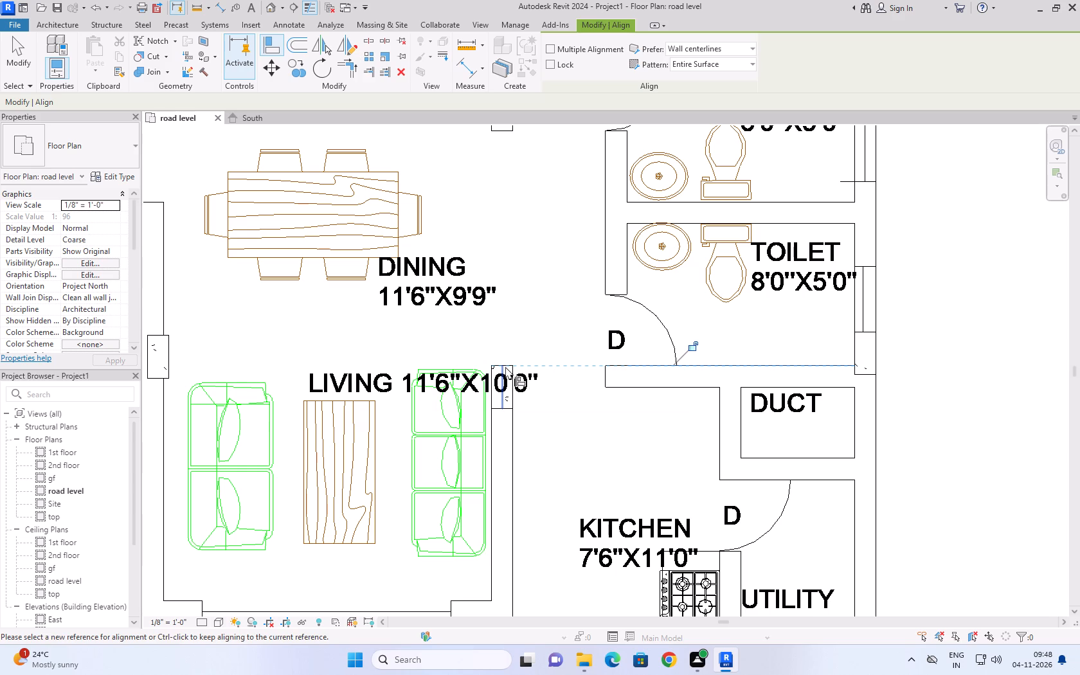
Align the north face of the east outer wall column beside the duct to the lower toilet's south inner wall line.
click(833, 366)
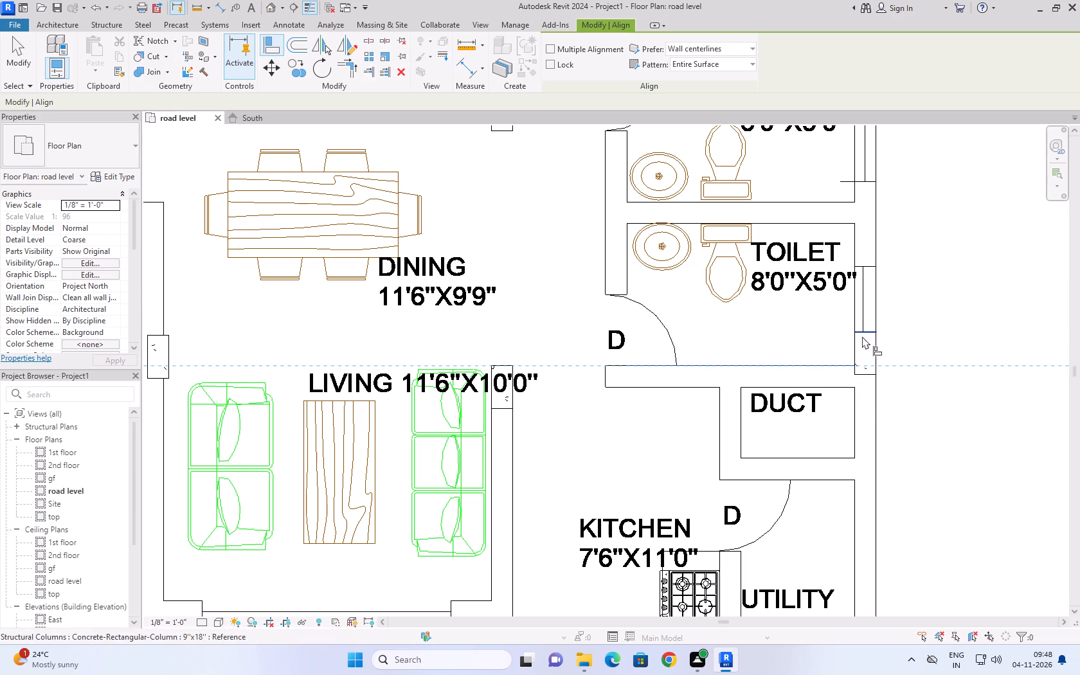
click(862, 336)
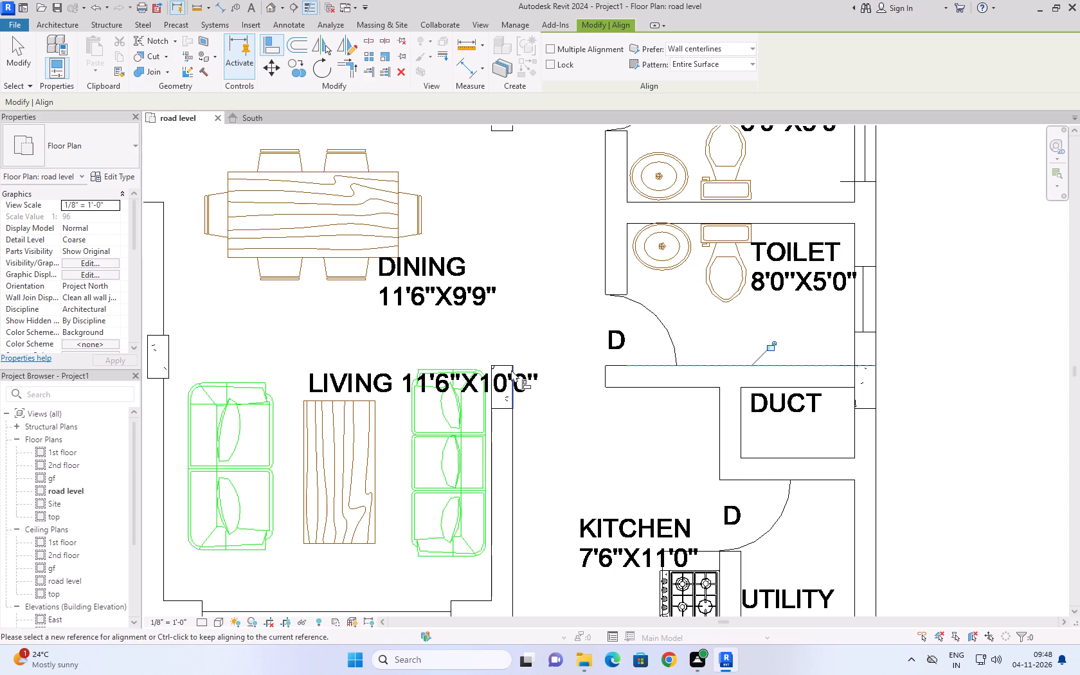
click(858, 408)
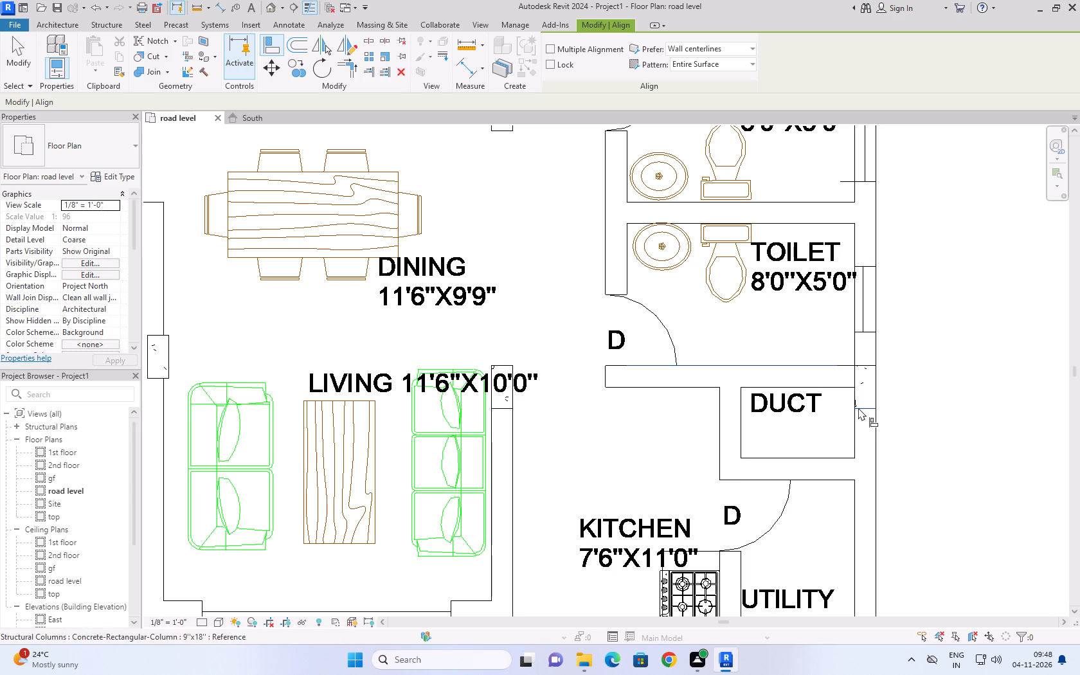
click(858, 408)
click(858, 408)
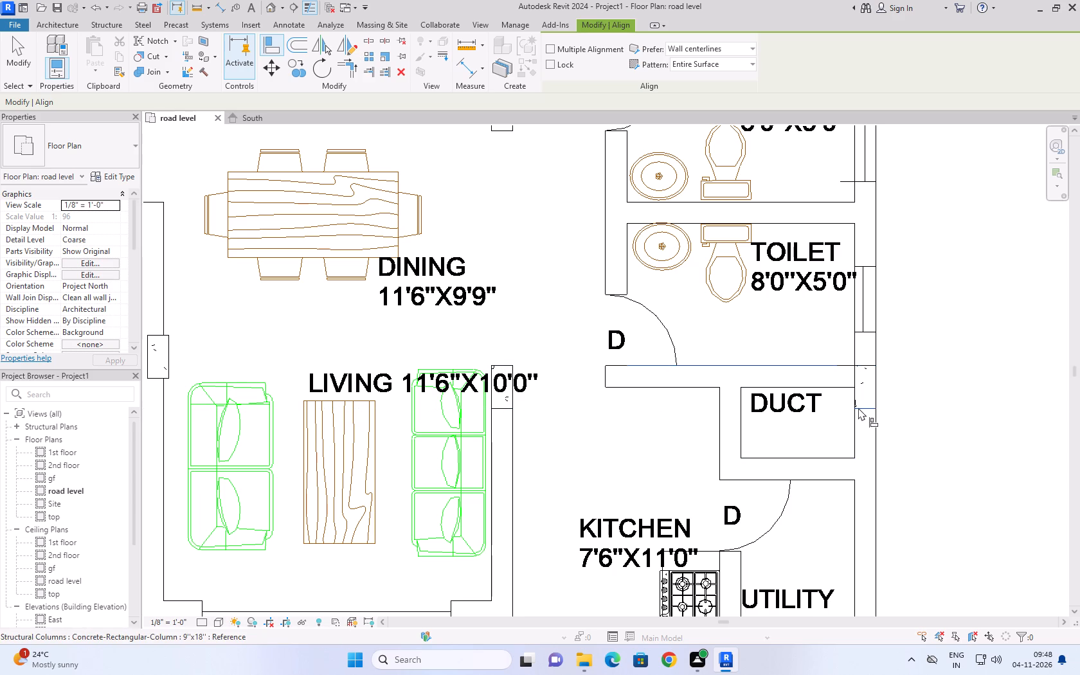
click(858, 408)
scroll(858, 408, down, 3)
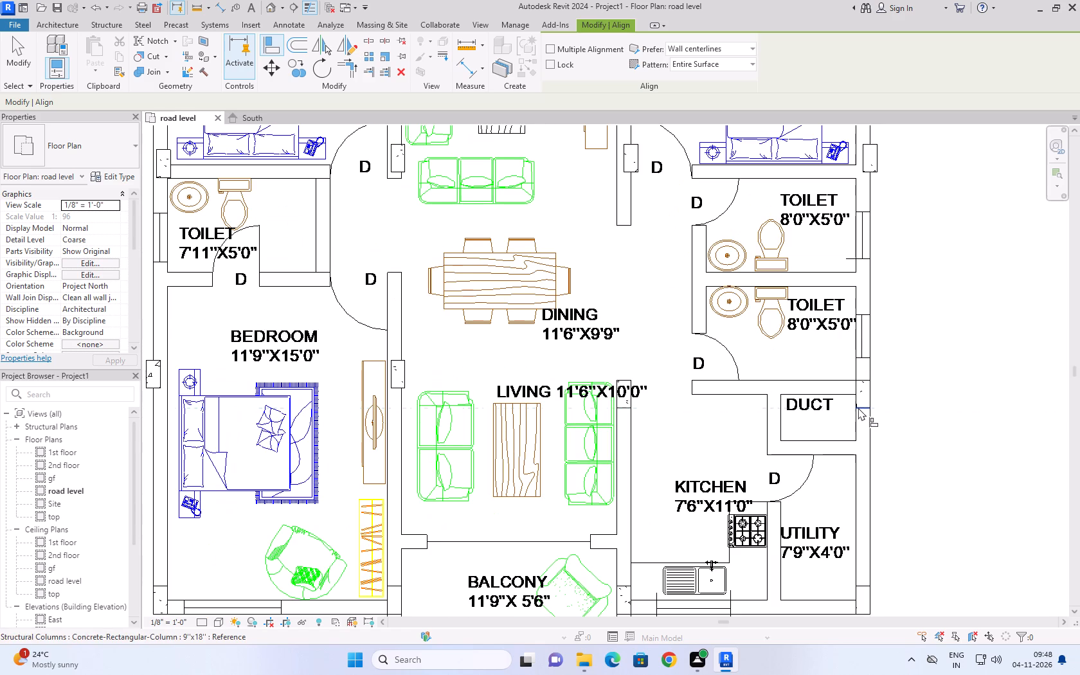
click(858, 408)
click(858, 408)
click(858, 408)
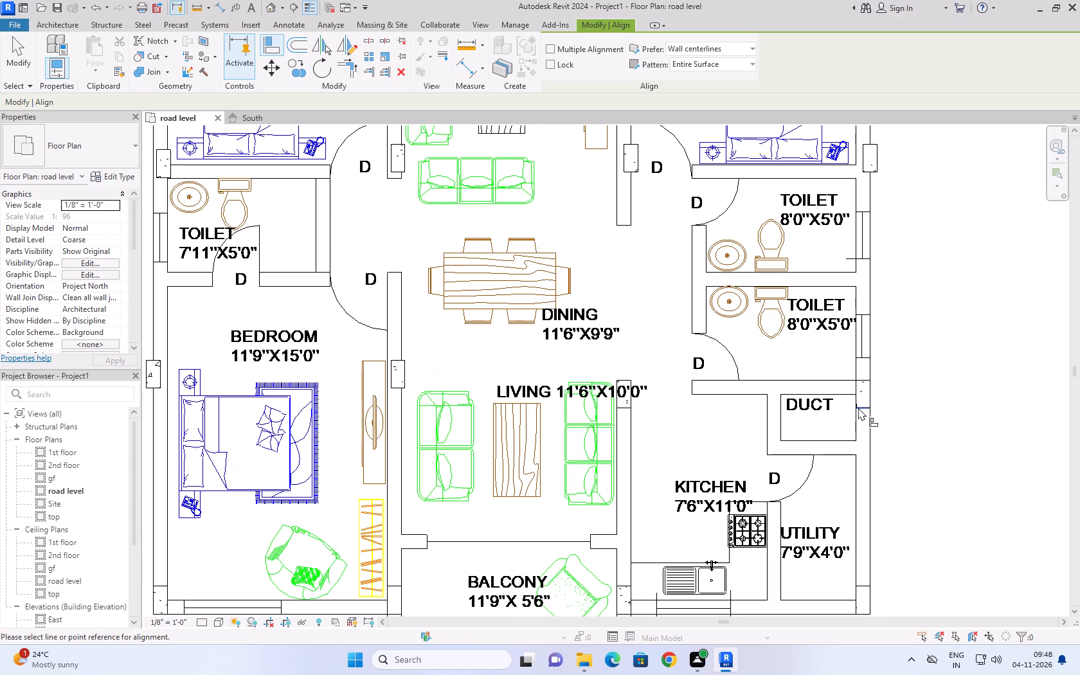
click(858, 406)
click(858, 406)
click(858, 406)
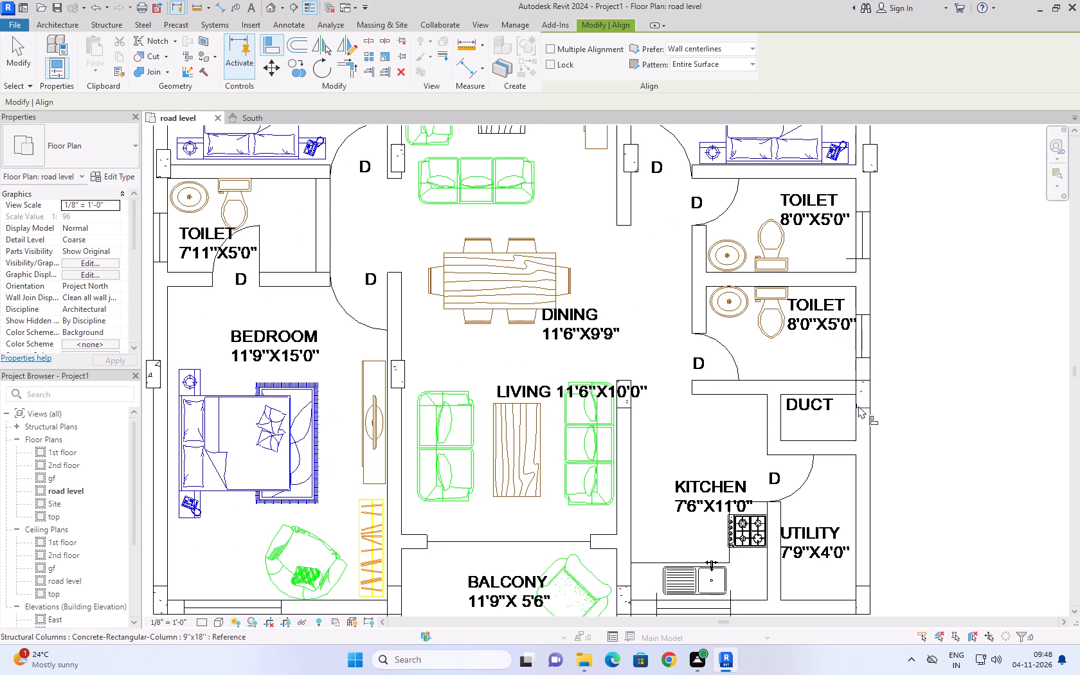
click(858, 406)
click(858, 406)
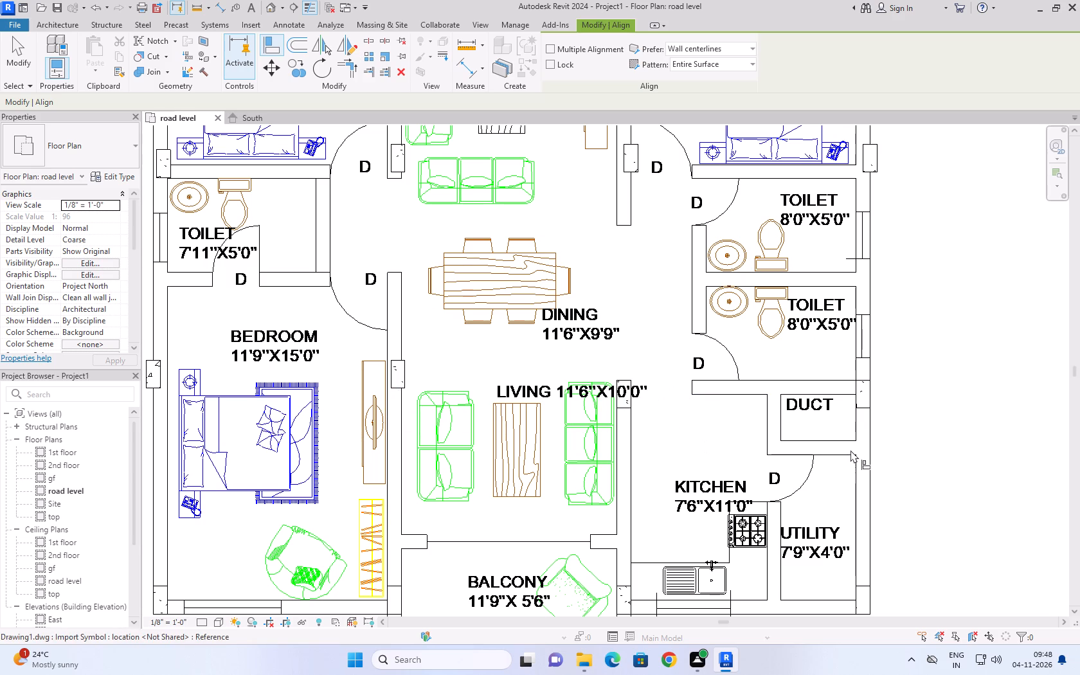
Align the bedroom-living wall's middle column to the living-kitchen column's south face and the wall's bedroom-side line.
text(al)
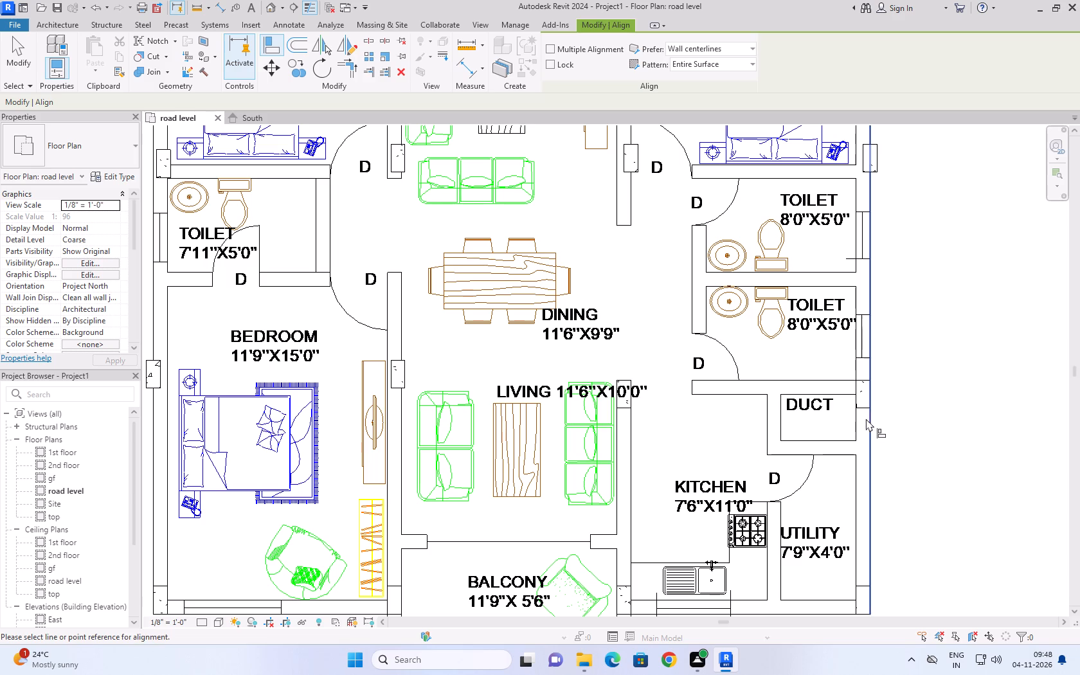
click(620, 411)
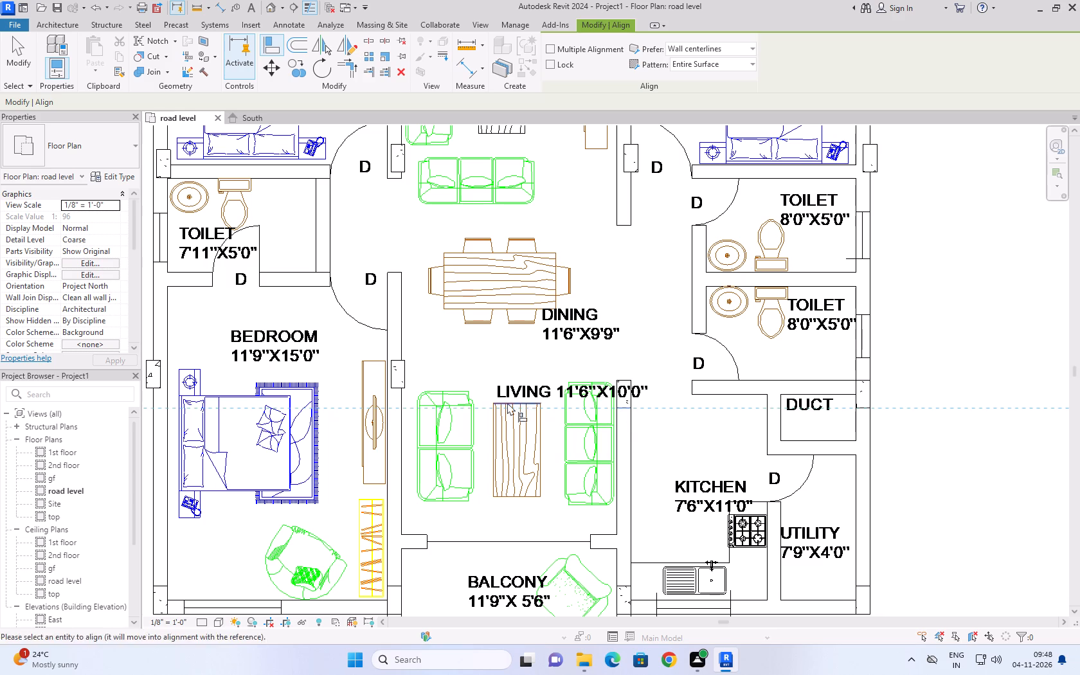
click(397, 388)
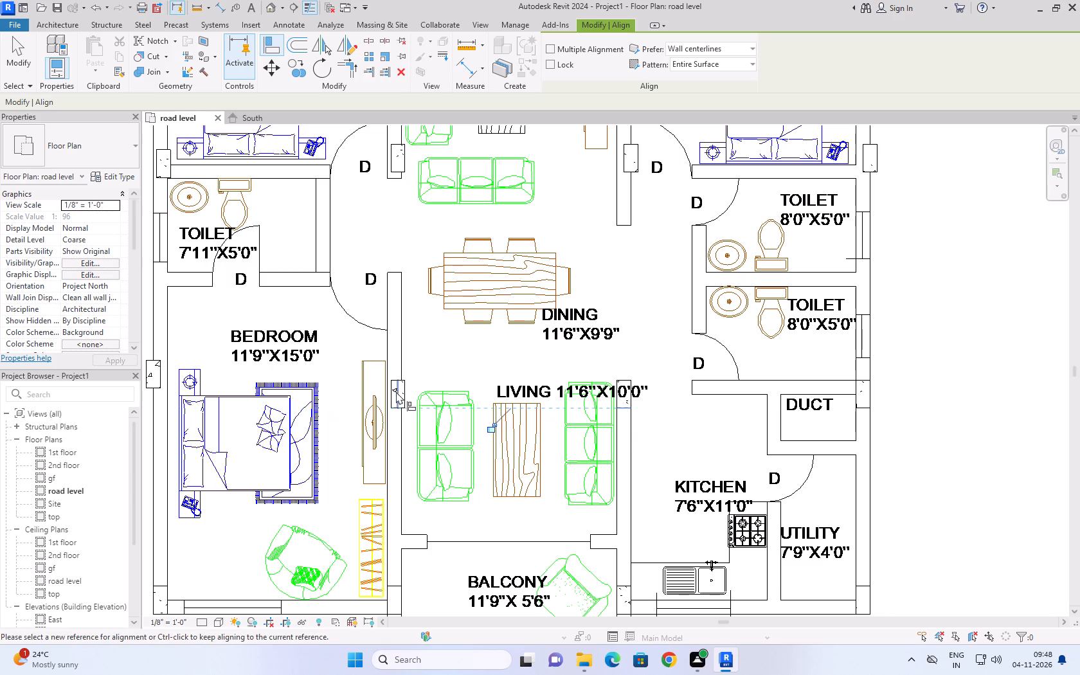
scroll(386, 398, up, 5)
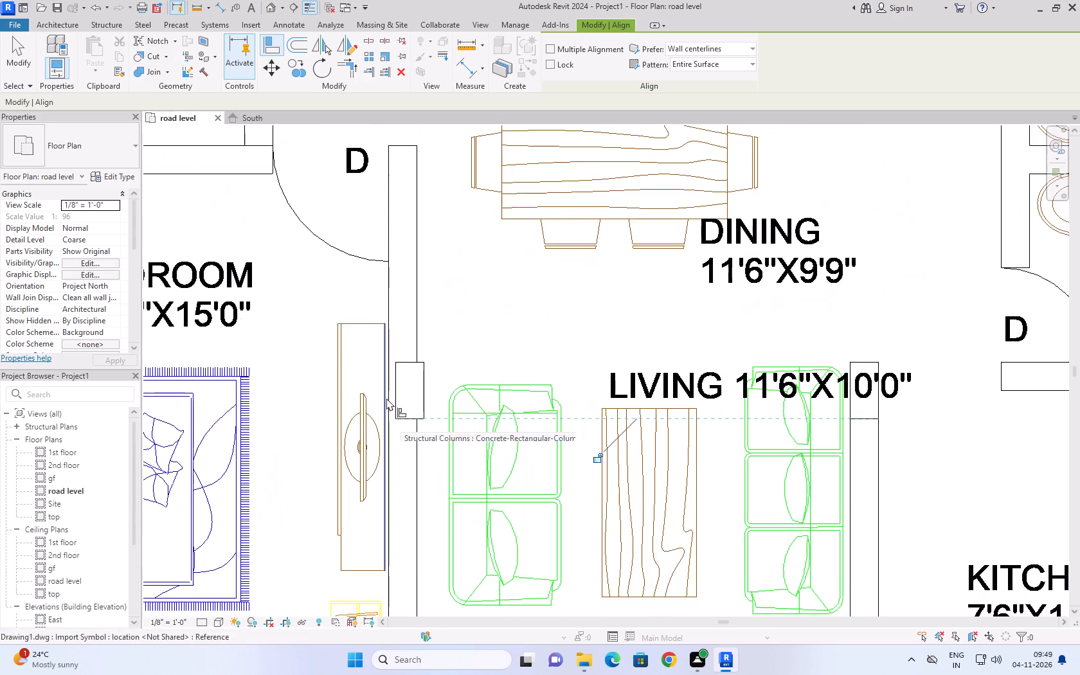
scroll(386, 398, up, 3)
click(390, 390)
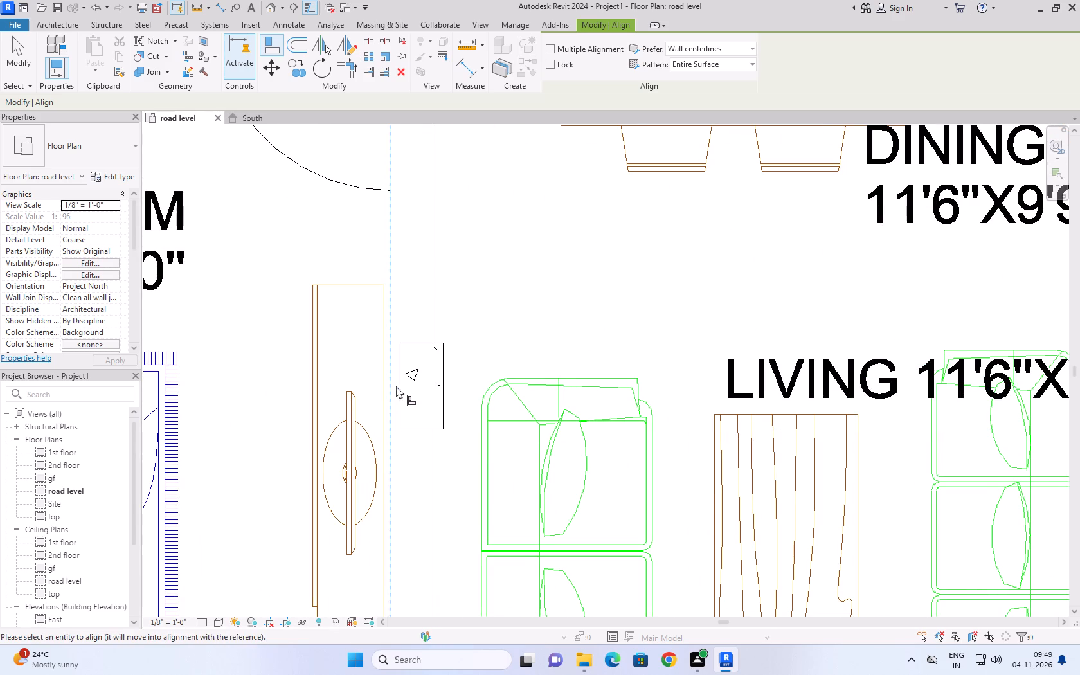
click(400, 383)
scroll(512, 329, down, 7)
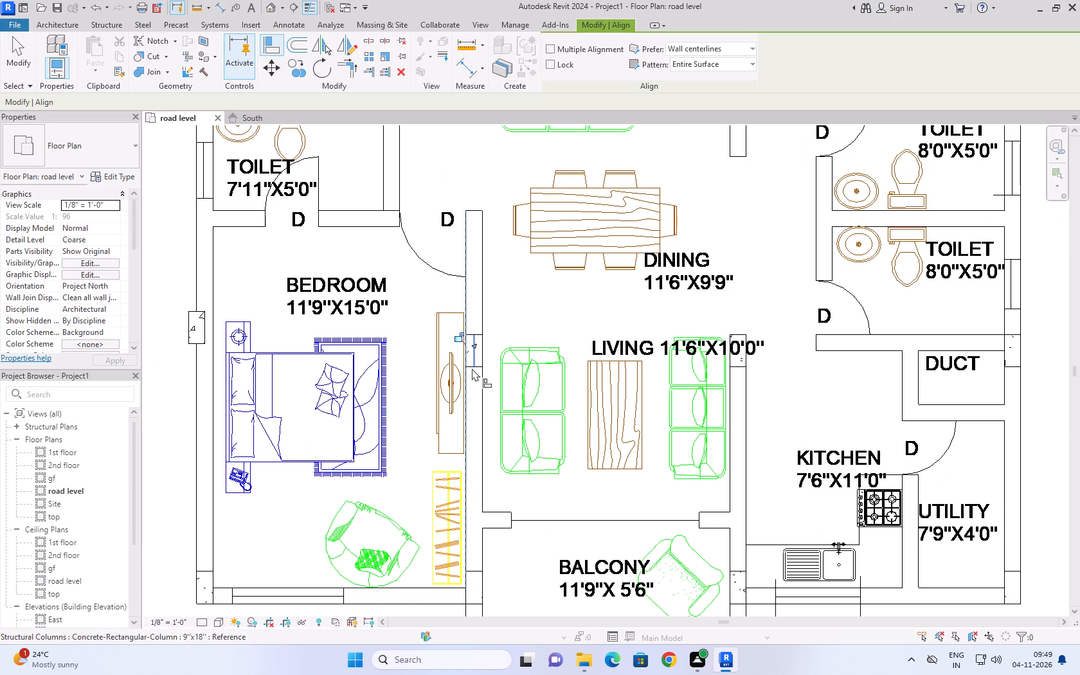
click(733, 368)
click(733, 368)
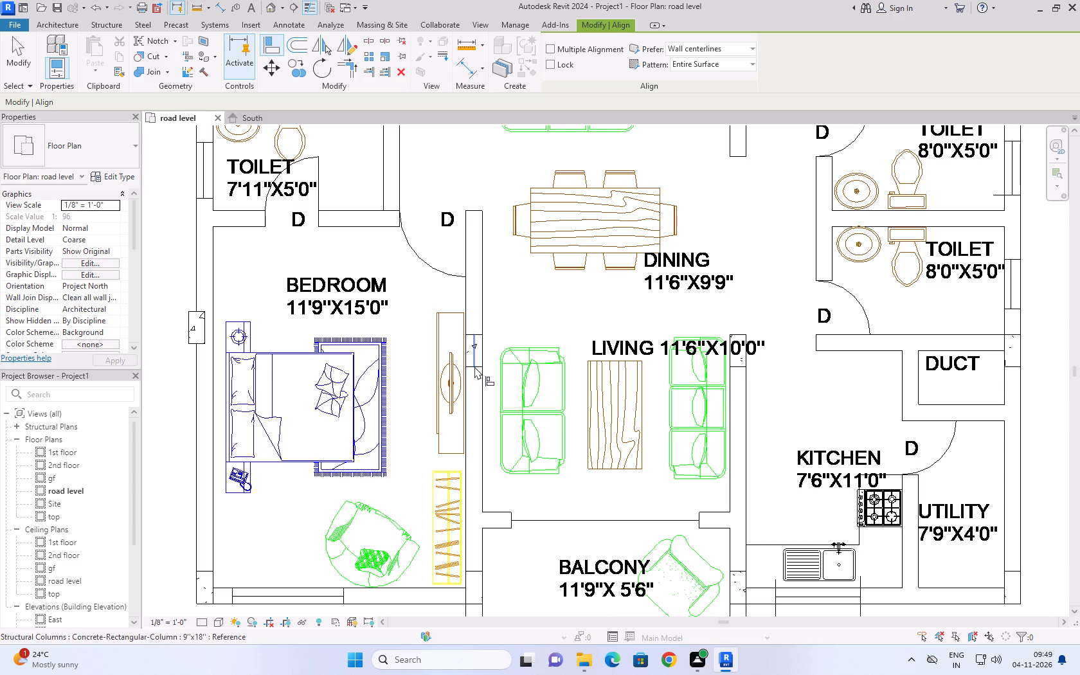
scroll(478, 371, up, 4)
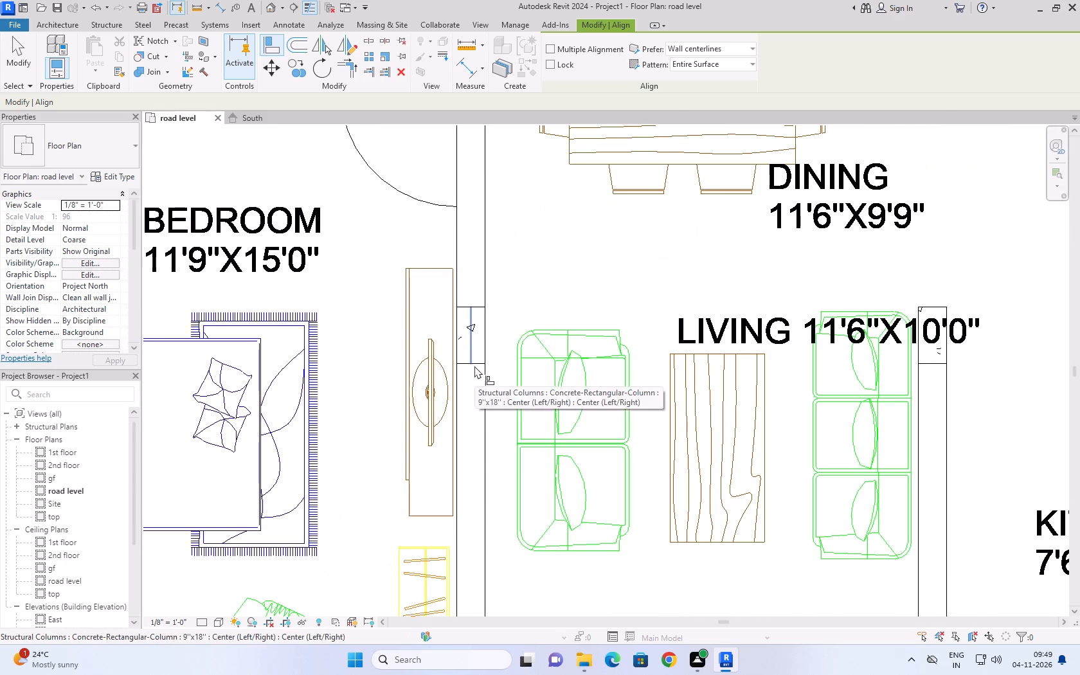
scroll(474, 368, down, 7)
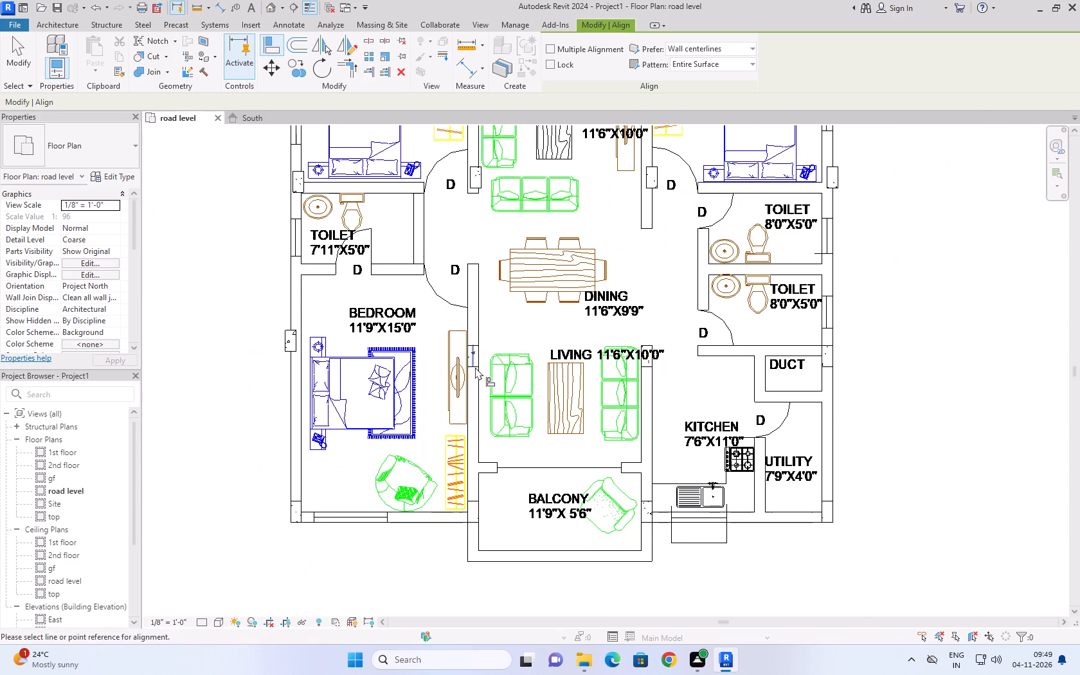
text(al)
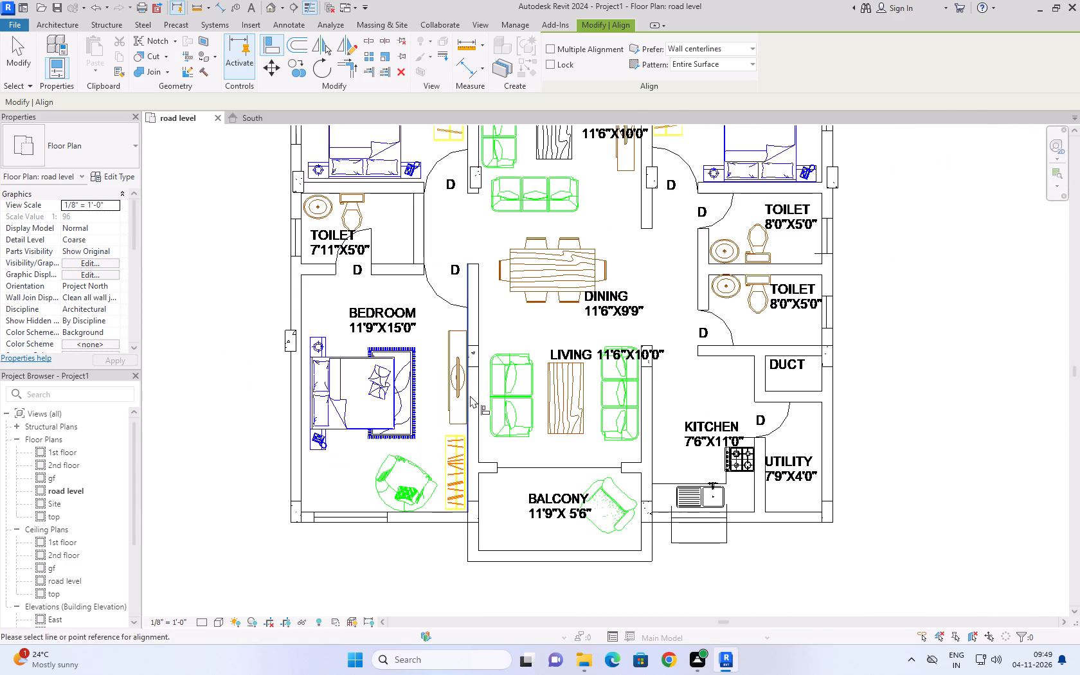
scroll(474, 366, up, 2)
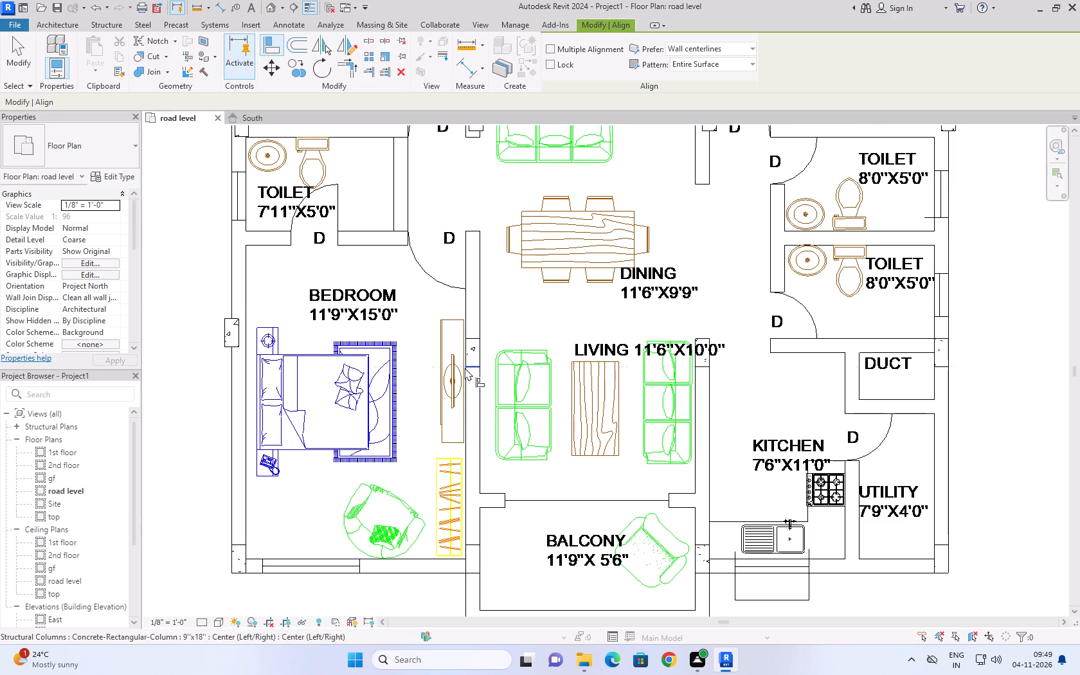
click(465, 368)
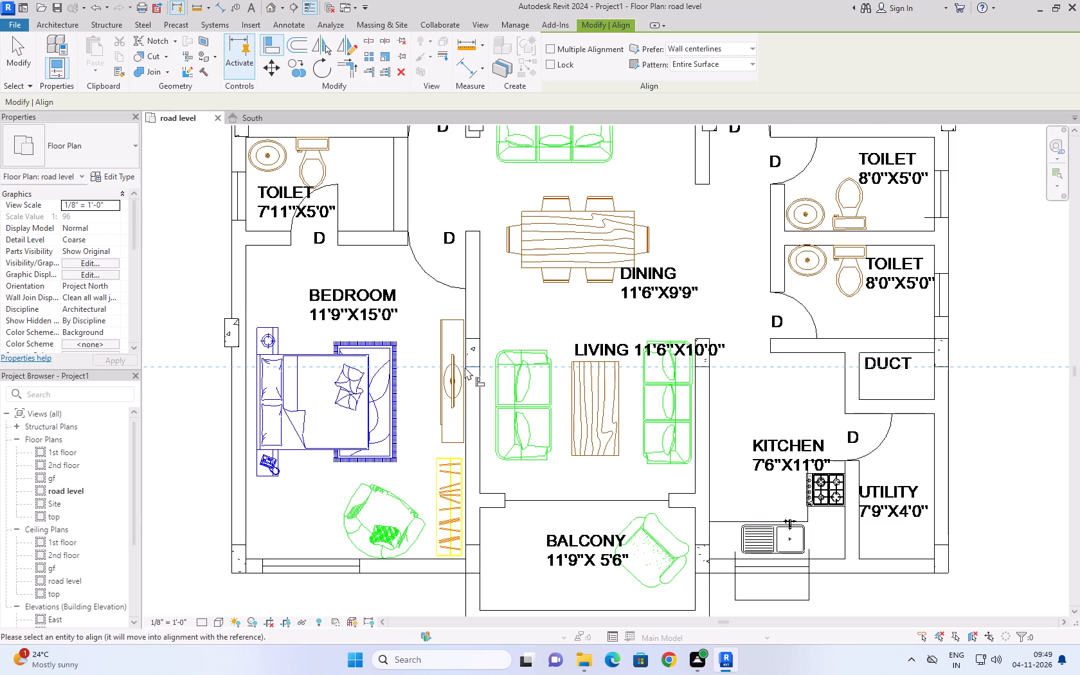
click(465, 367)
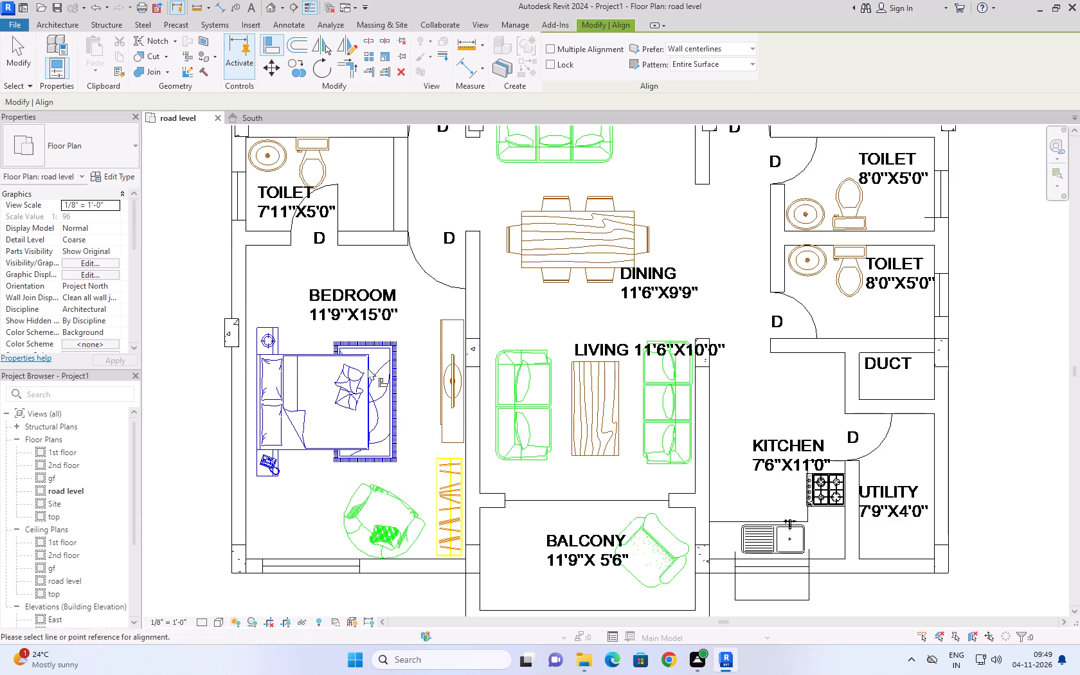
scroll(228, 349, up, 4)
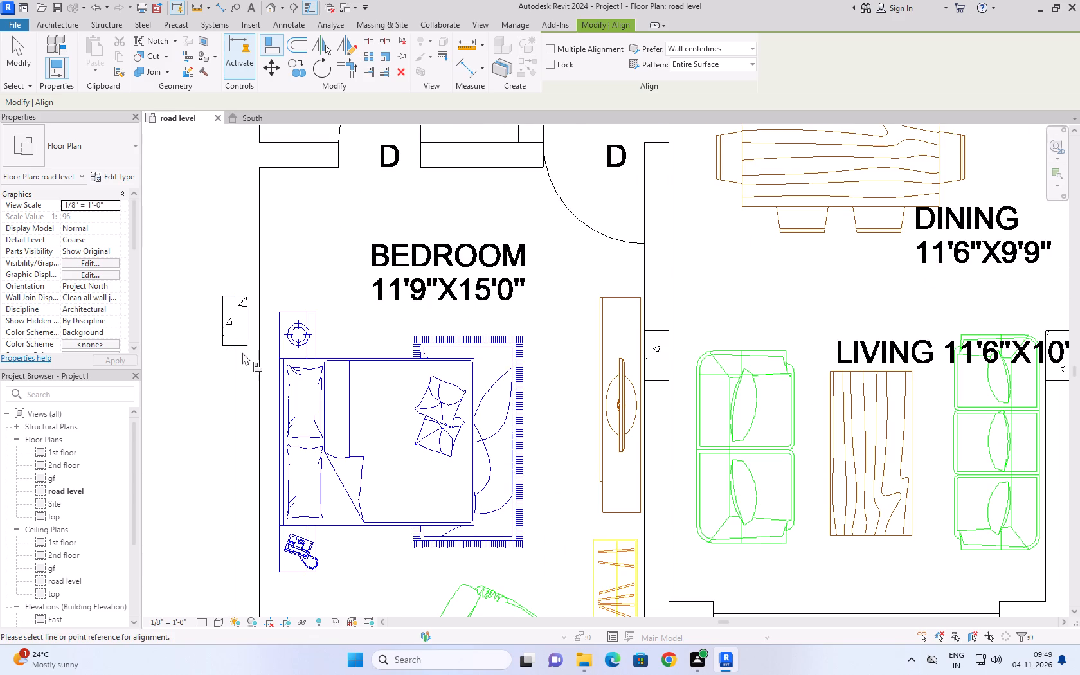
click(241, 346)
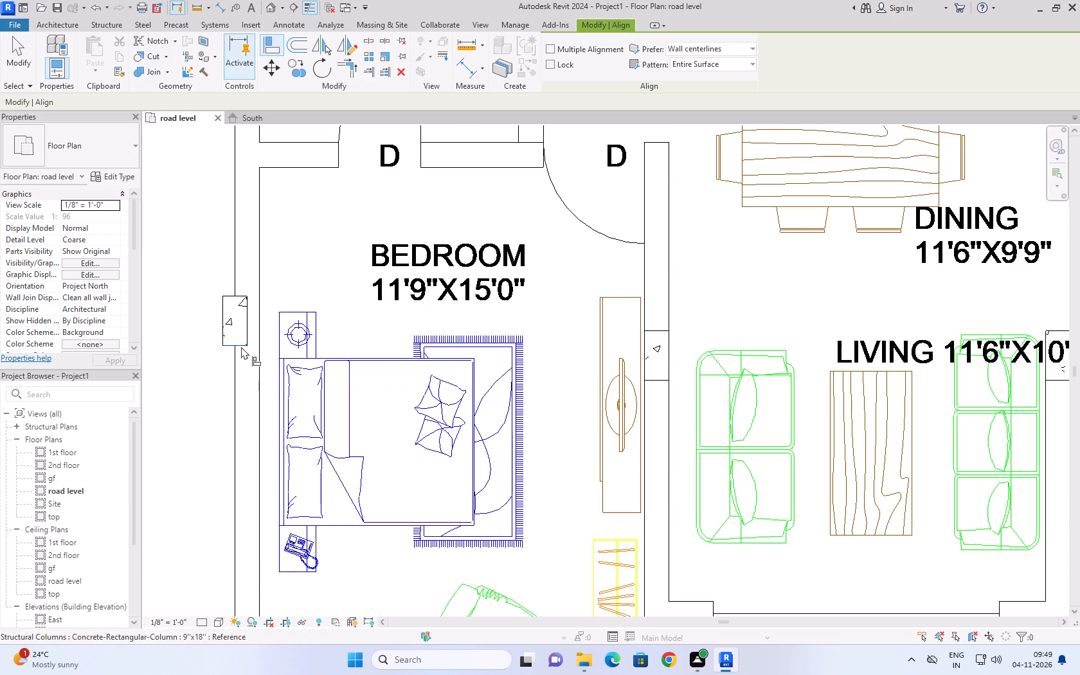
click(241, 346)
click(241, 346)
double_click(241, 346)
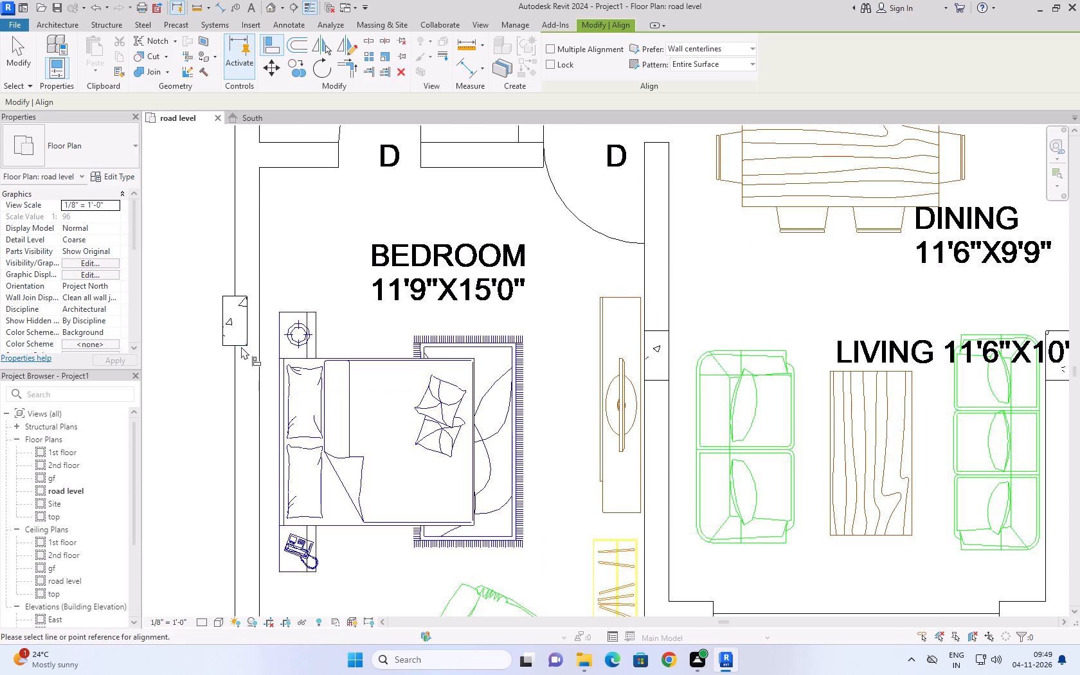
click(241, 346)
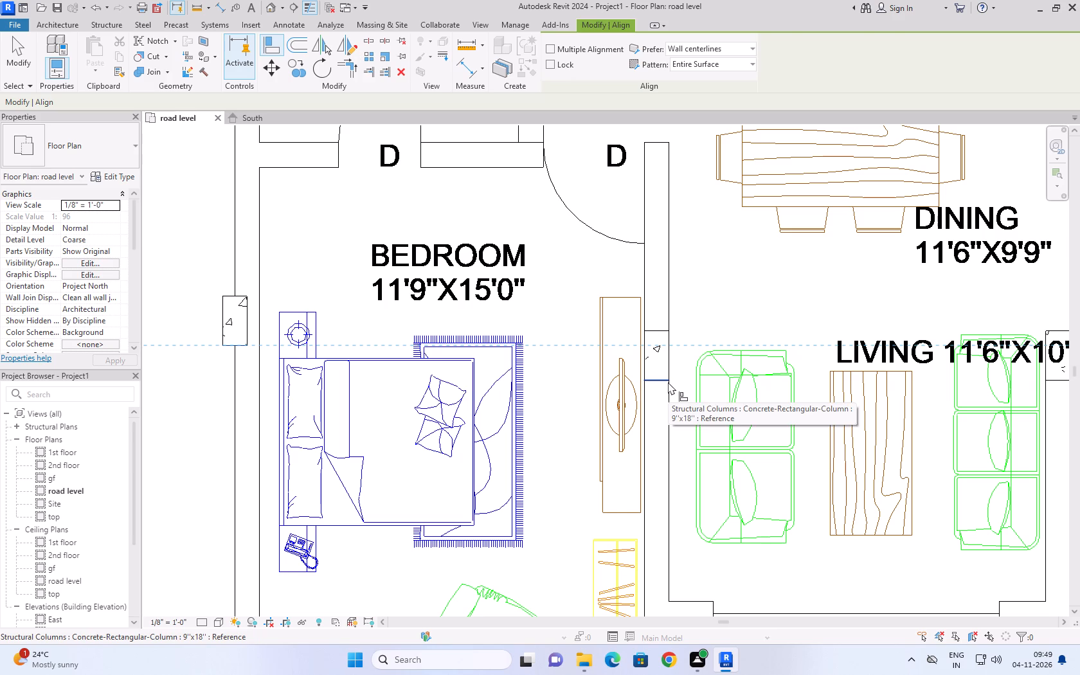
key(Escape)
Align the west outer wall column beside the 11'9"X15'0" bedroom to the bedroom-living wall column's south face and the west wall's inner line.
text(al)
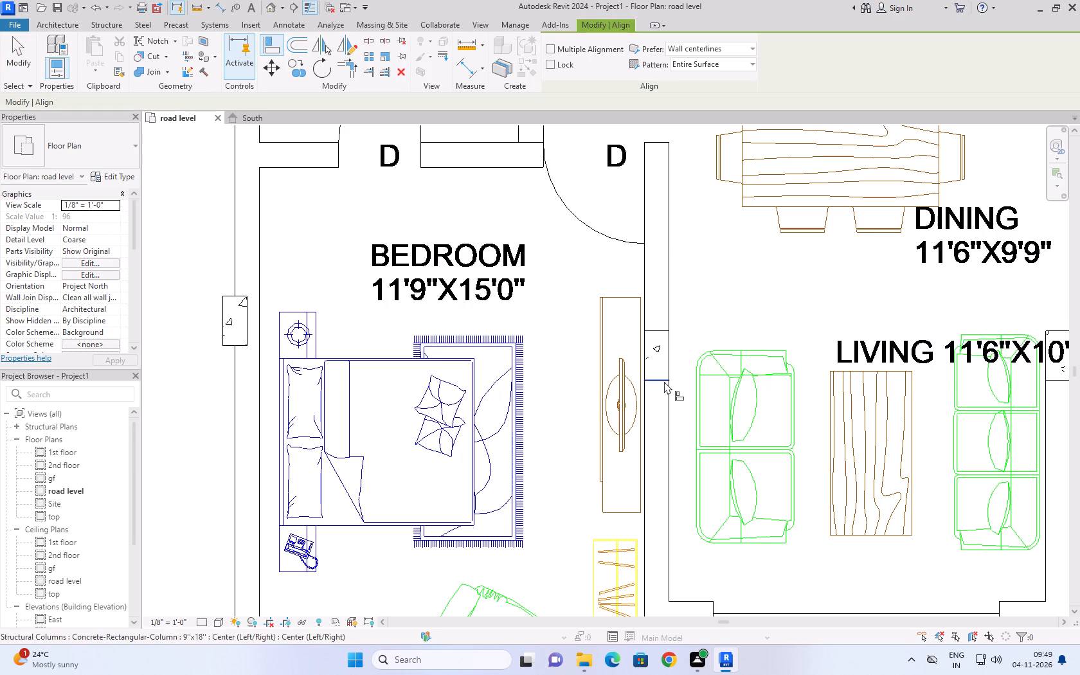
click(664, 381)
click(664, 381)
double_click(664, 381)
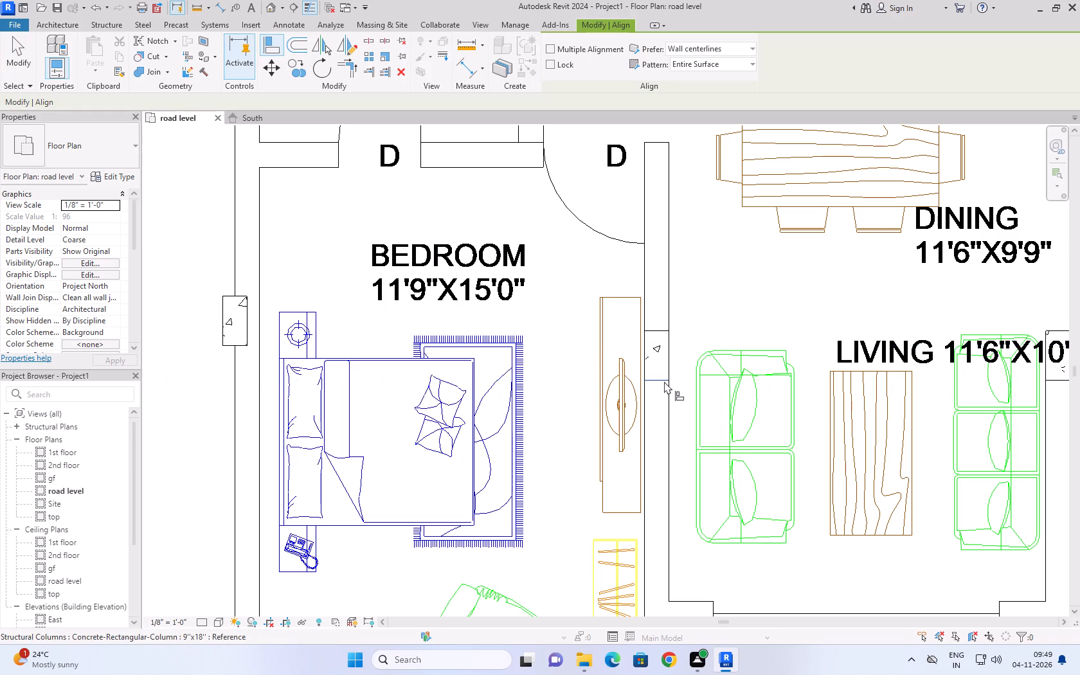
click(664, 381)
click(664, 381)
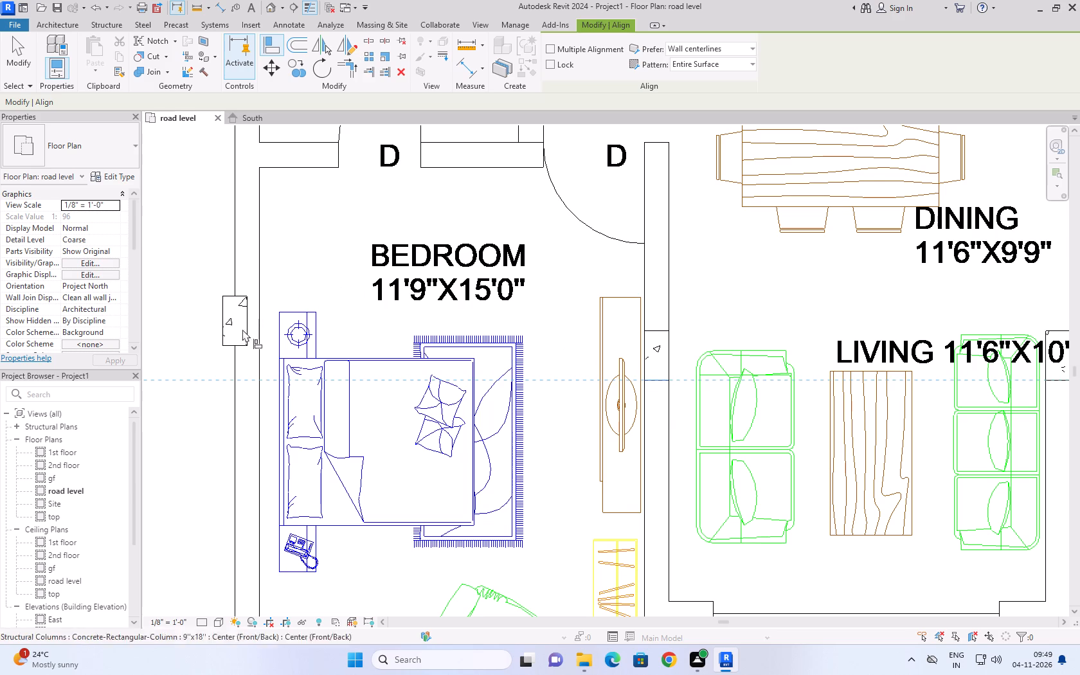
click(233, 346)
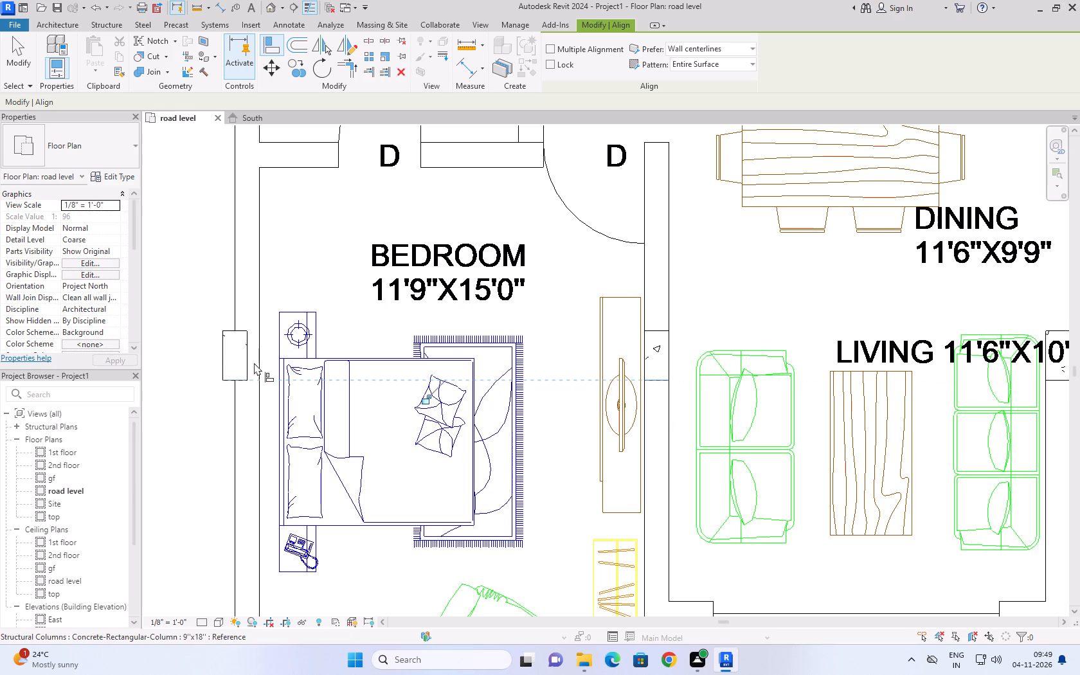
click(257, 364)
click(248, 357)
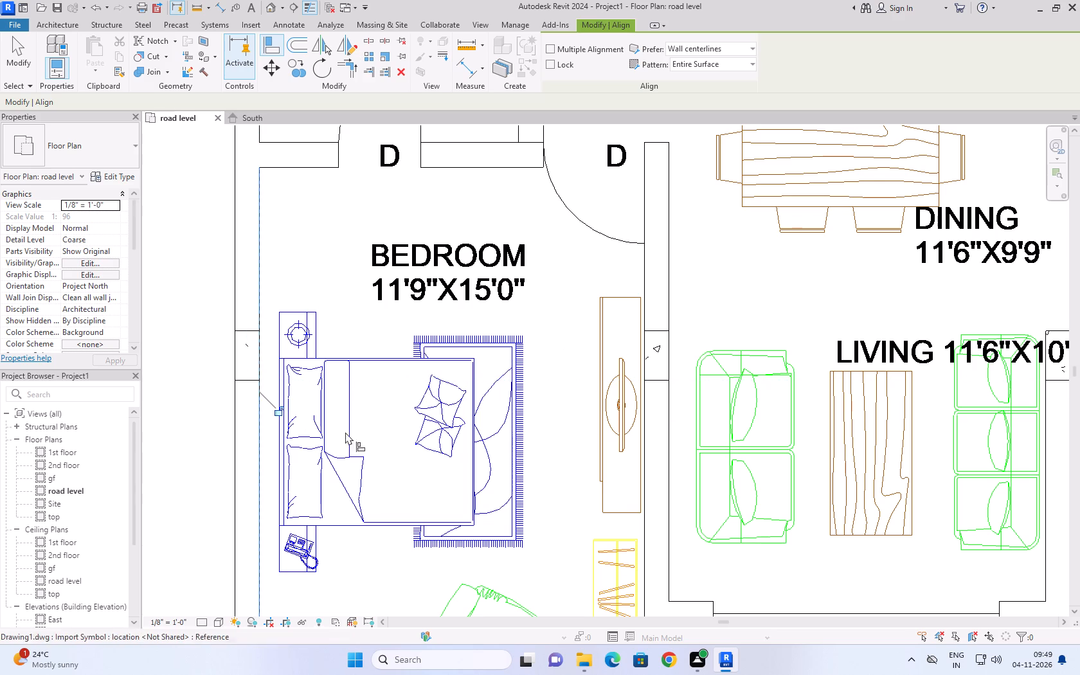
Examine the column alignment along the plan's south side and on the east wall near the utility and duct.
scroll(460, 287, down, 6)
scroll(392, 516, up, 1)
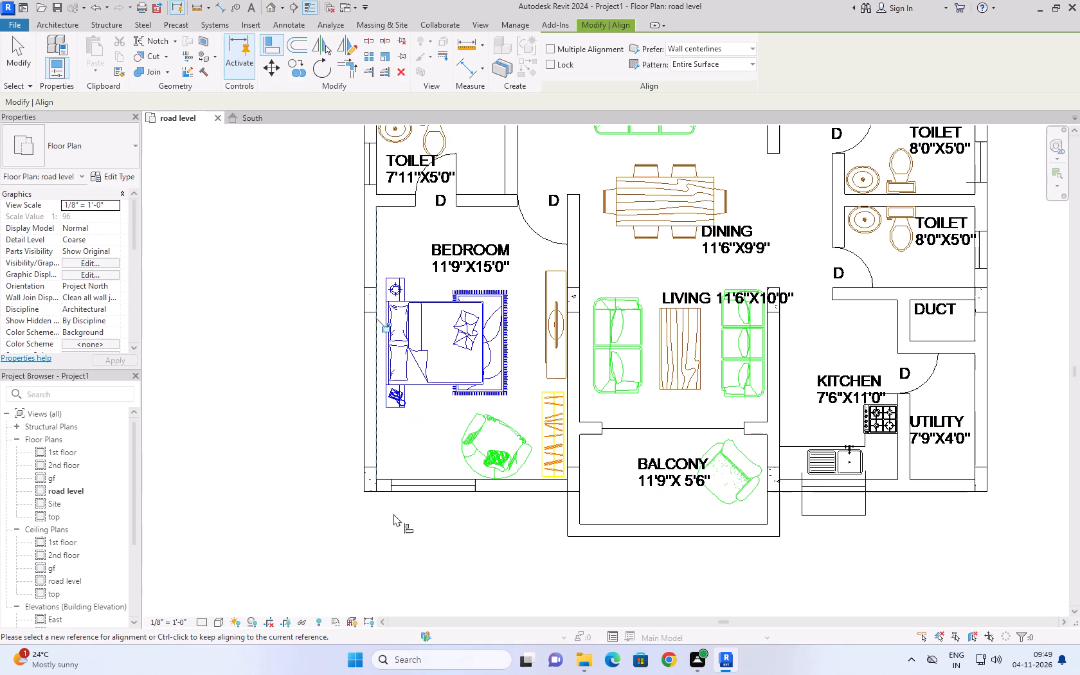
scroll(379, 508, up, 3)
scroll(381, 478, down, 4)
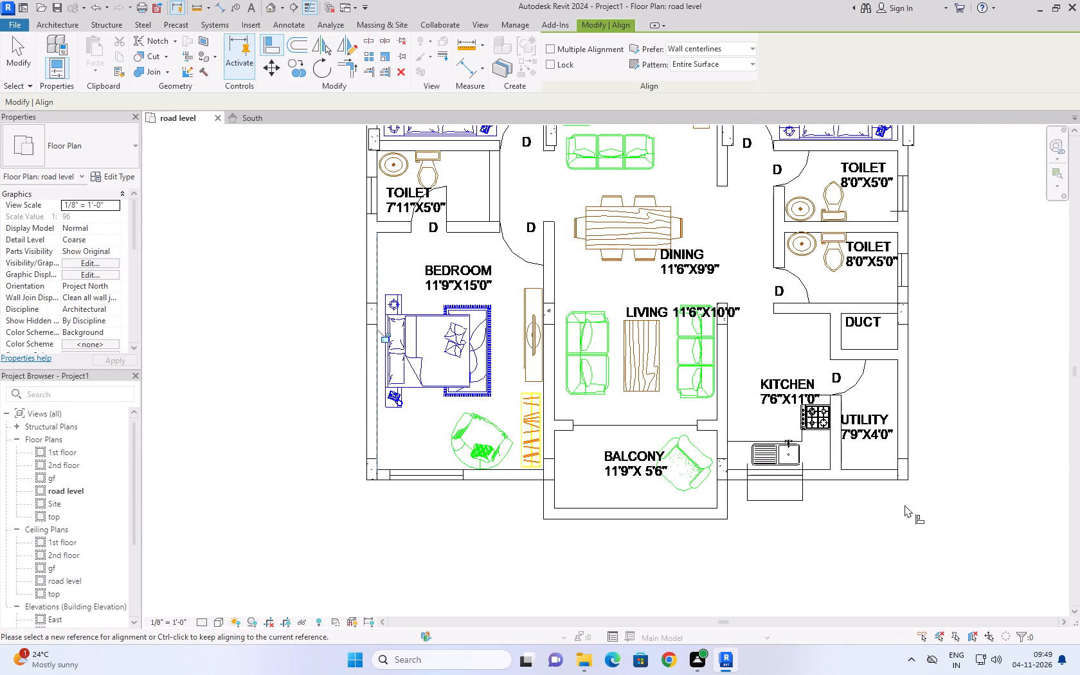
scroll(899, 494, up, 4)
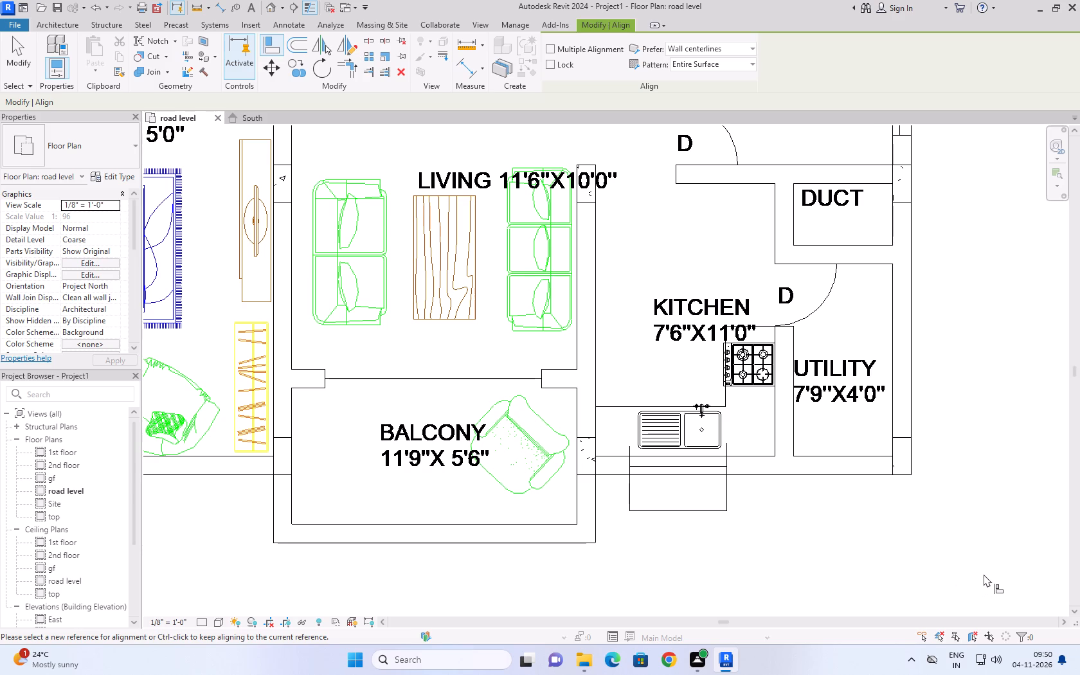
scroll(921, 495, down, 4)
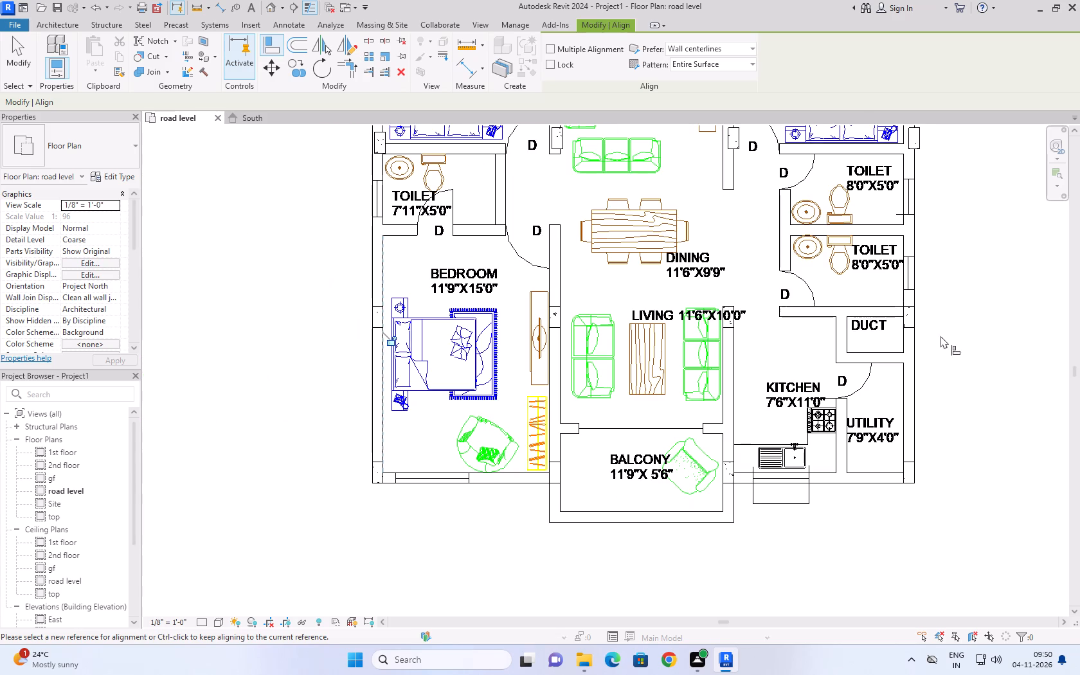
scroll(911, 299, up, 4)
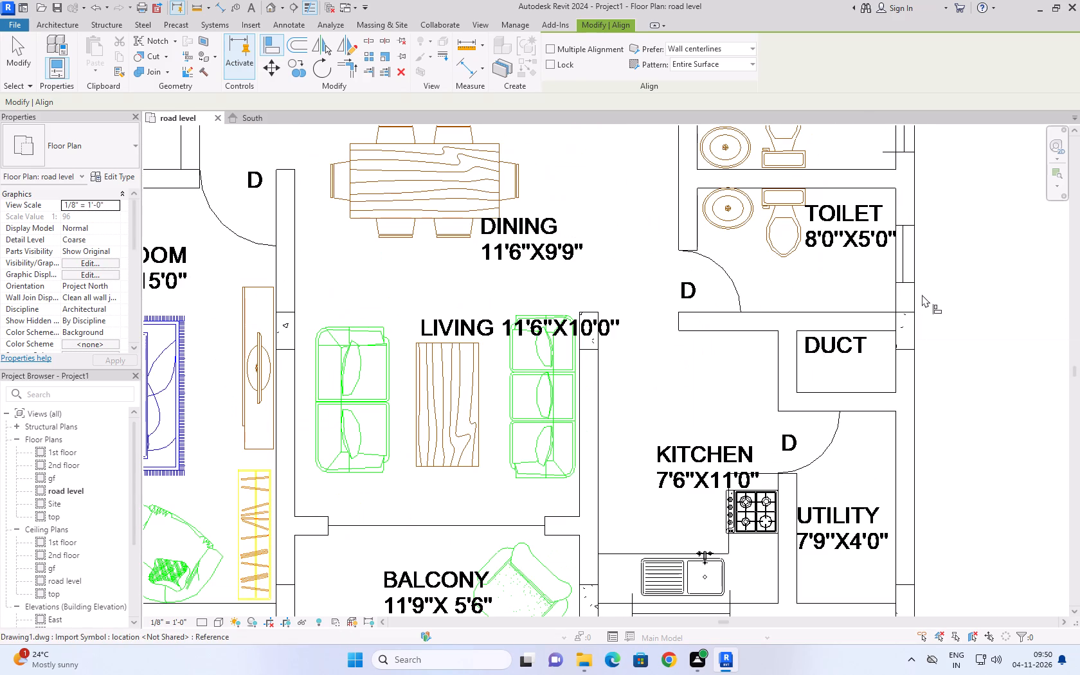
scroll(922, 294, down, 5)
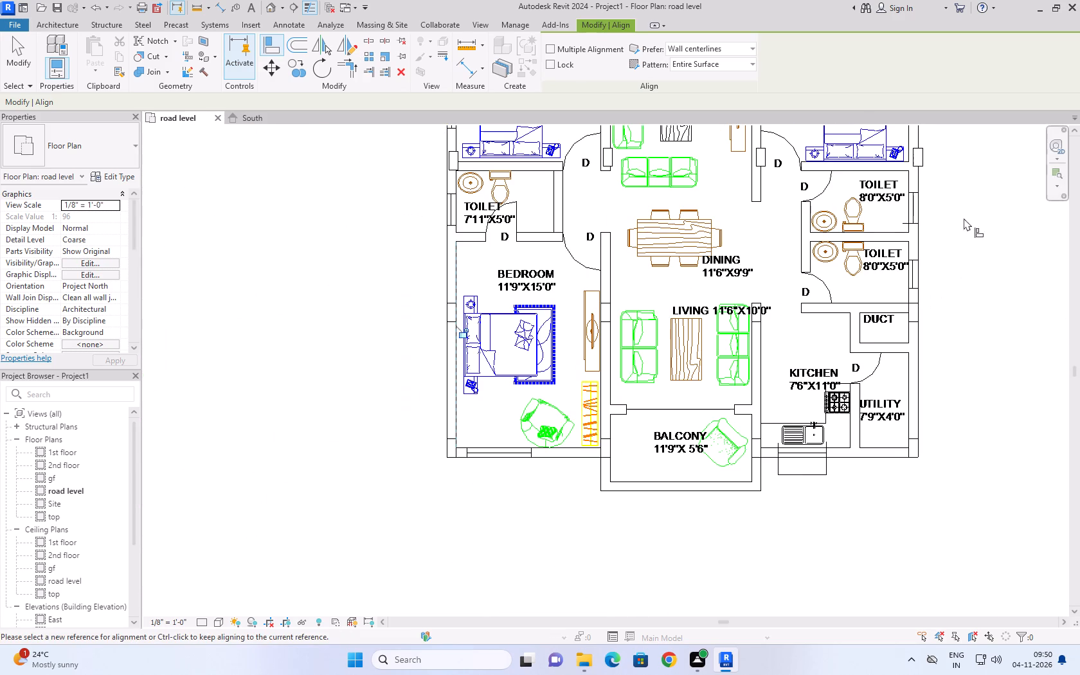
Align the south face of the east wall column beside the 12'0"X10'3" bedroom to the upper 8'0"X5'0" toilet's north inner wall line.
middle_drag(937, 169, 822, 397)
scroll(937, 169, up, 1)
scroll(820, 384, up, 6)
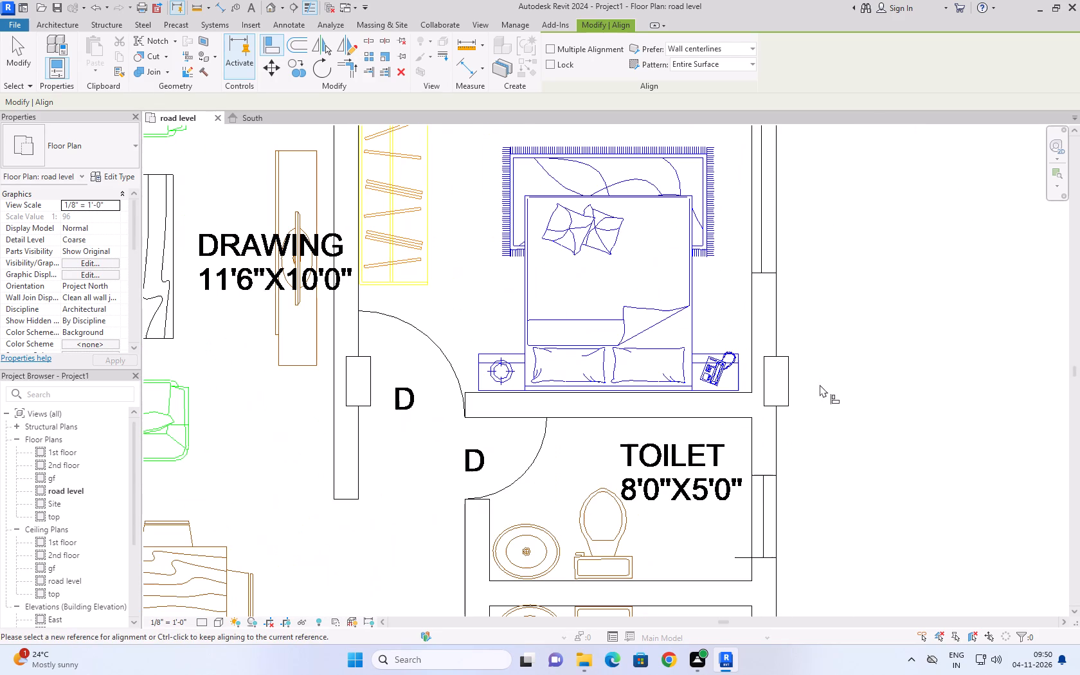
scroll(804, 427, up, 3)
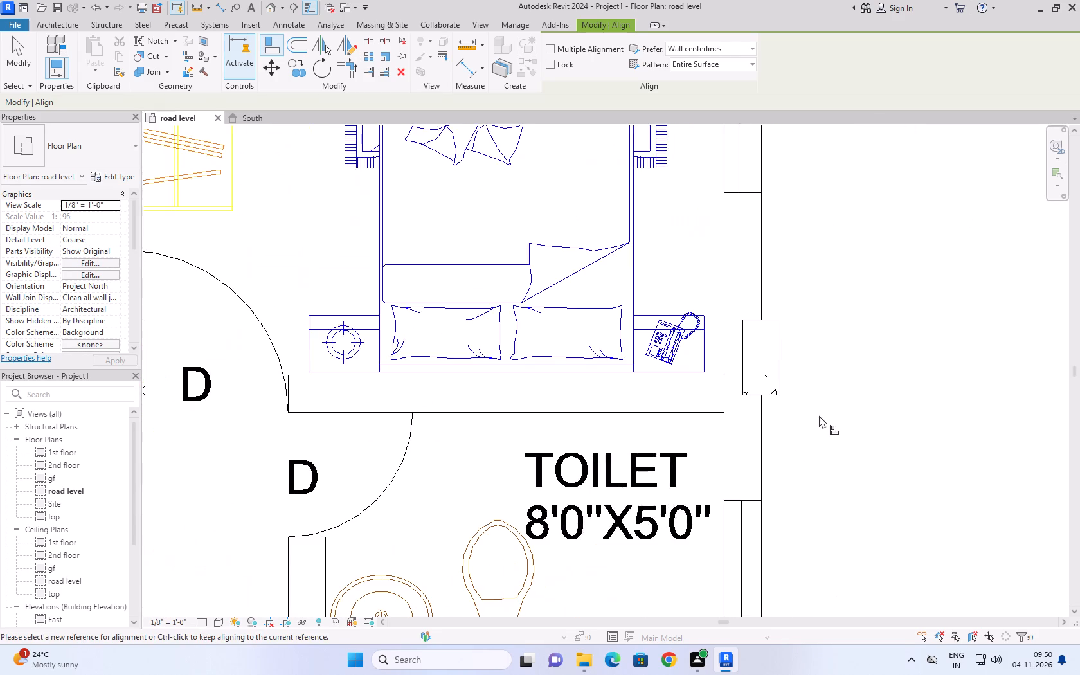
scroll(824, 413, down, 4)
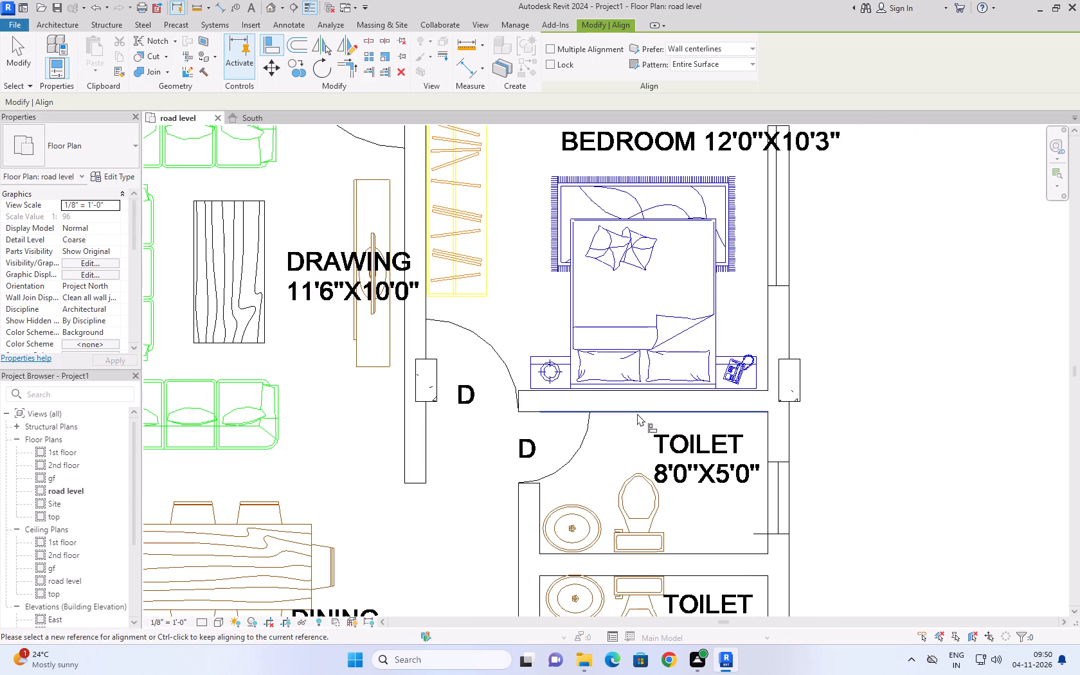
click(637, 413)
click(637, 413)
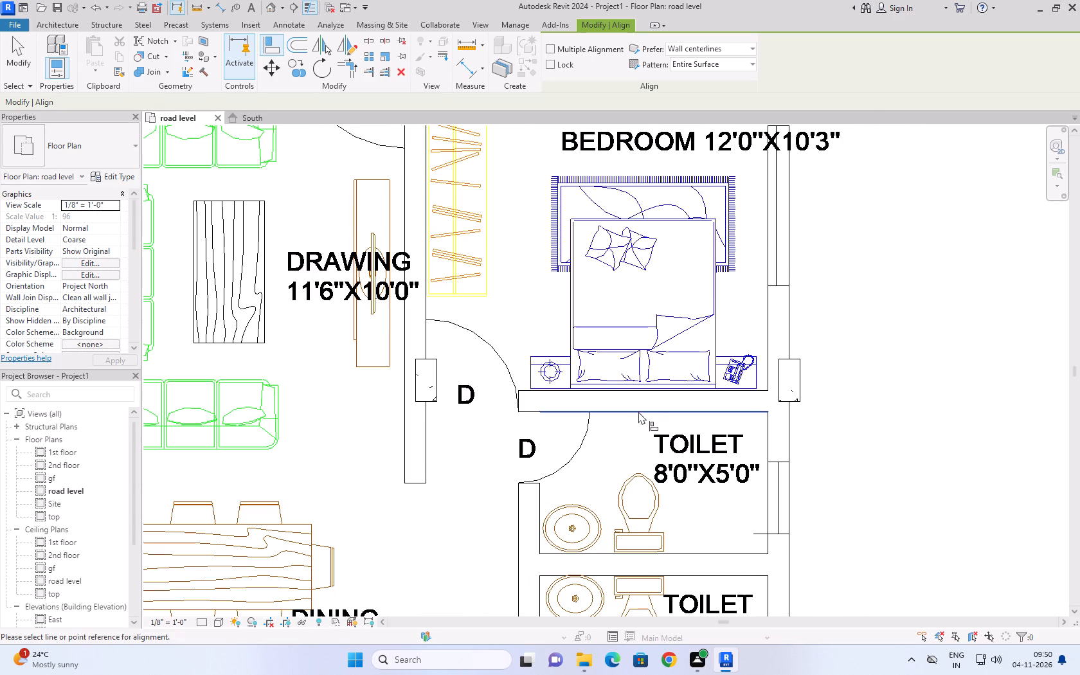
click(638, 410)
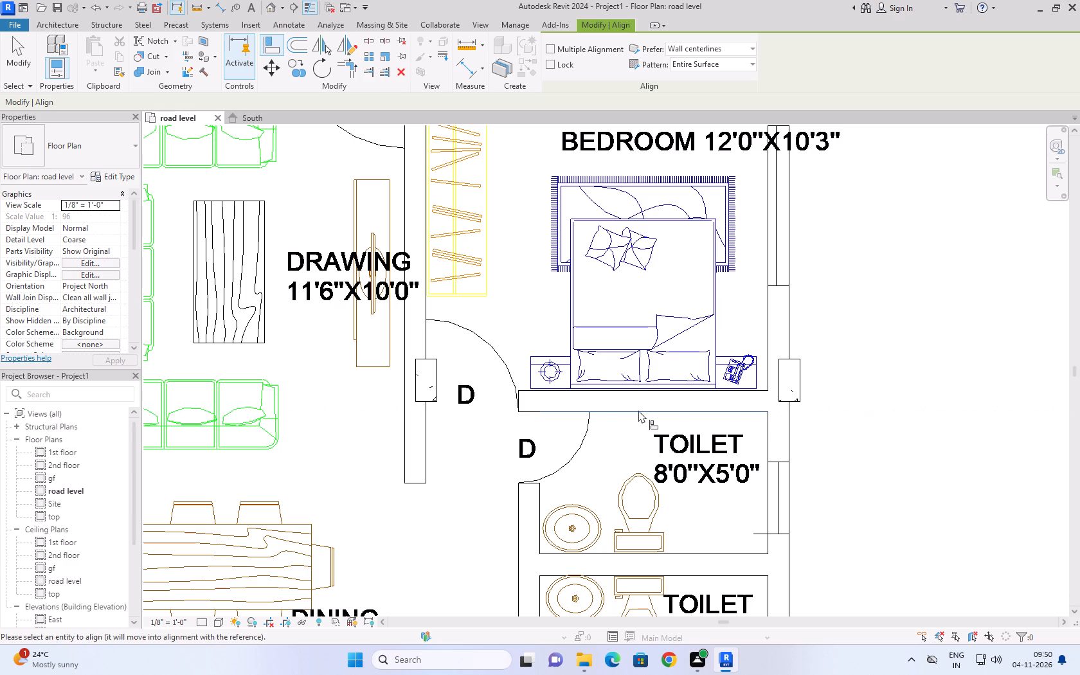
click(788, 402)
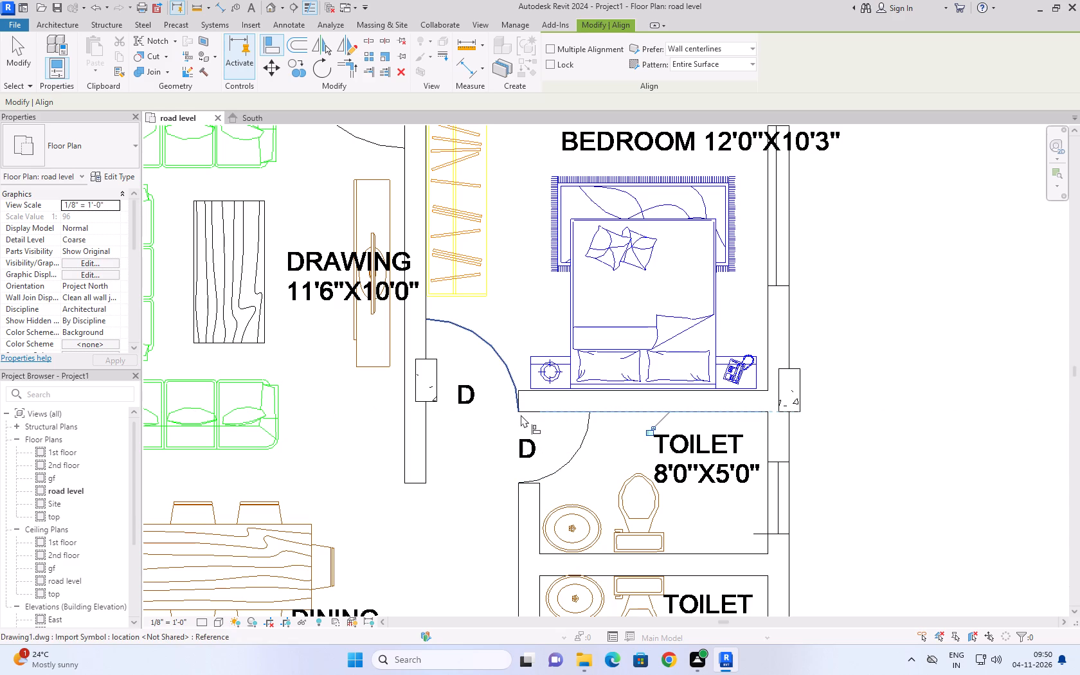
Align the column near the south end of the drawing room's east wall to the upper toilet's north inner line and the wall's drawing-side line.
click(632, 411)
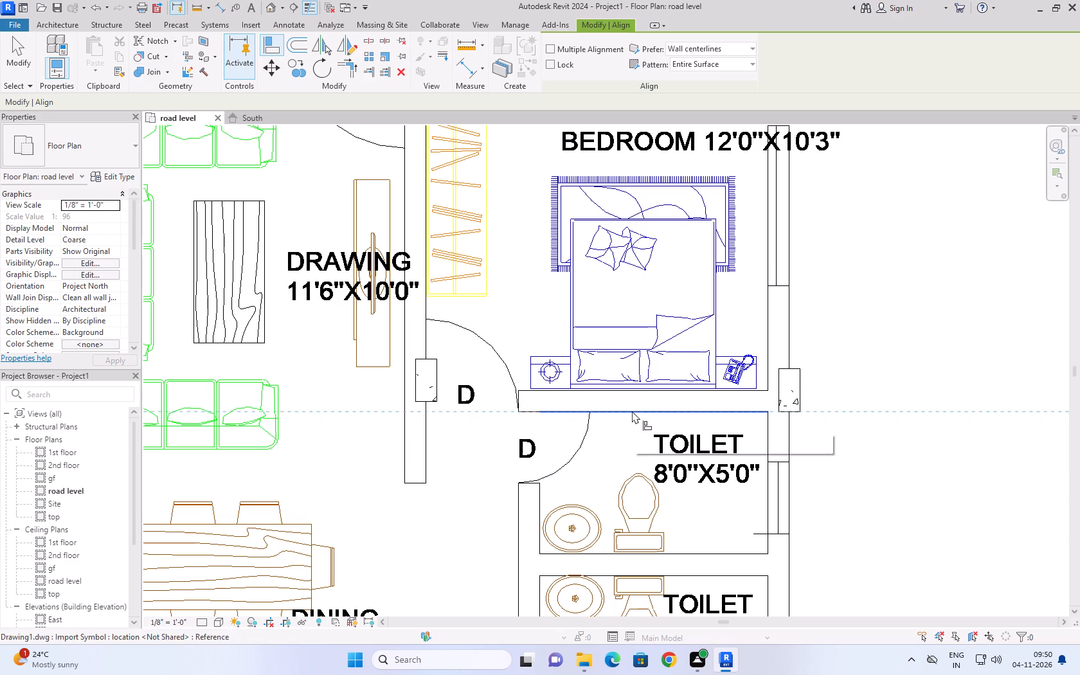
click(632, 411)
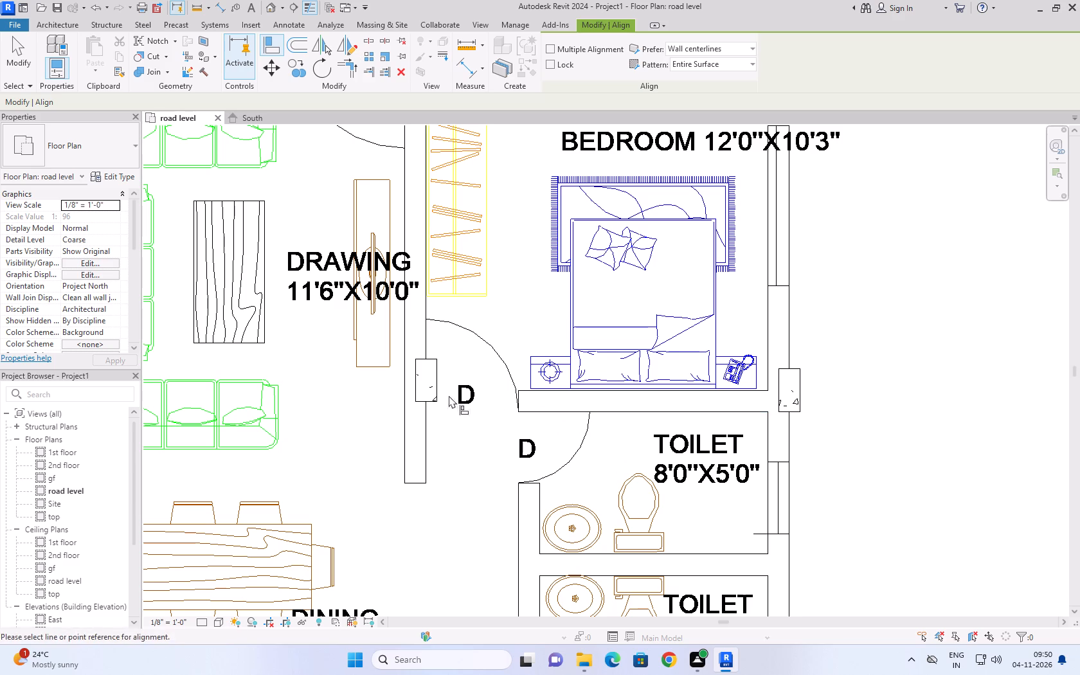
click(761, 410)
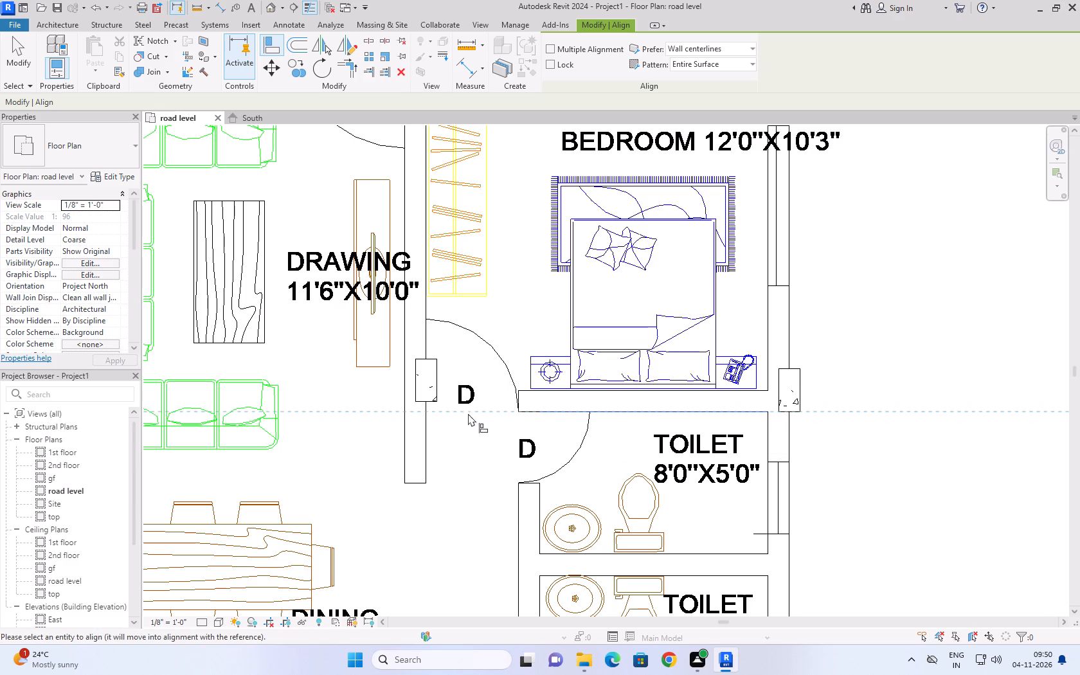
click(426, 403)
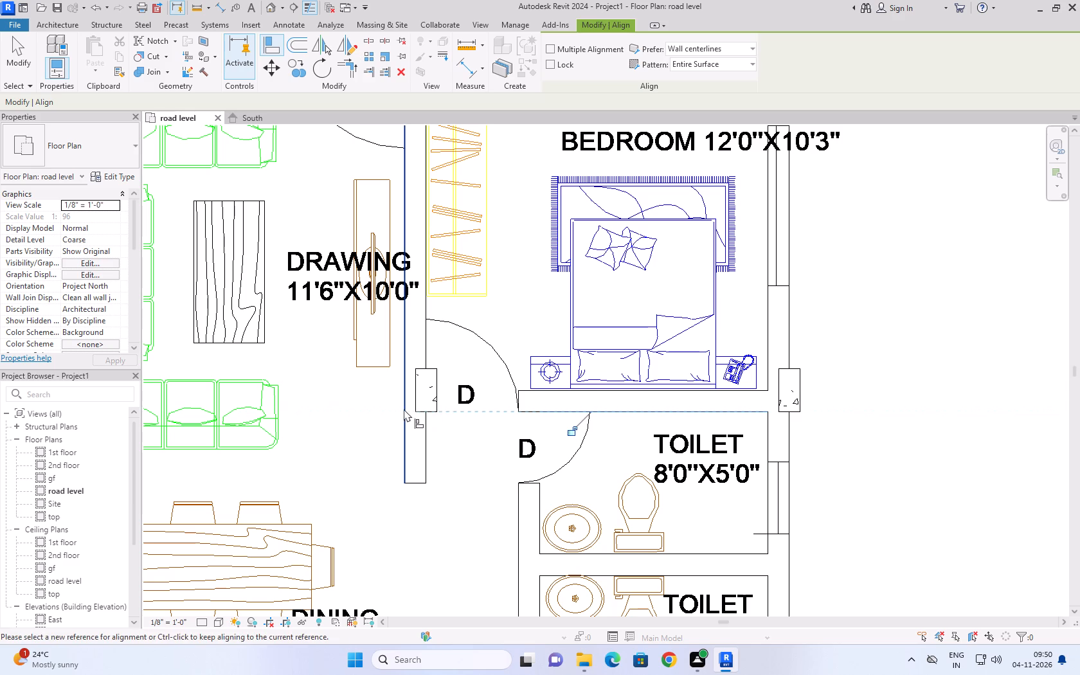
click(404, 409)
click(415, 395)
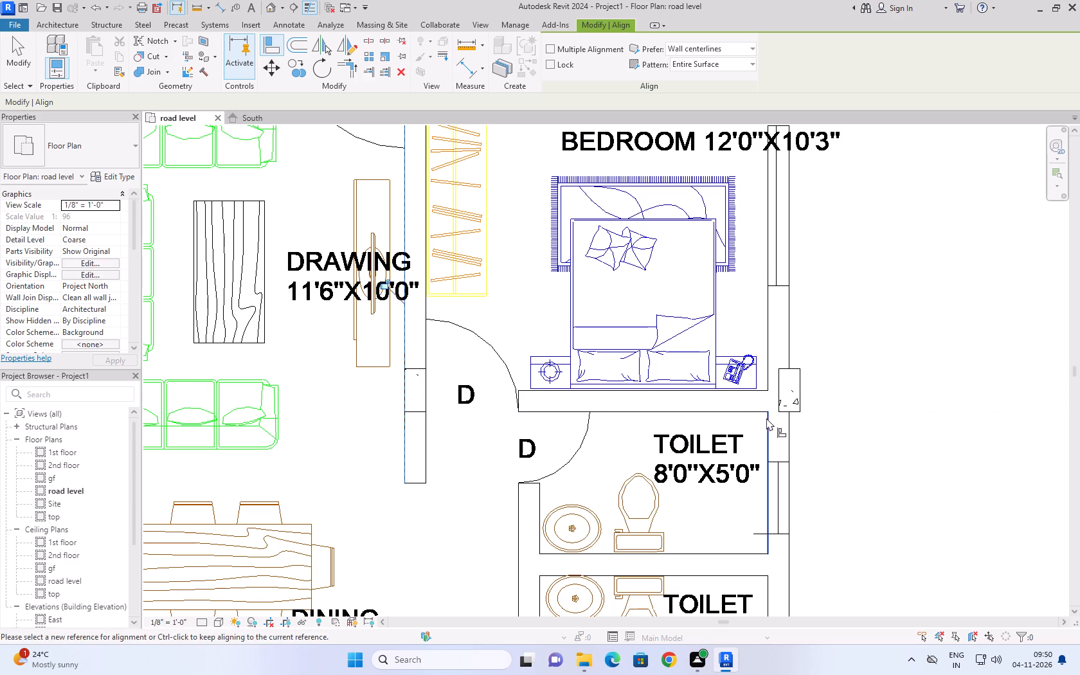
Align the east face of the east wall column beside the upper 8'0"X5'0" toilet to the wall's outer line.
click(788, 423)
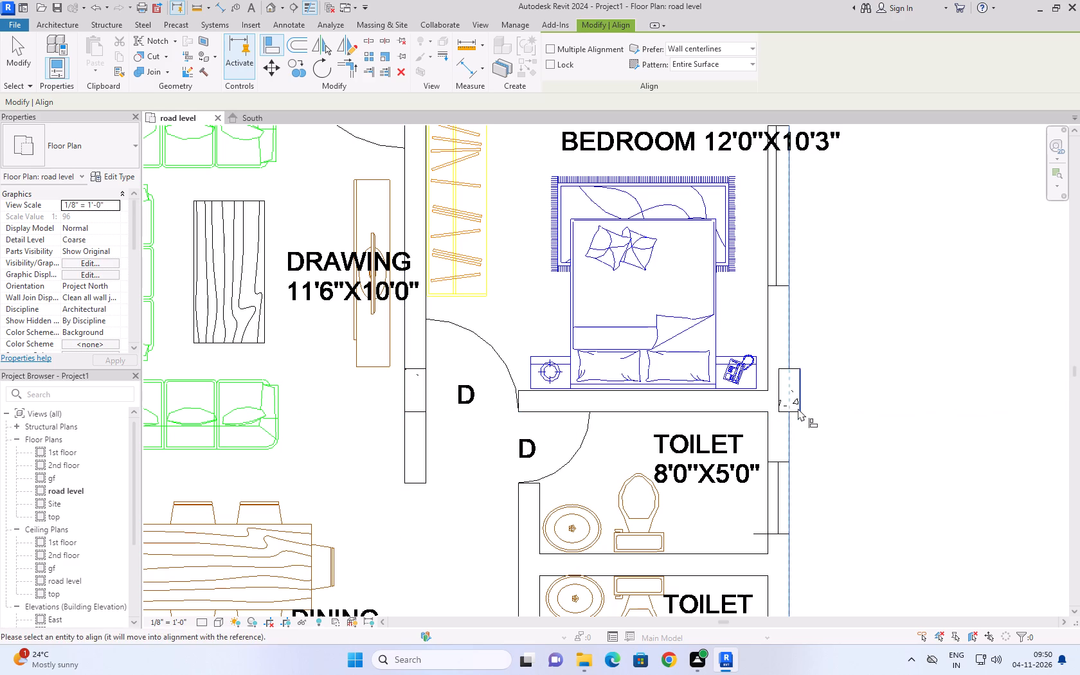
click(803, 388)
scroll(834, 424, down, 4)
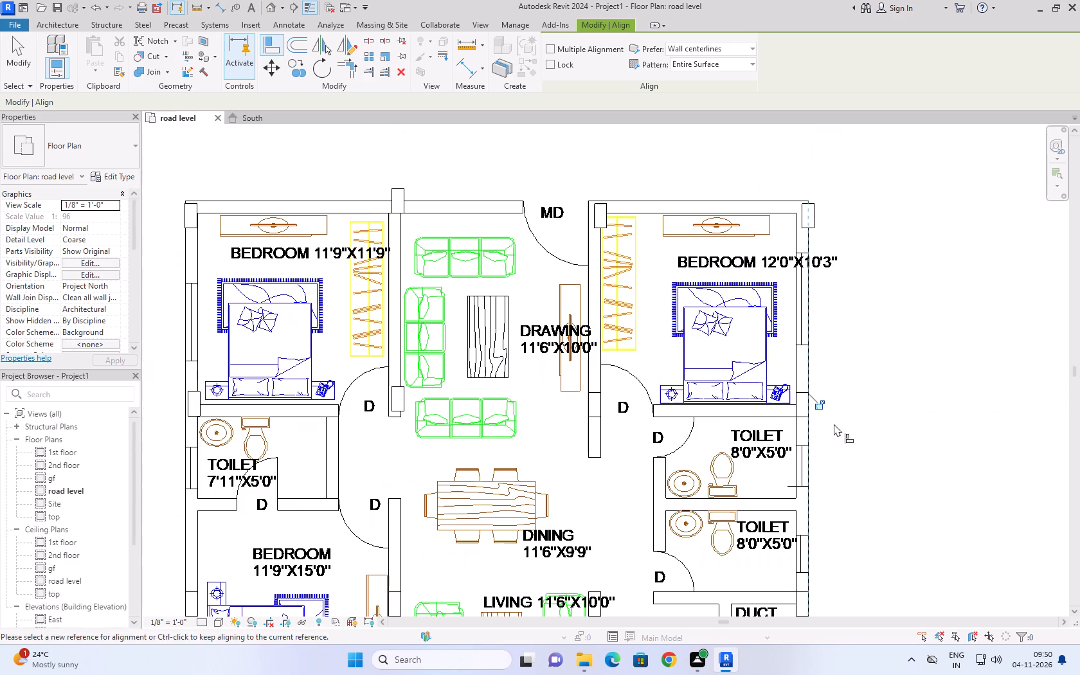
Align the column at the south end of the drawing room's west wall to the wall's end line and its bedroom-side line.
click(393, 420)
click(393, 420)
click(393, 420)
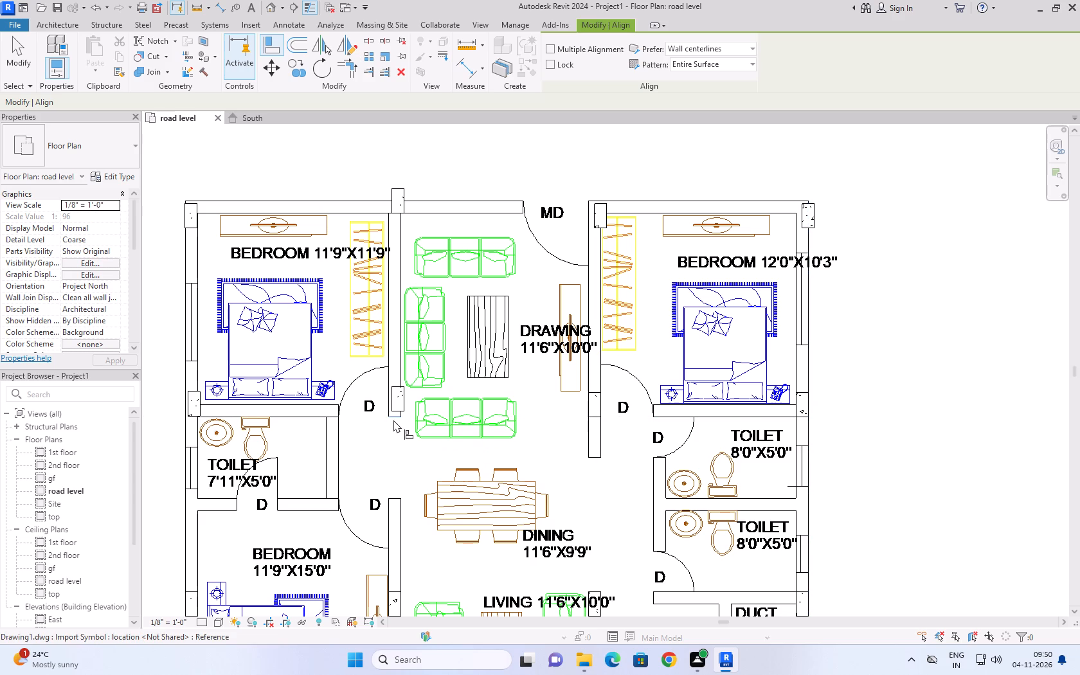
click(397, 410)
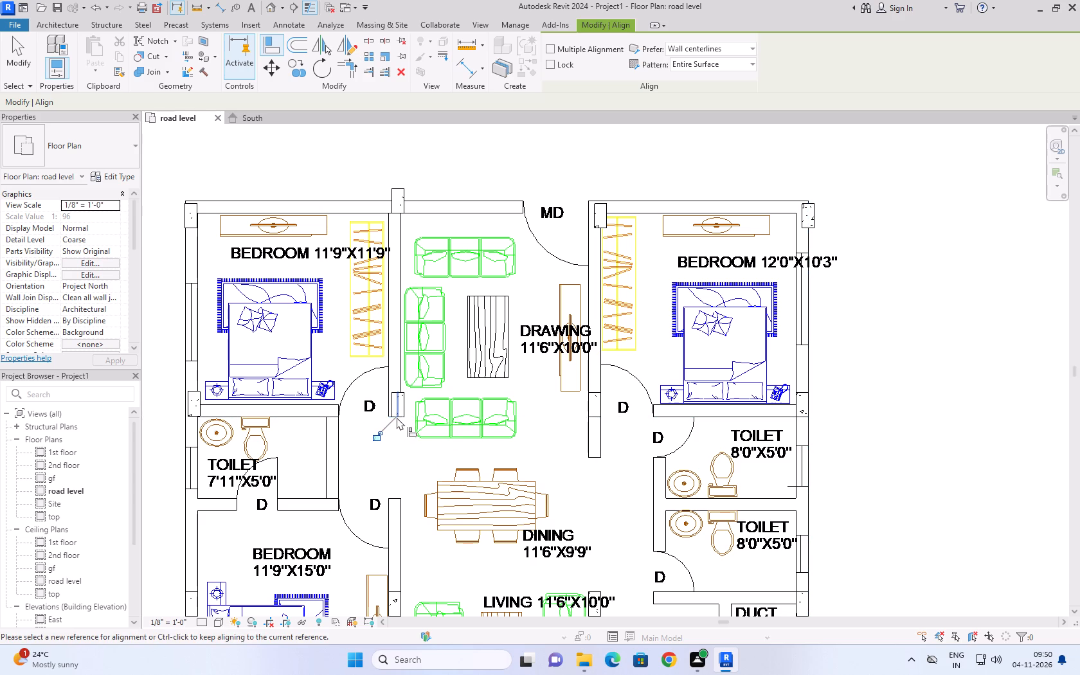
scroll(388, 407, up, 6)
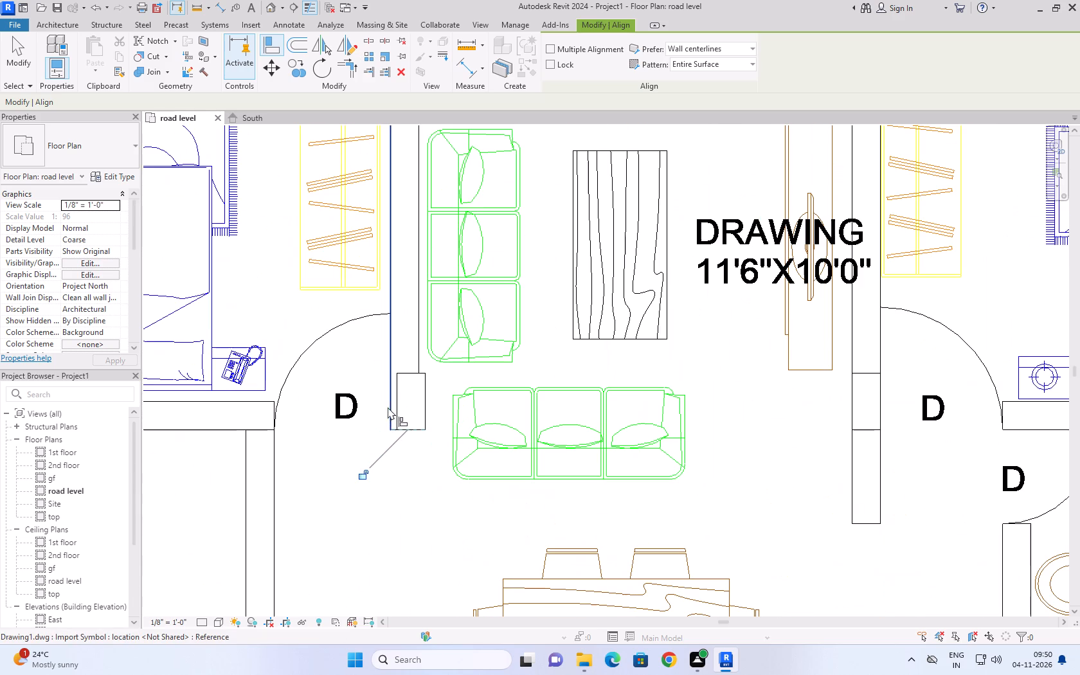
click(391, 406)
click(397, 402)
scroll(429, 456, down, 2)
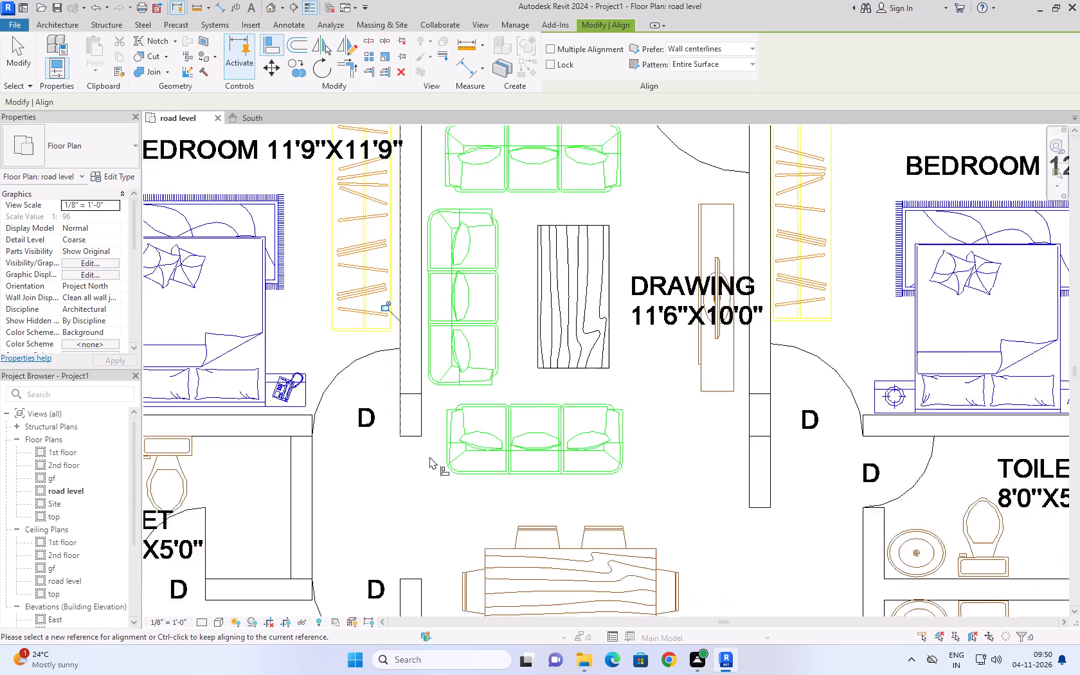
Align the west wall column beside the 7'11"X5'0" toilet to the toilet's north inner wall line and the west wall's outer line.
scroll(429, 456, down, 6)
scroll(286, 463, up, 6)
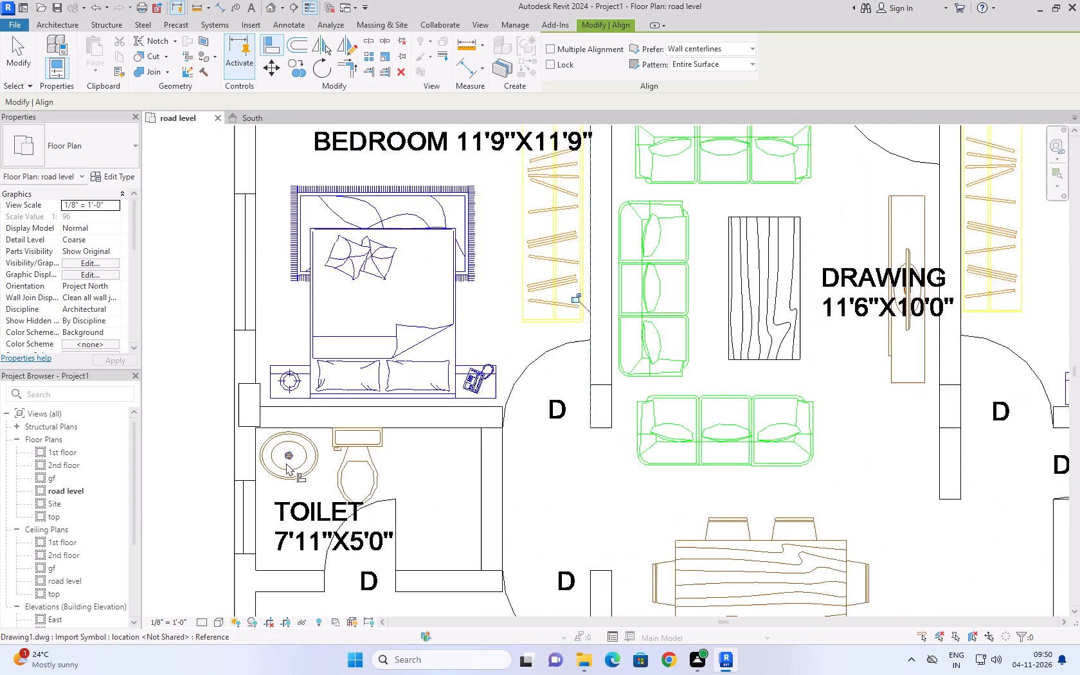
scroll(286, 463, up, 1)
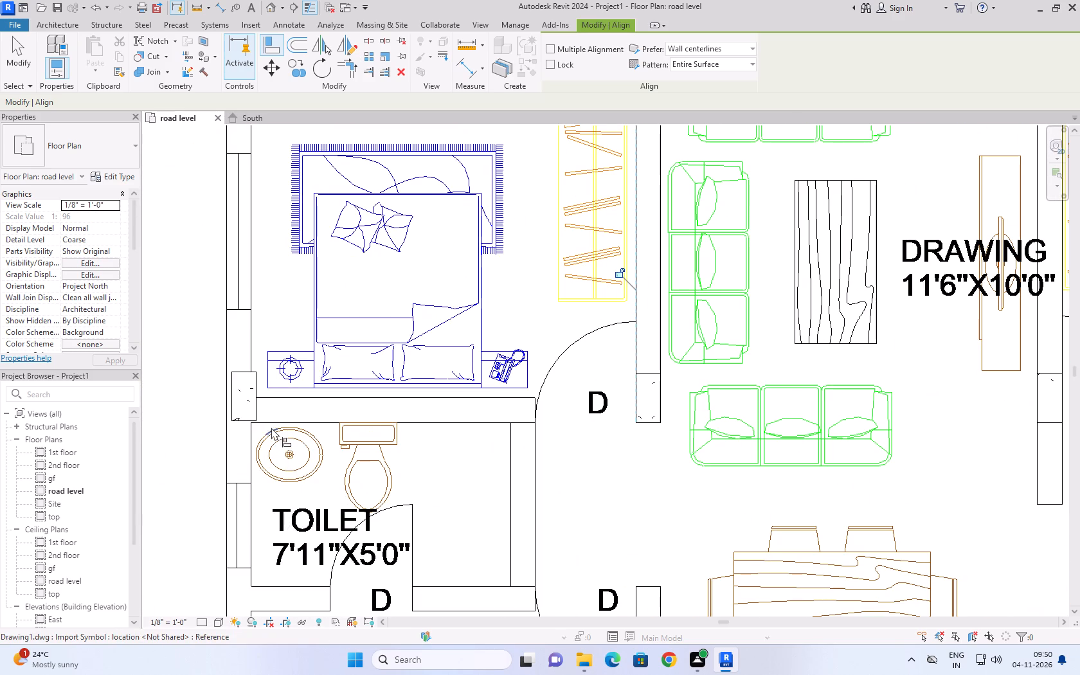
click(271, 425)
click(246, 421)
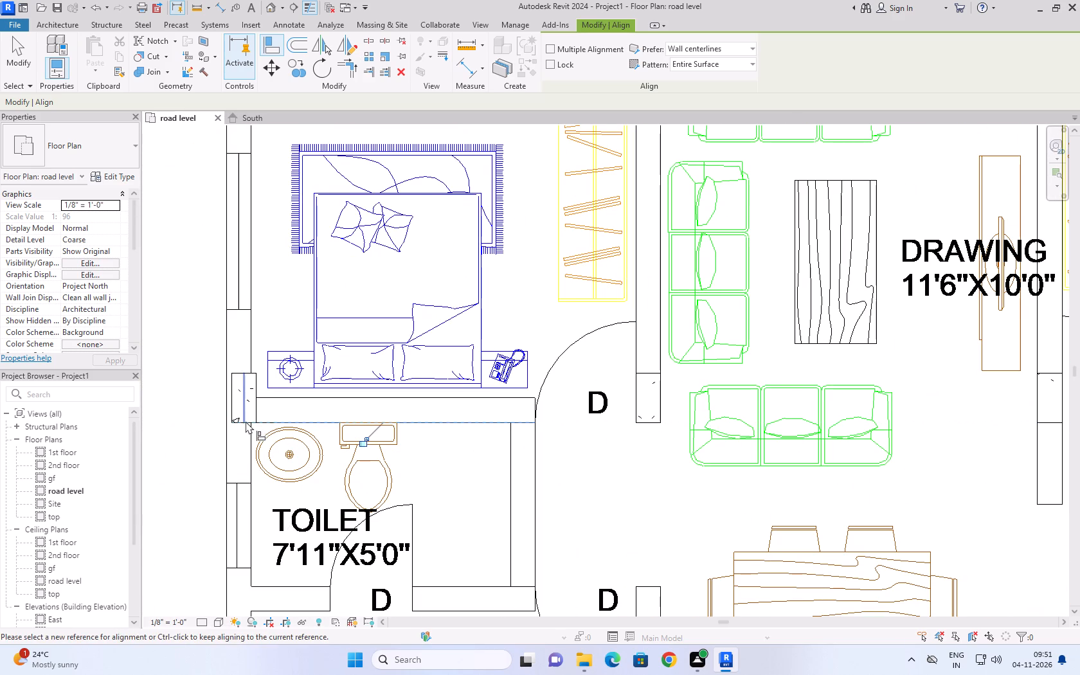
click(225, 401)
click(233, 396)
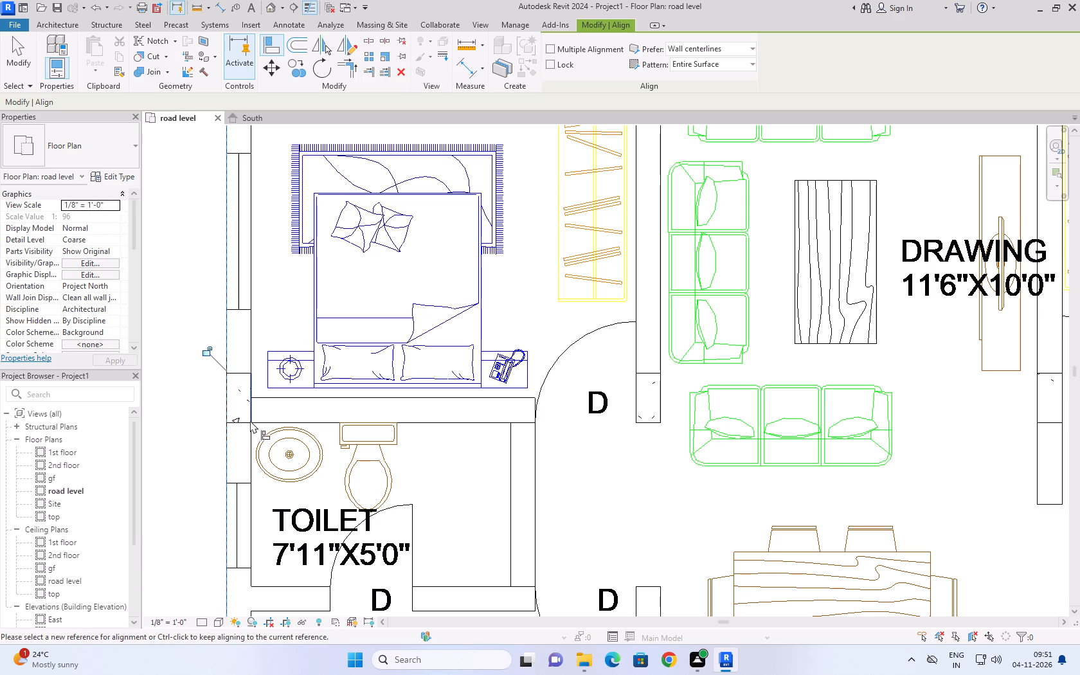
Align the northwest corner column of the 11'9"X11'9" bedroom to the north wall's outer line and the west wall's inner line.
scroll(225, 424, up, 4)
scroll(226, 424, down, 7)
scroll(368, 234, down, 4)
scroll(293, 183, up, 9)
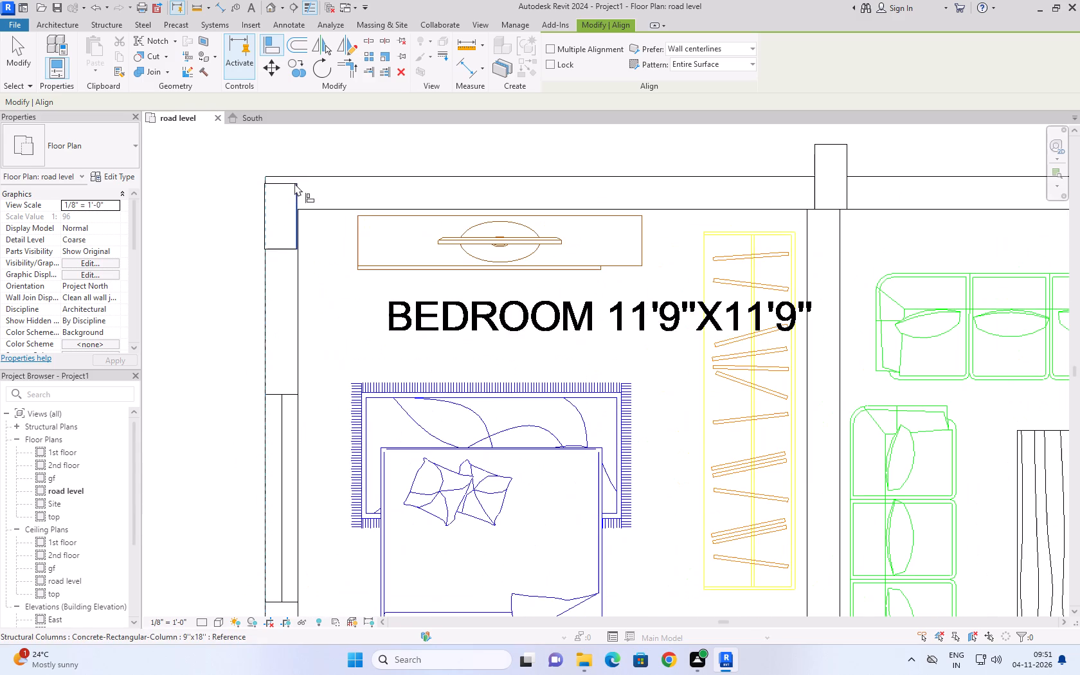
click(308, 175)
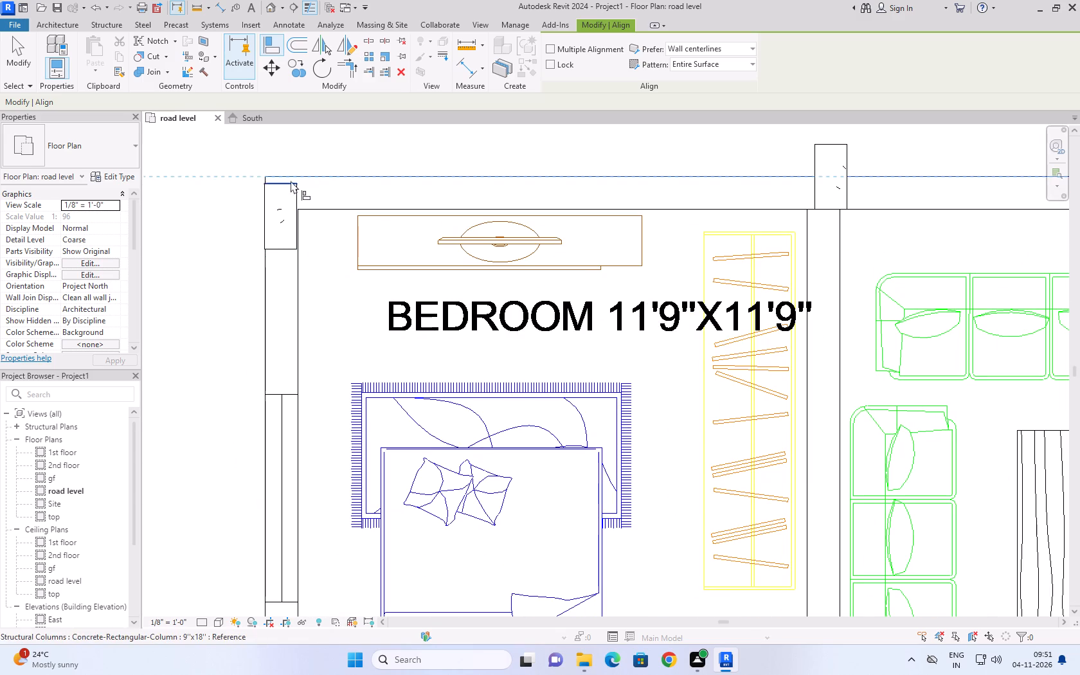
click(287, 182)
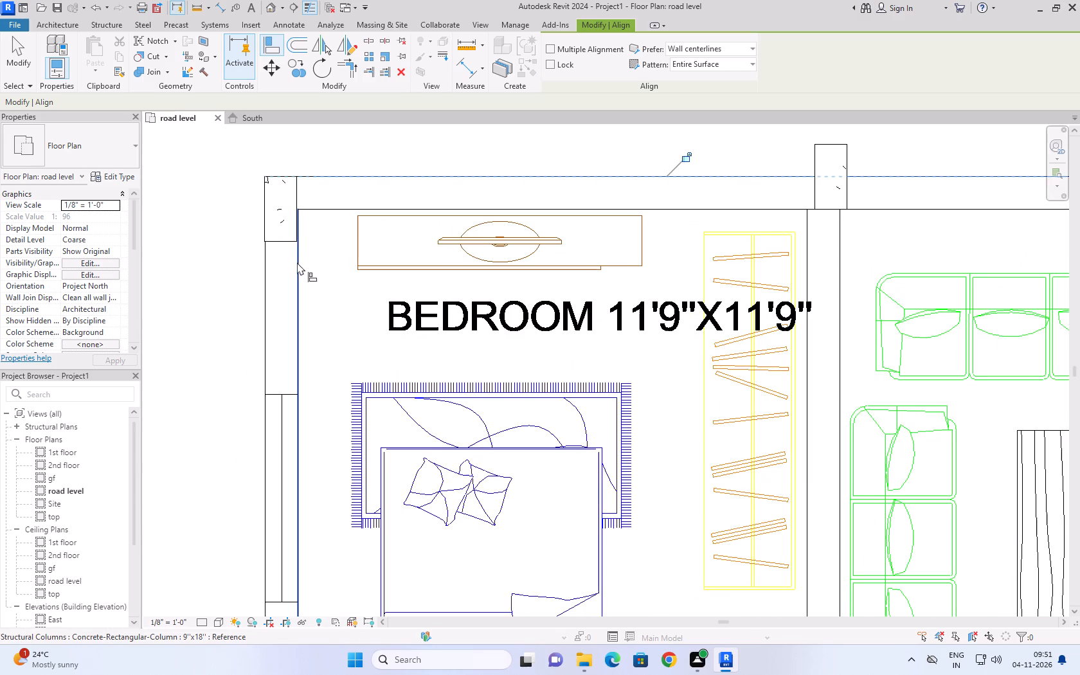
click(300, 266)
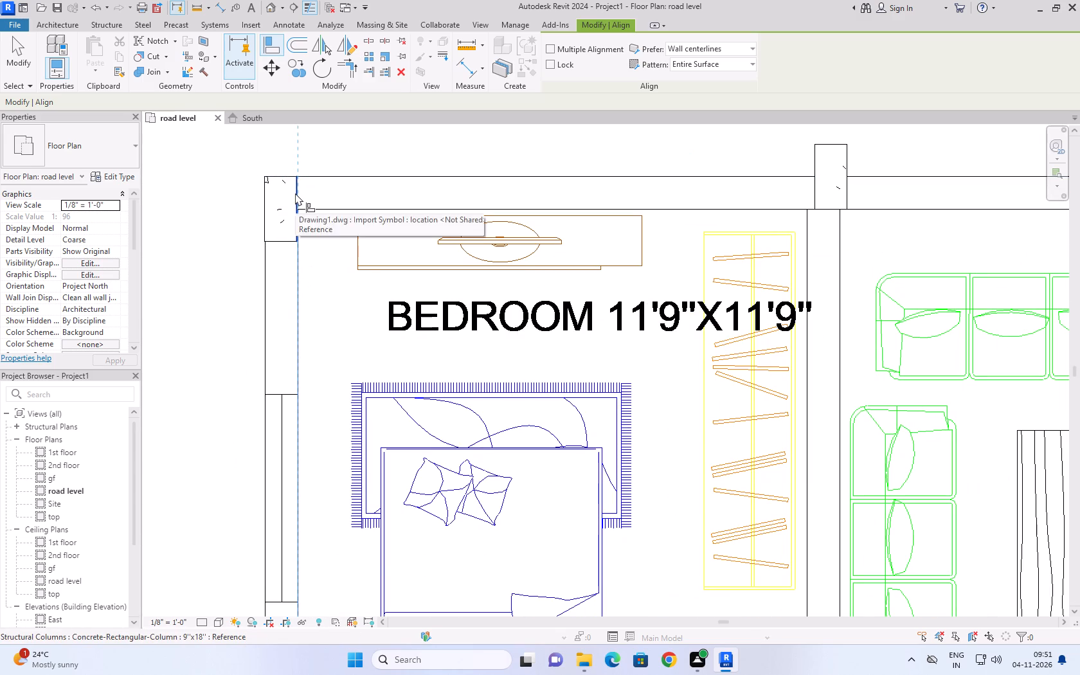
scroll(295, 193, up, 7)
click(300, 194)
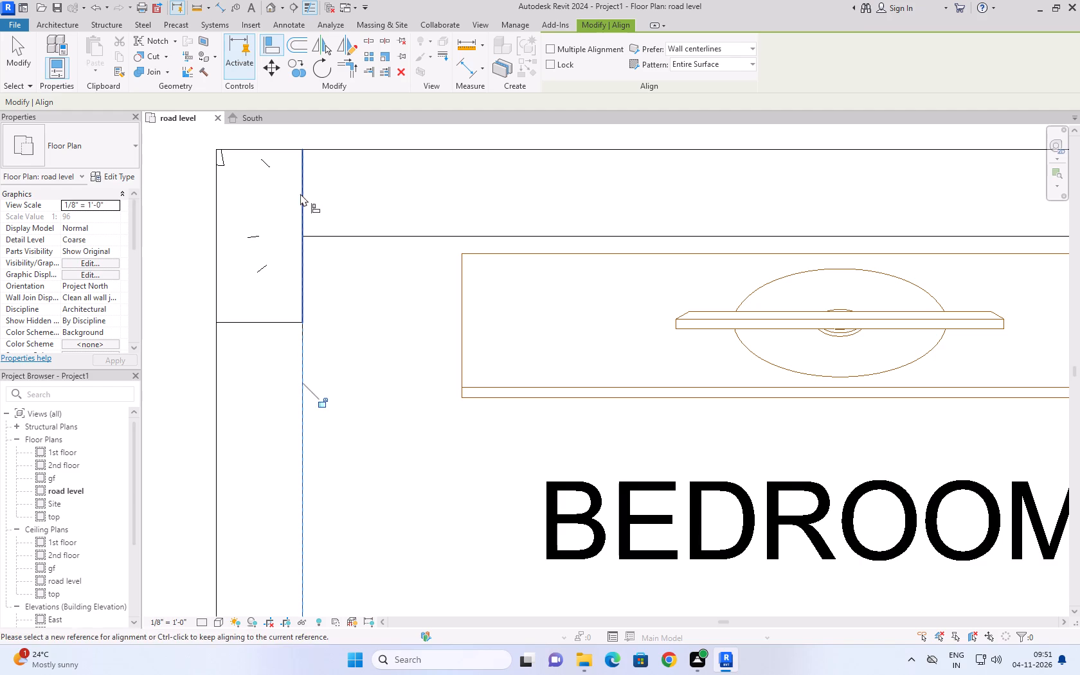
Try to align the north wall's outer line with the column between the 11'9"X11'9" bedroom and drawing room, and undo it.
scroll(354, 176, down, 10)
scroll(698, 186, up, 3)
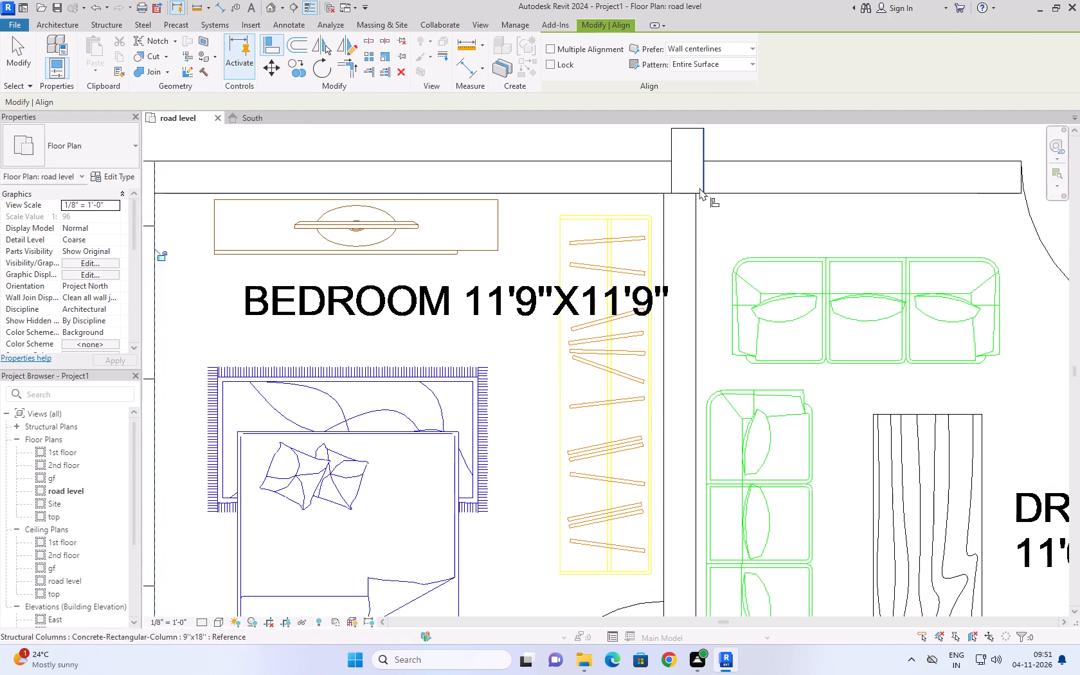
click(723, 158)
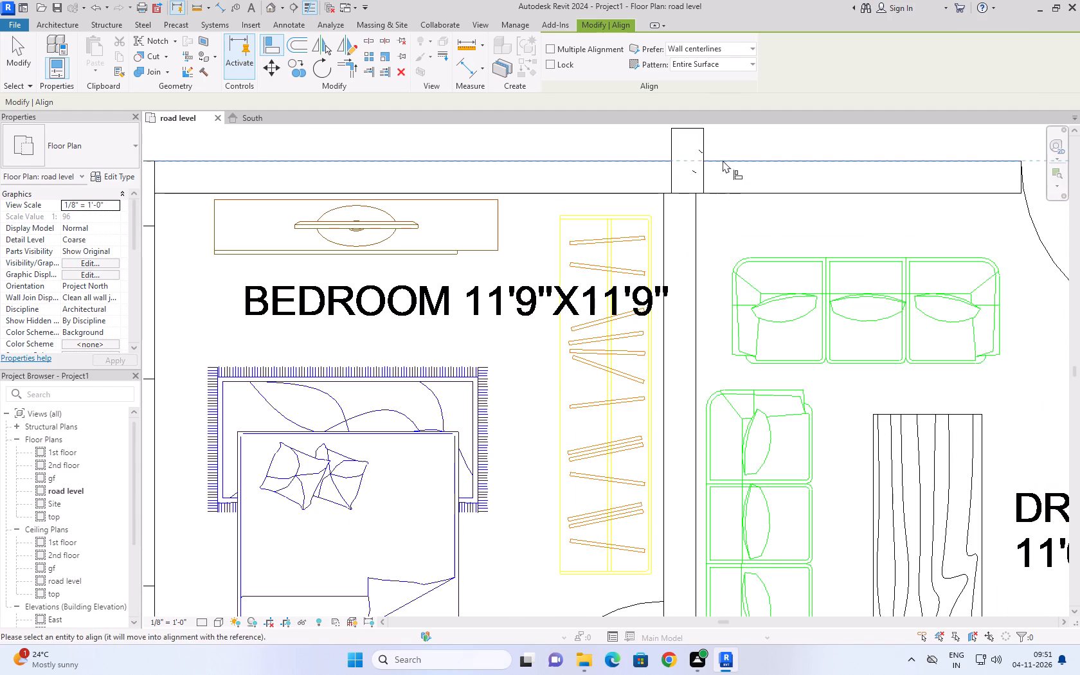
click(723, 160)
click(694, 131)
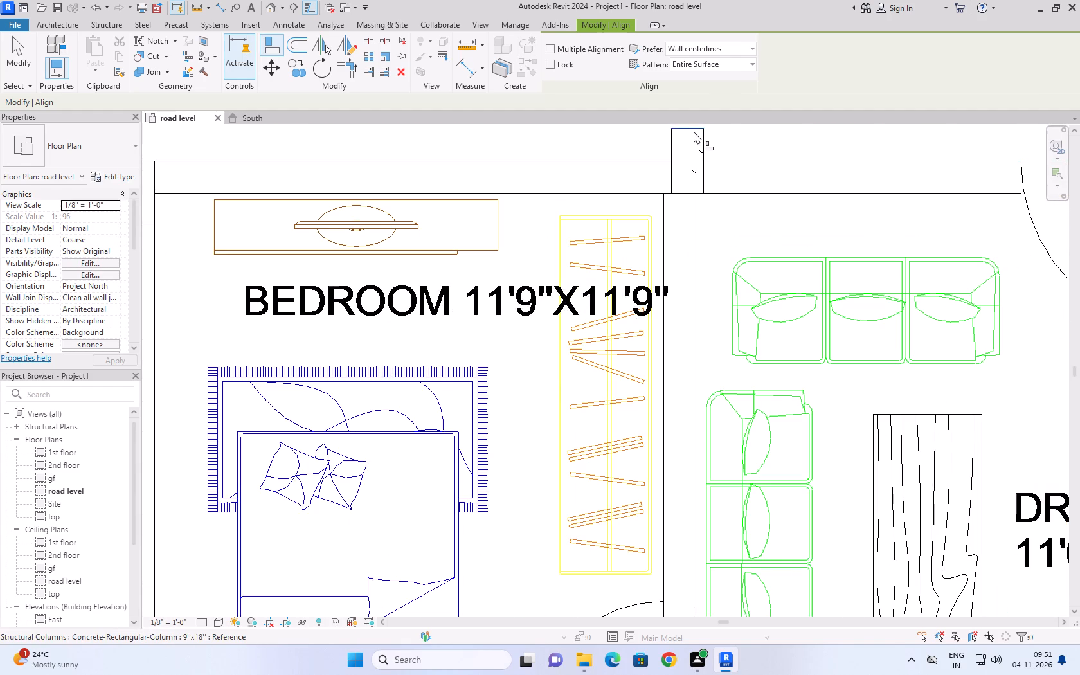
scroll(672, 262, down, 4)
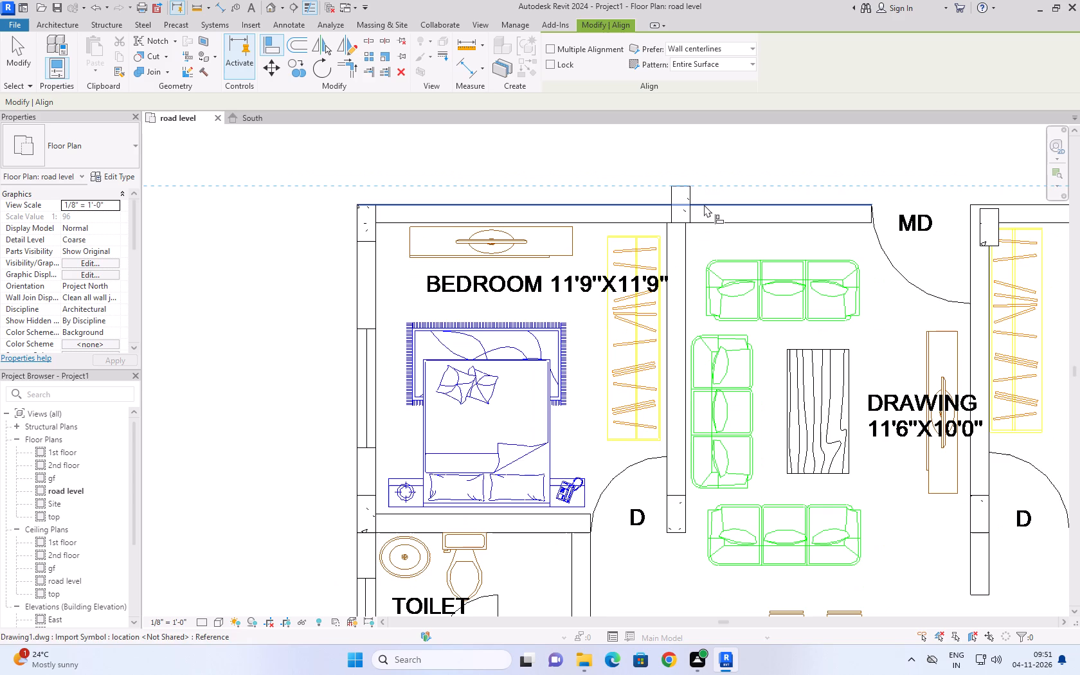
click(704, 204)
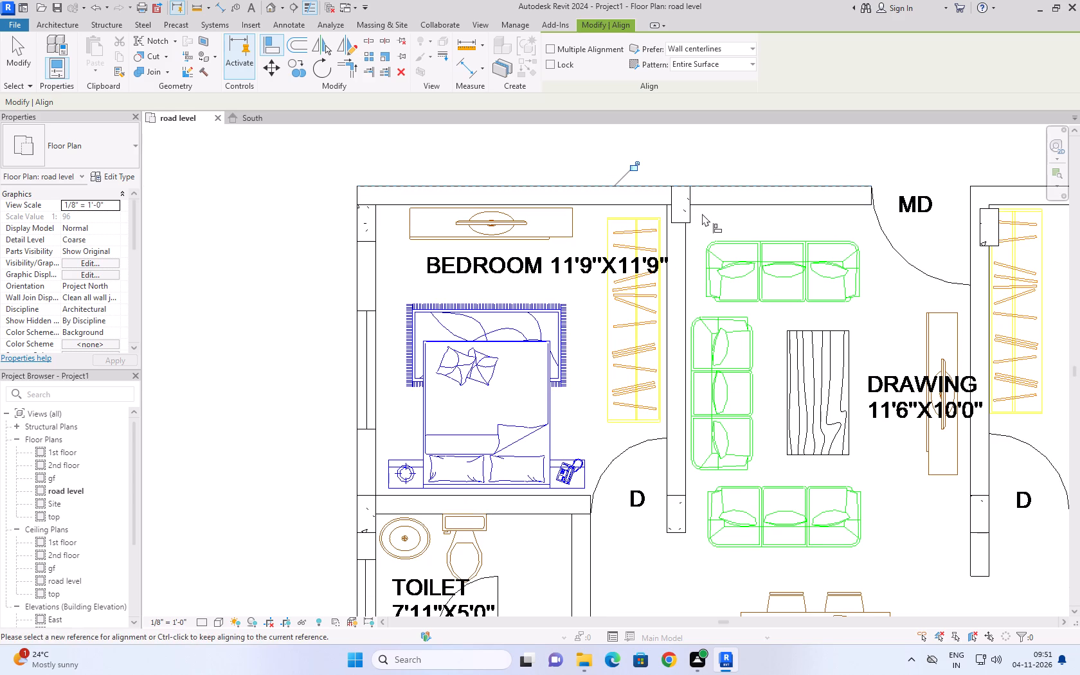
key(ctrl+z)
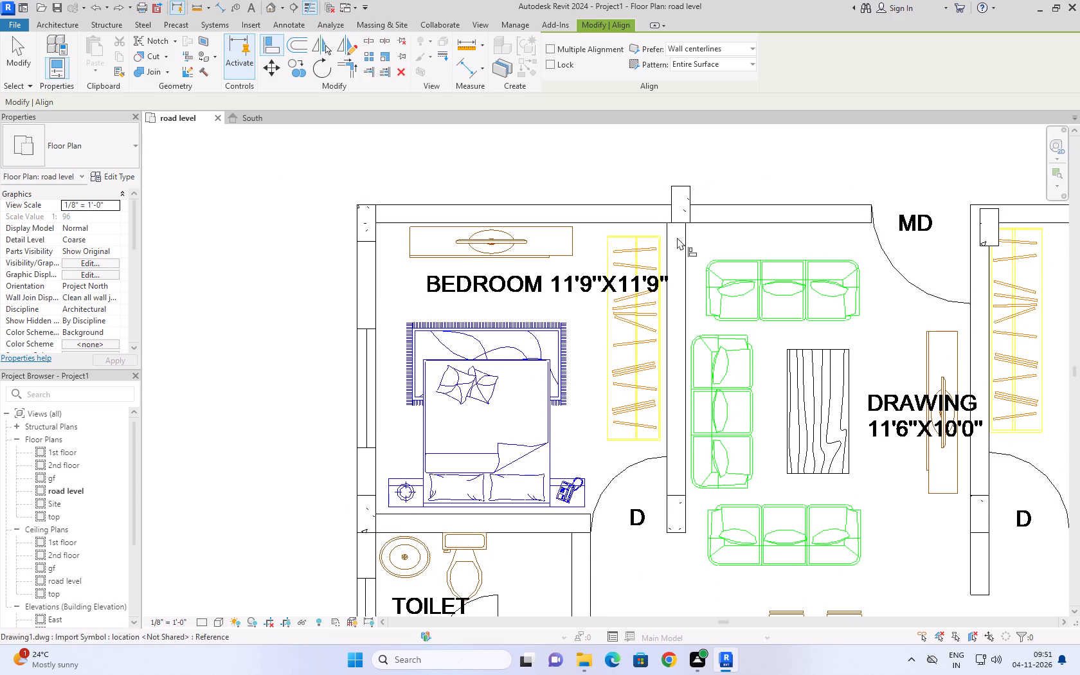
Align the north wall column between the 11'9"X11'9" bedroom and drawing room to the north outer line and the dividing wall's bedroom-side line.
click(579, 201)
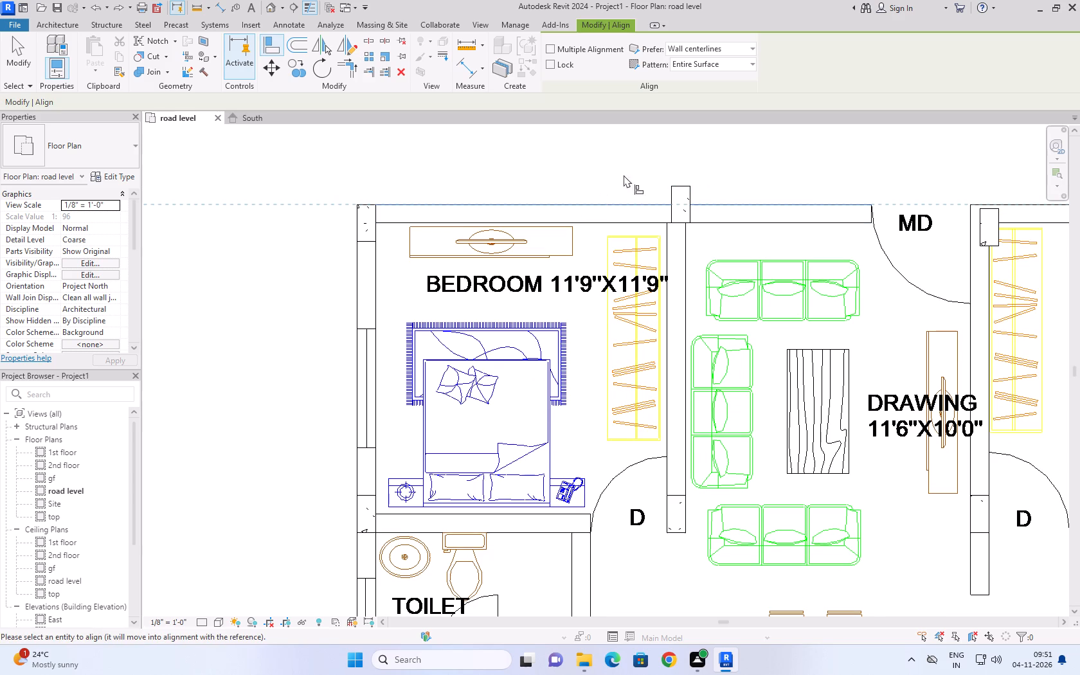
click(680, 188)
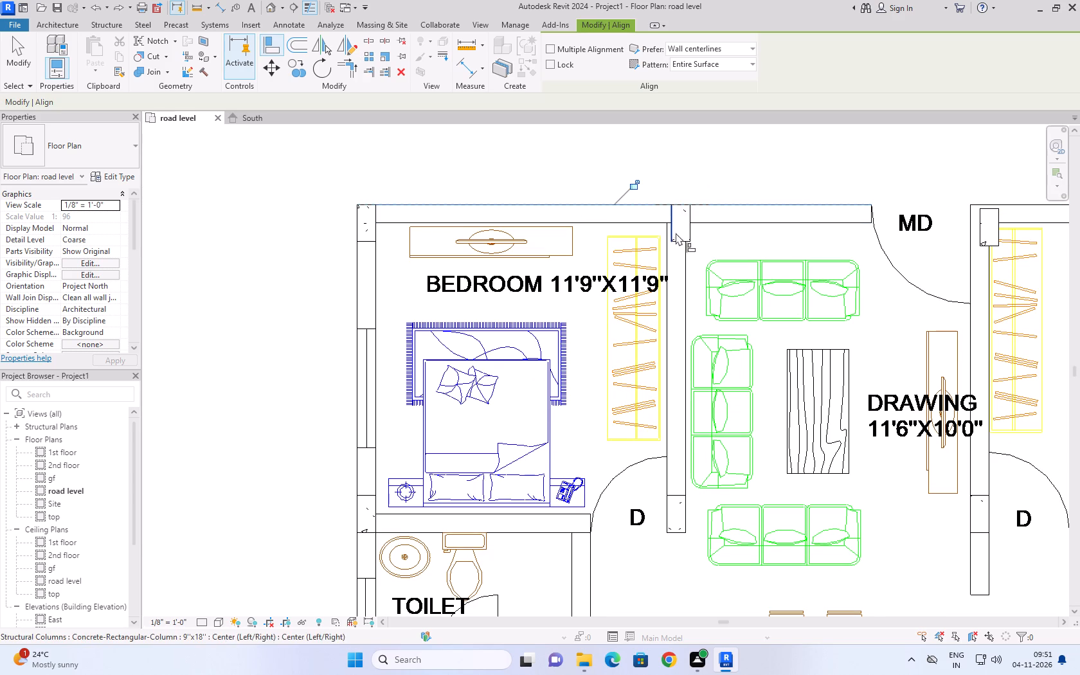
click(667, 249)
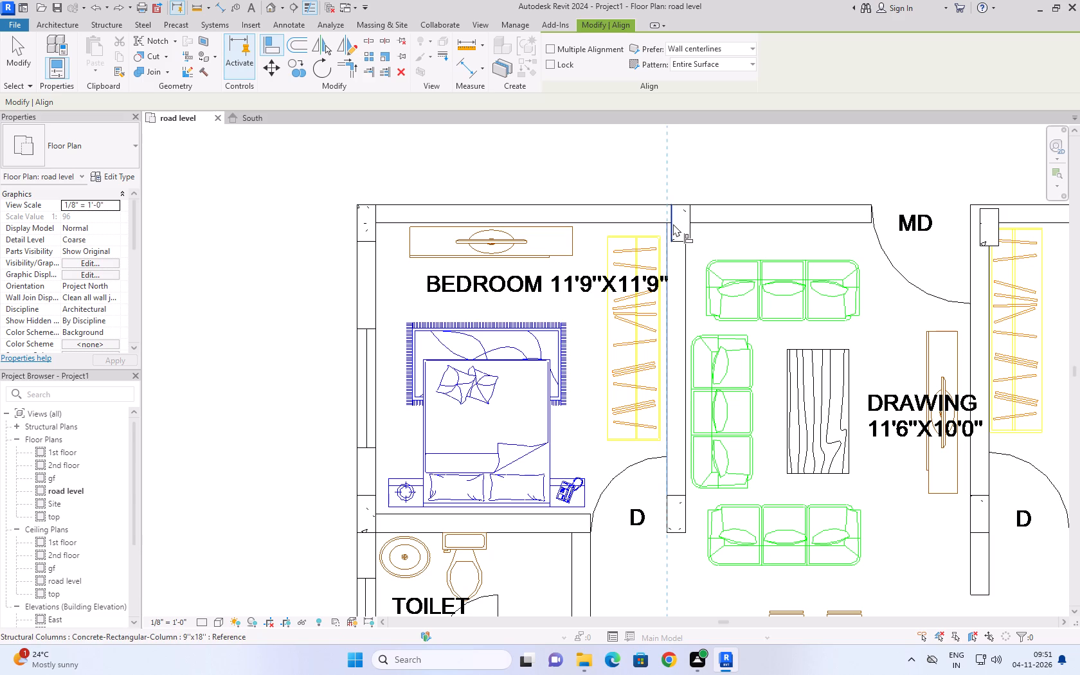
click(673, 224)
Align the north wall column beside the main door (MD) to the north wall's outer line and the dividing wall's drawing-side line.
scroll(689, 277, down, 4)
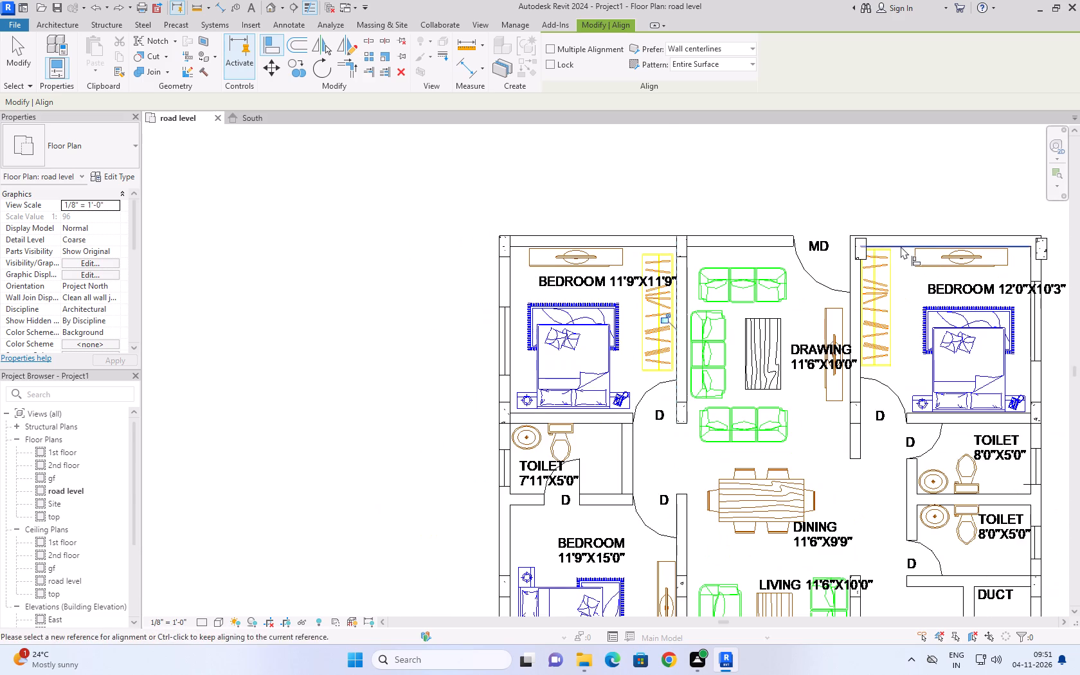
scroll(896, 237, up, 4)
click(873, 236)
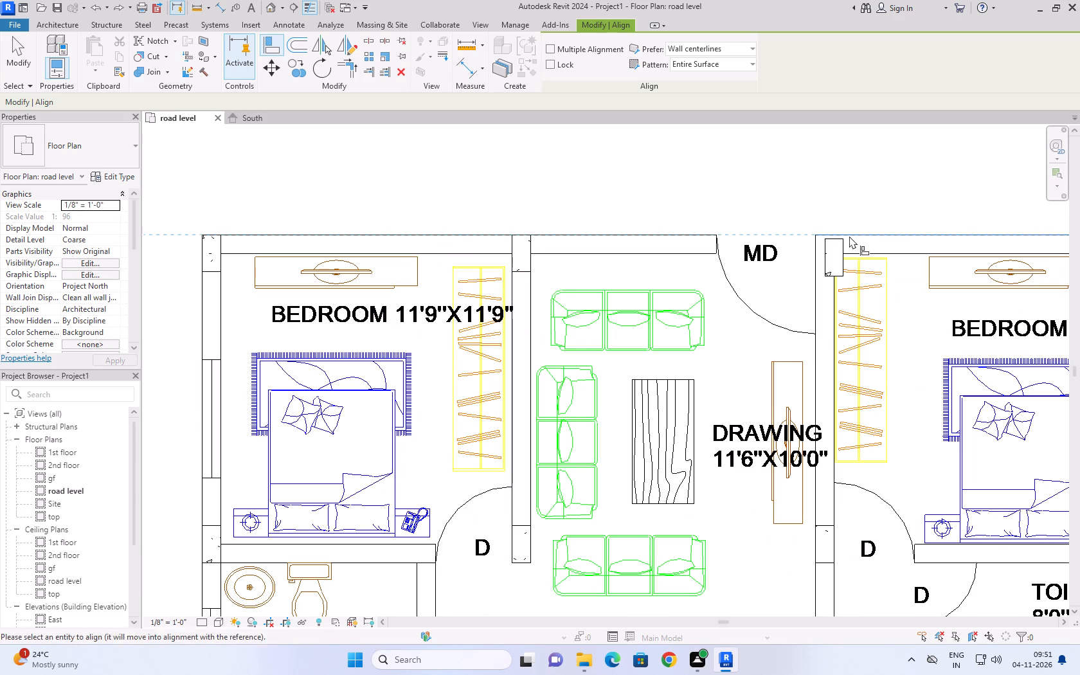
click(837, 235)
click(816, 254)
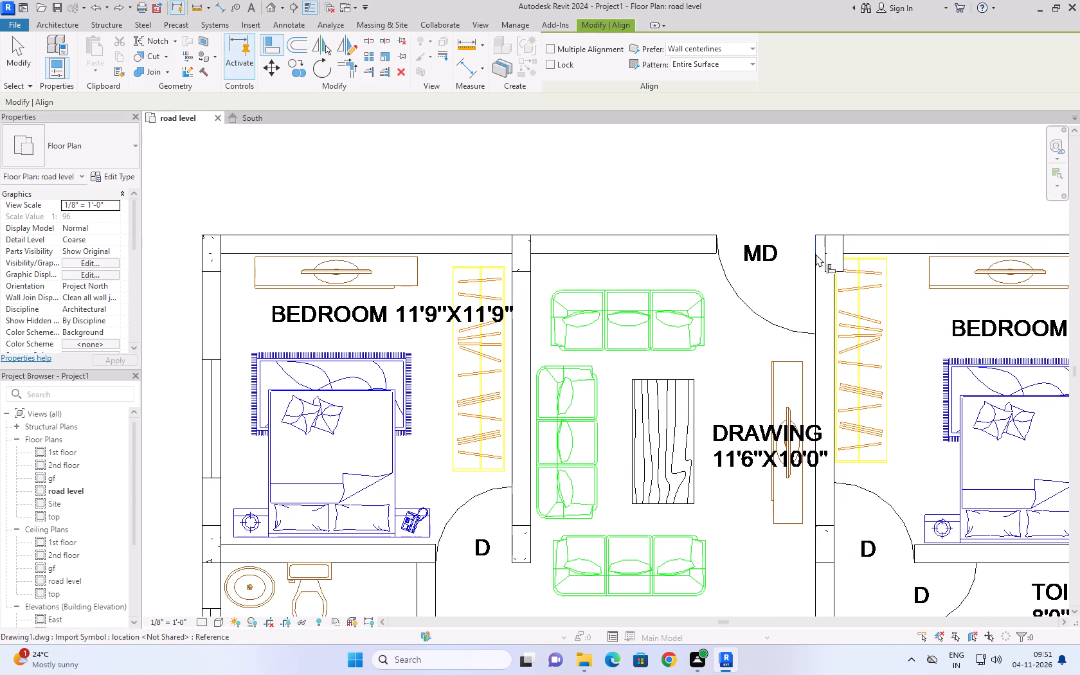
click(824, 247)
Align the northeast corner column of the 12'0"X10'3" bedroom to the north wall's outer line and the east wall's inner line.
scroll(830, 305, down, 4)
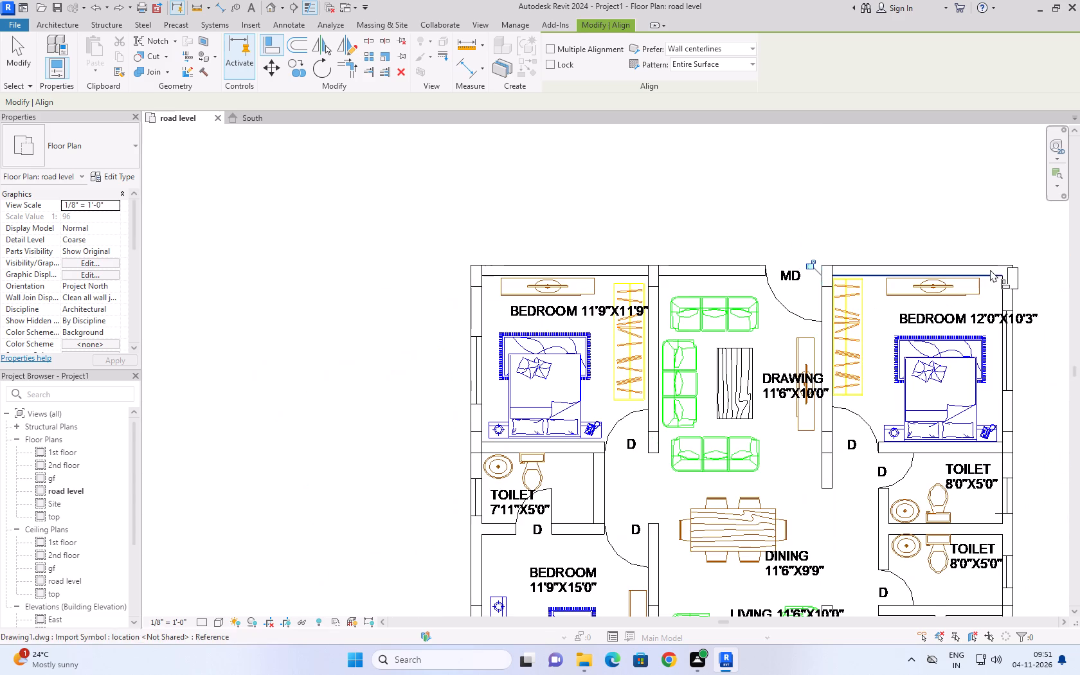
scroll(1021, 267, up, 8)
click(973, 267)
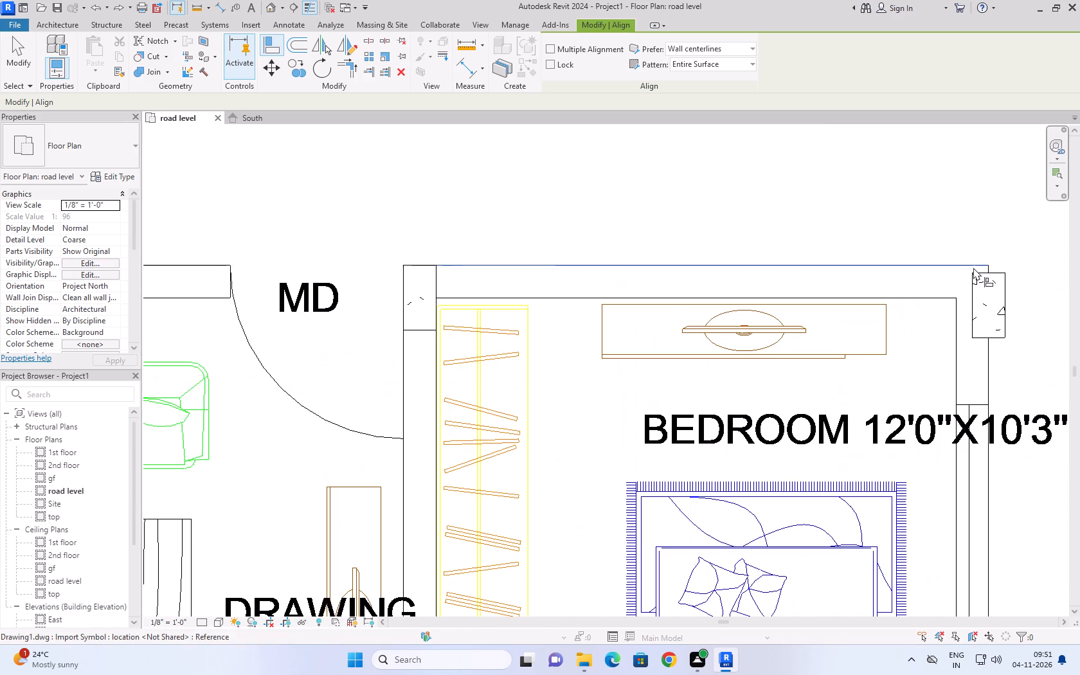
click(981, 271)
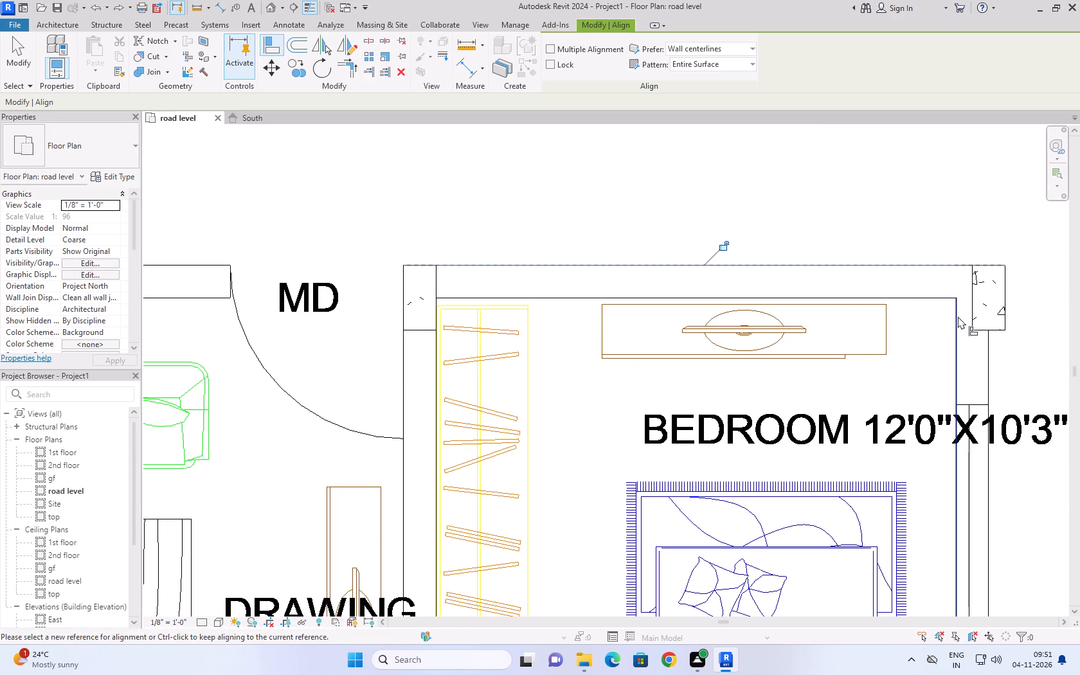
click(958, 316)
click(973, 300)
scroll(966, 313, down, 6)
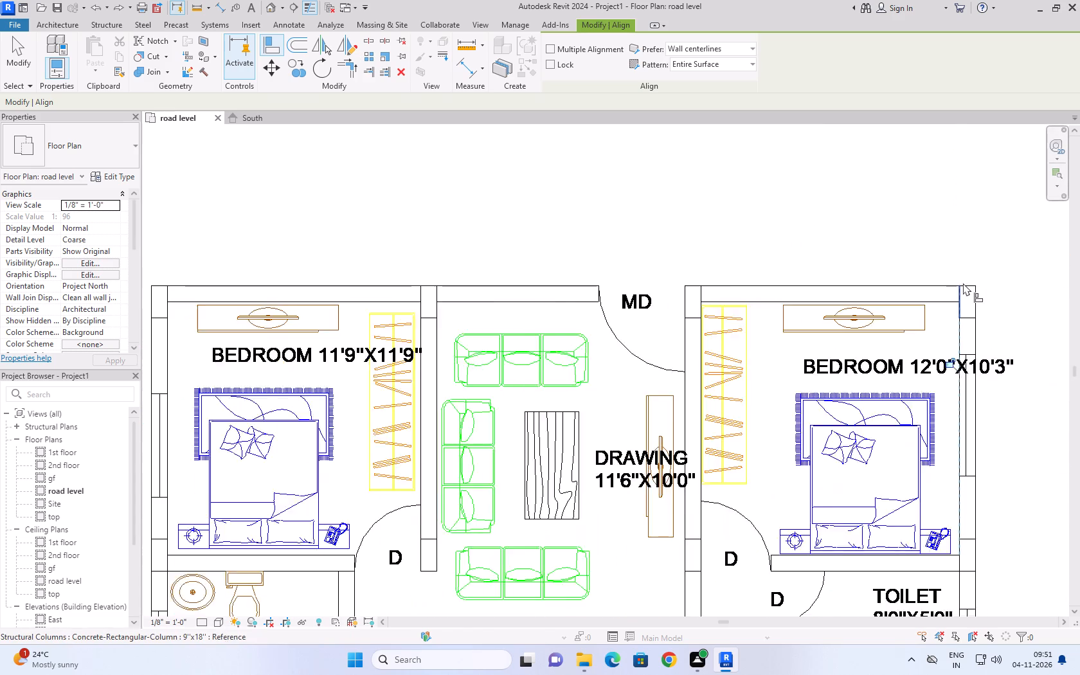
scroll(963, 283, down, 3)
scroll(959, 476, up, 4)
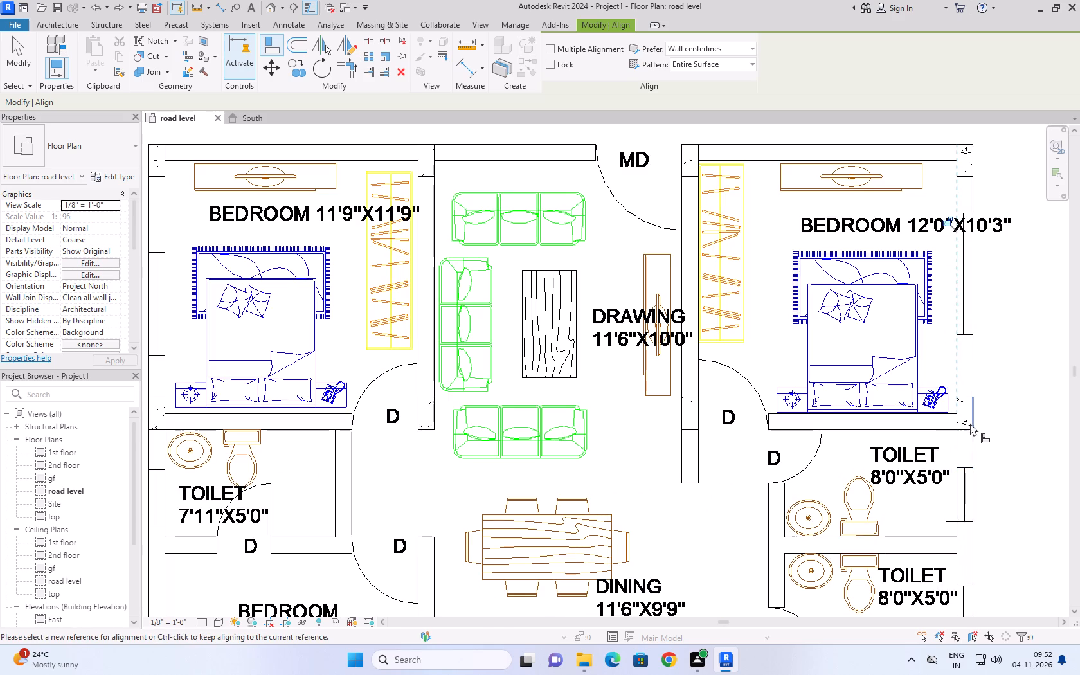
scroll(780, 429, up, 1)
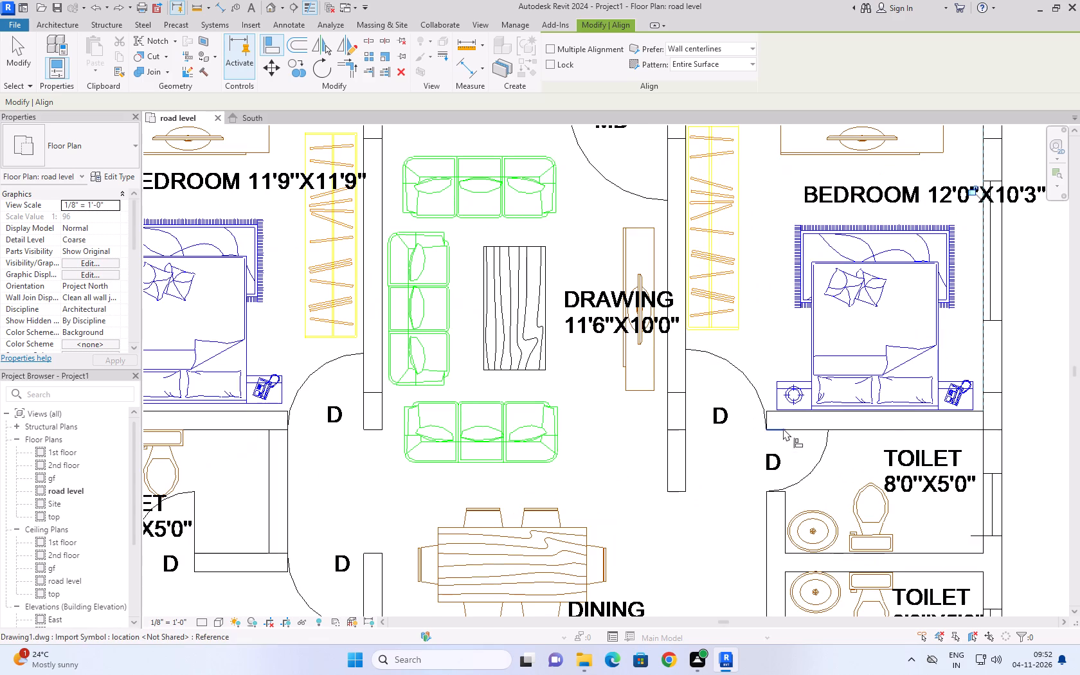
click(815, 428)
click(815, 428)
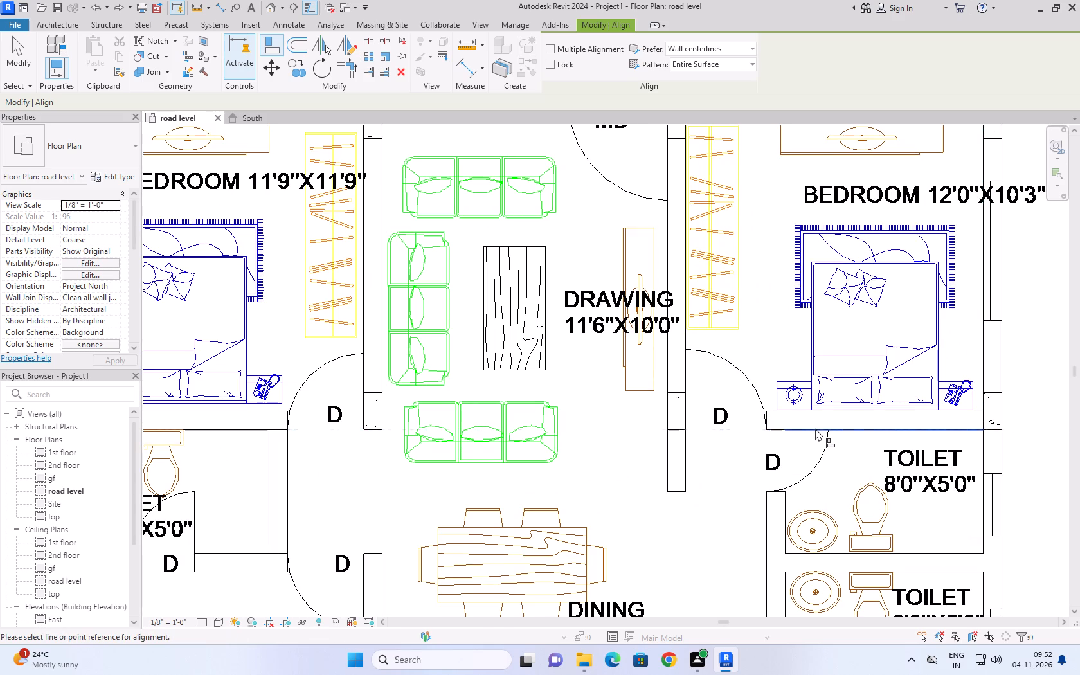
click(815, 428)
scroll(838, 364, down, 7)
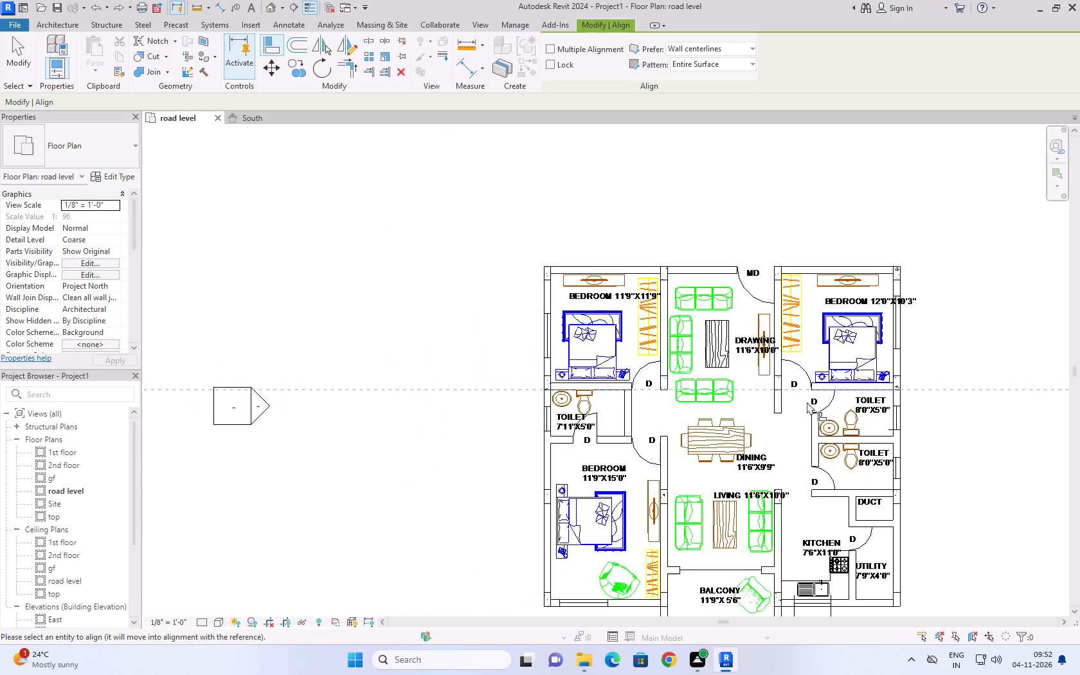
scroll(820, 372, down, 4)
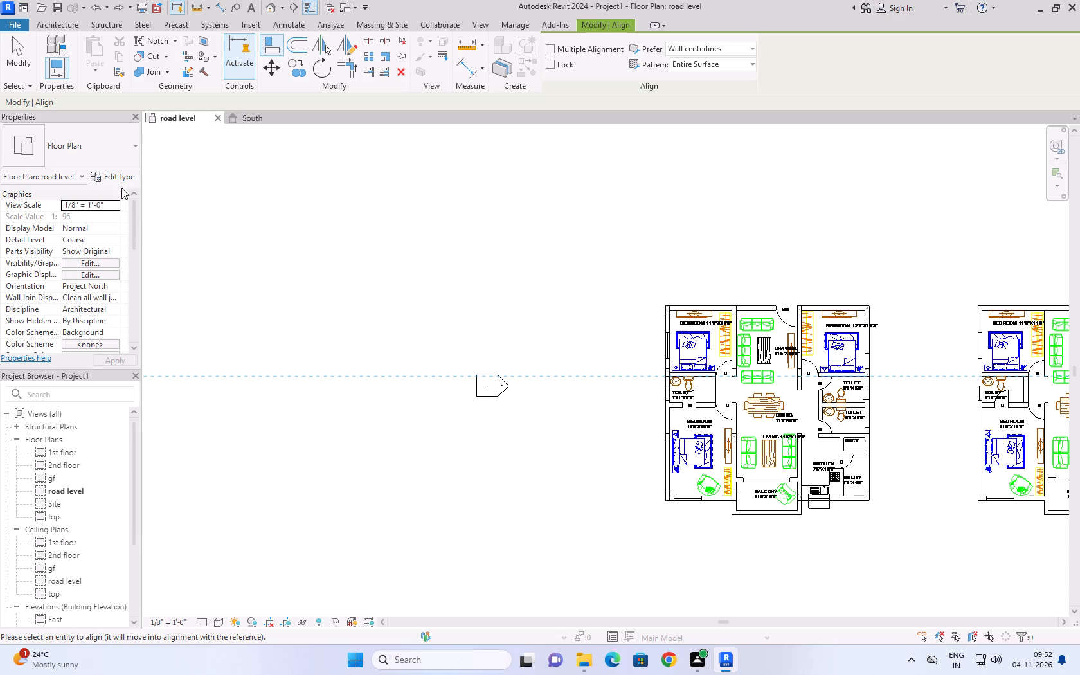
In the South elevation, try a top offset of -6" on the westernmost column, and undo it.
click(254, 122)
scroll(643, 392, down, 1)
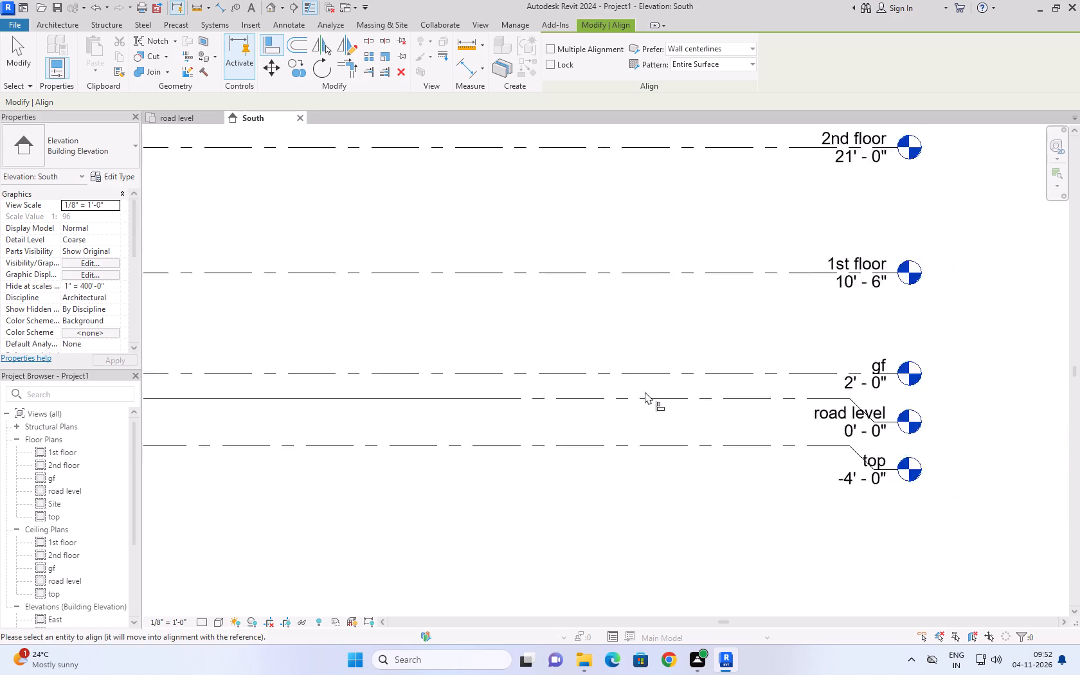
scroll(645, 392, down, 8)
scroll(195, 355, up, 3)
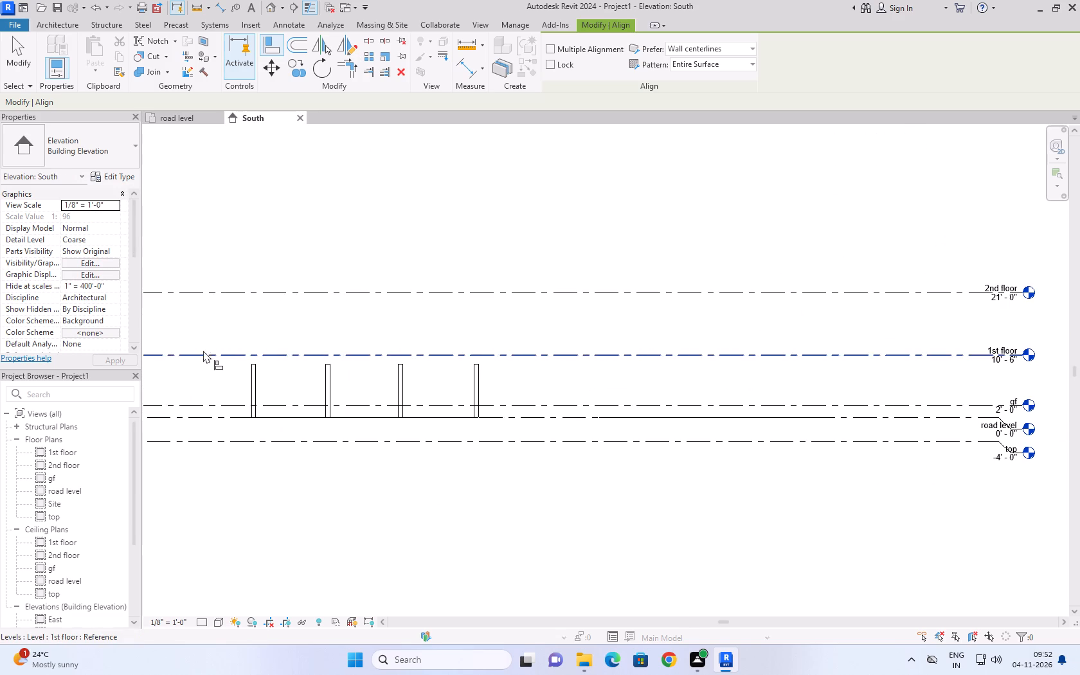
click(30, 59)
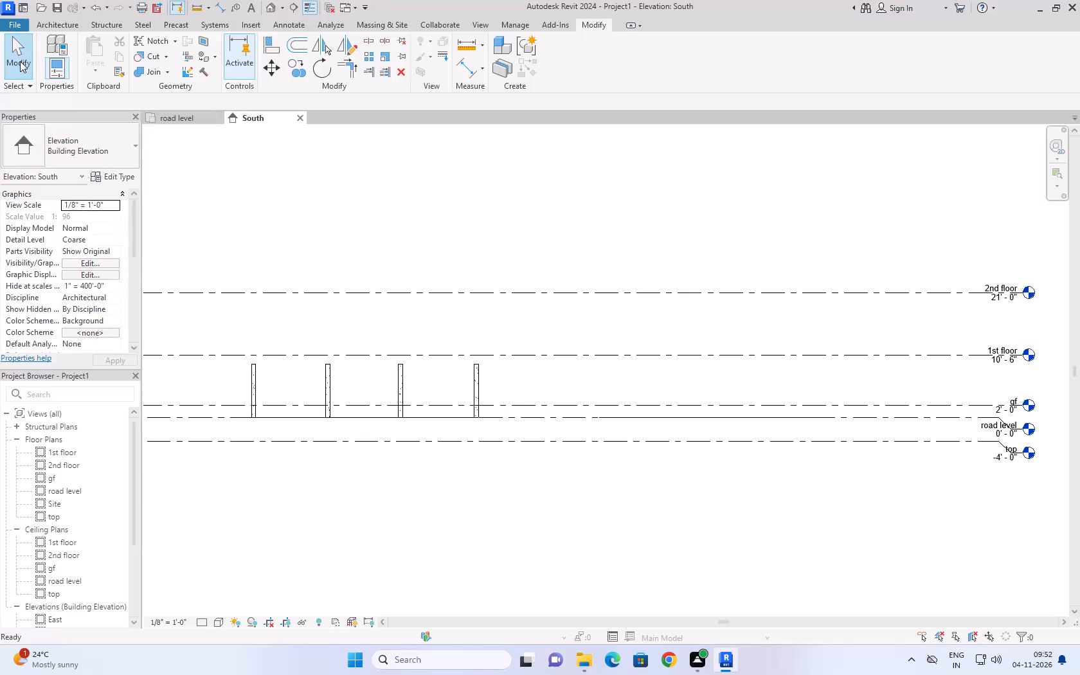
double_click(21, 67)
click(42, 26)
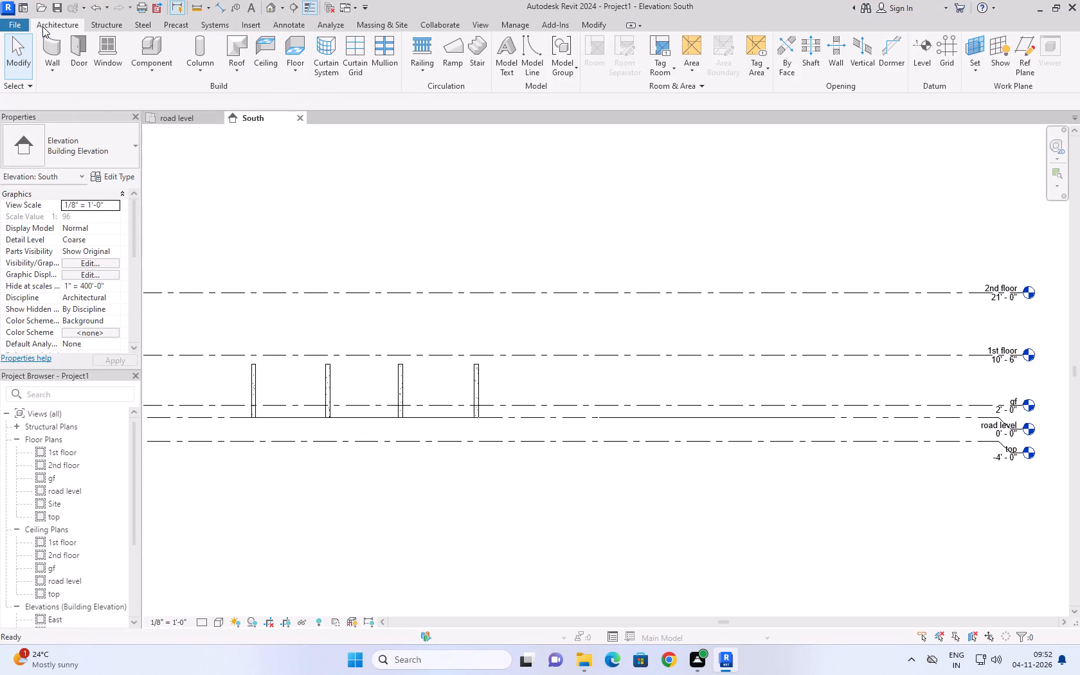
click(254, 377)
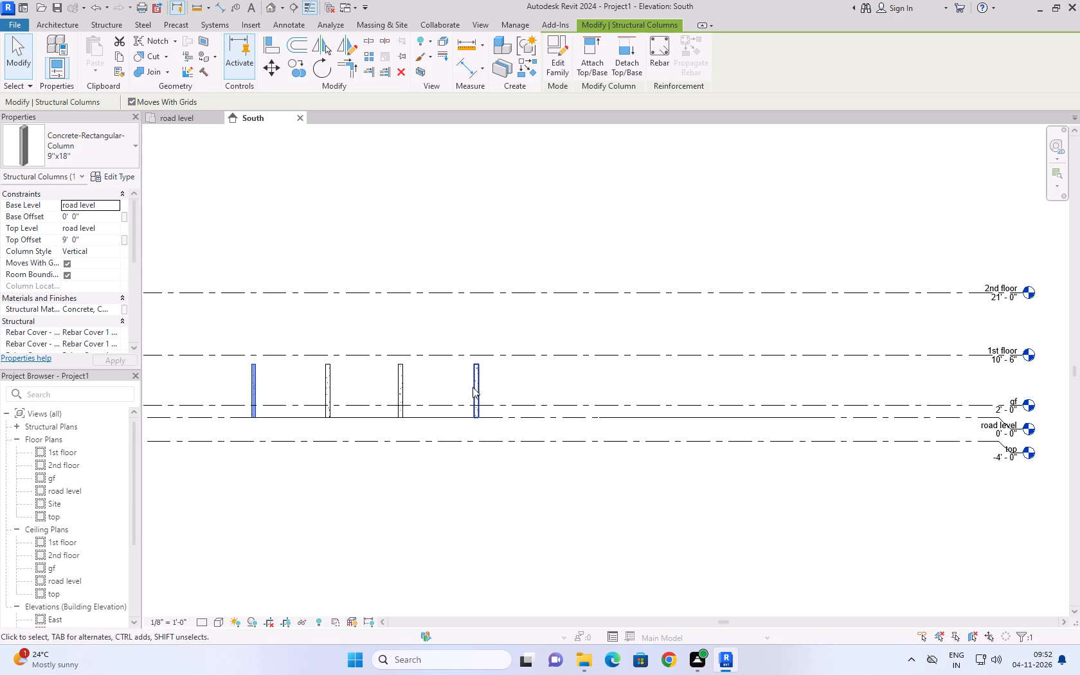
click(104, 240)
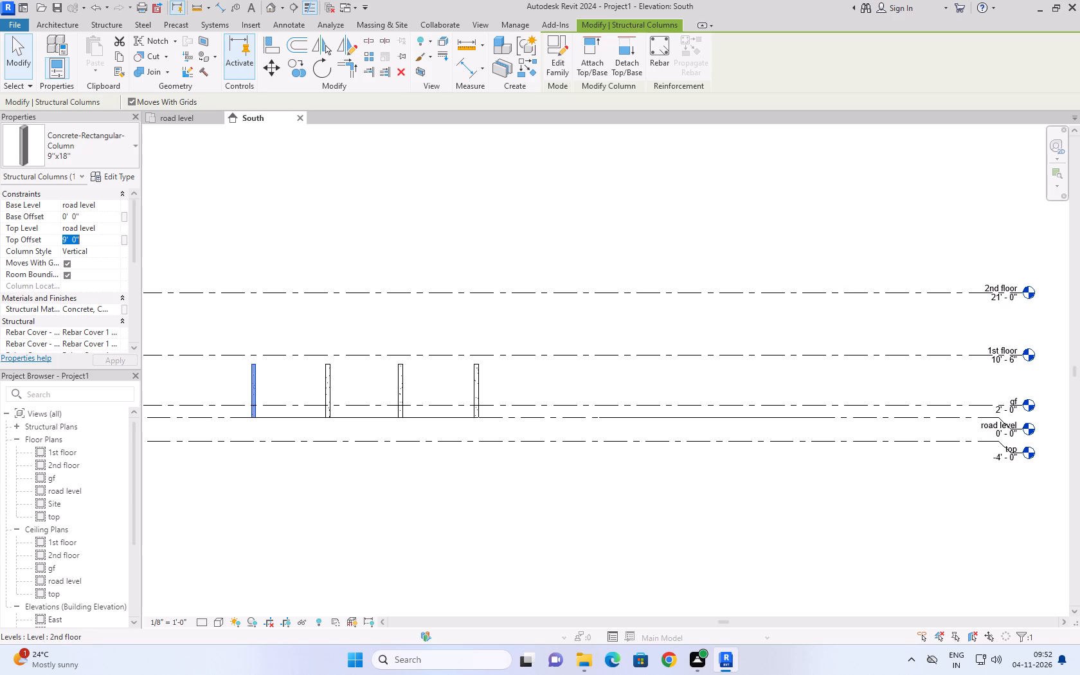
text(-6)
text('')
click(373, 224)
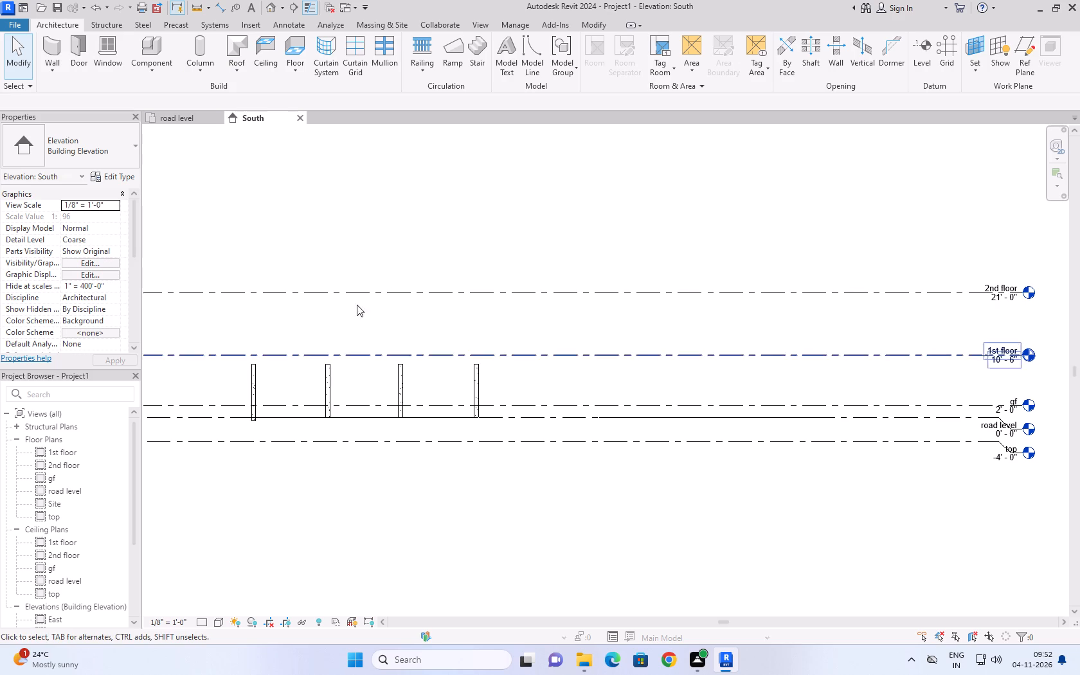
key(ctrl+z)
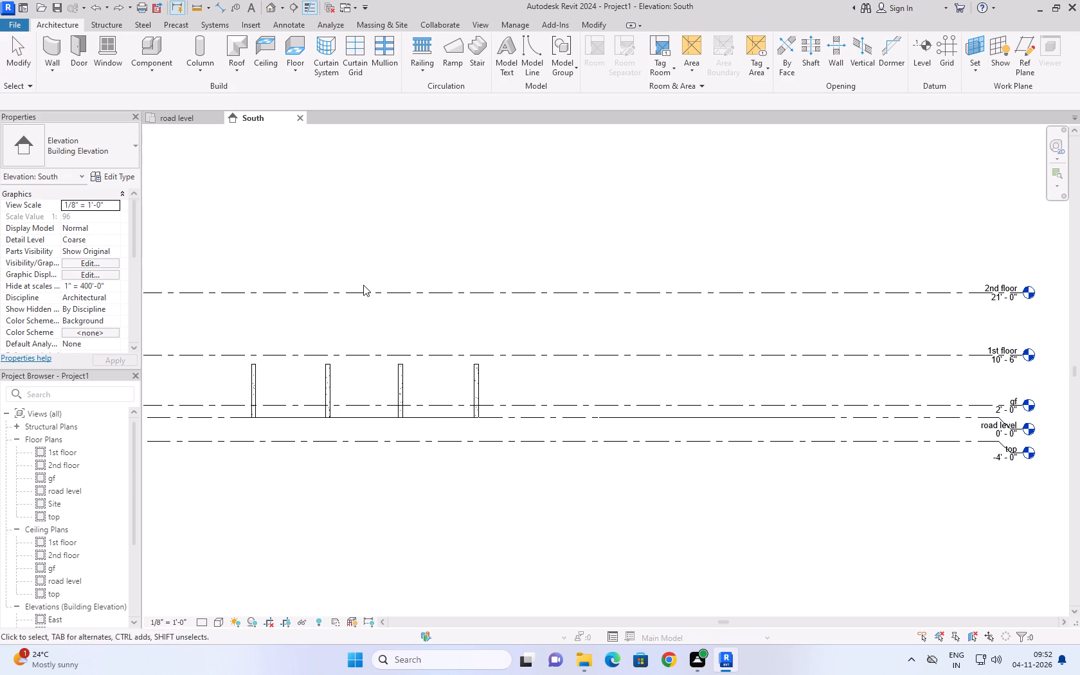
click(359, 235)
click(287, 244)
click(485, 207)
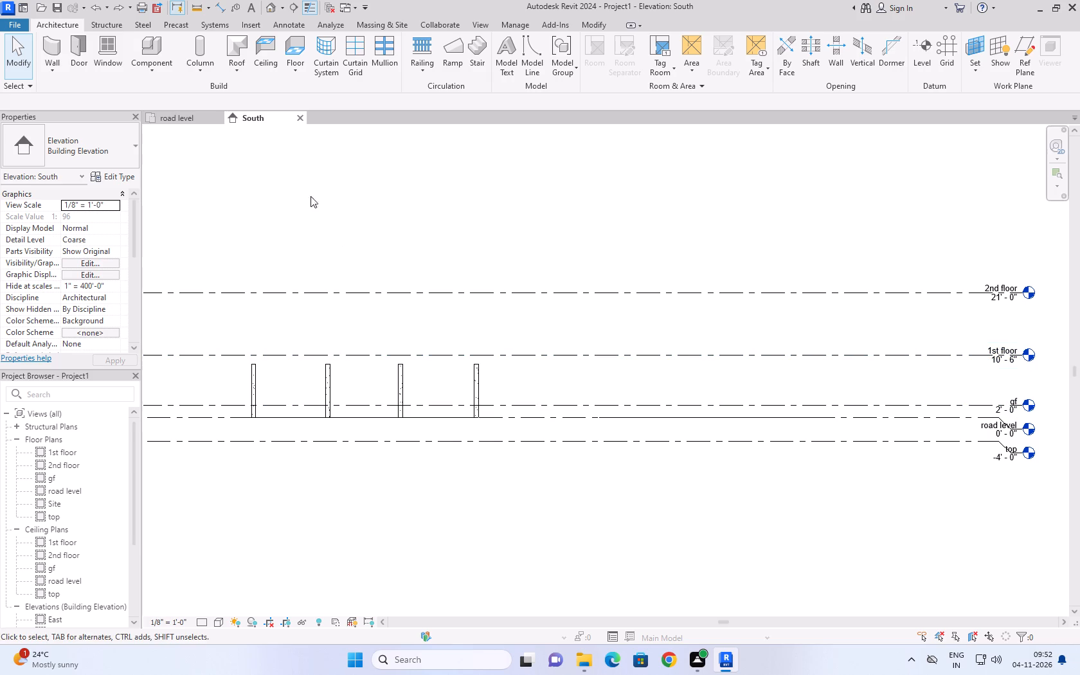
Open the default 3D view and examine the columns over the plan, comparing with the road level plan and South elevation.
click(189, 112)
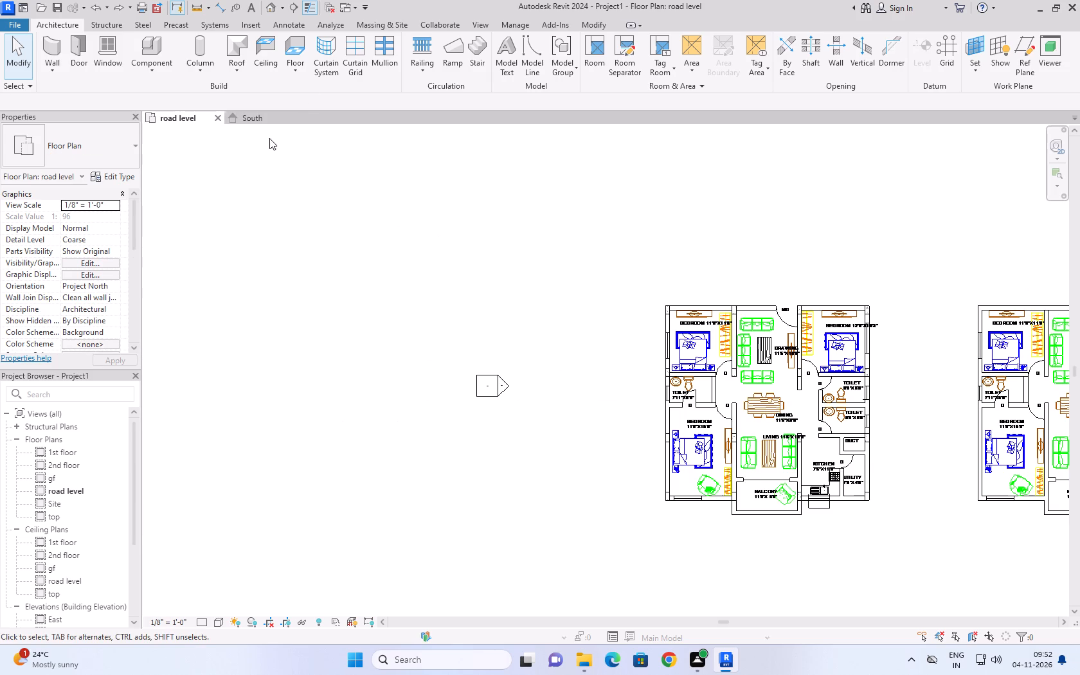
click(483, 25)
click(406, 39)
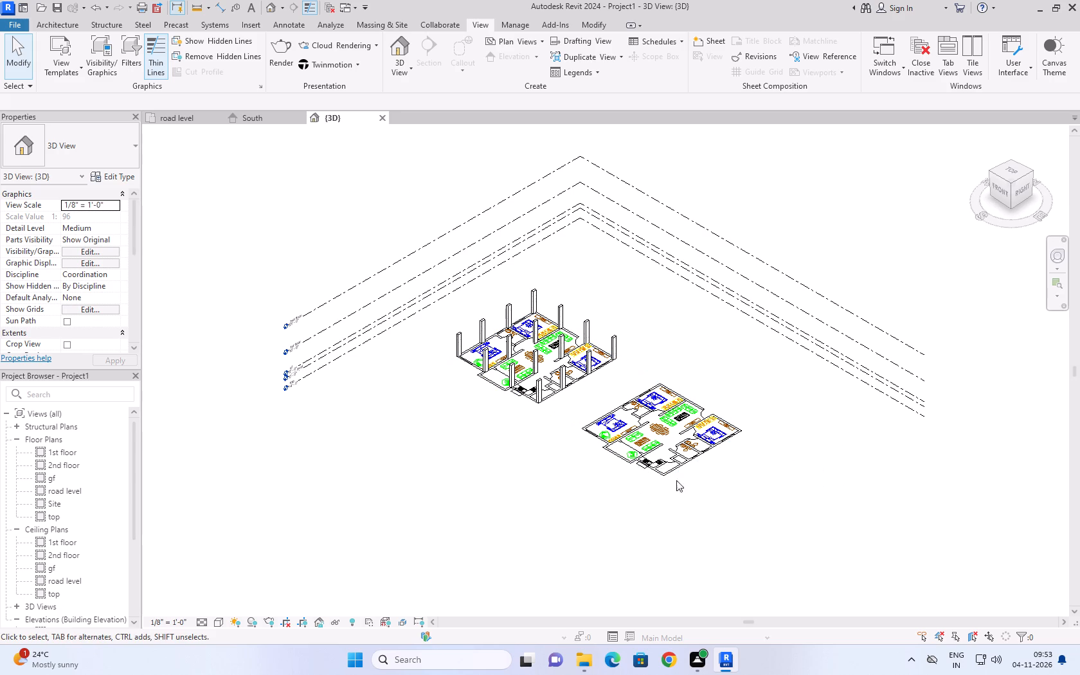
scroll(600, 378, up, 8)
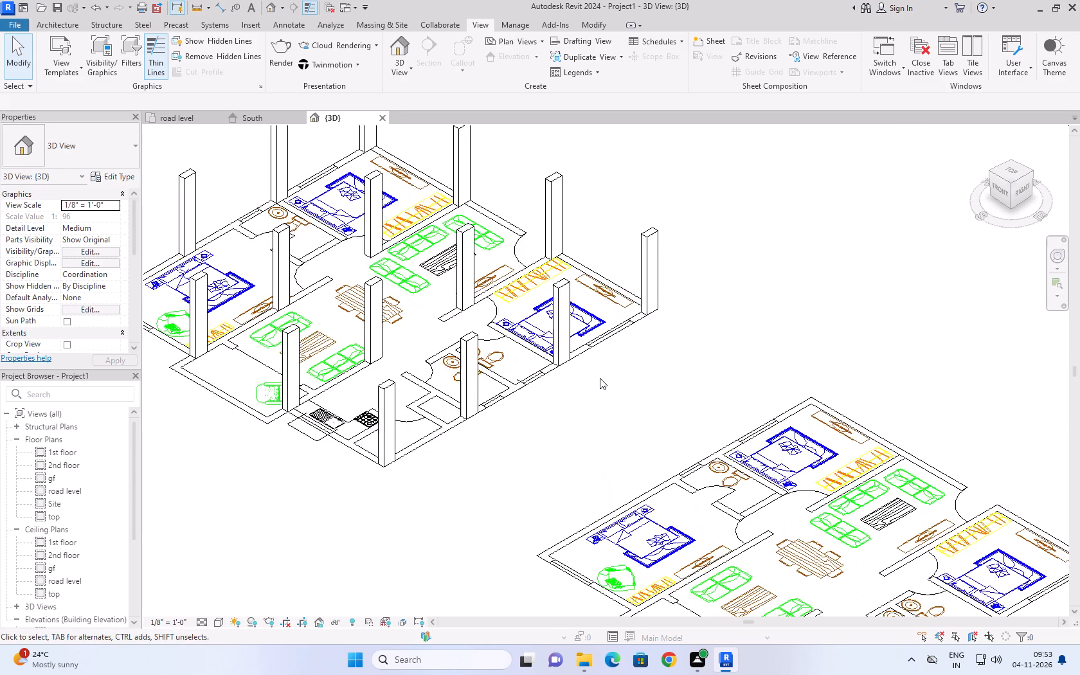
scroll(600, 378, up, 2)
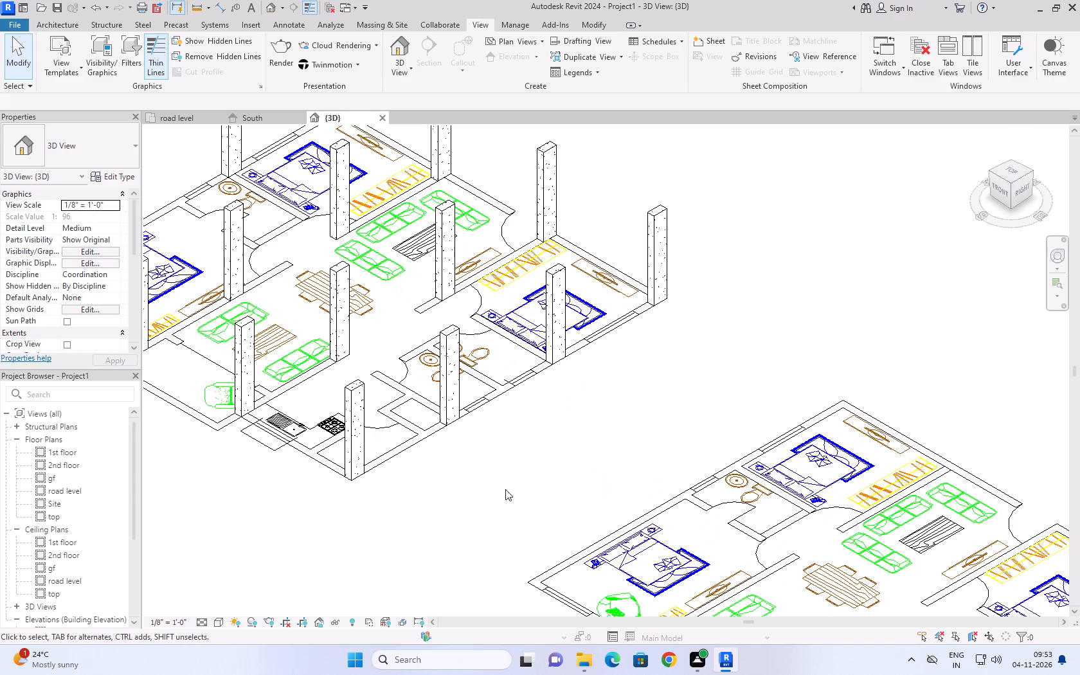
click(190, 116)
middle_drag(920, 271, 647, 259)
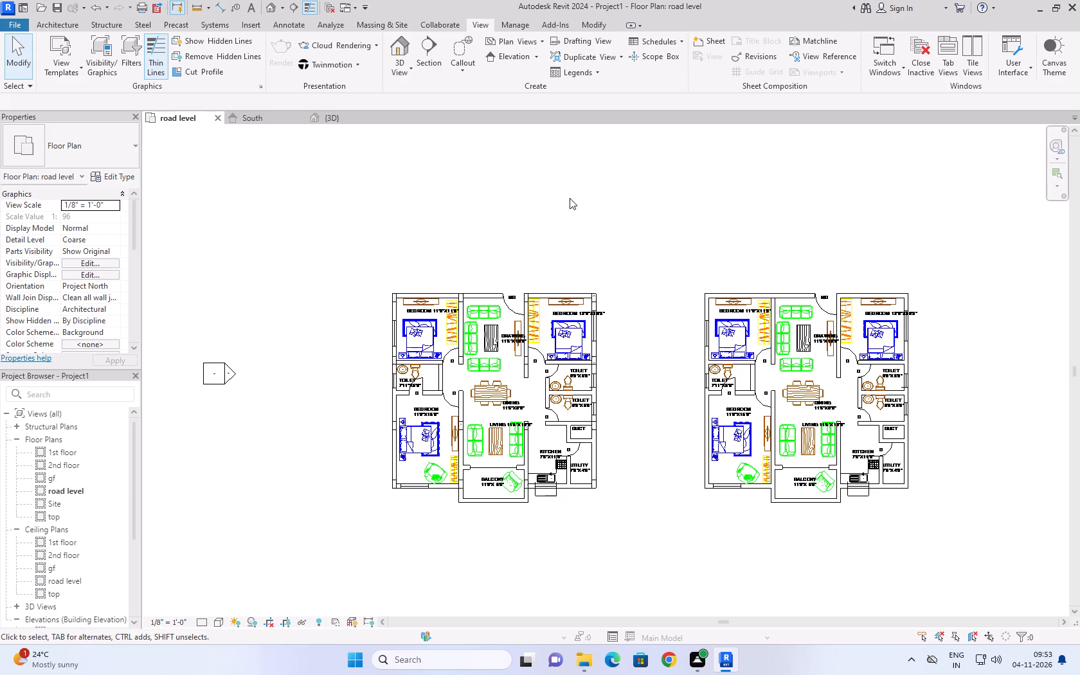
click(264, 123)
click(331, 113)
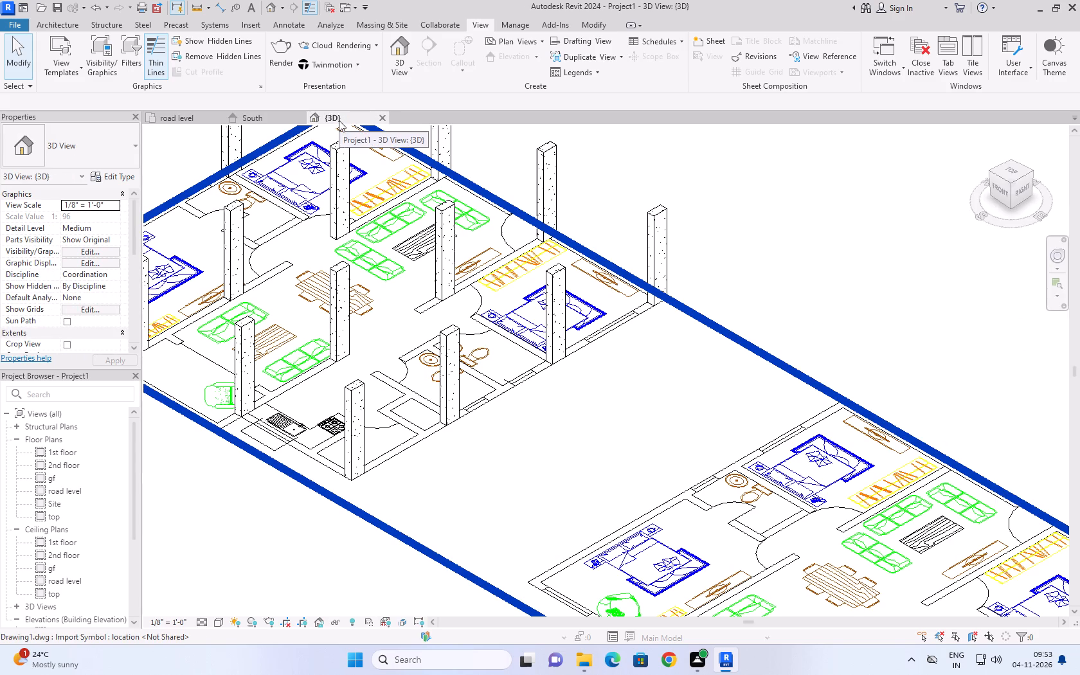
click(174, 121)
click(271, 114)
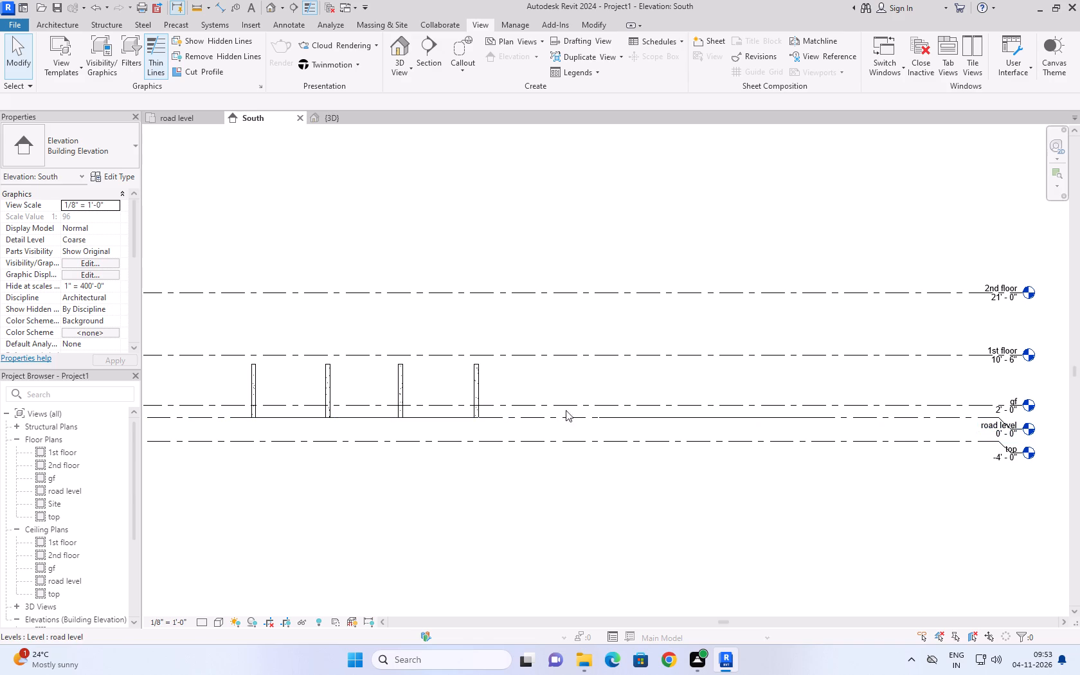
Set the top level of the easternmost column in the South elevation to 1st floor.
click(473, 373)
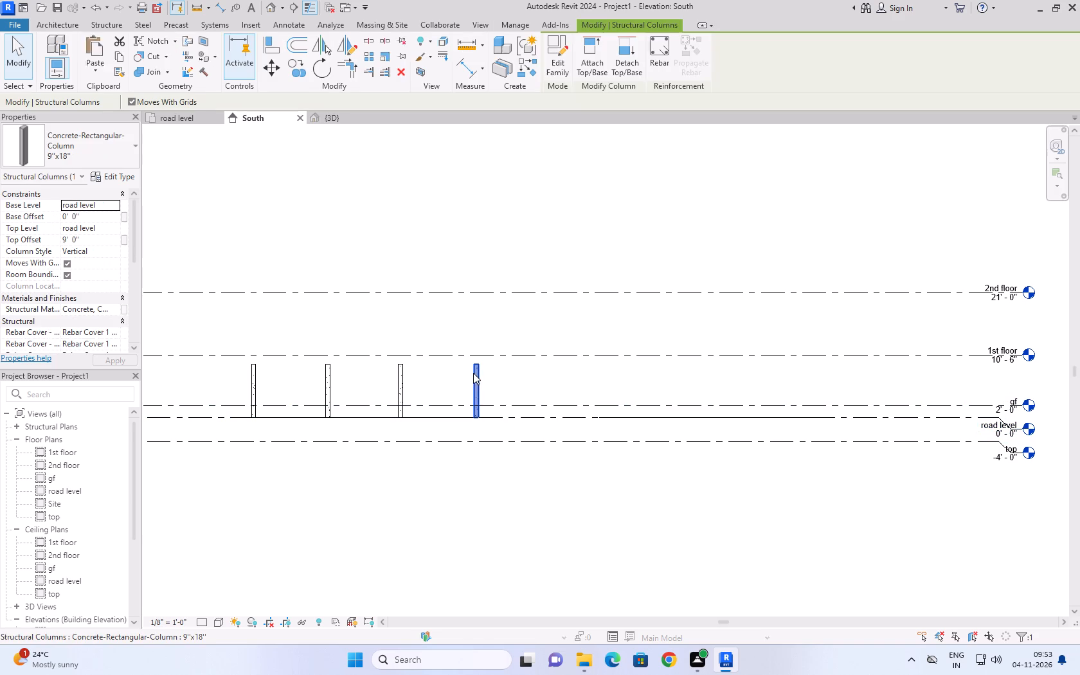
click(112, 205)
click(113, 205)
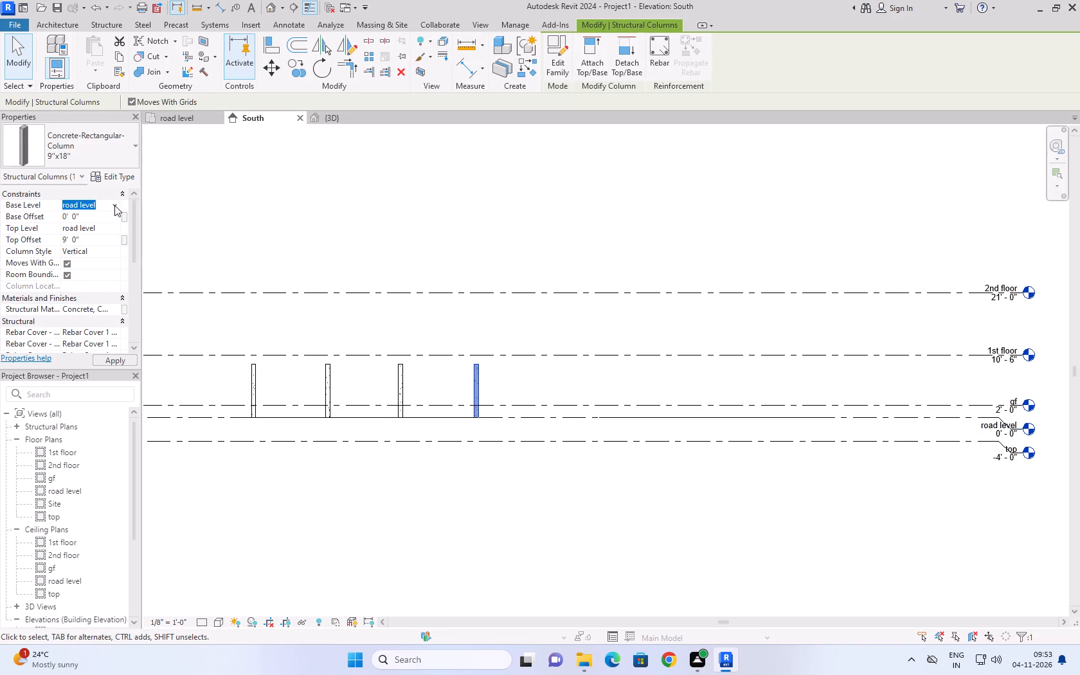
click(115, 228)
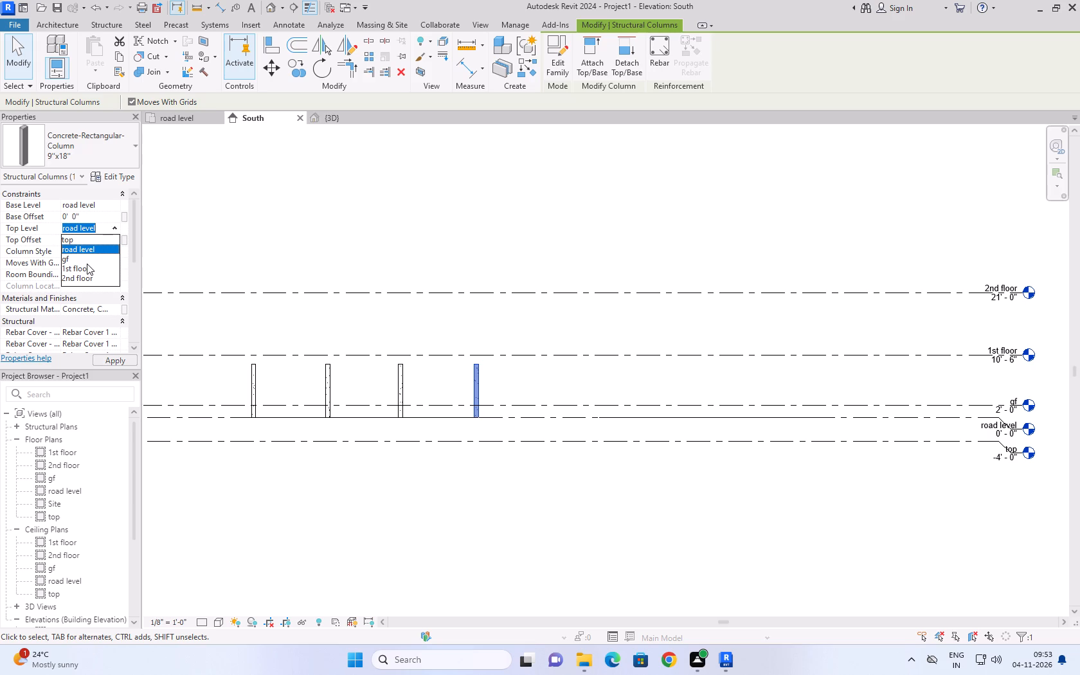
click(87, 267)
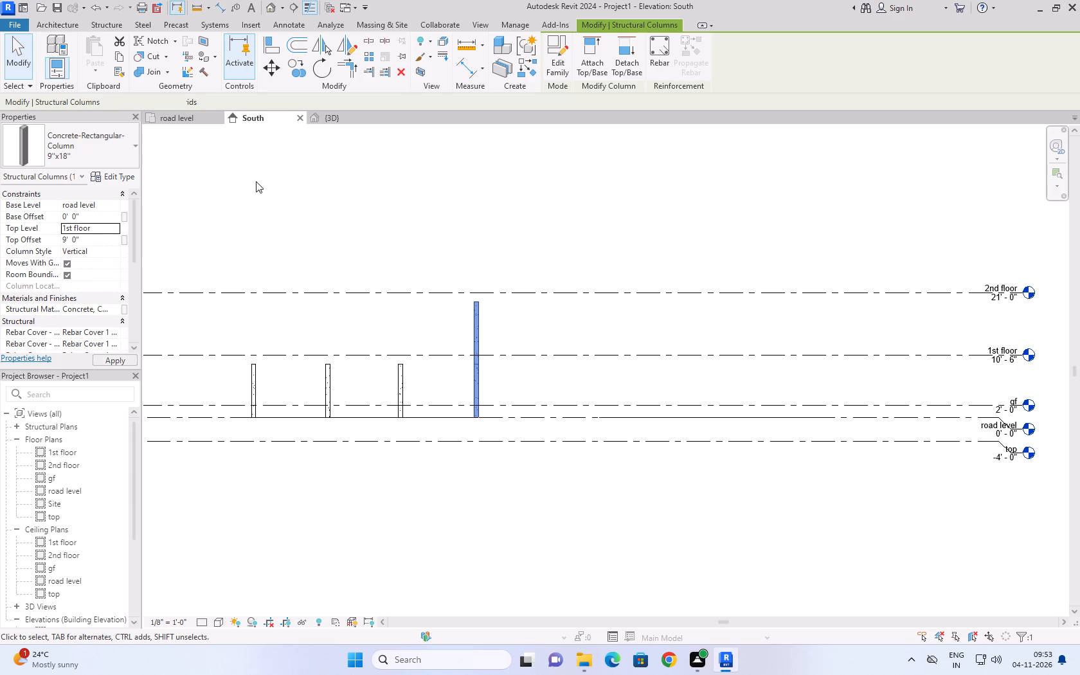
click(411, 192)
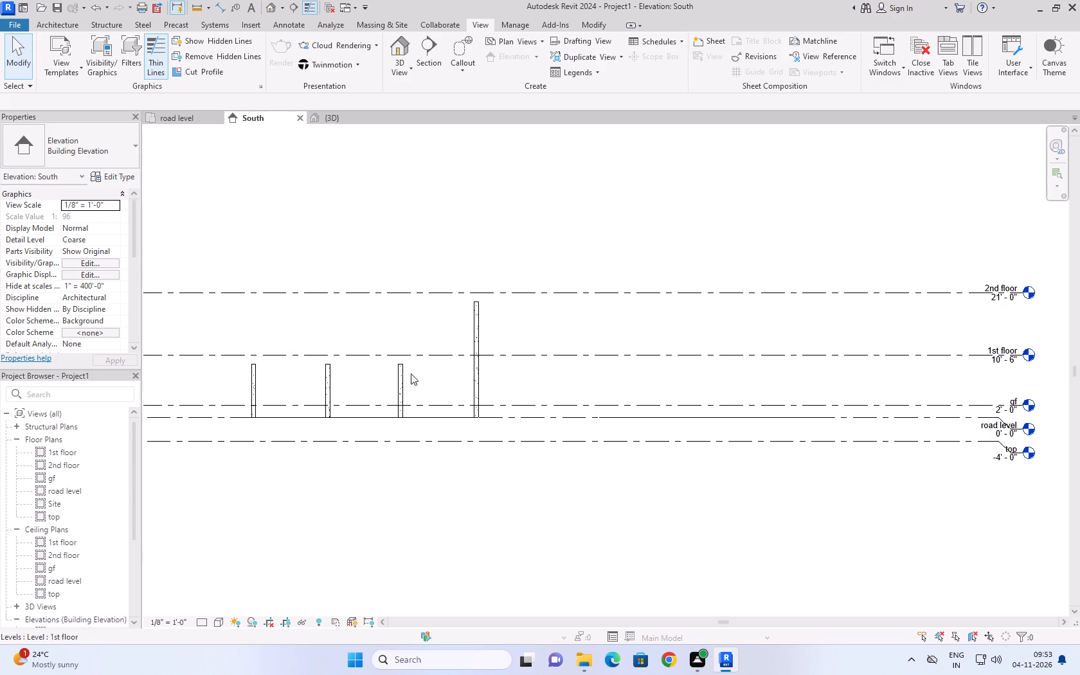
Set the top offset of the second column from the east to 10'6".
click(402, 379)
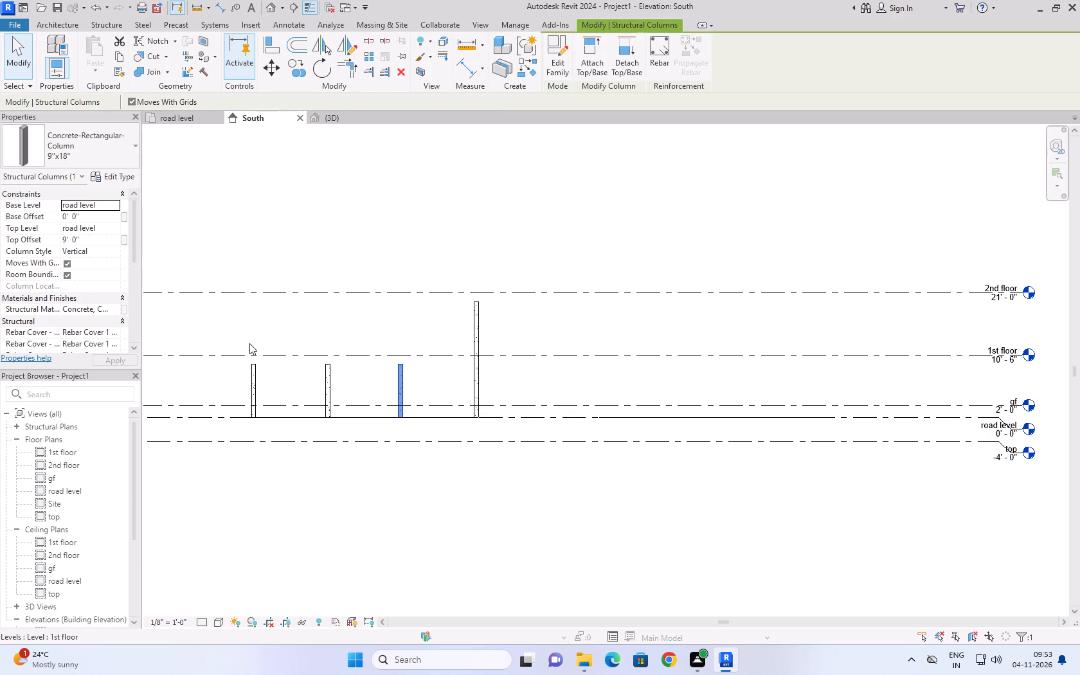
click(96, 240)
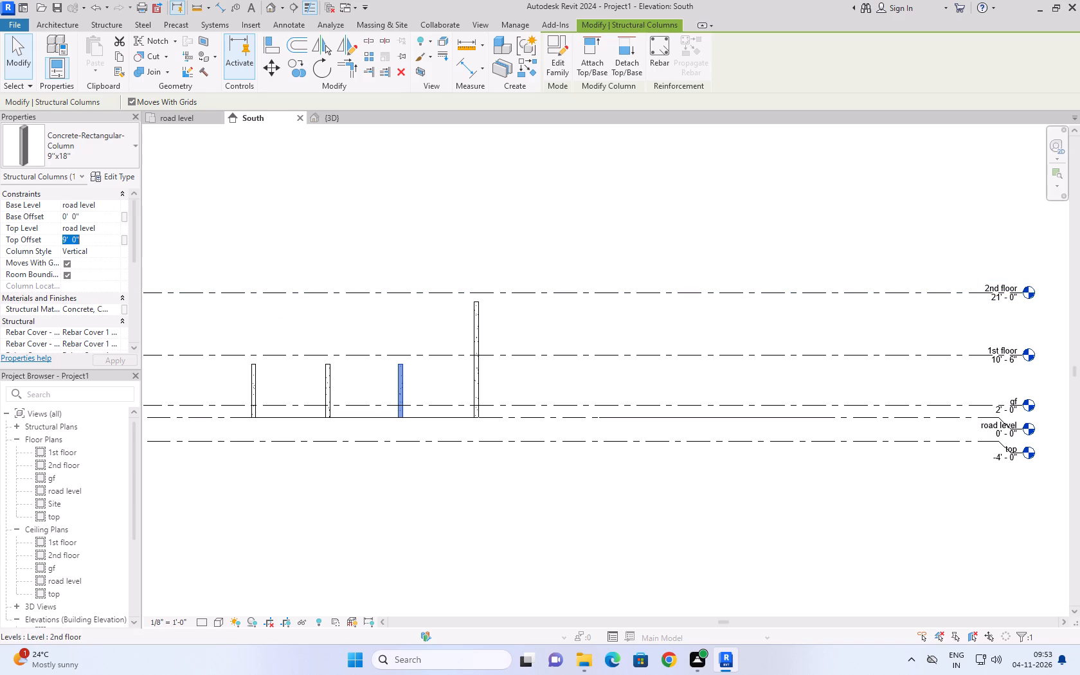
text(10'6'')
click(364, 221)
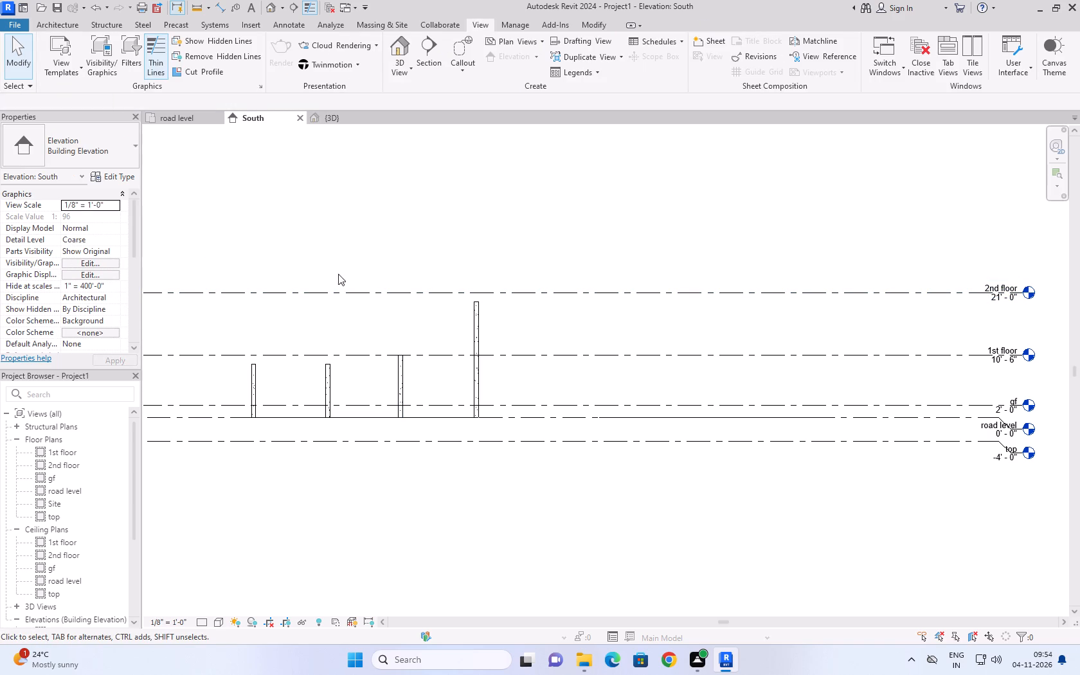
Set the top offset of the second column from the east to 10' 0".
click(399, 368)
double_click(96, 237)
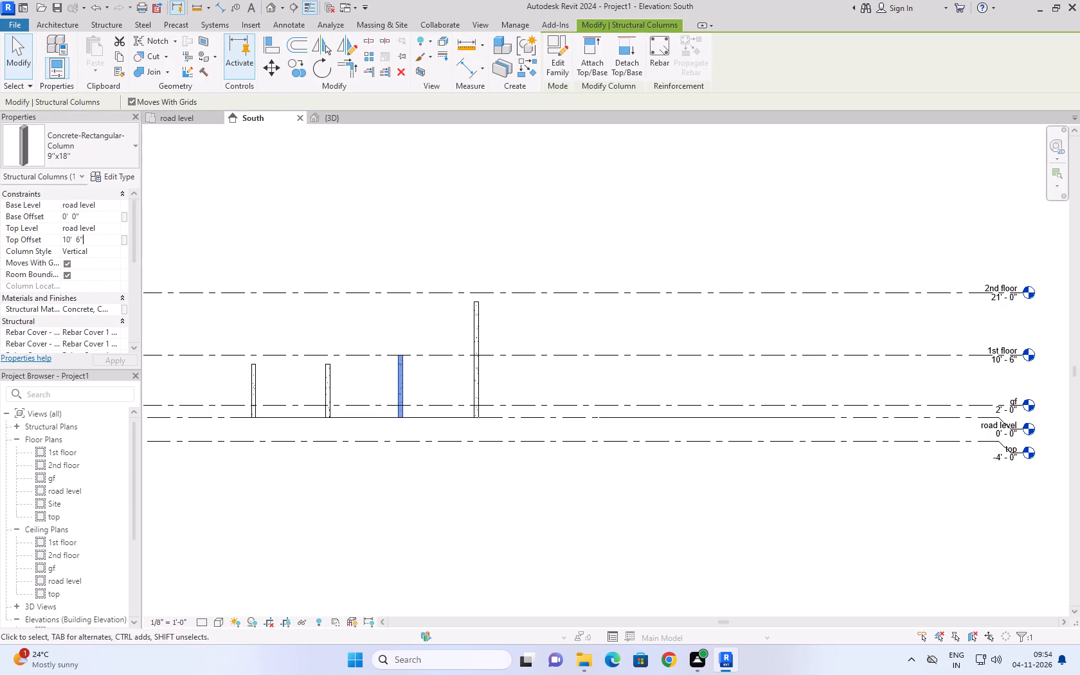
key(BackSpace)
key(BackSpace)
key(BackSpace)
key(BackSpace)
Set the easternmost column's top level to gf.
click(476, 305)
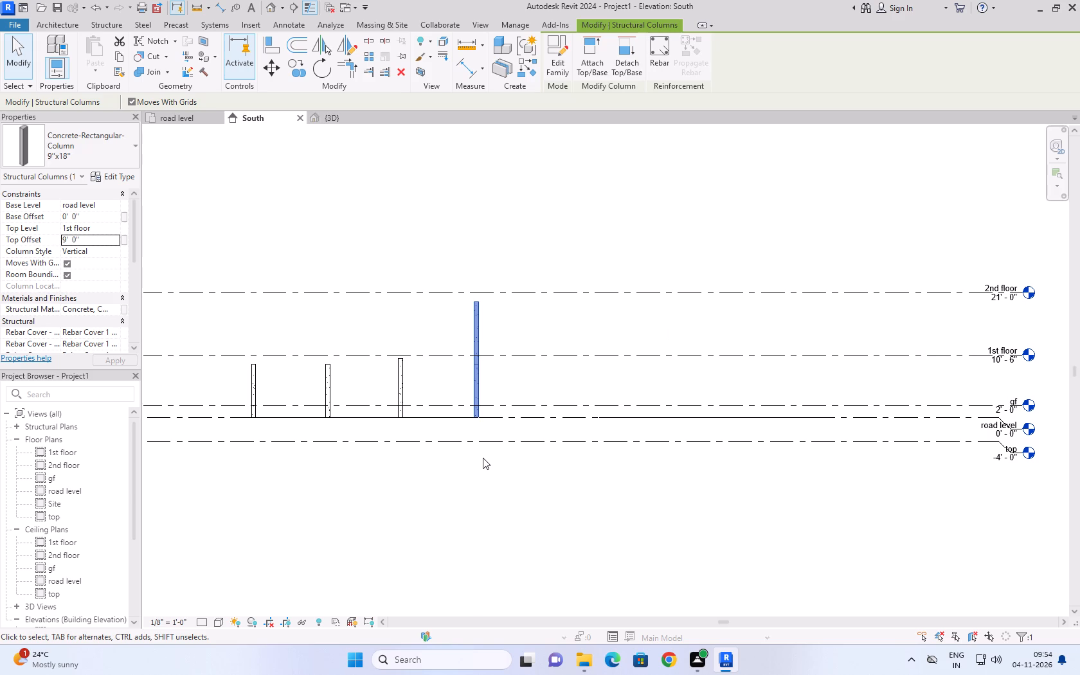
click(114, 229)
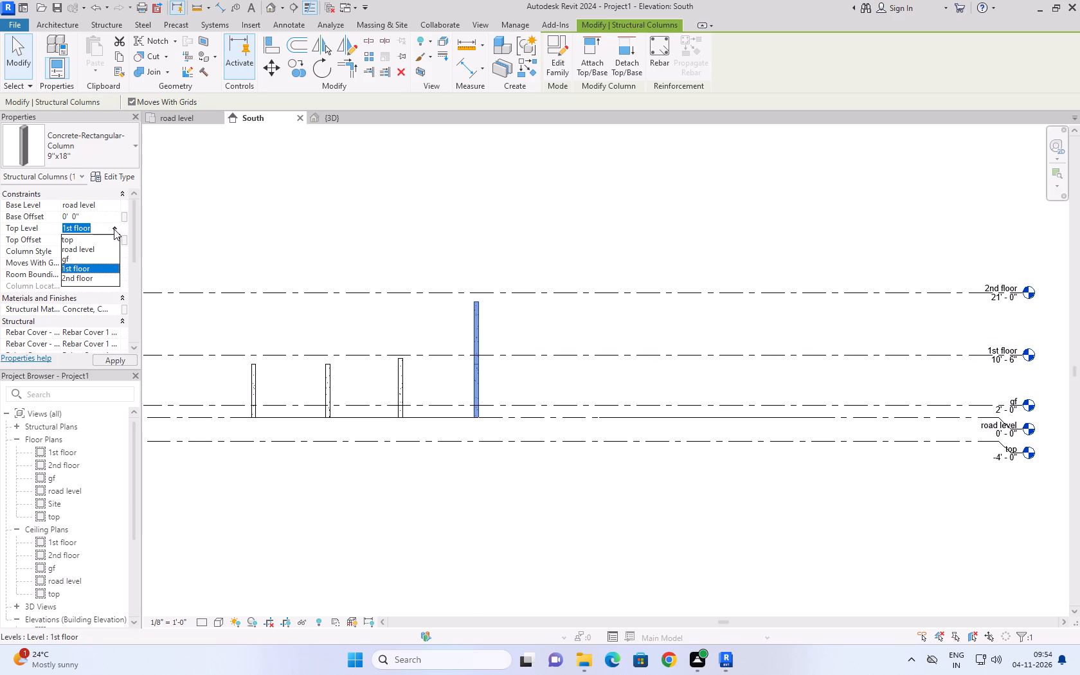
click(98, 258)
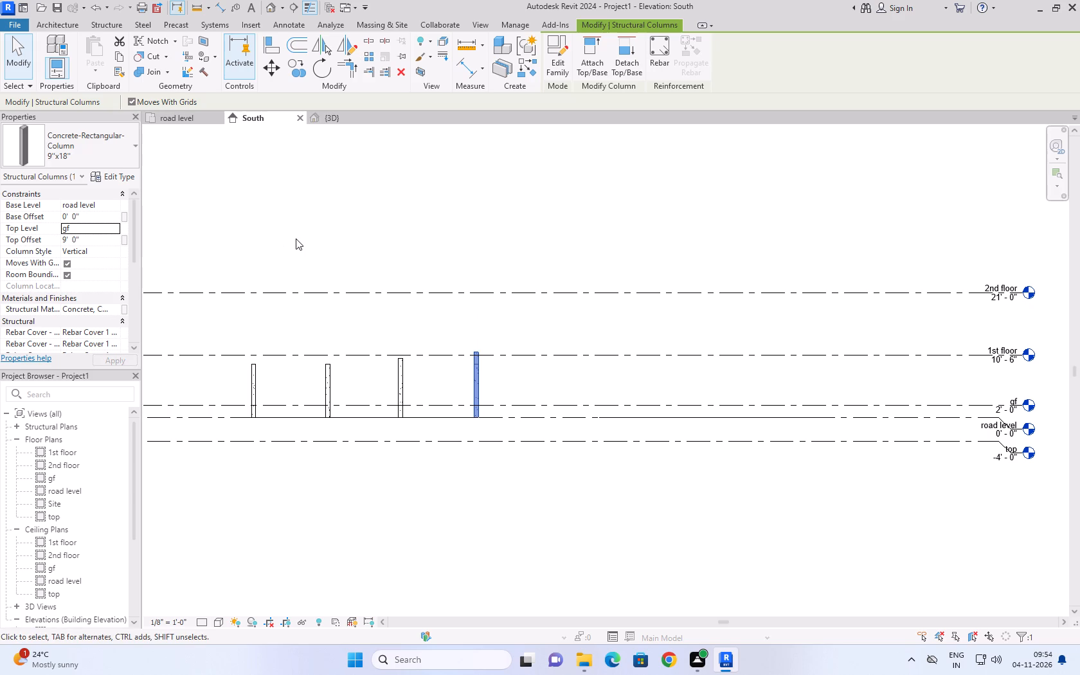
Set the easternmost column's top level to road level.
click(116, 227)
click(90, 249)
click(424, 368)
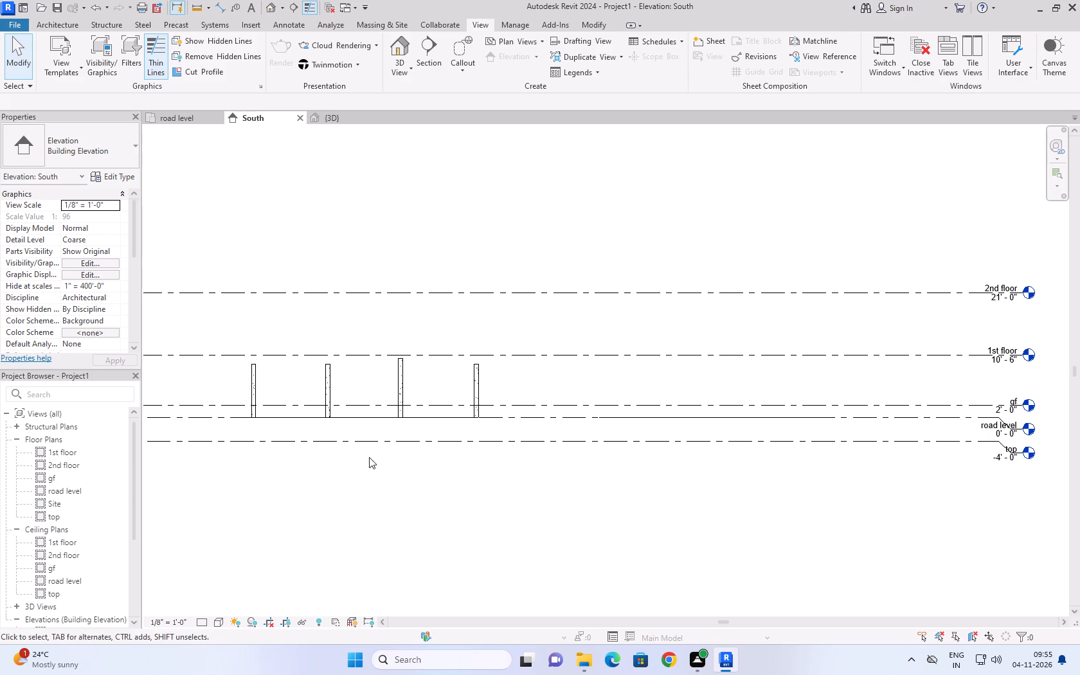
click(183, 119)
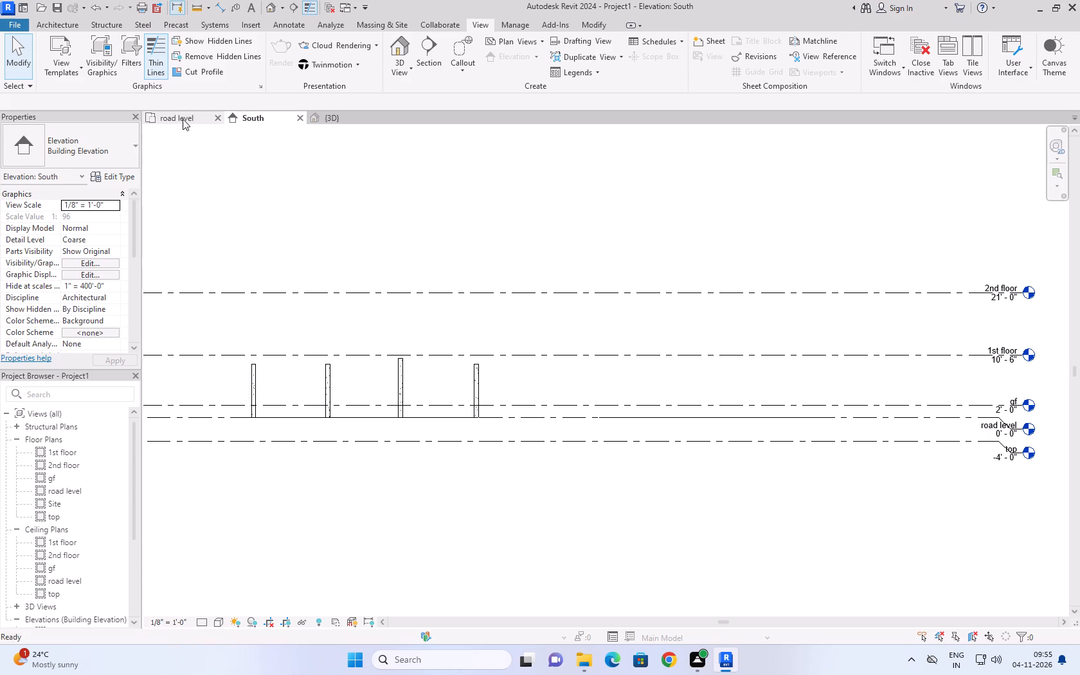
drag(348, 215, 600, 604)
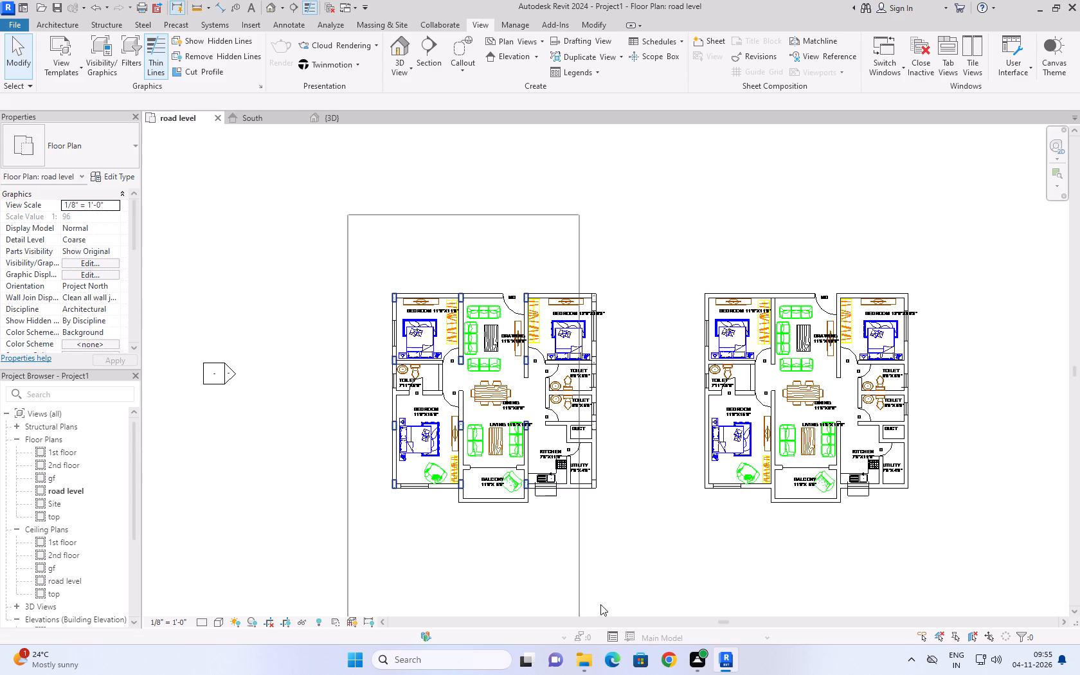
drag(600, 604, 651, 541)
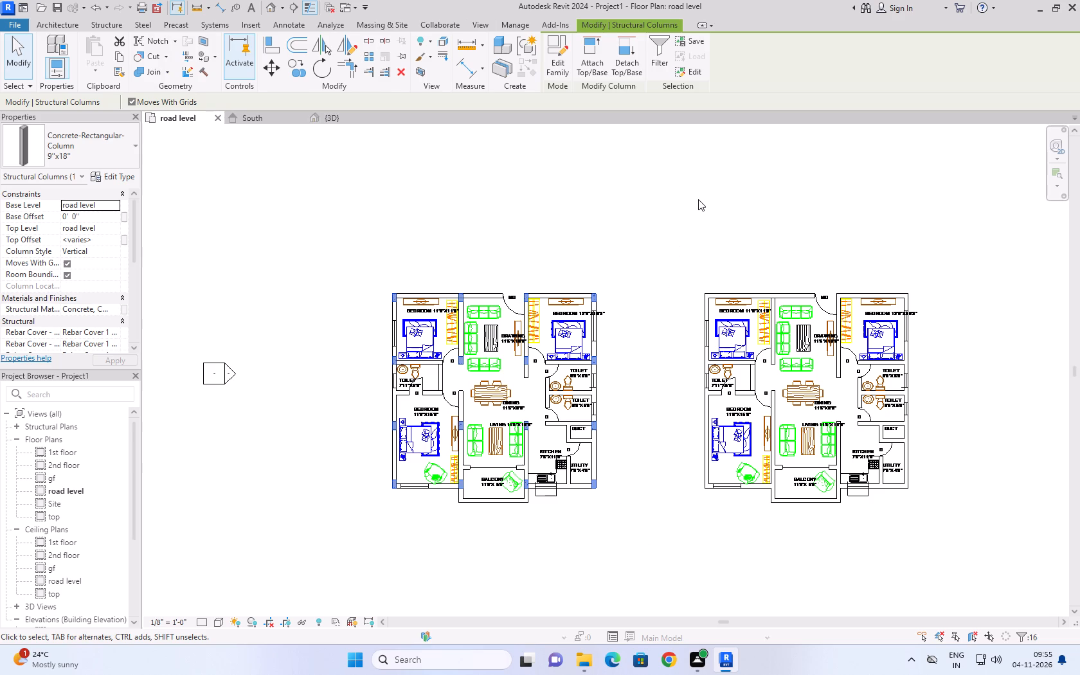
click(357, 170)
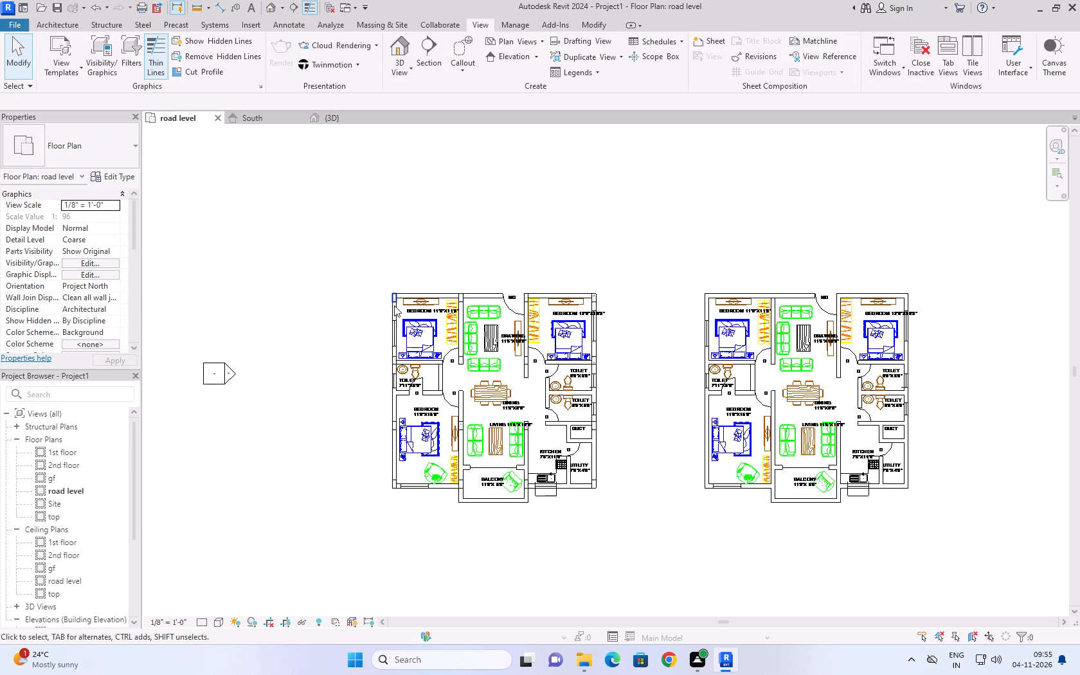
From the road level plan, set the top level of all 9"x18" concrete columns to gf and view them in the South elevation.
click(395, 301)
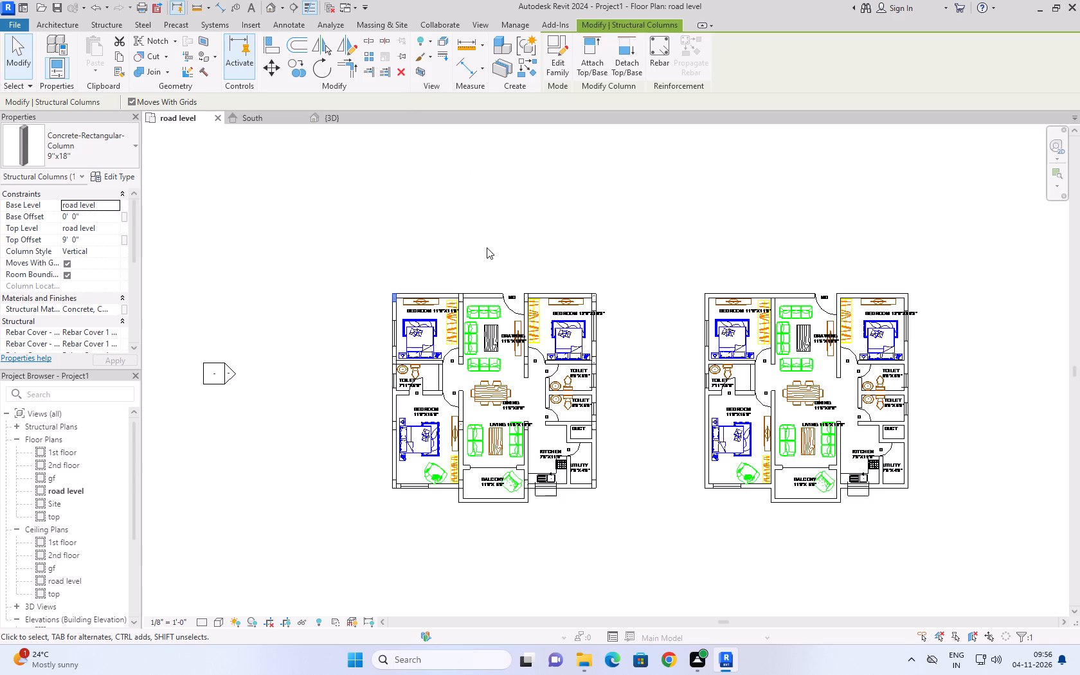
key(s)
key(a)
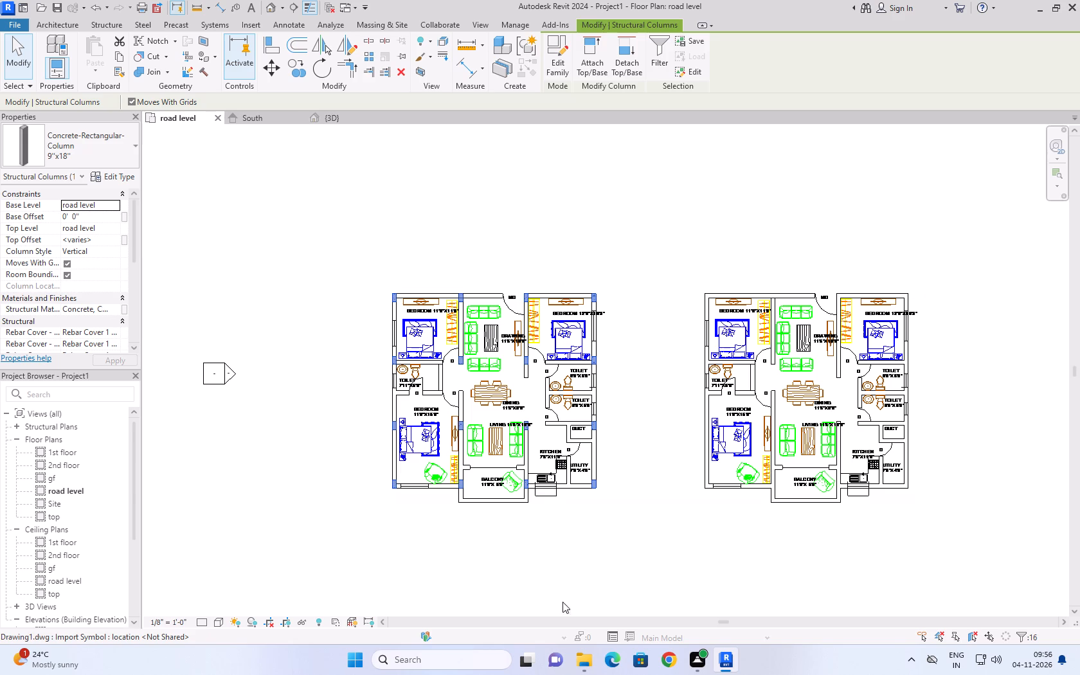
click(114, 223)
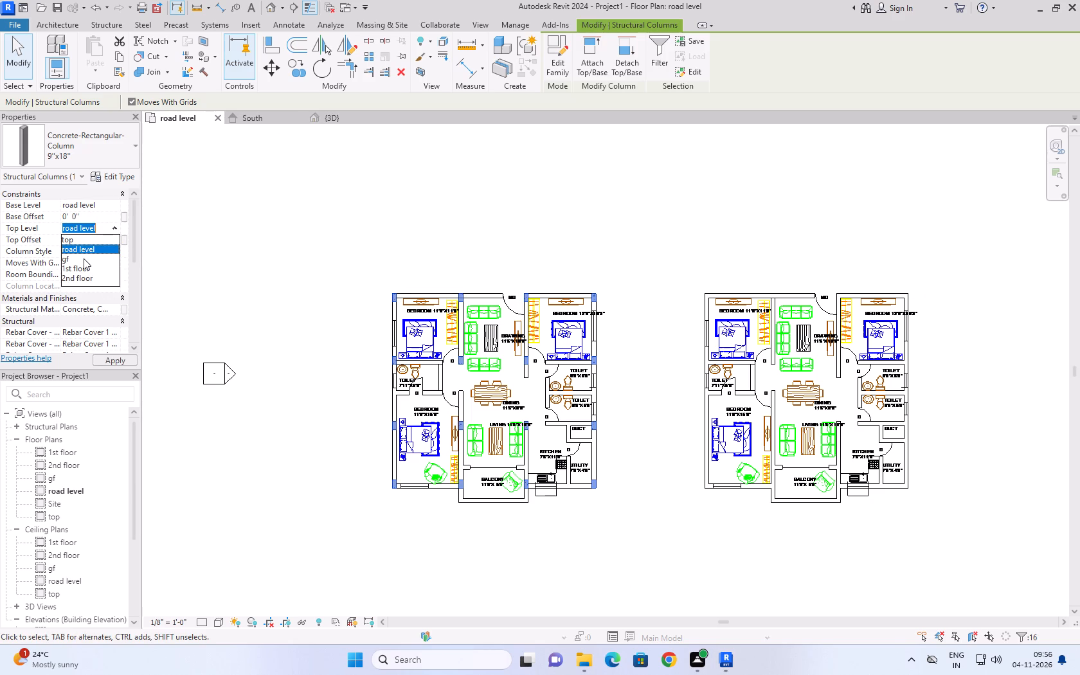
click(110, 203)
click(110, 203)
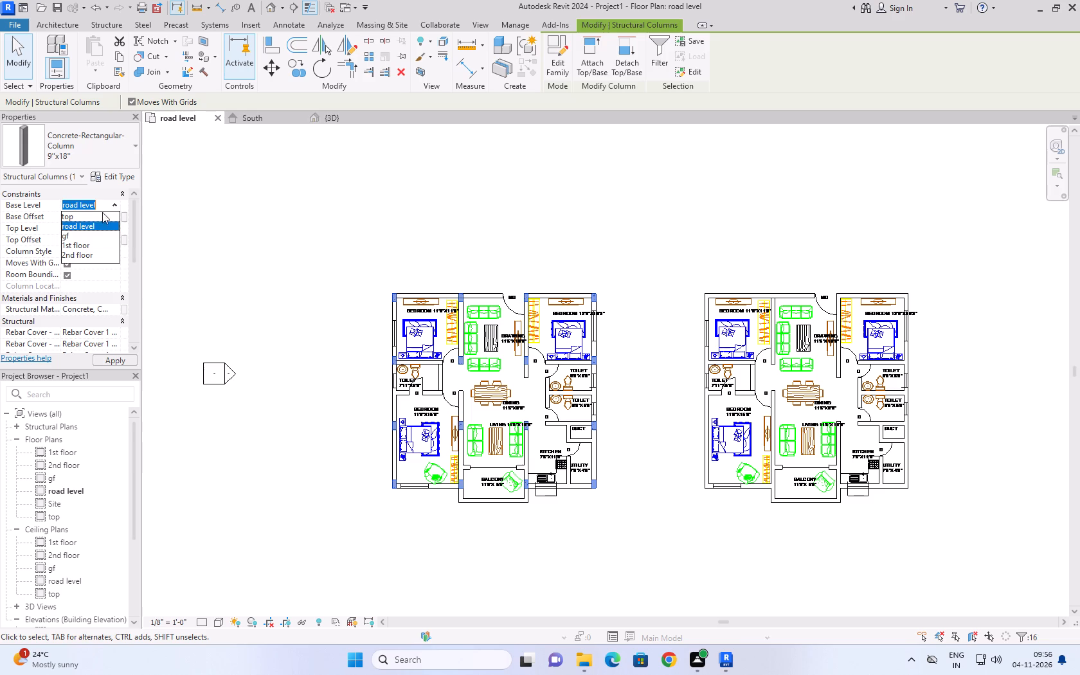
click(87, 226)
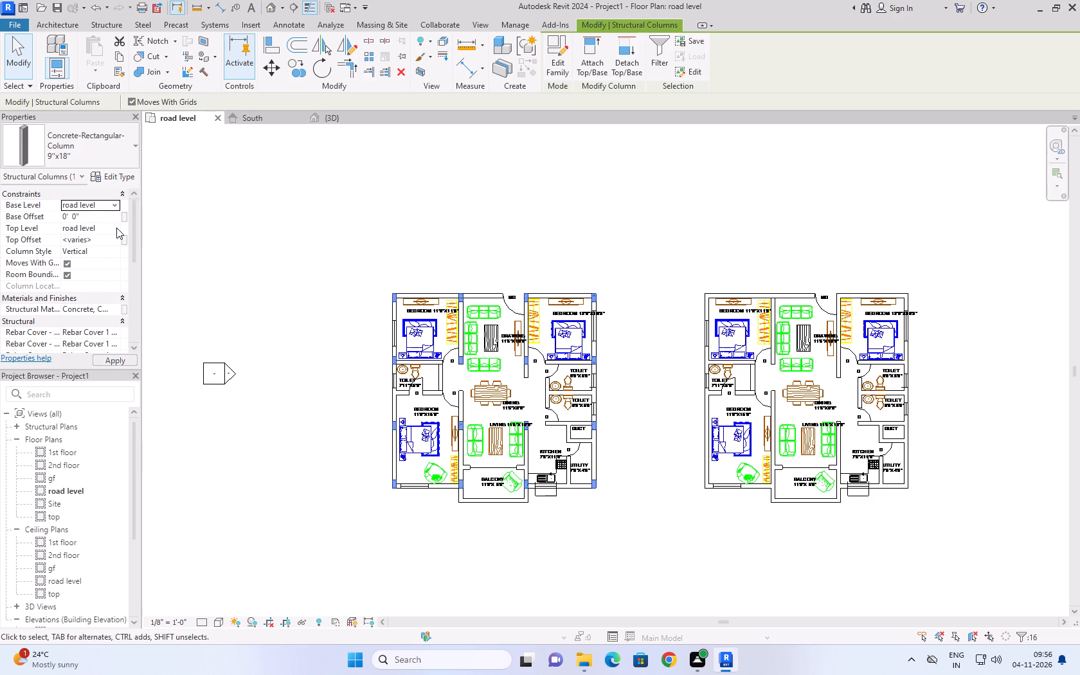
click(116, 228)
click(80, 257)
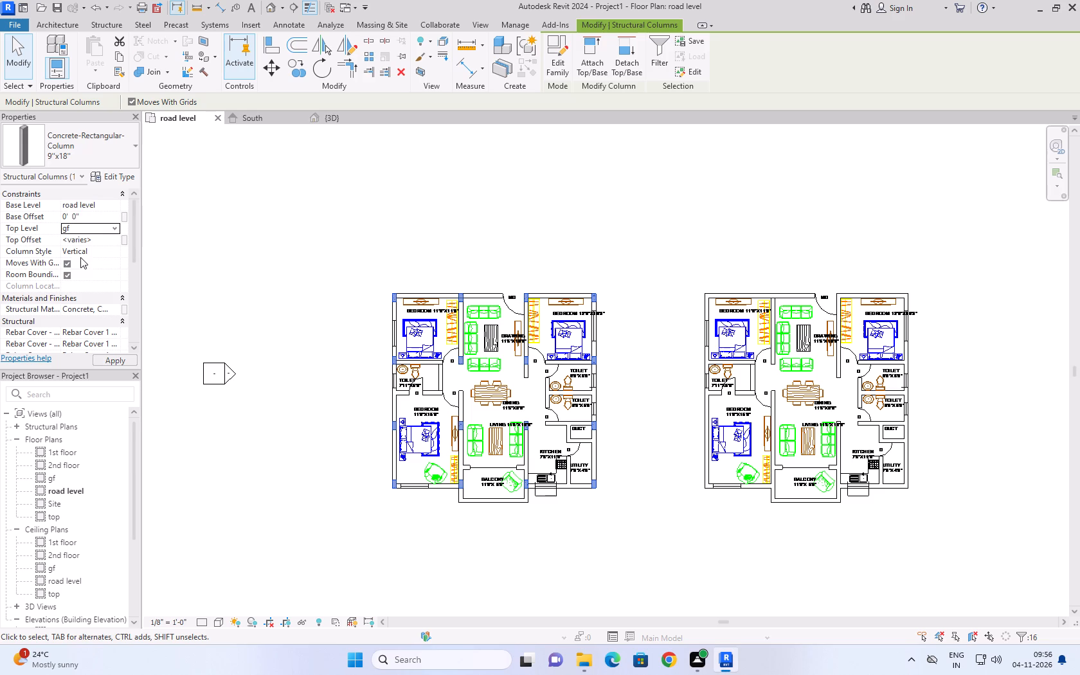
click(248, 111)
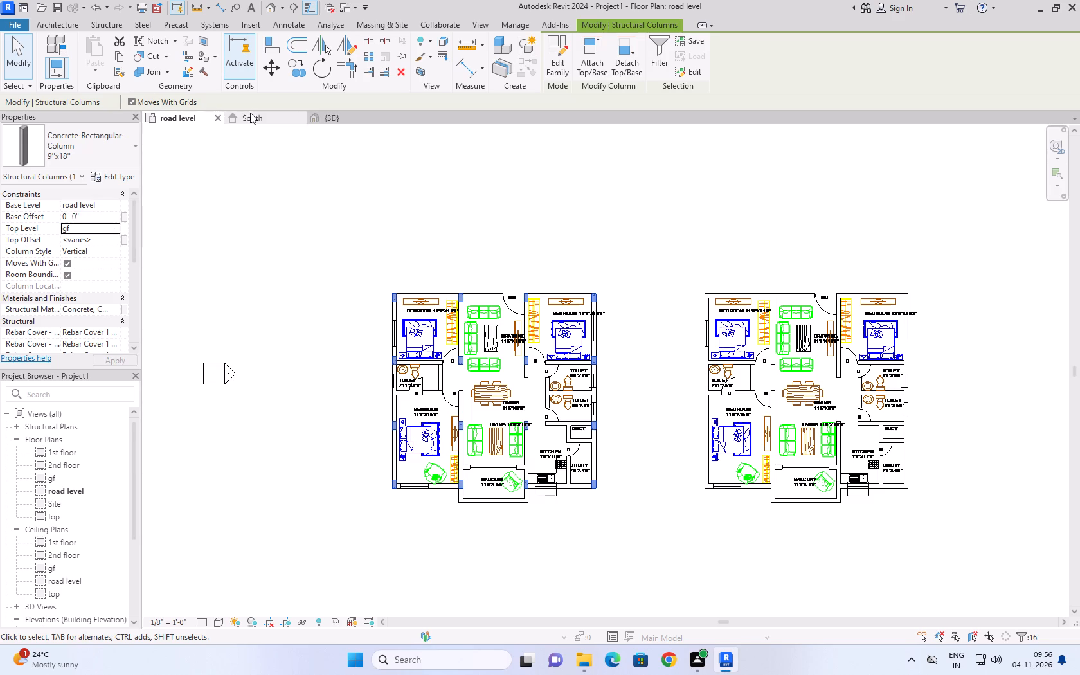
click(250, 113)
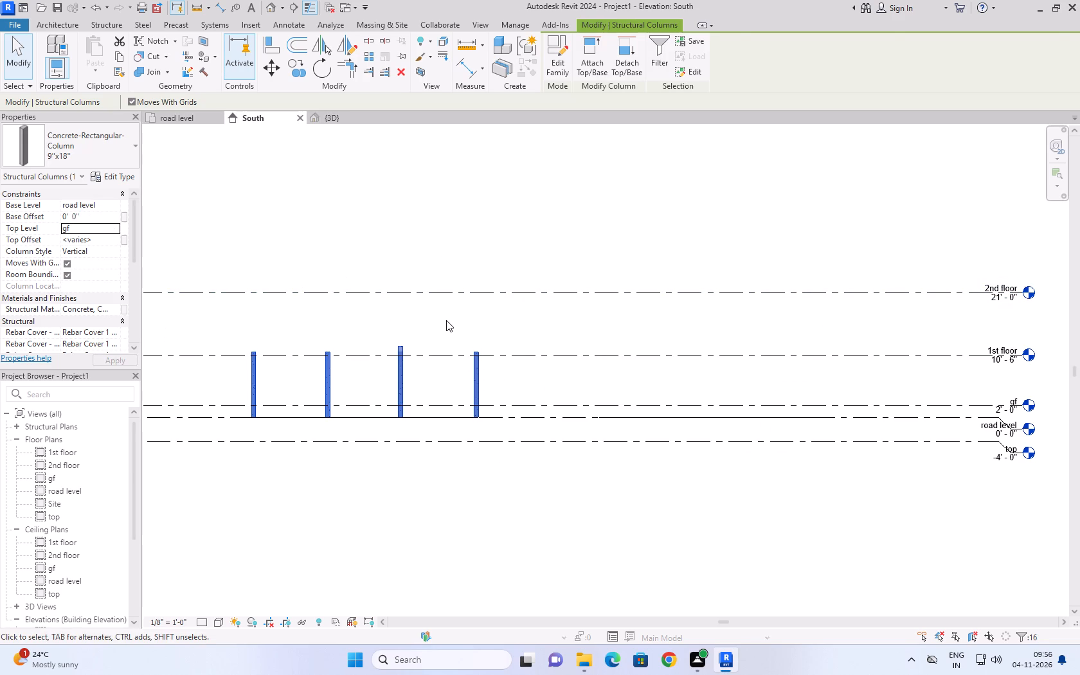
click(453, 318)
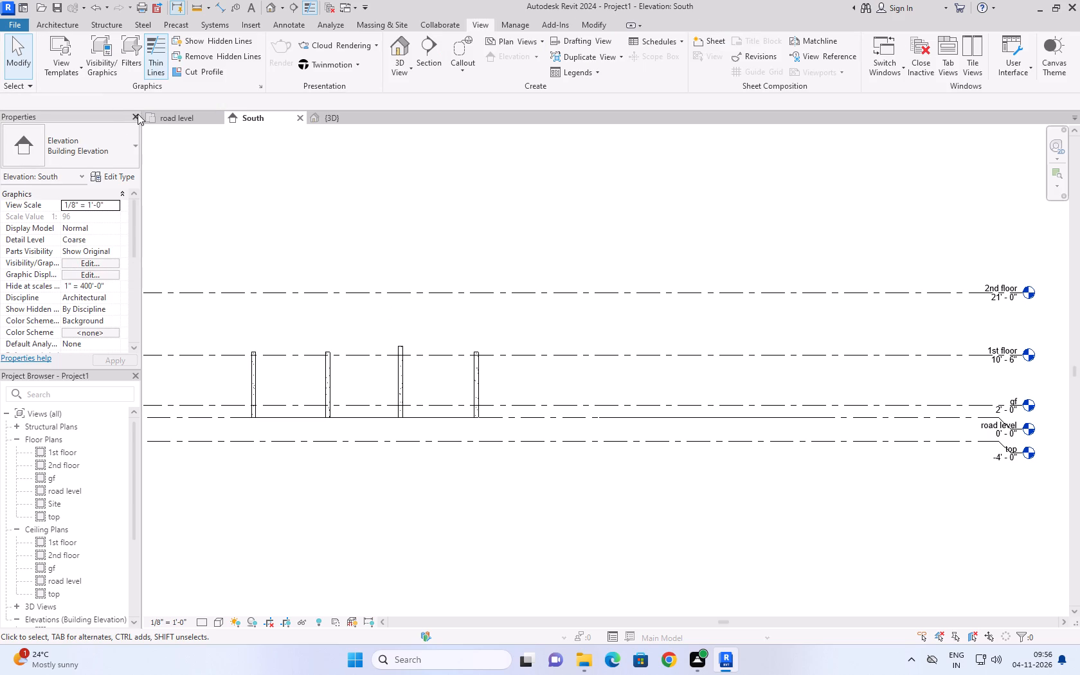
Select all 9"x18" concrete columns from the road level plan and set their top level to 1st floor in the South elevation.
click(178, 119)
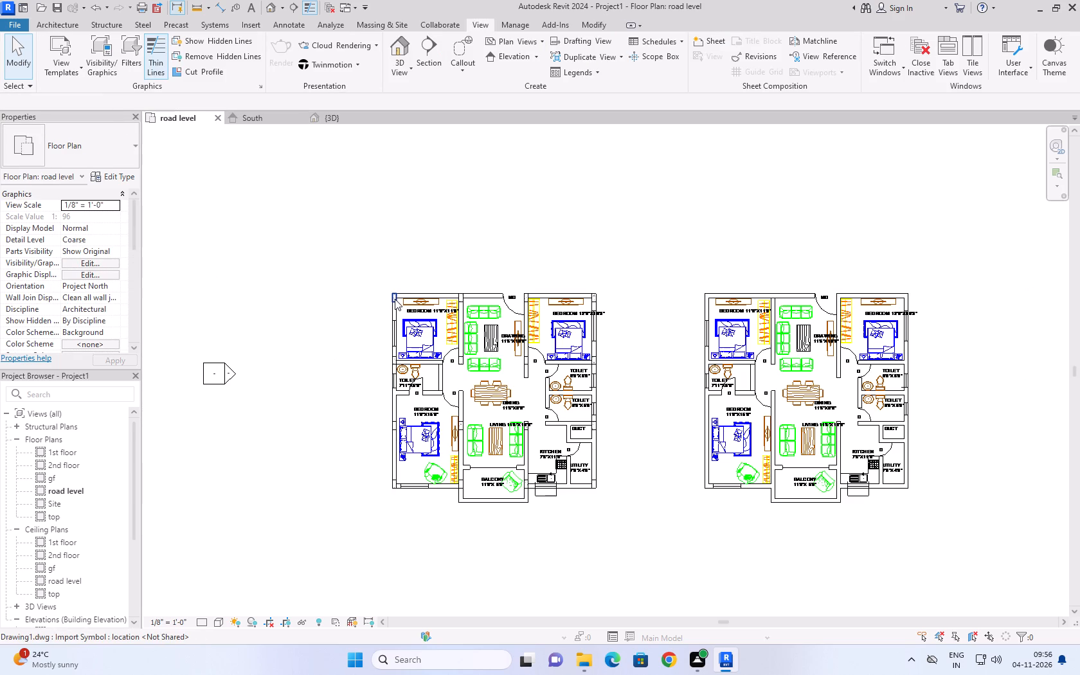
click(394, 299)
text(sa)
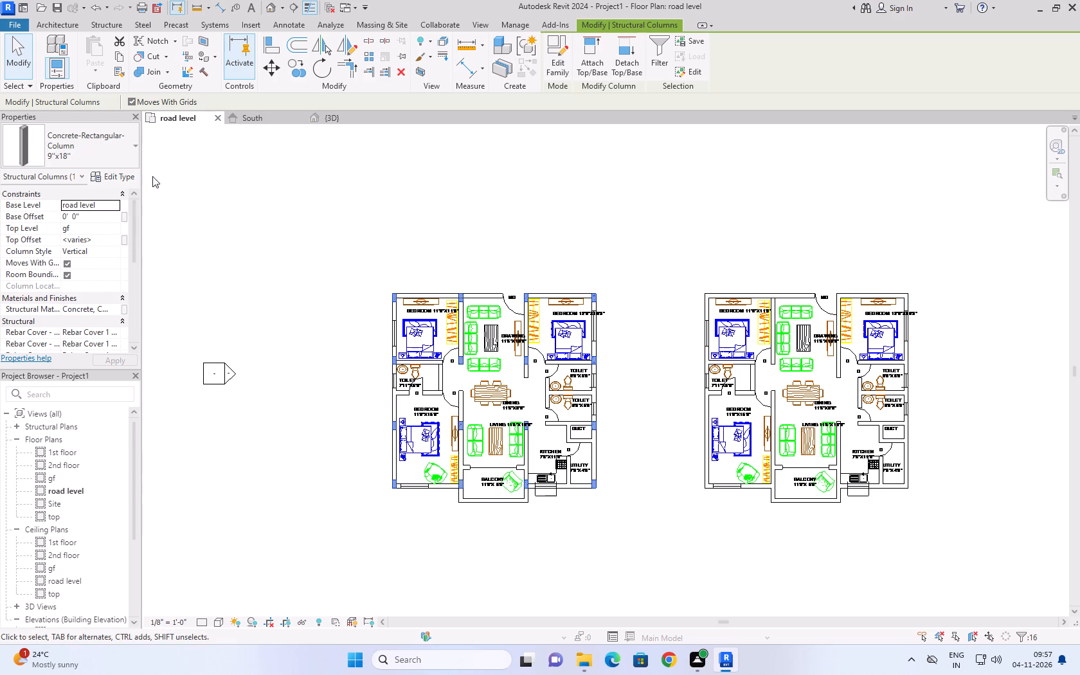
click(259, 120)
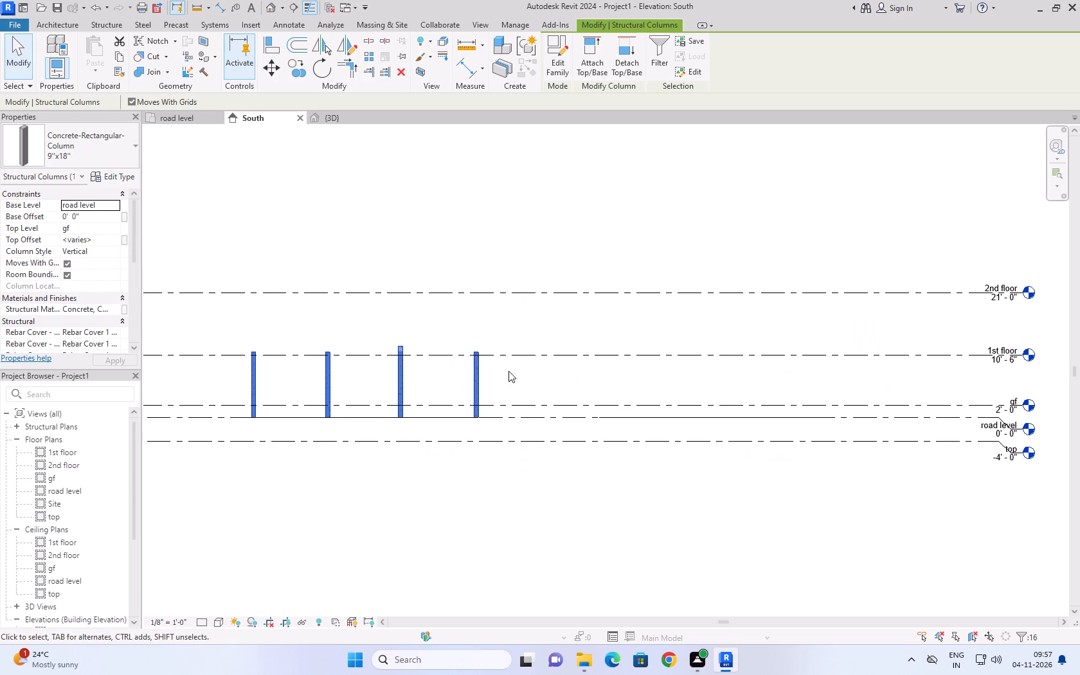
click(116, 230)
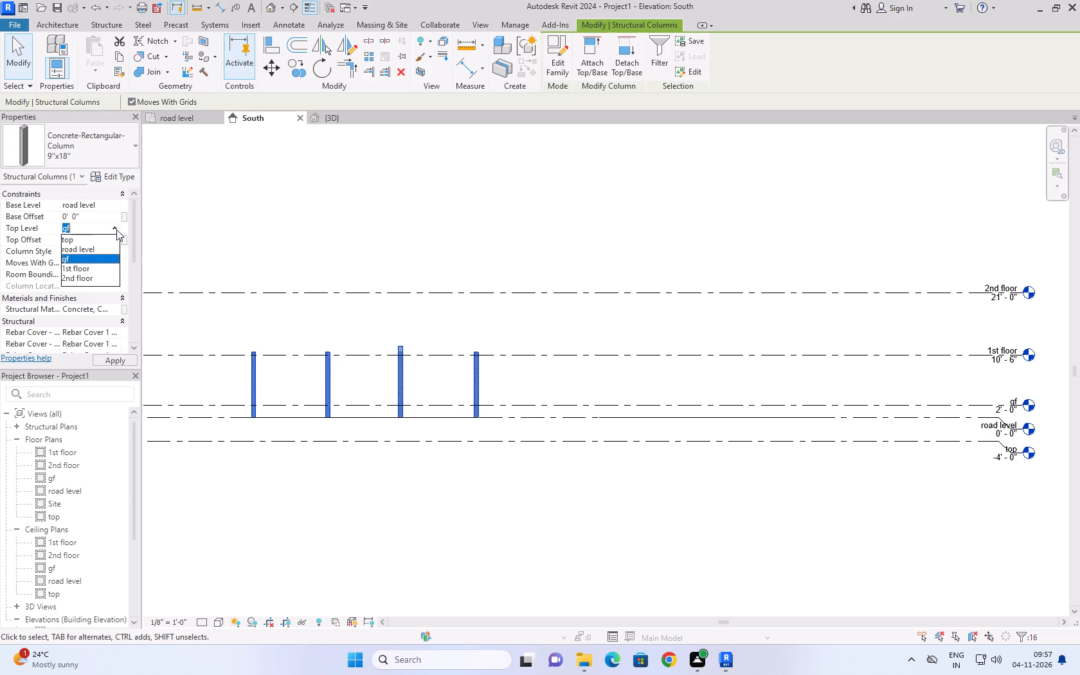
click(91, 265)
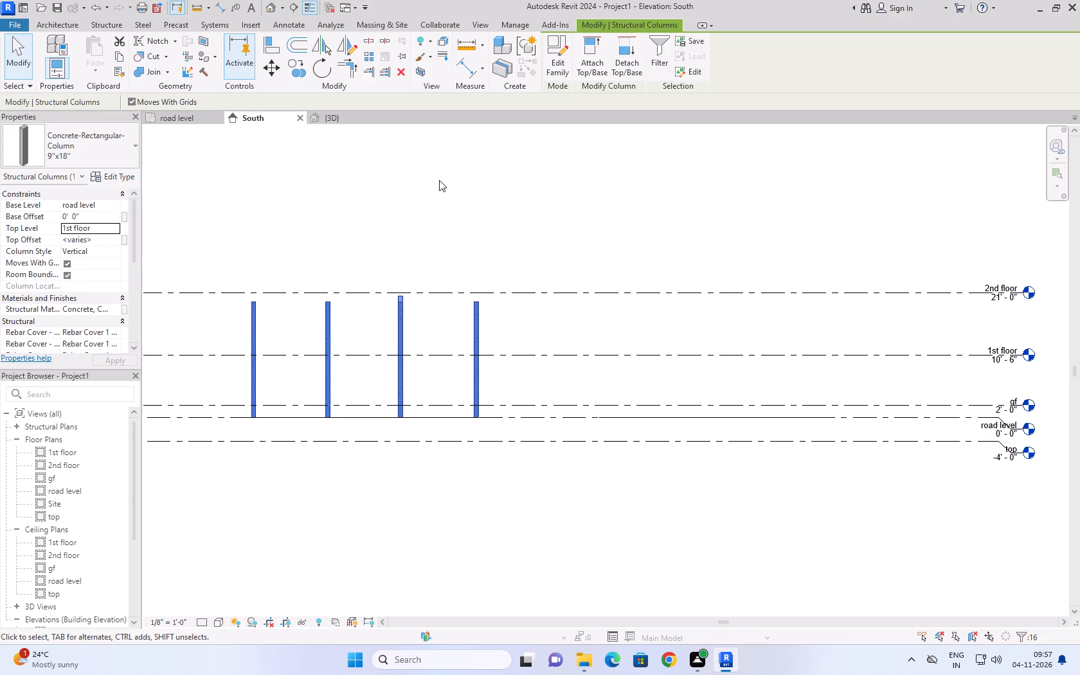
click(439, 180)
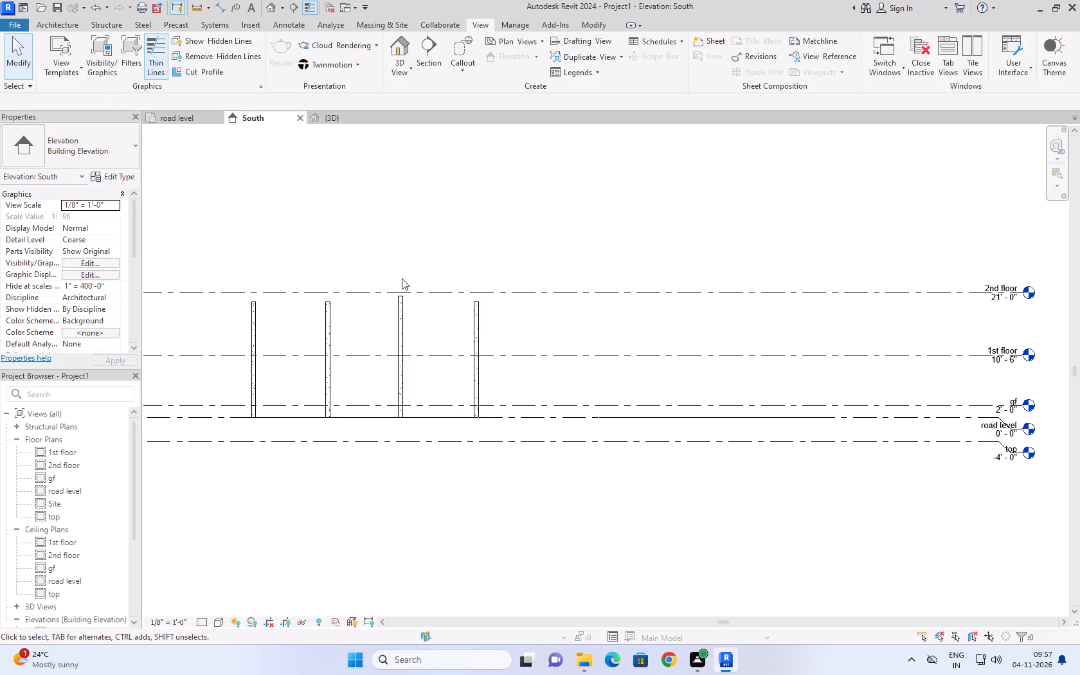
Select the second column from the east in the South elevation.
click(399, 314)
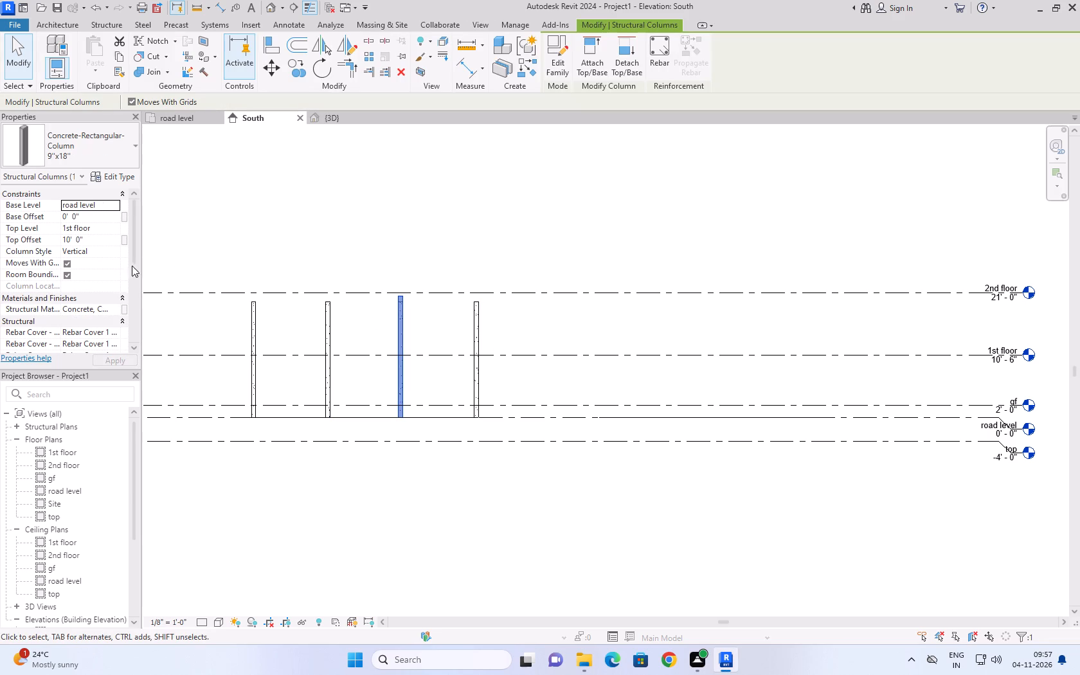
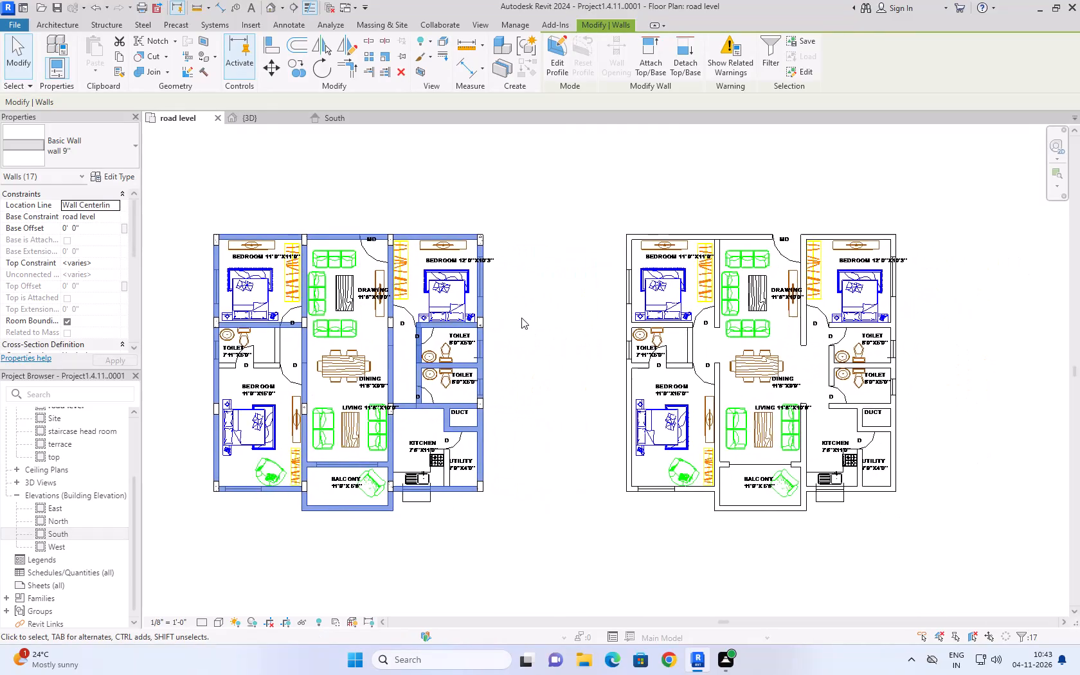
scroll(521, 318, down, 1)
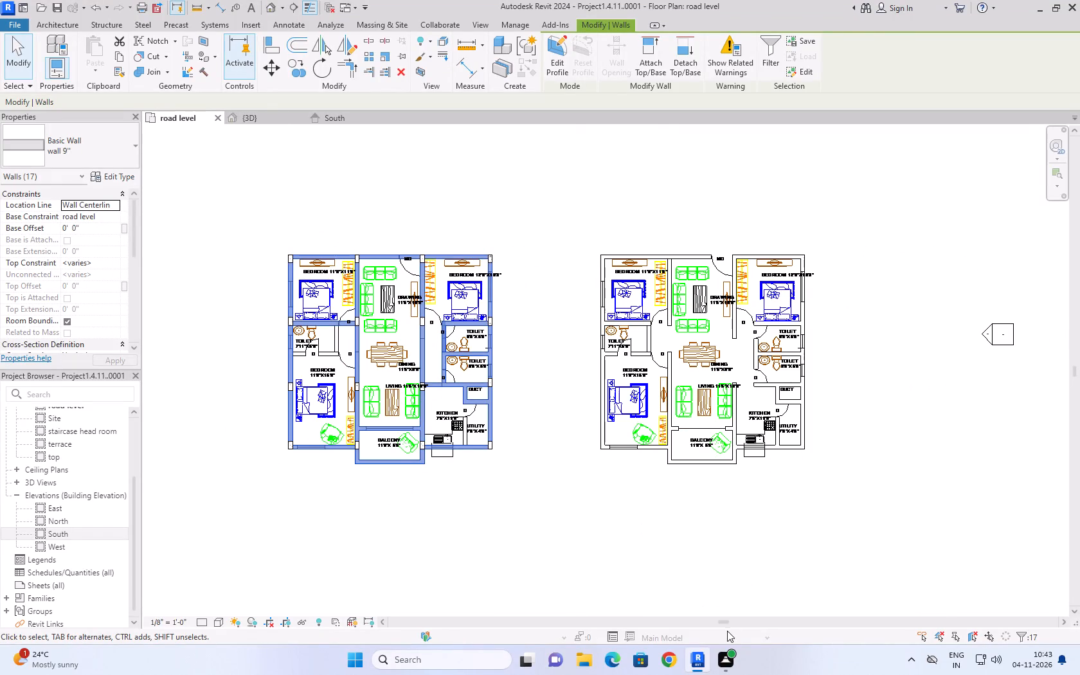
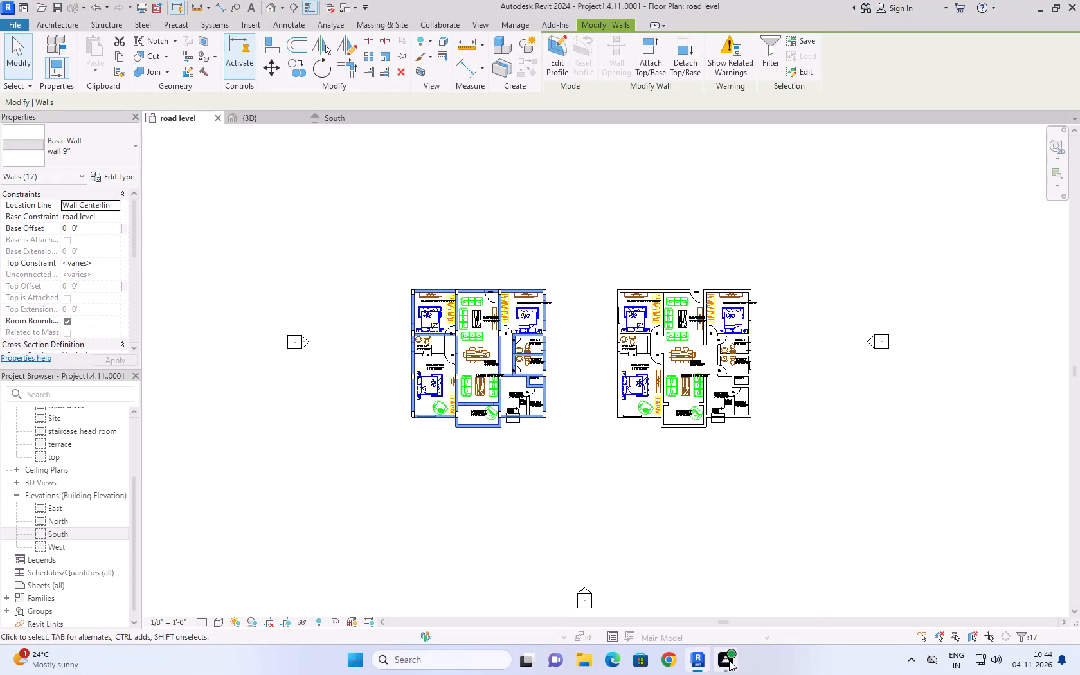
Clear the selection of the 9" walls in the road level floor plan.
scroll(564, 377, up, 3)
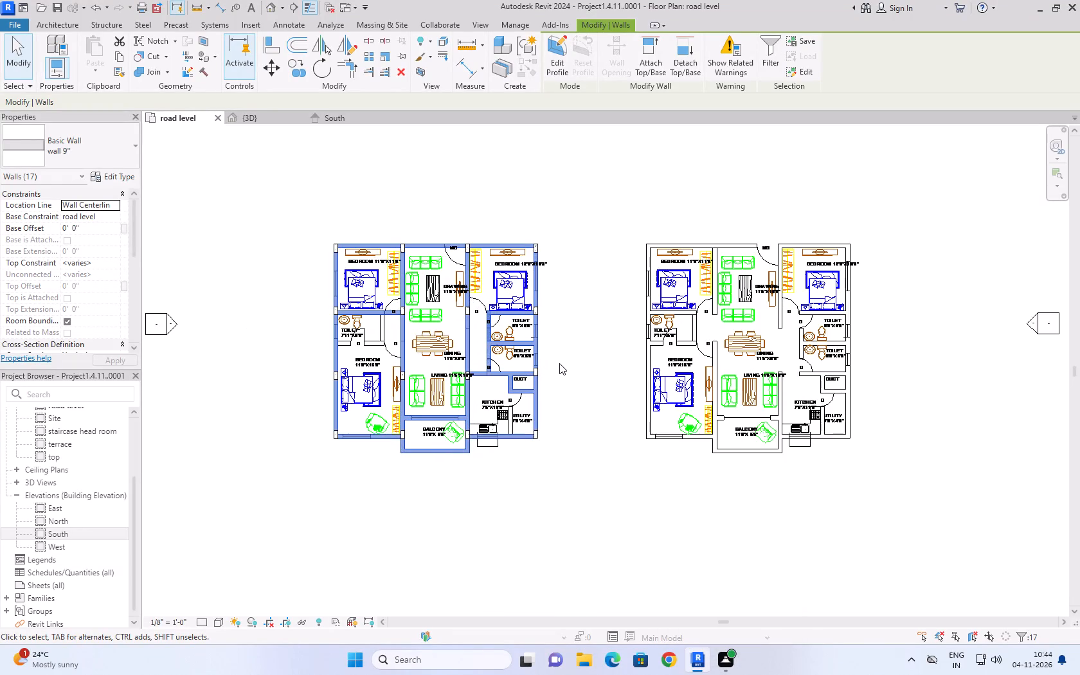
scroll(560, 361, up, 1)
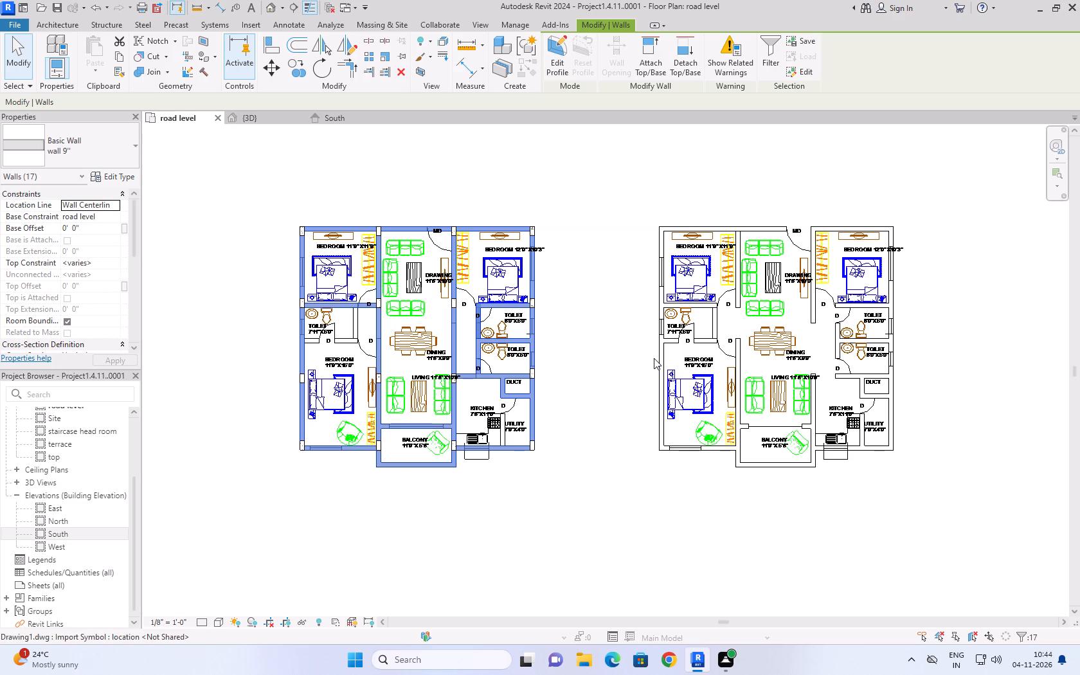
click(685, 458)
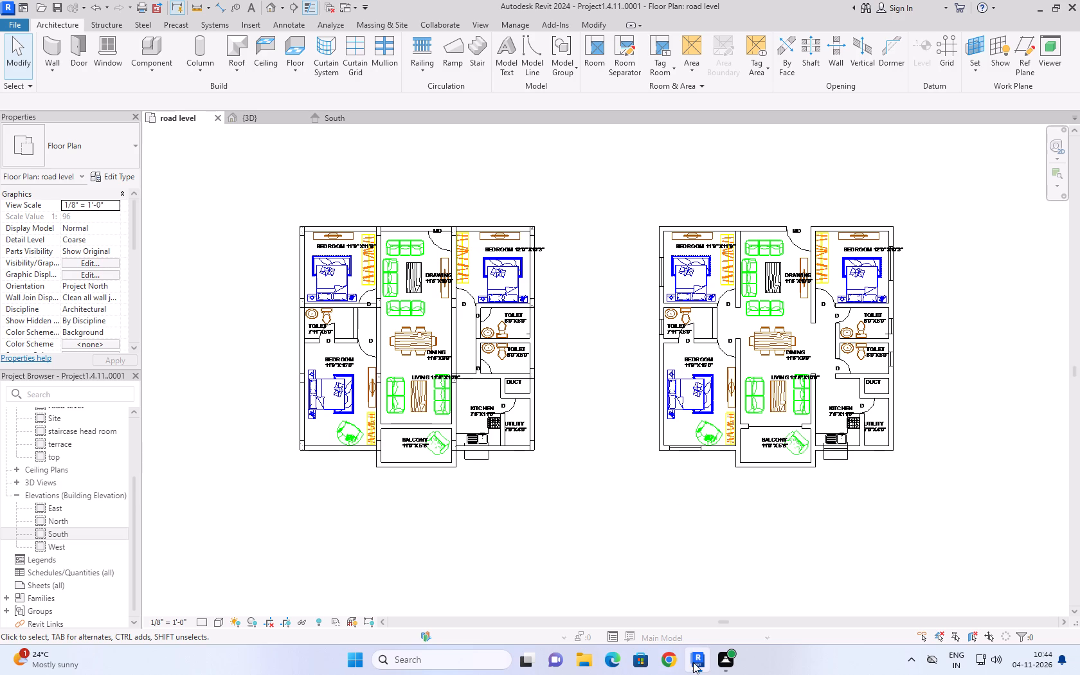
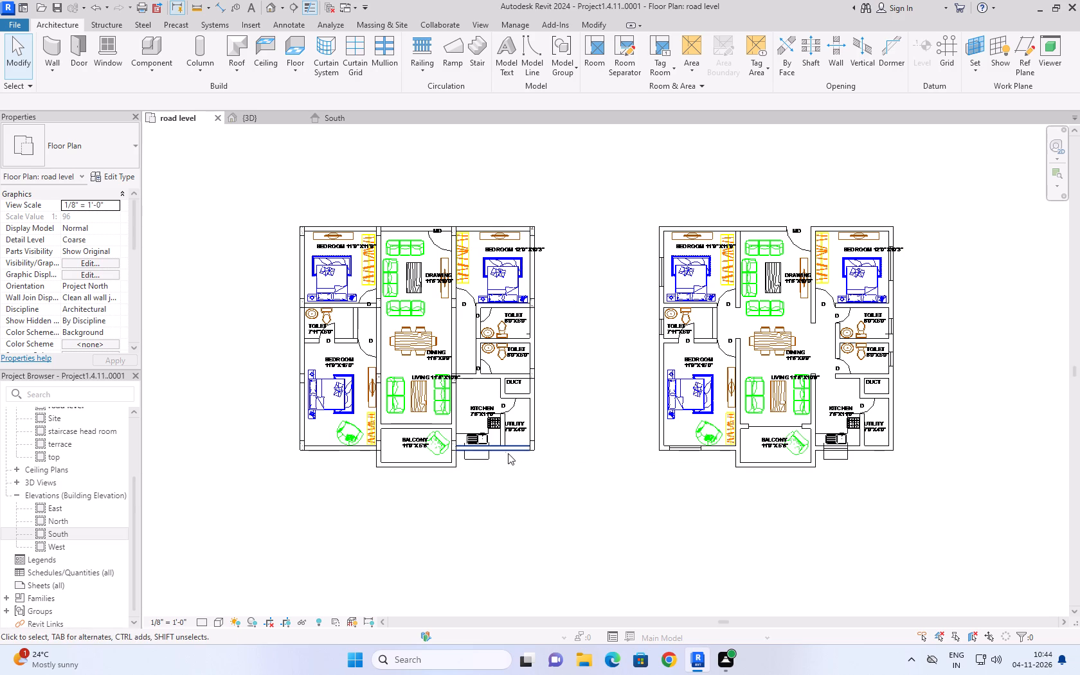
Select the imported Drawing1.dwg in the road level floor plan.
click(513, 411)
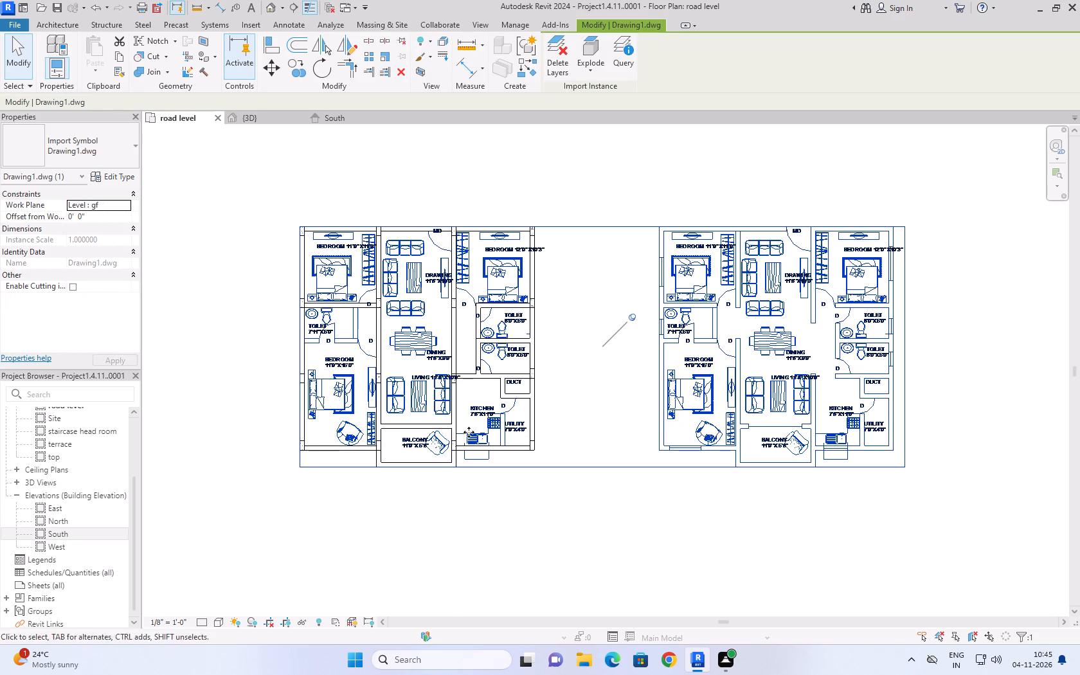
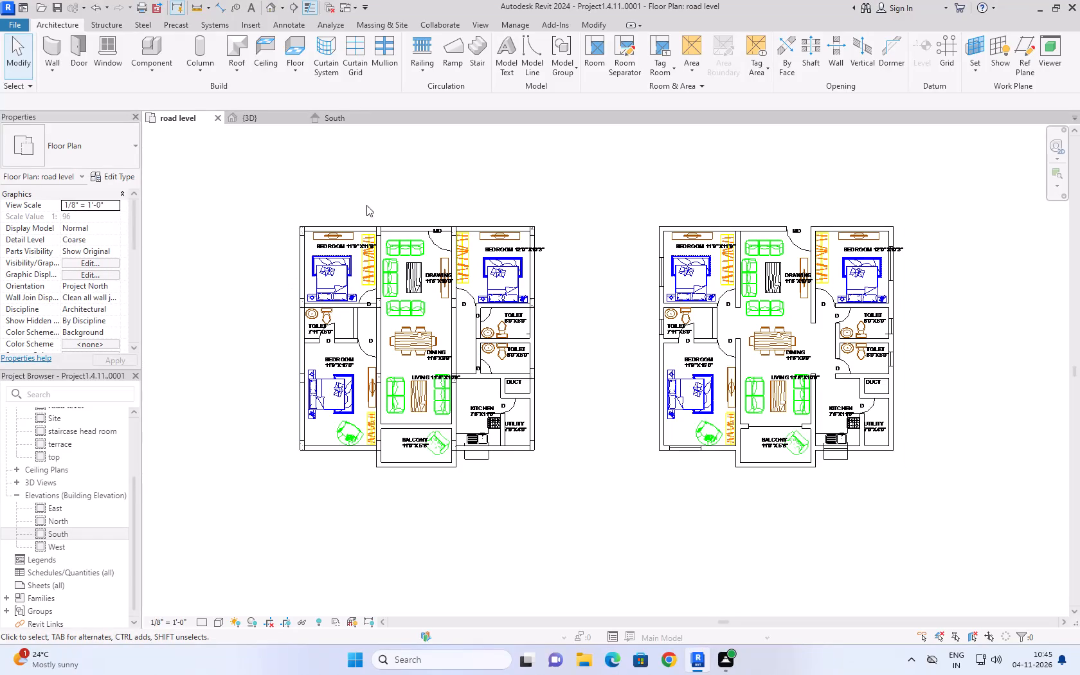
Set all 9" walls in the road level plan to base constraint gf and top constraint Up to level: 1st floor.
click(258, 116)
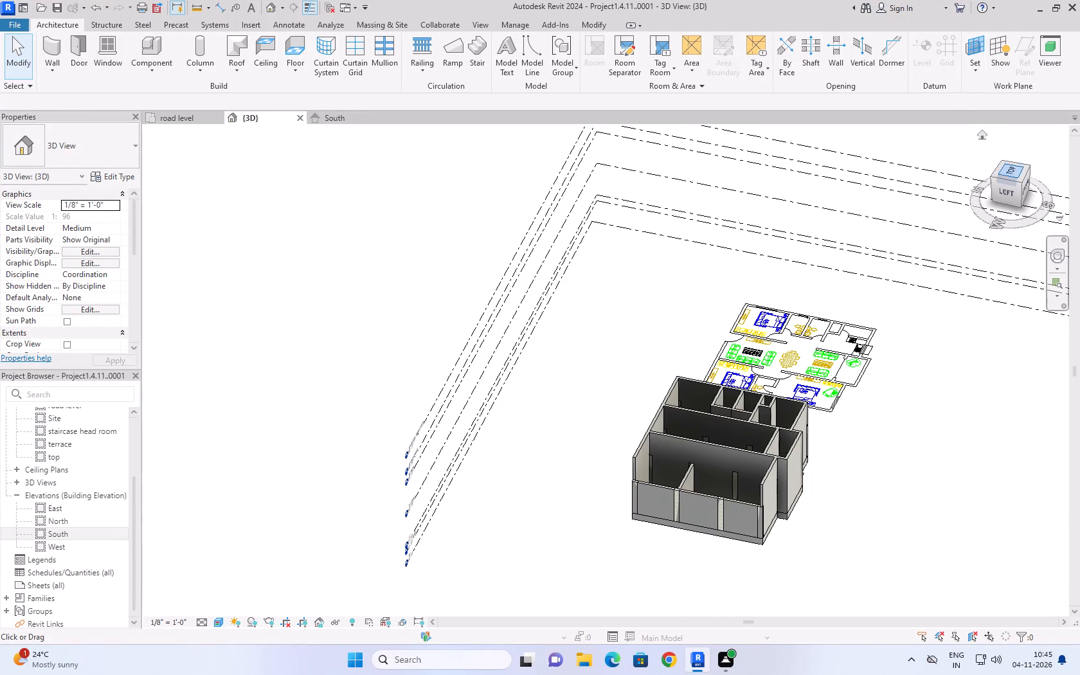
click(980, 134)
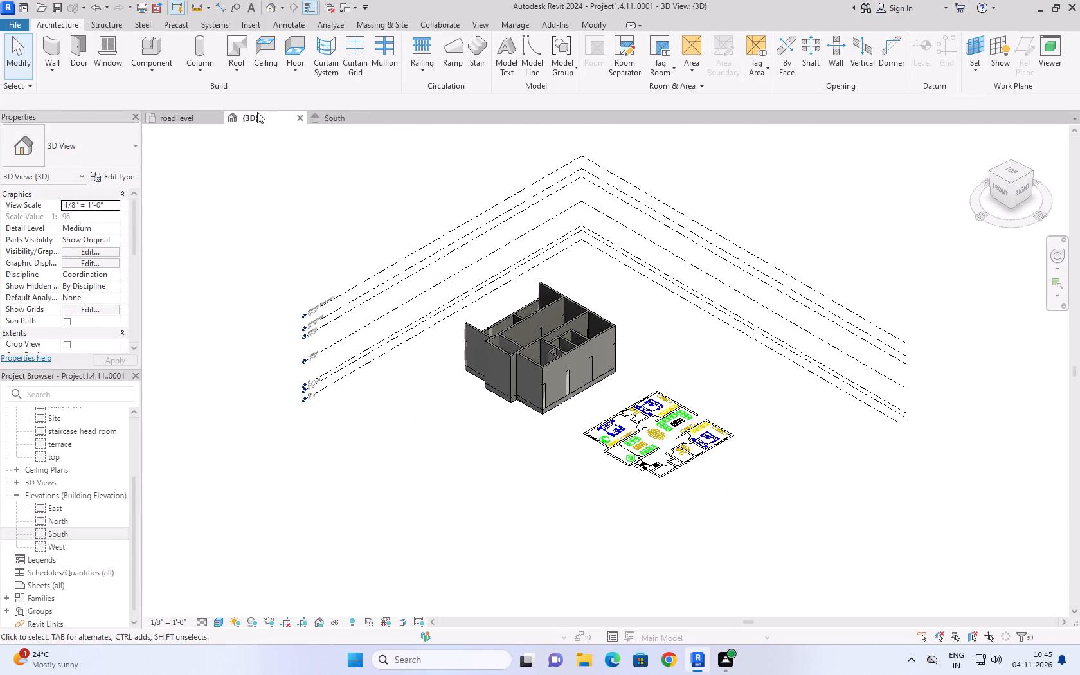
click(181, 114)
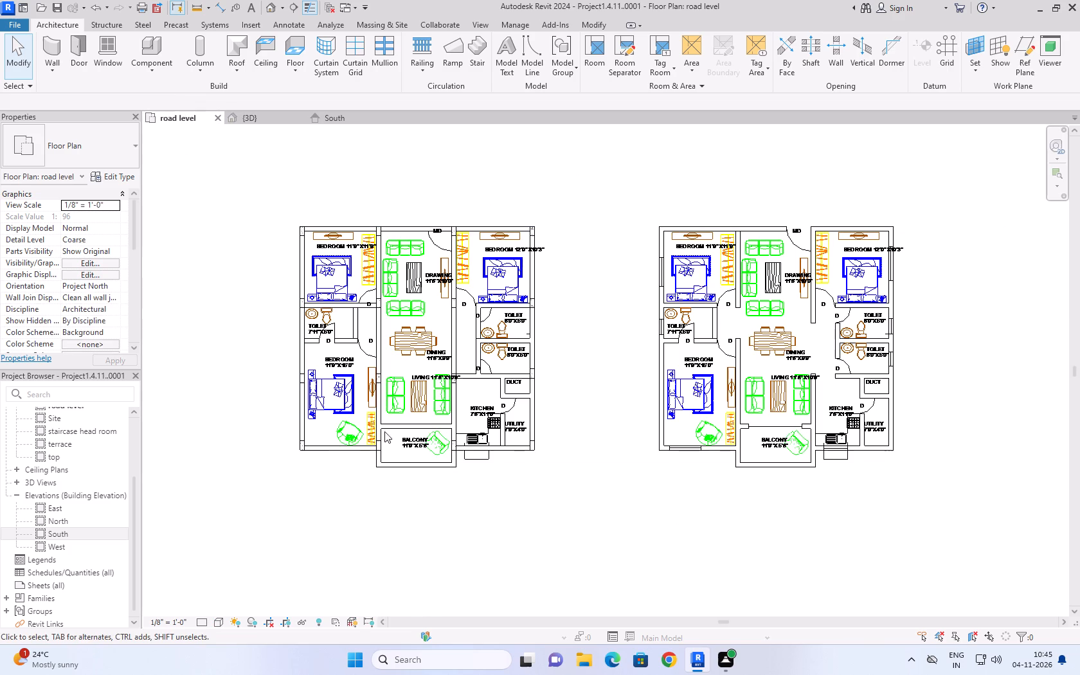
click(378, 400)
text(sa)
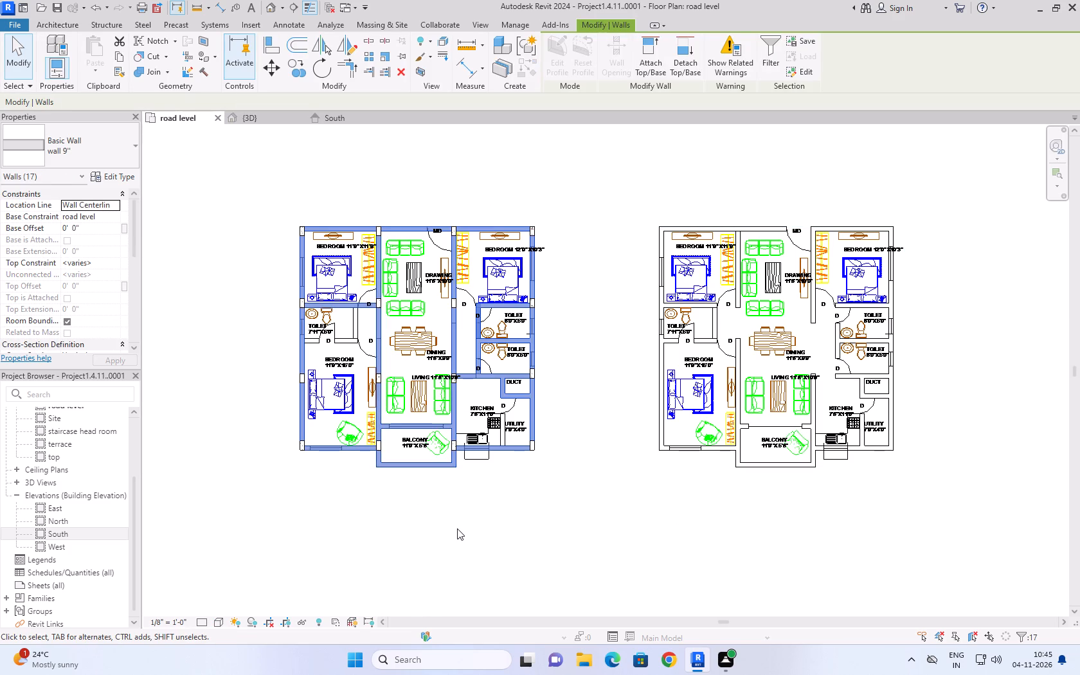
click(118, 262)
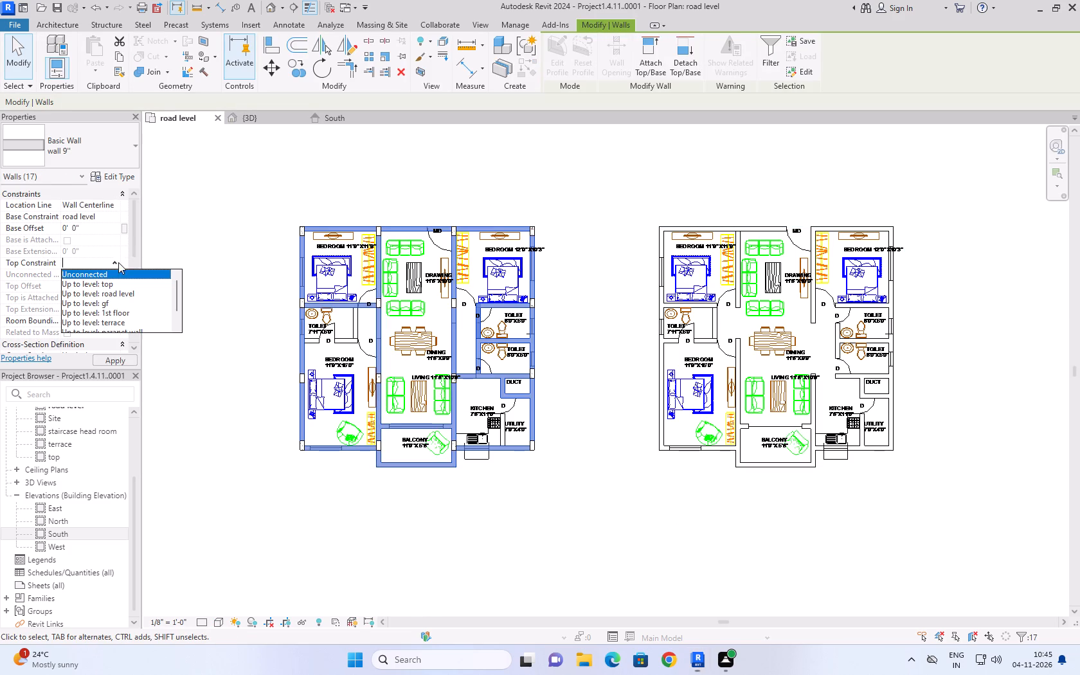
click(114, 312)
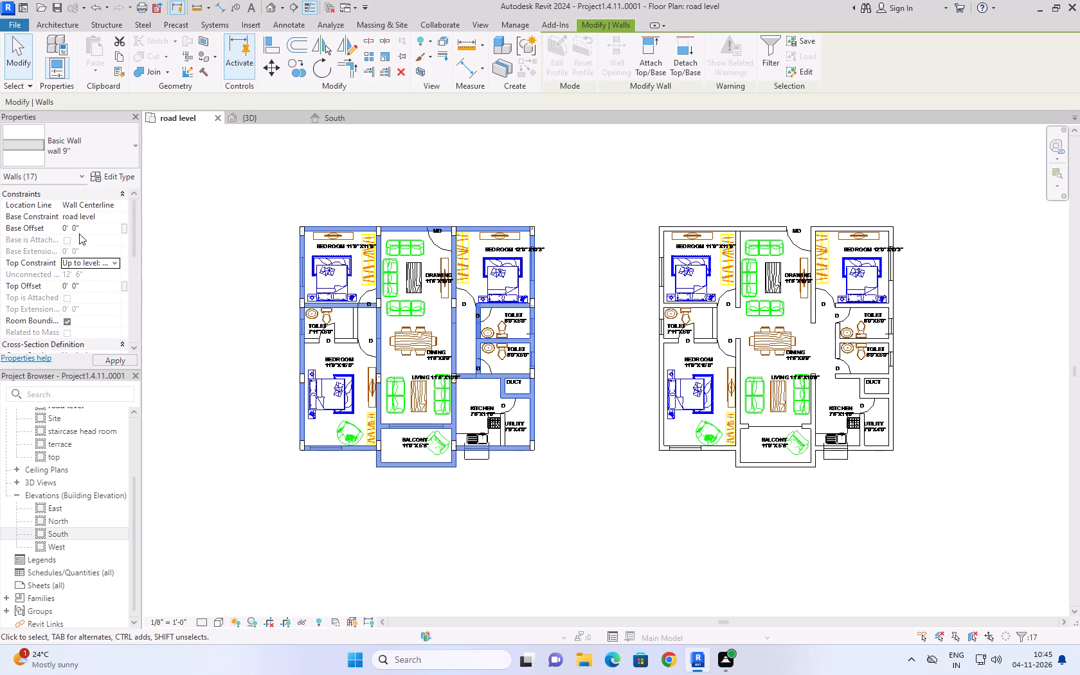
click(107, 217)
click(114, 215)
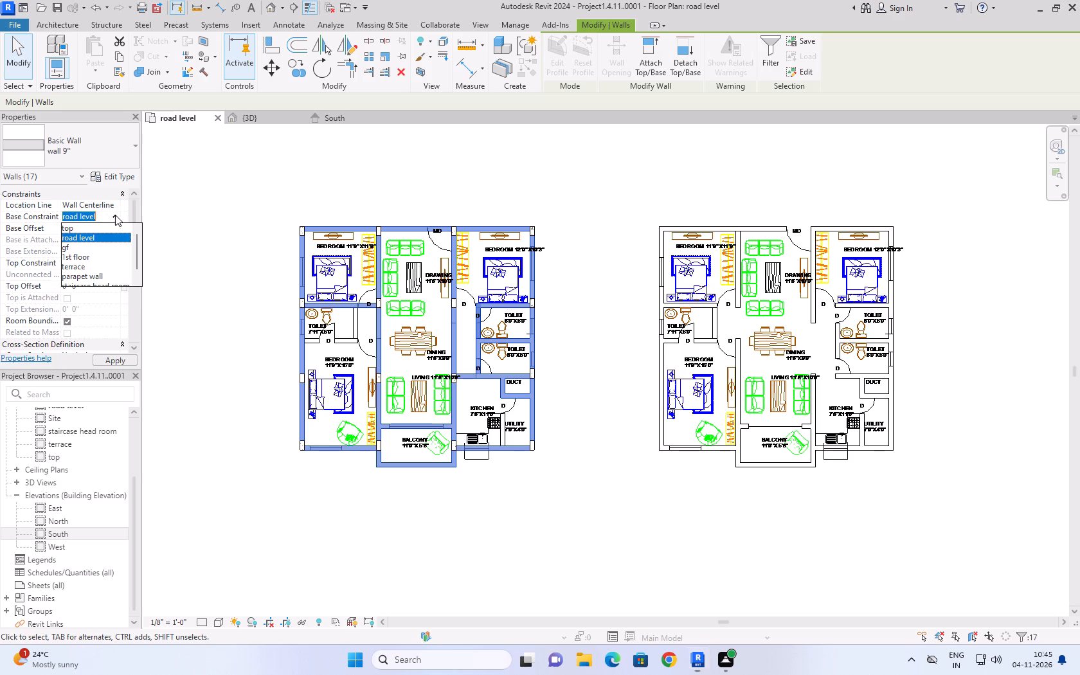
click(79, 248)
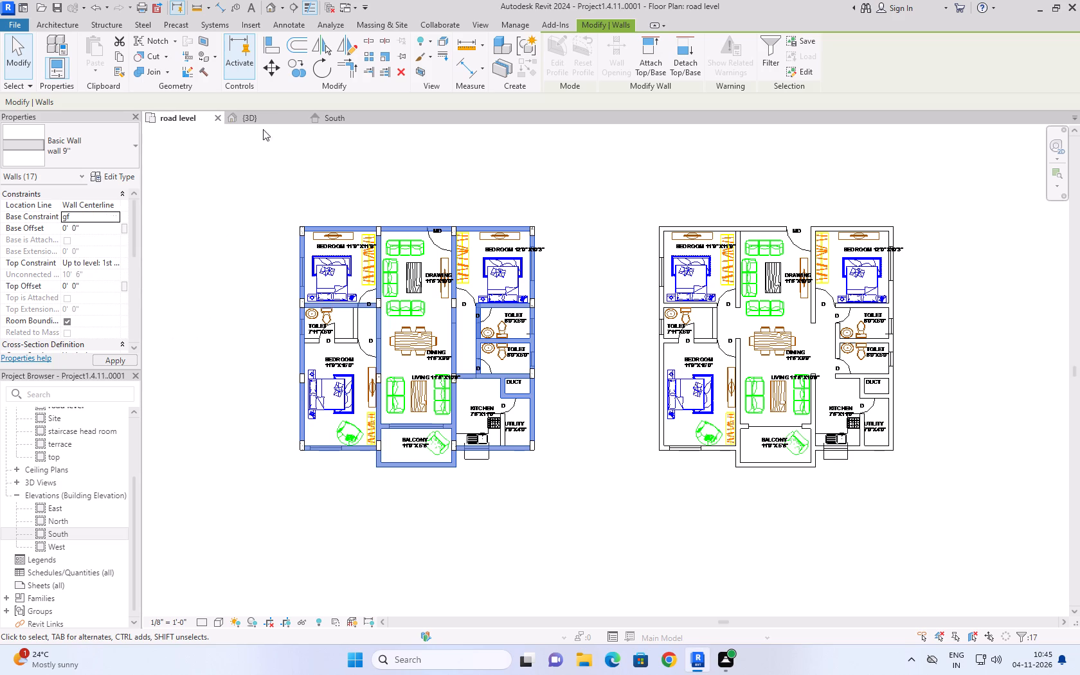
click(268, 119)
click(547, 432)
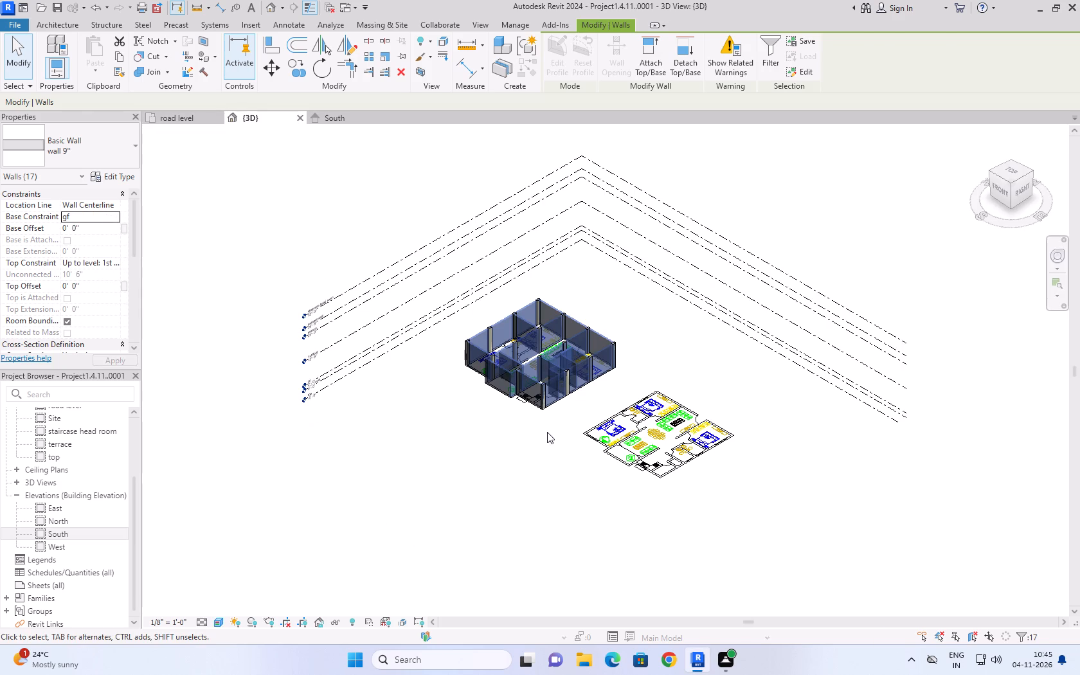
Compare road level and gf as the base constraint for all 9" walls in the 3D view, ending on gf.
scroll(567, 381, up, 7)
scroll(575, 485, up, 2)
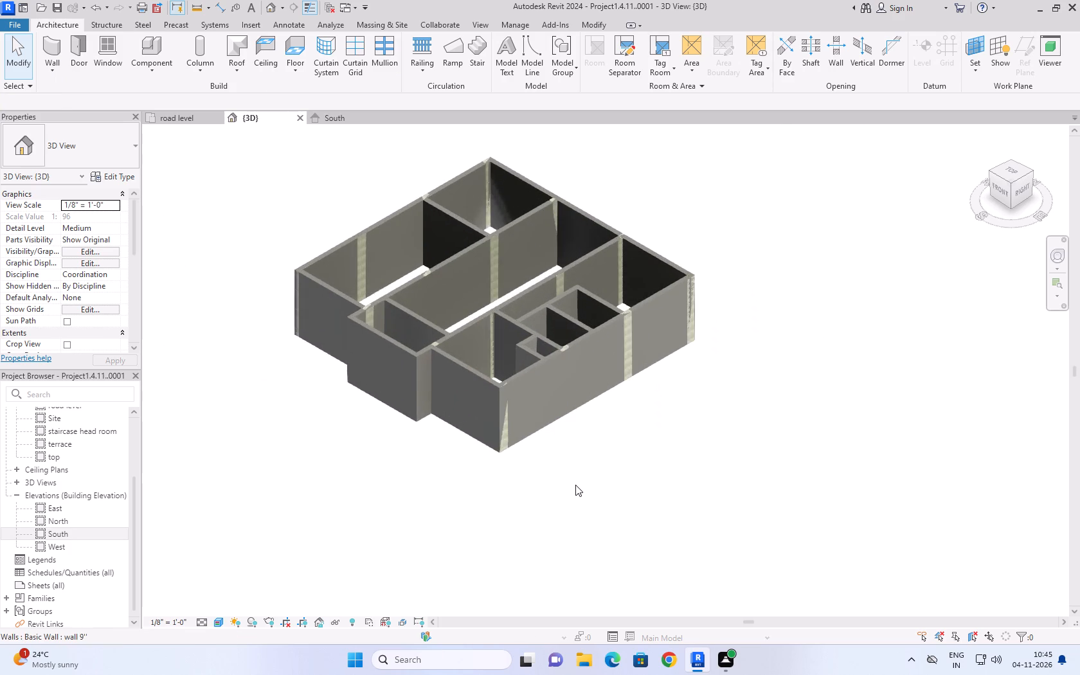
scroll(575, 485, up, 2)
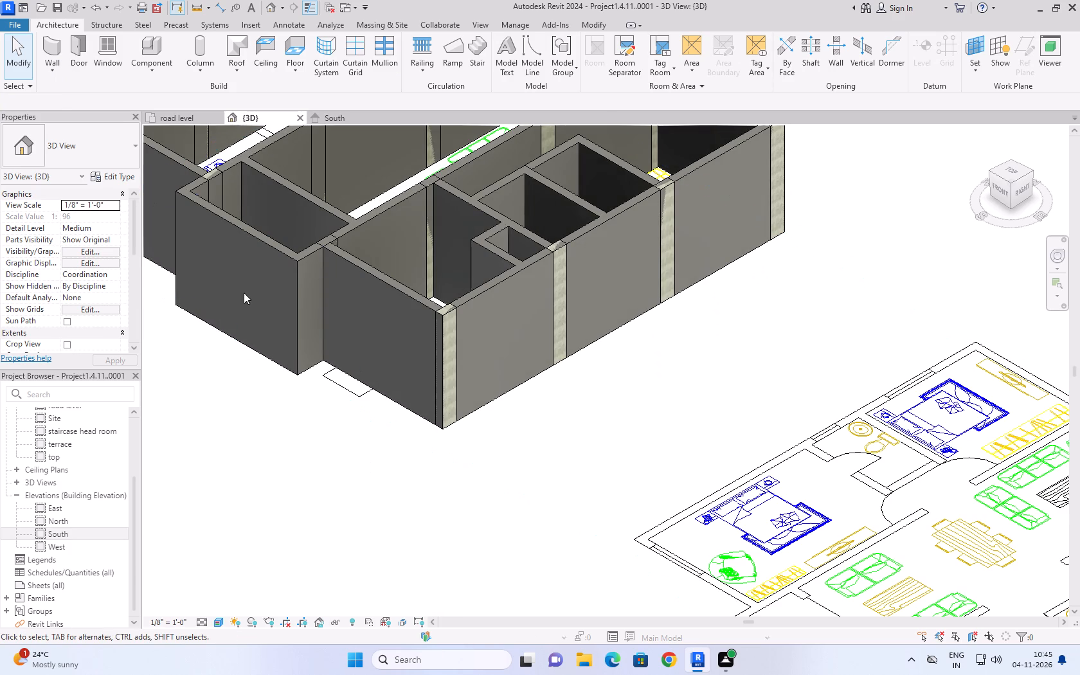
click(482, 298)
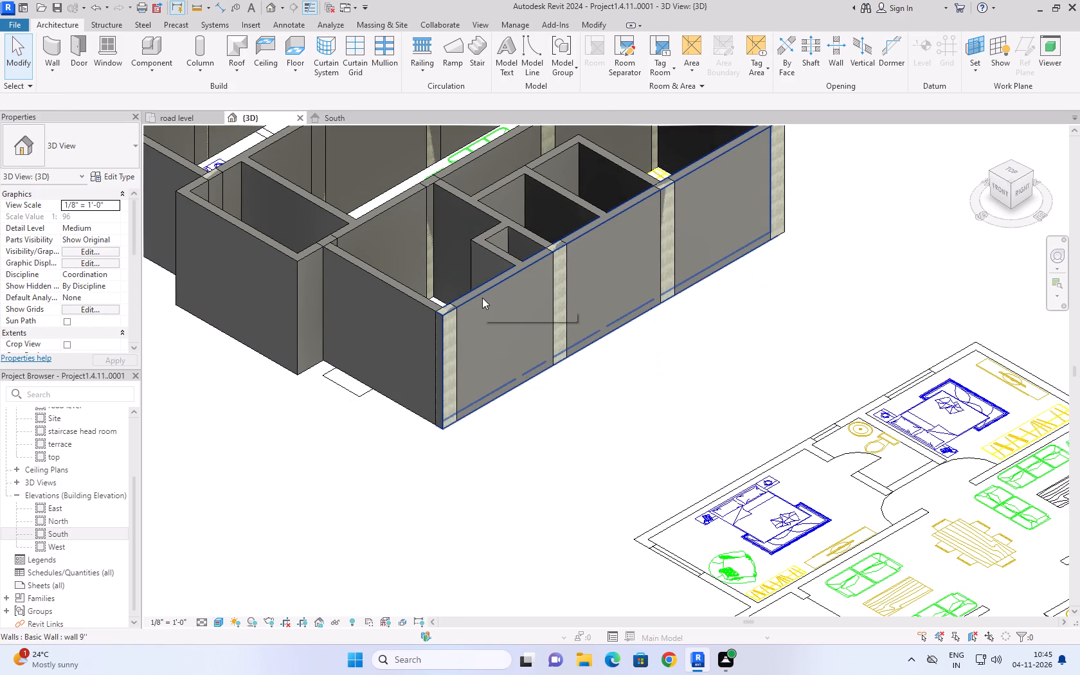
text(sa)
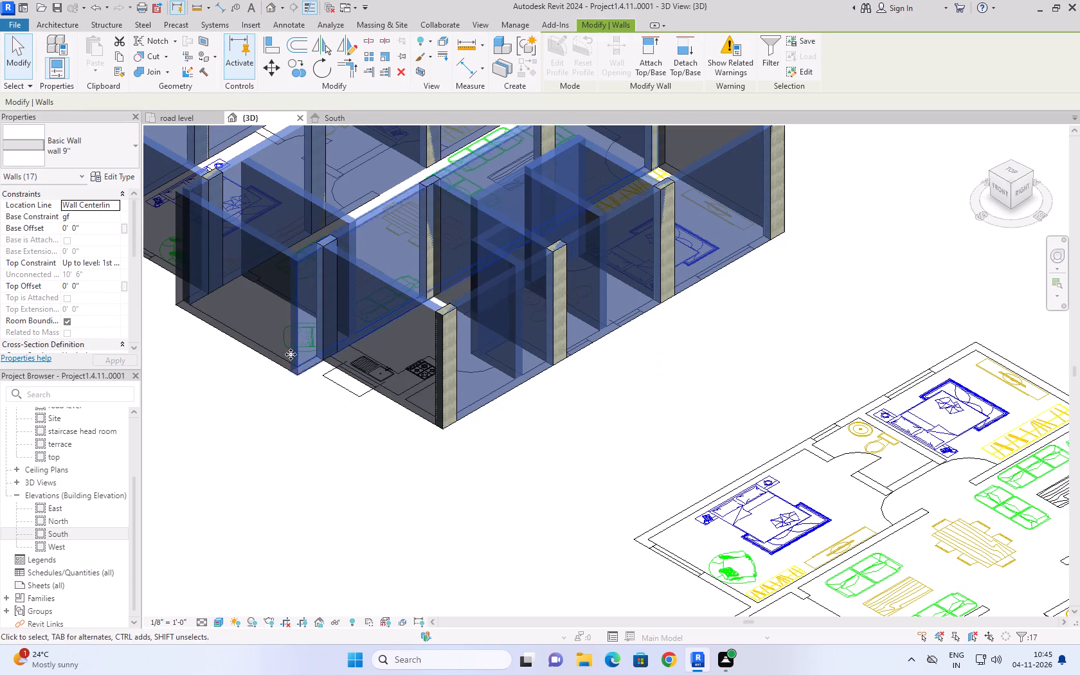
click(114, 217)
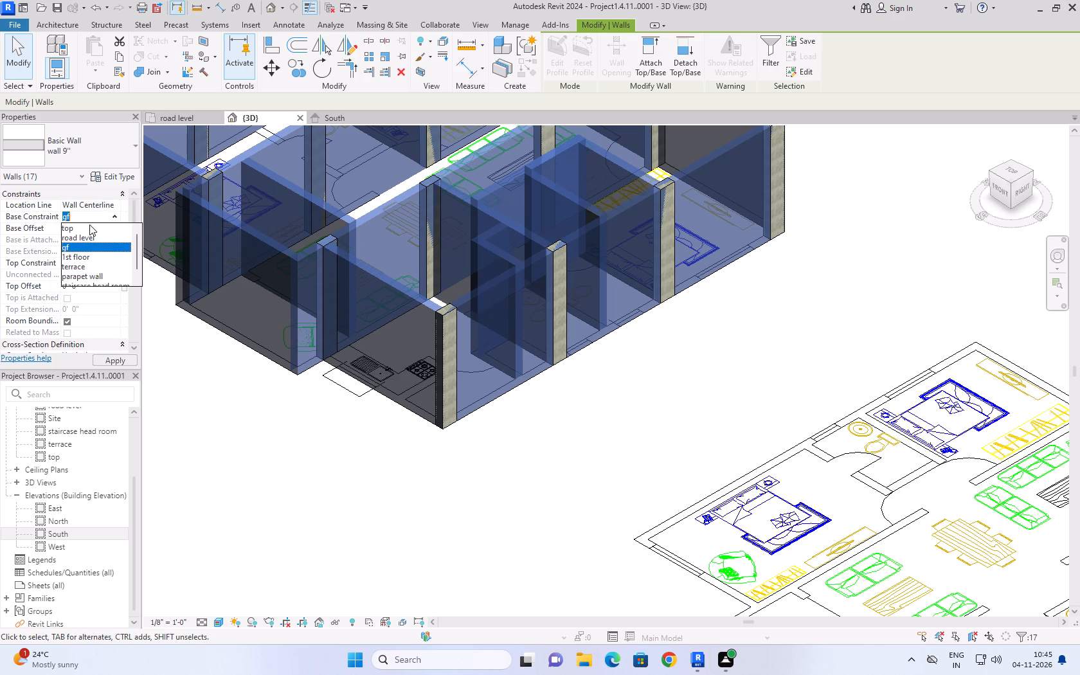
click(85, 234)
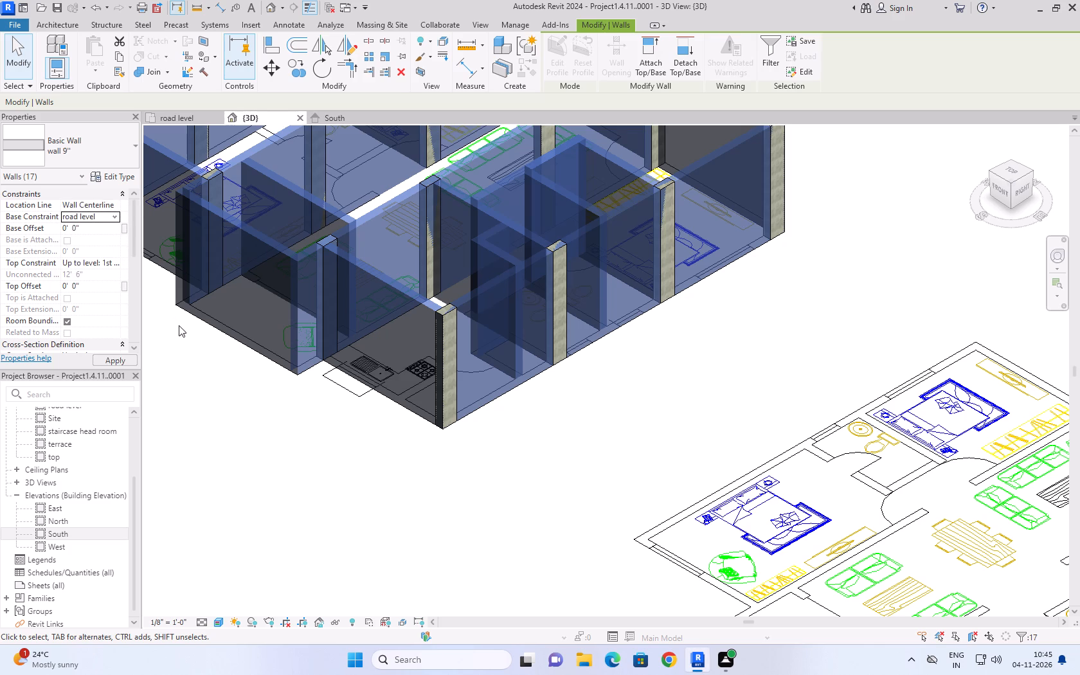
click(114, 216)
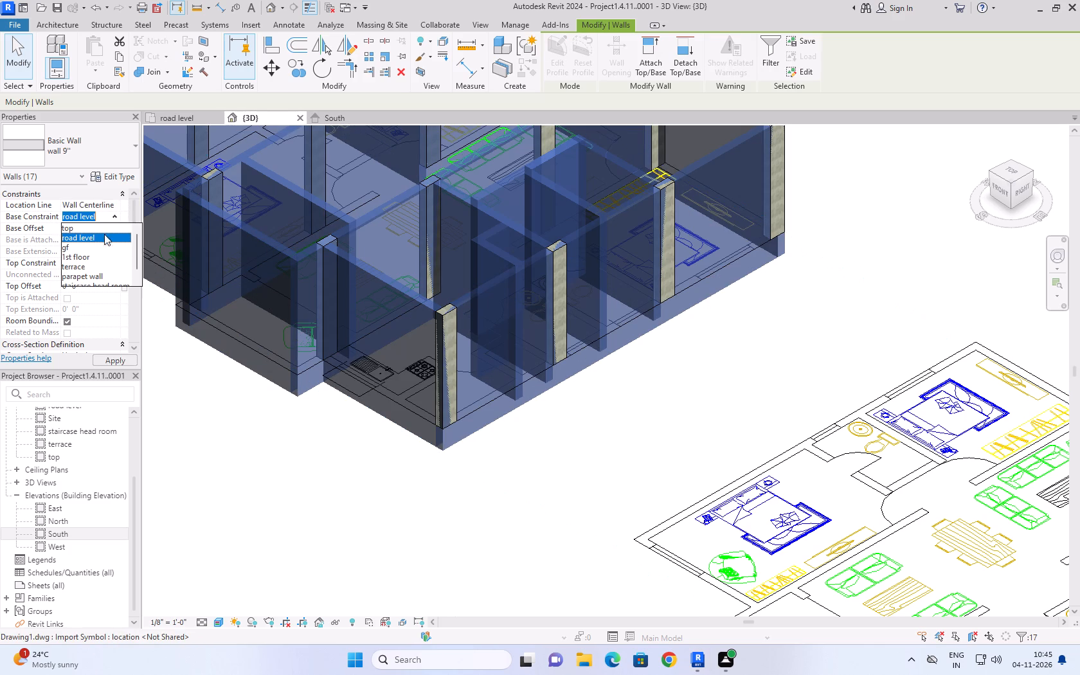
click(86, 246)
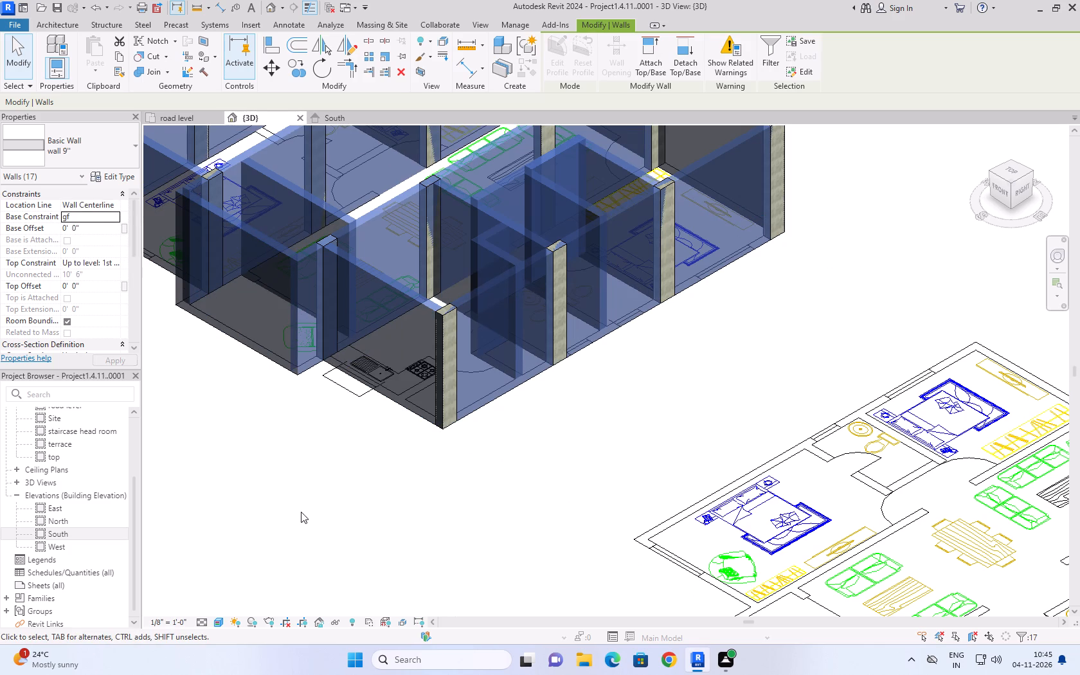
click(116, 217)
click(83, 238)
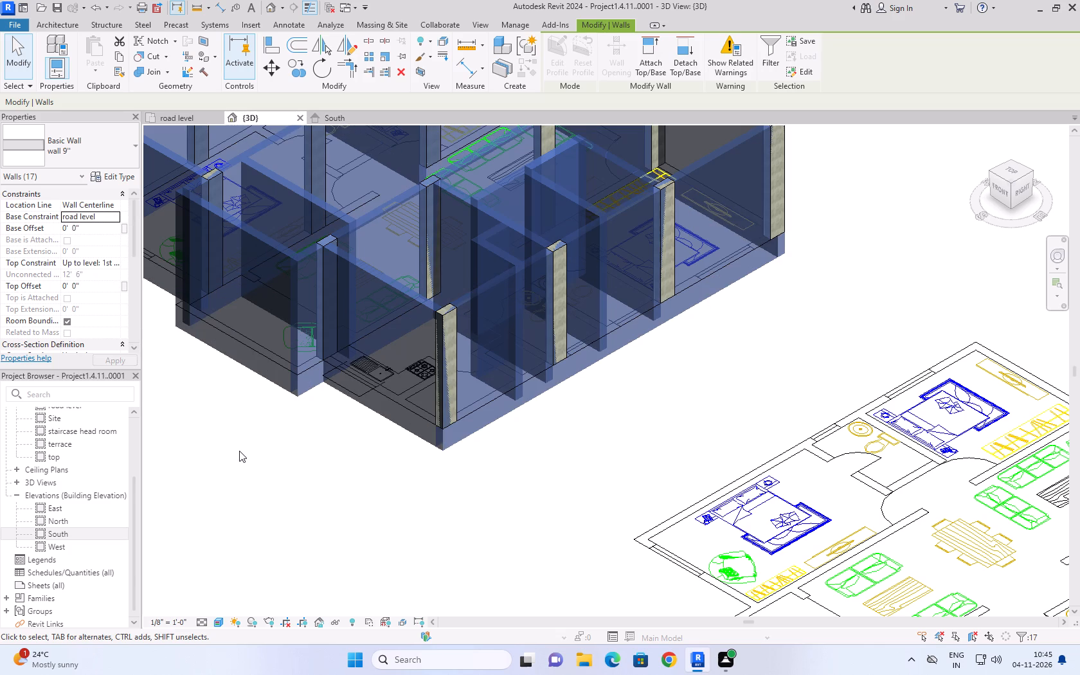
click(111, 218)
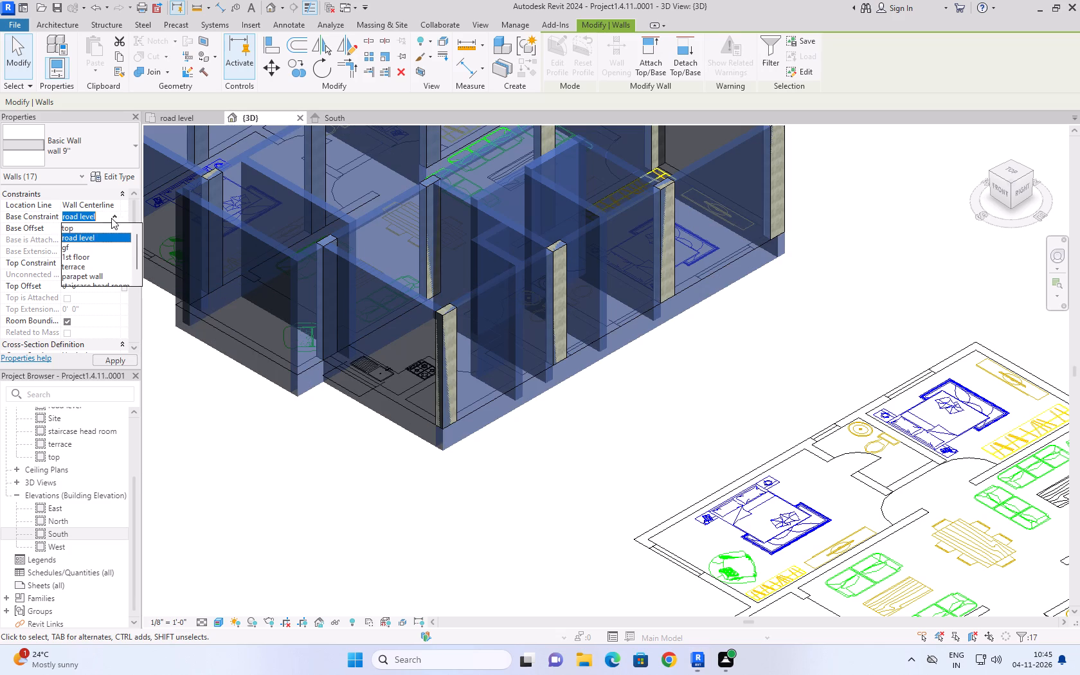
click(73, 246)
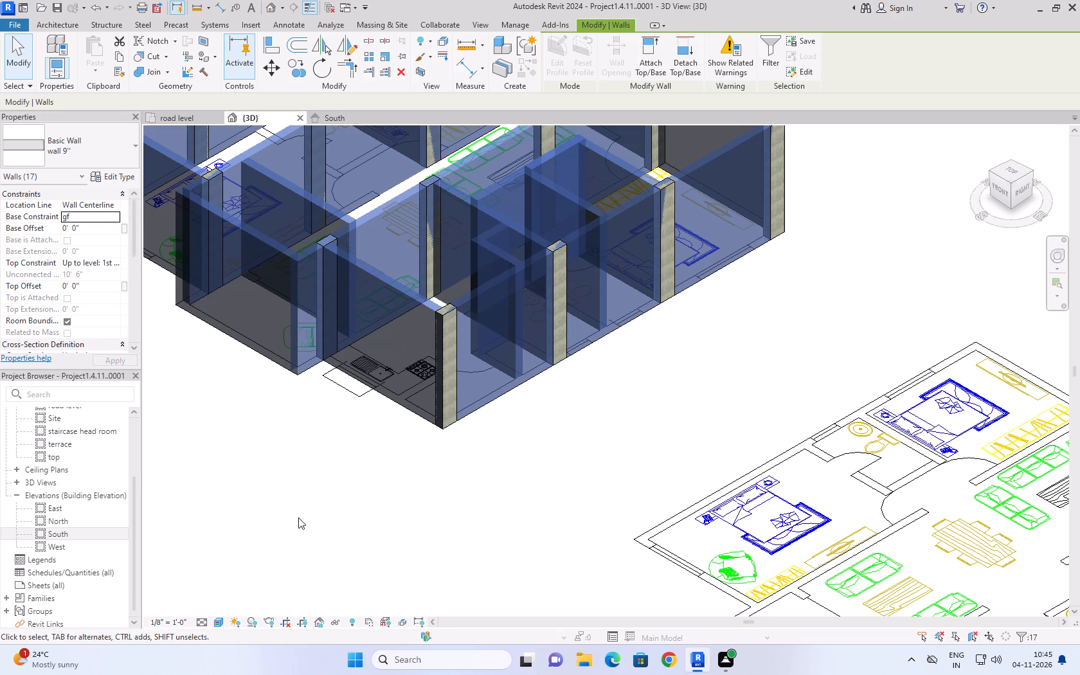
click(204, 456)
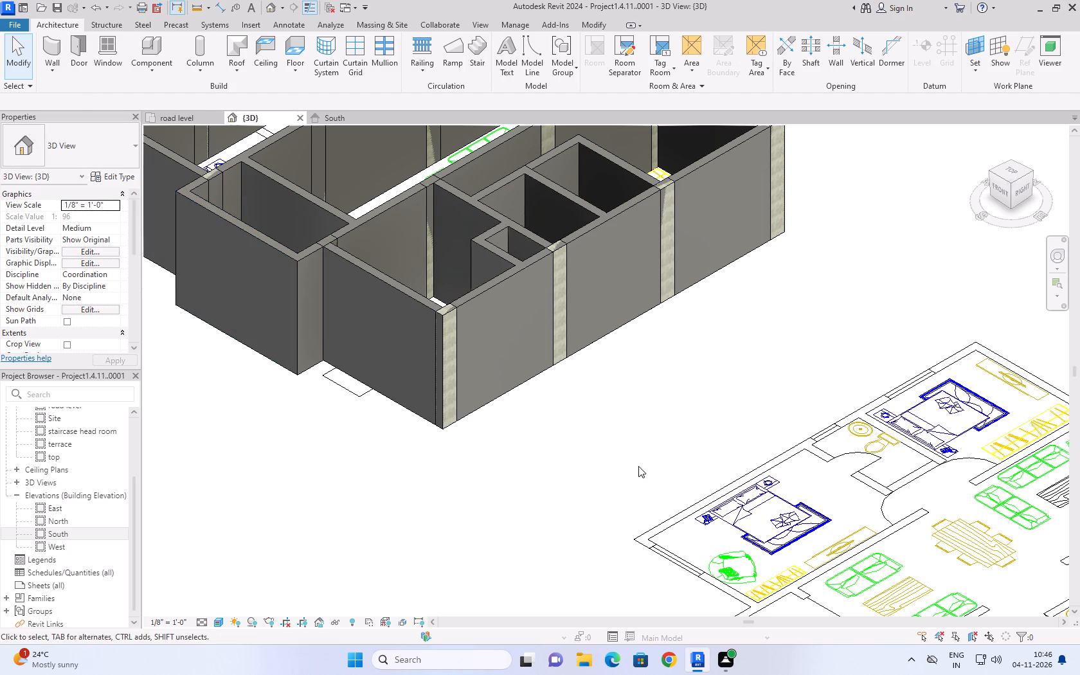
Examine the wall and column heights from several angles in 3D and against the levels in the South elevation.
scroll(570, 462, down, 3)
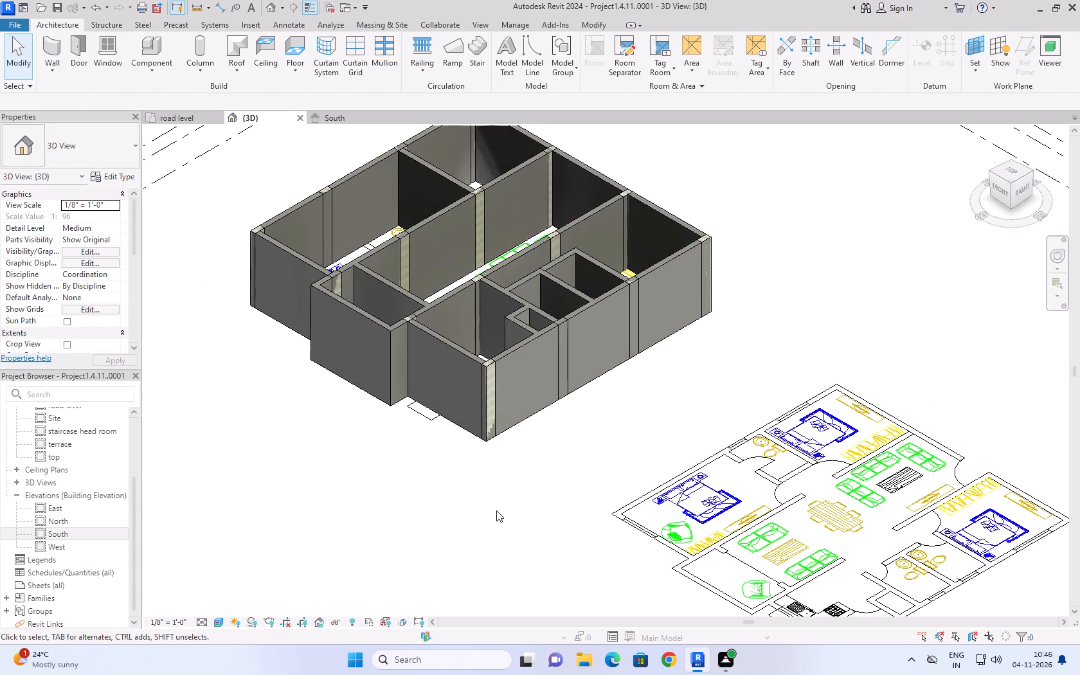
shift+middle_drag(496, 510, 725, 548)
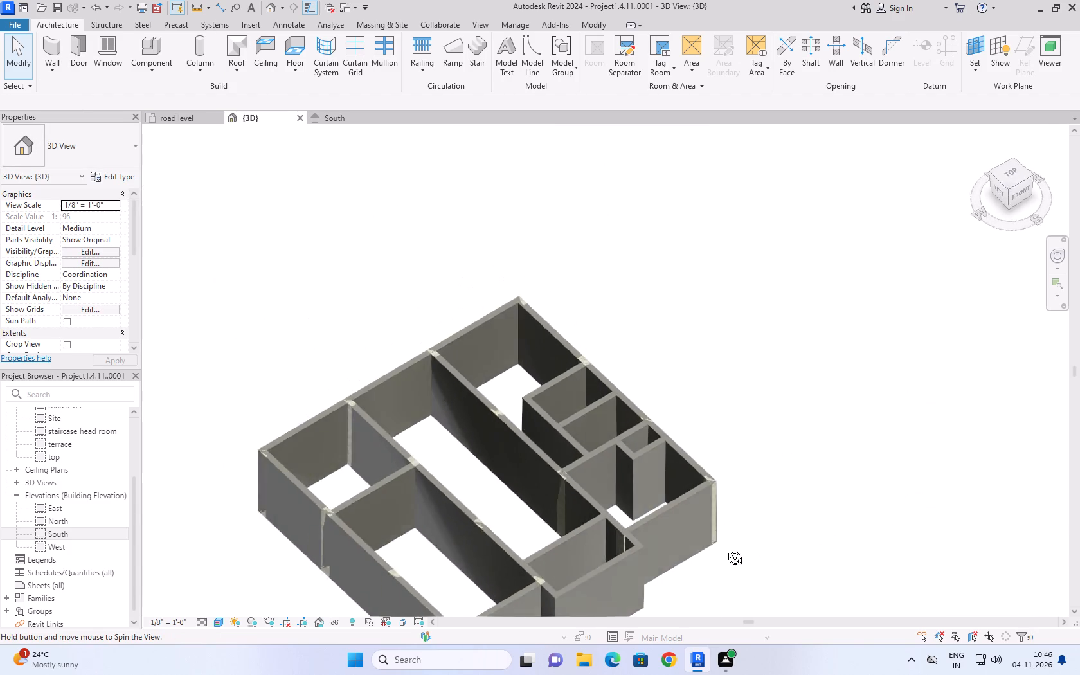
shift+middle_drag(725, 548, 453, 521)
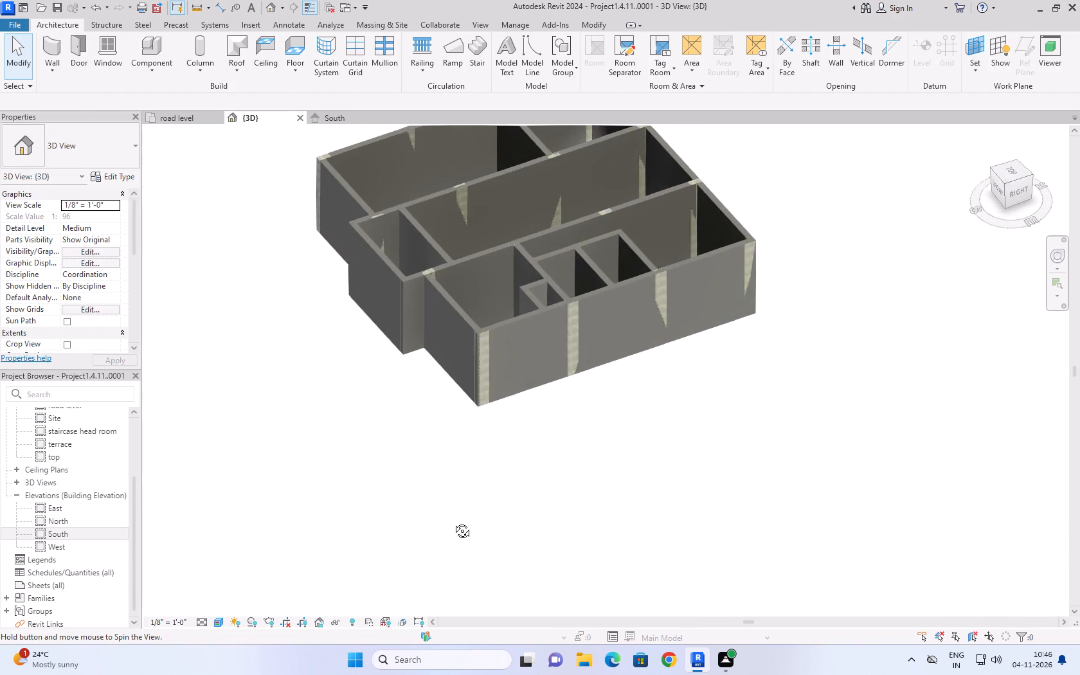
shift+middle_drag(453, 521, 451, 521)
click(343, 116)
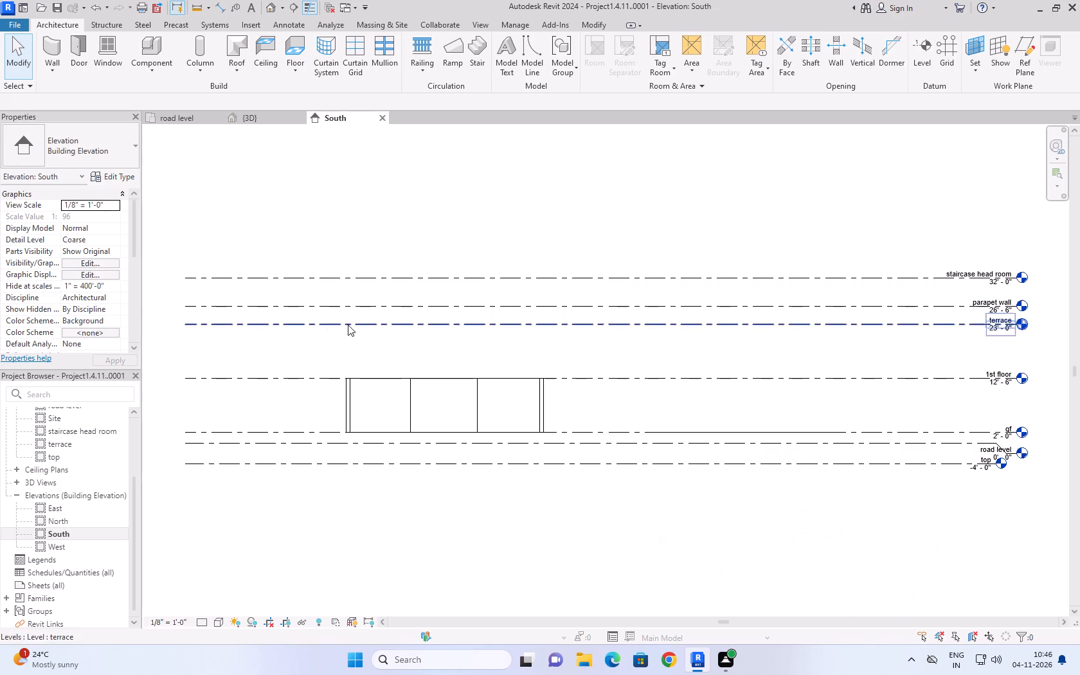
click(195, 109)
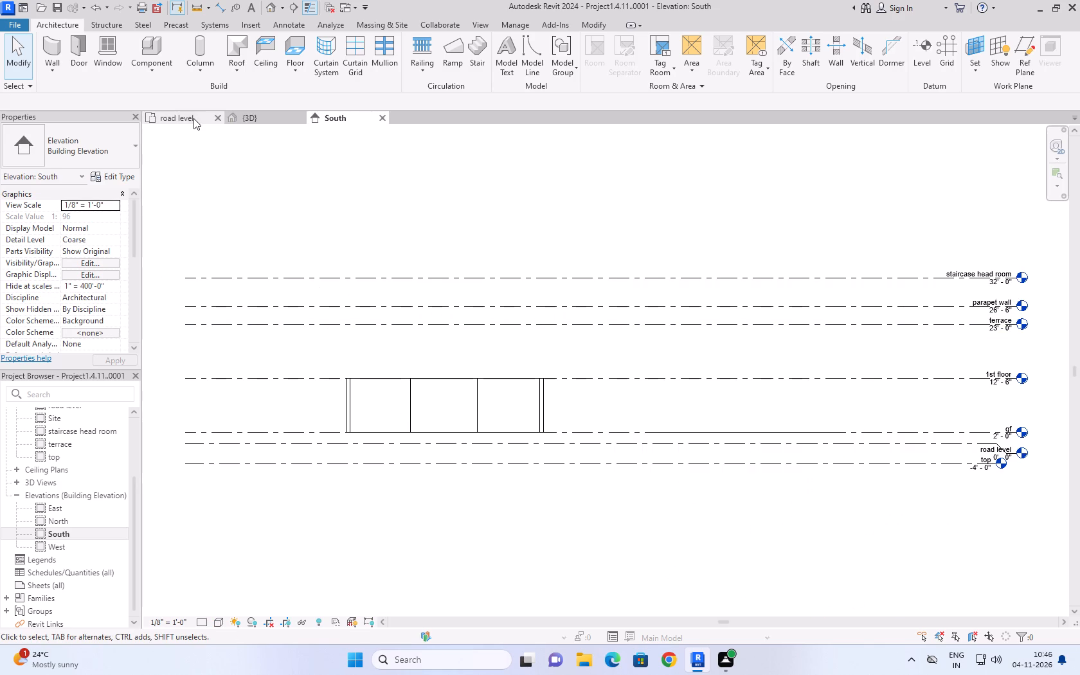
Select all 9" x 18 concrete columns in the road level plan and check their placement and base and top levels.
click(194, 118)
scroll(509, 312, down, 5)
scroll(492, 422, up, 5)
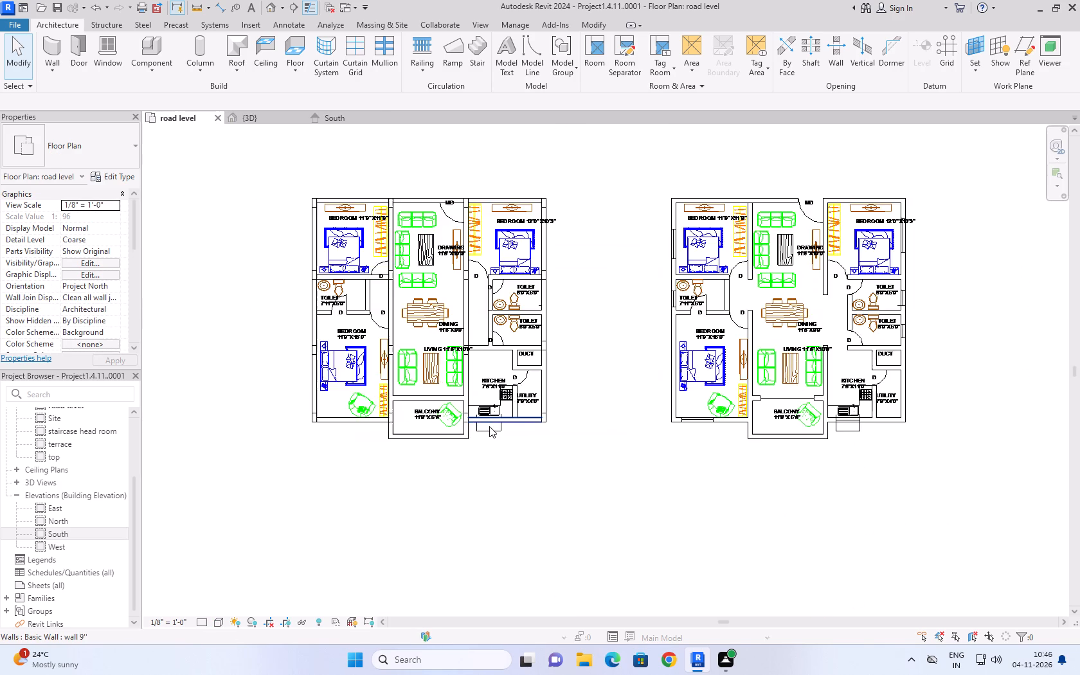
scroll(489, 426, up, 6)
click(431, 400)
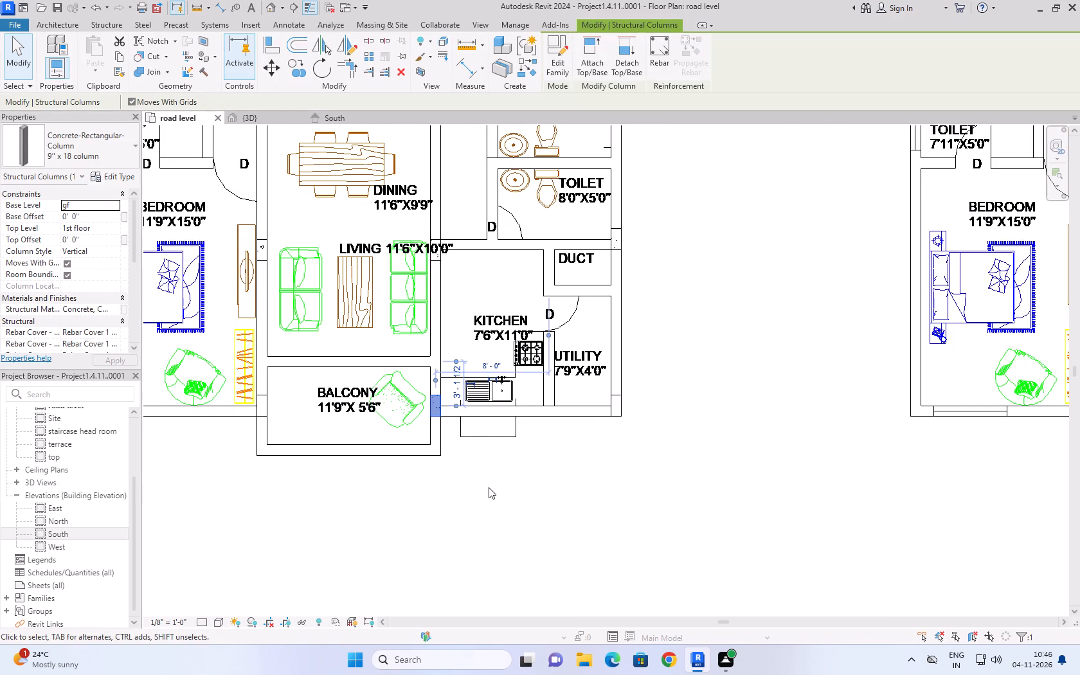
text(sa)
scroll(492, 490, down, 4)
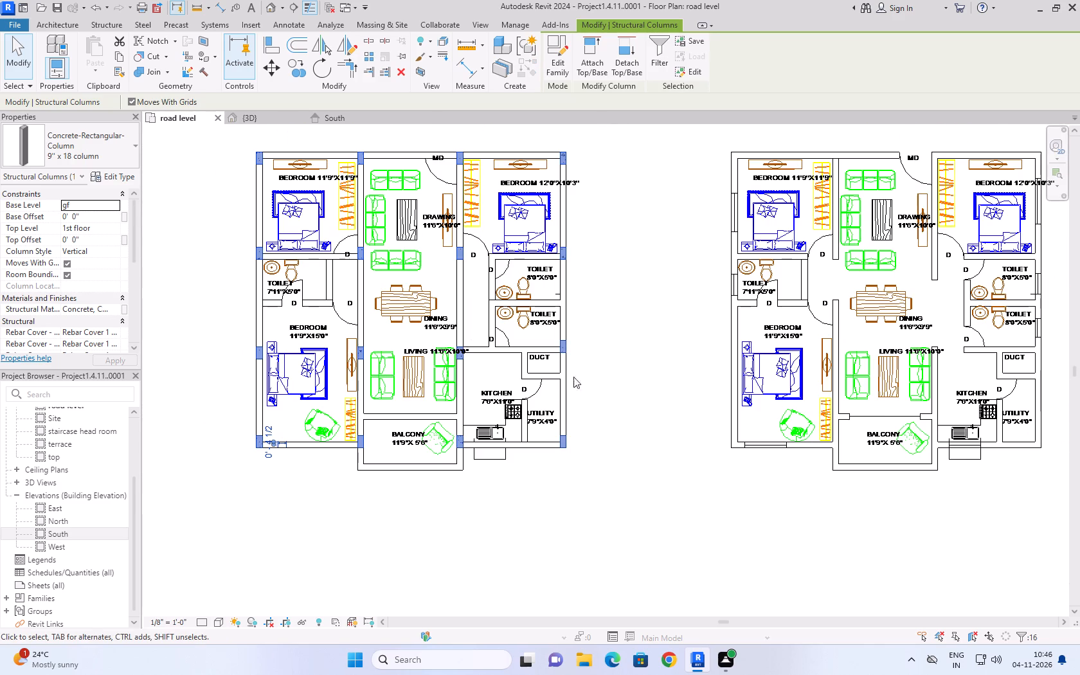
scroll(597, 374, up, 3)
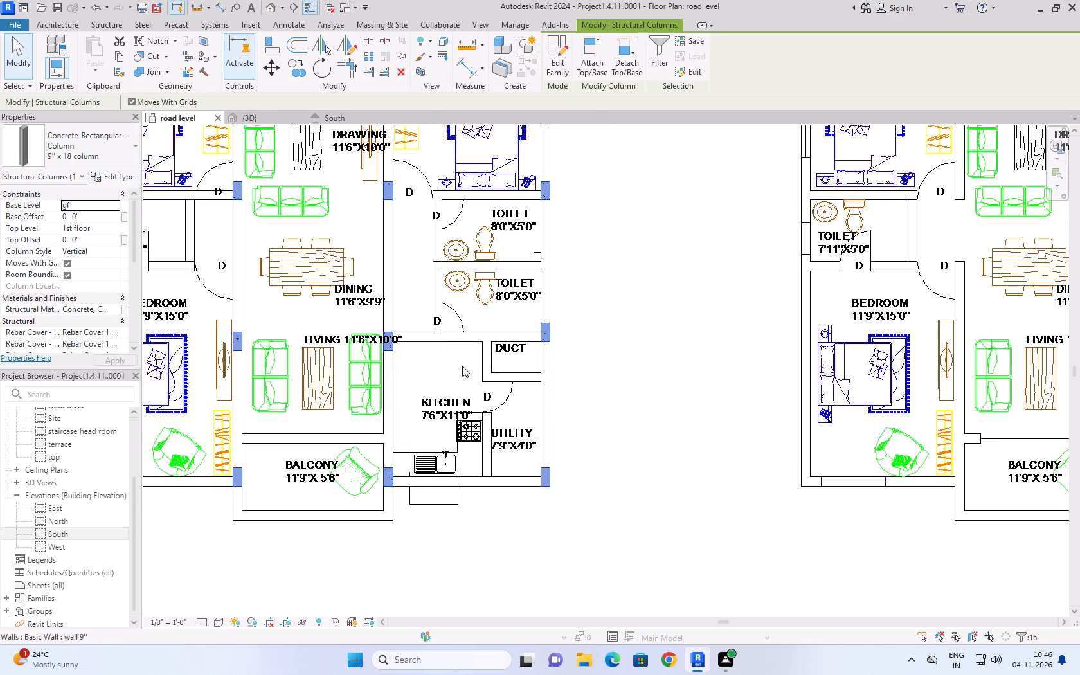
scroll(609, 344, down, 3)
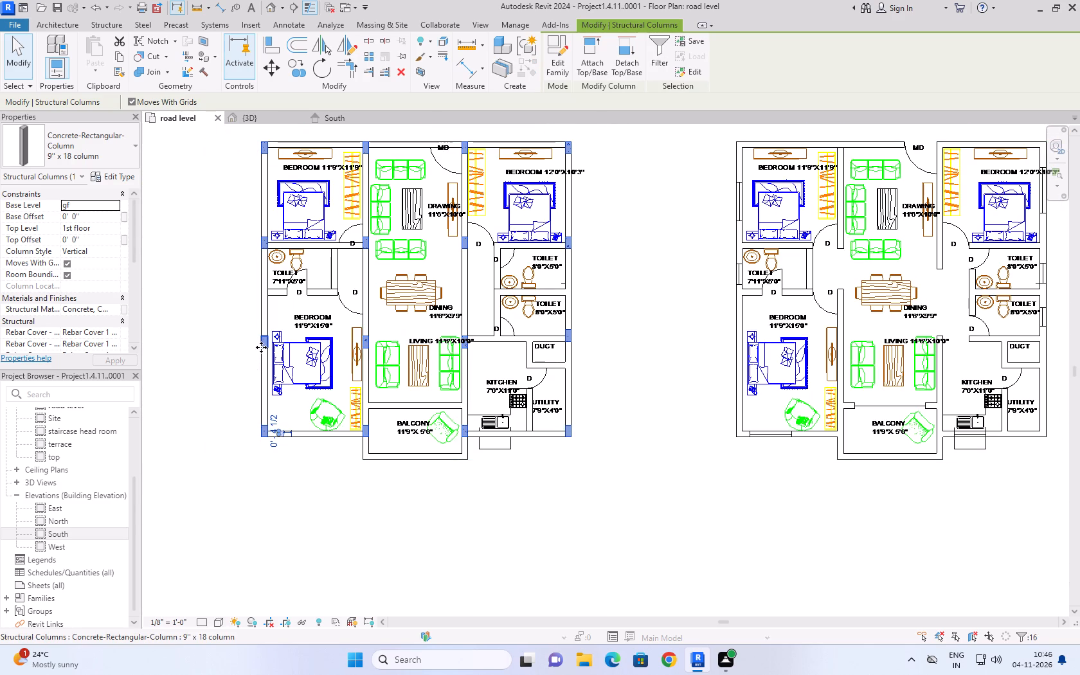
scroll(199, 321, down, 2)
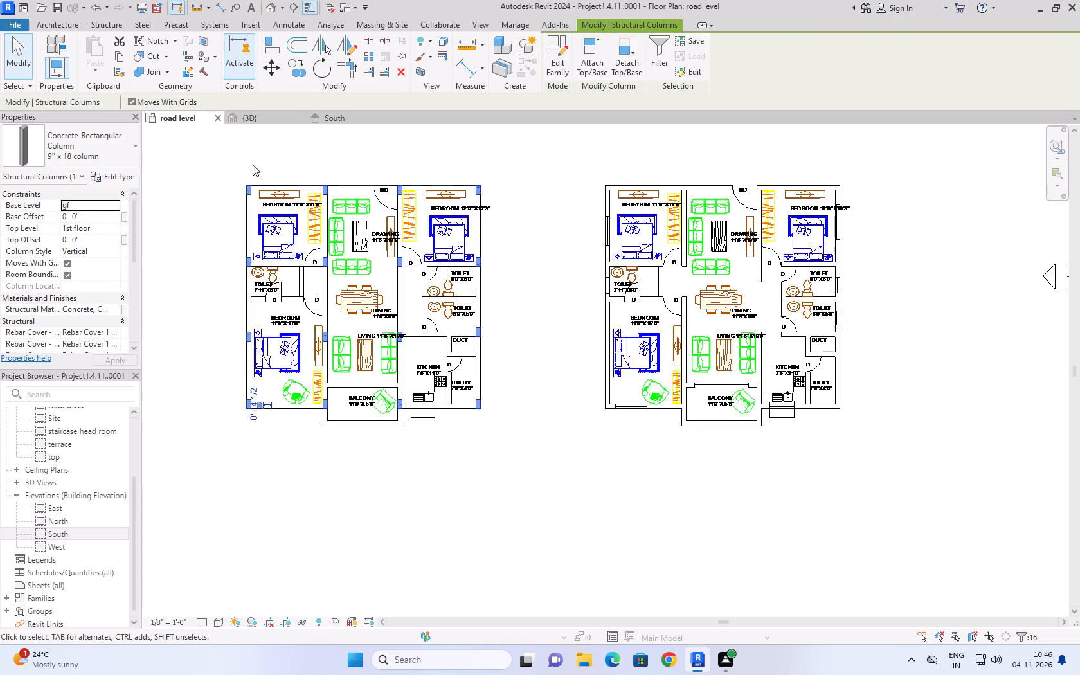
click(230, 146)
Examine the walls and columns in the 3D view and return to the whole road level plan.
click(256, 112)
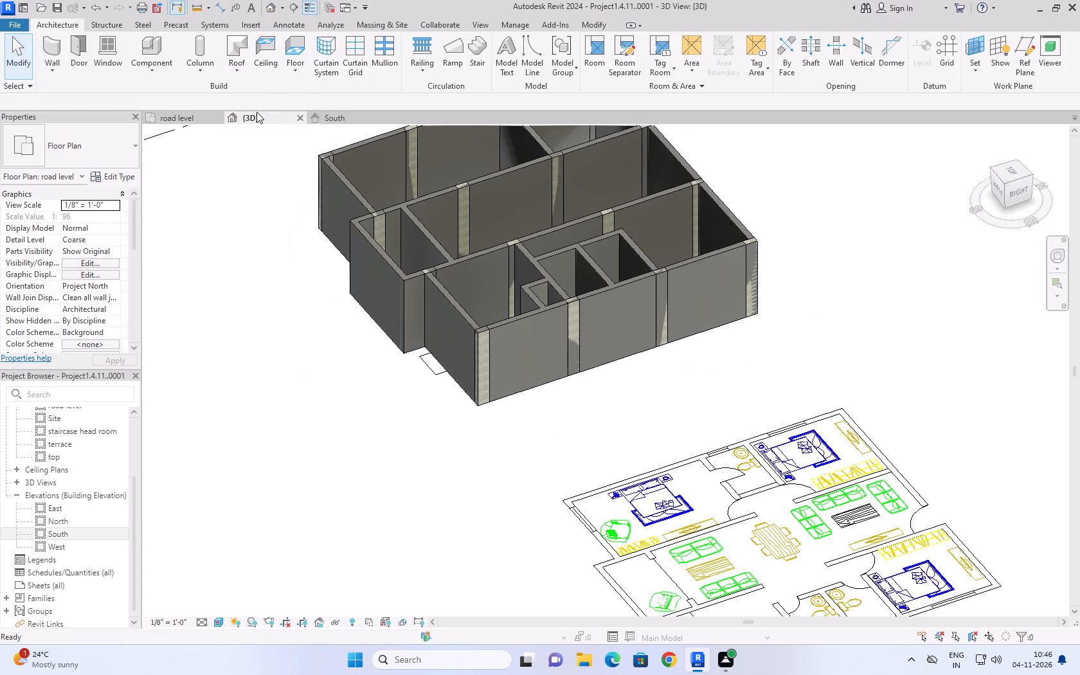
middle_drag(296, 312, 260, 358)
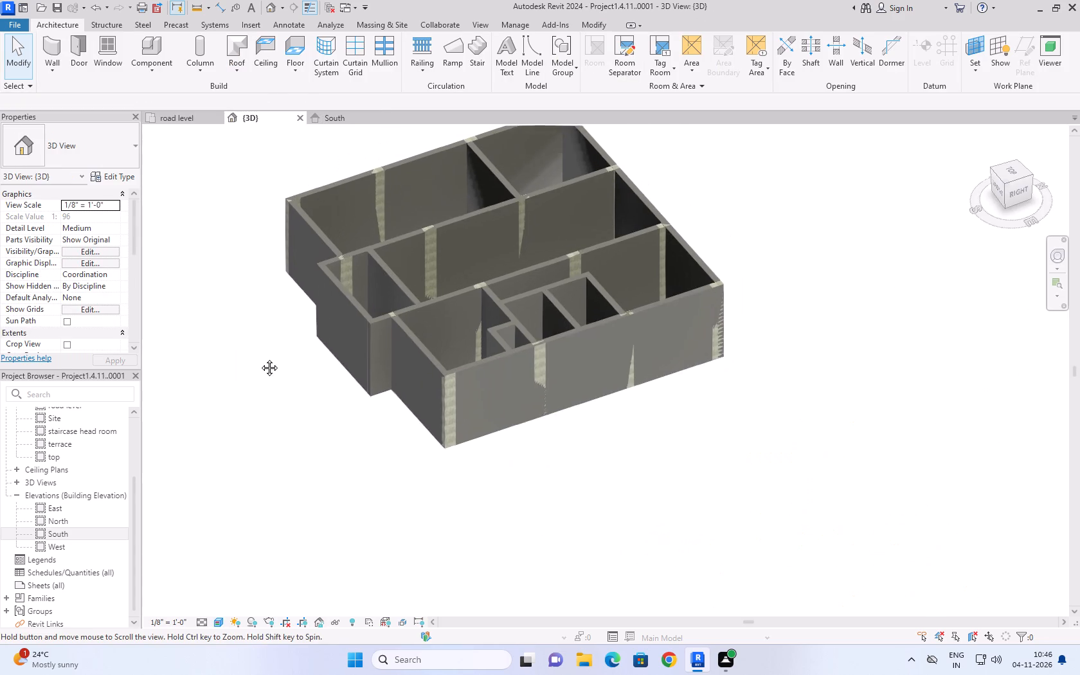
middle_drag(260, 358, 255, 368)
scroll(255, 368, down, 1)
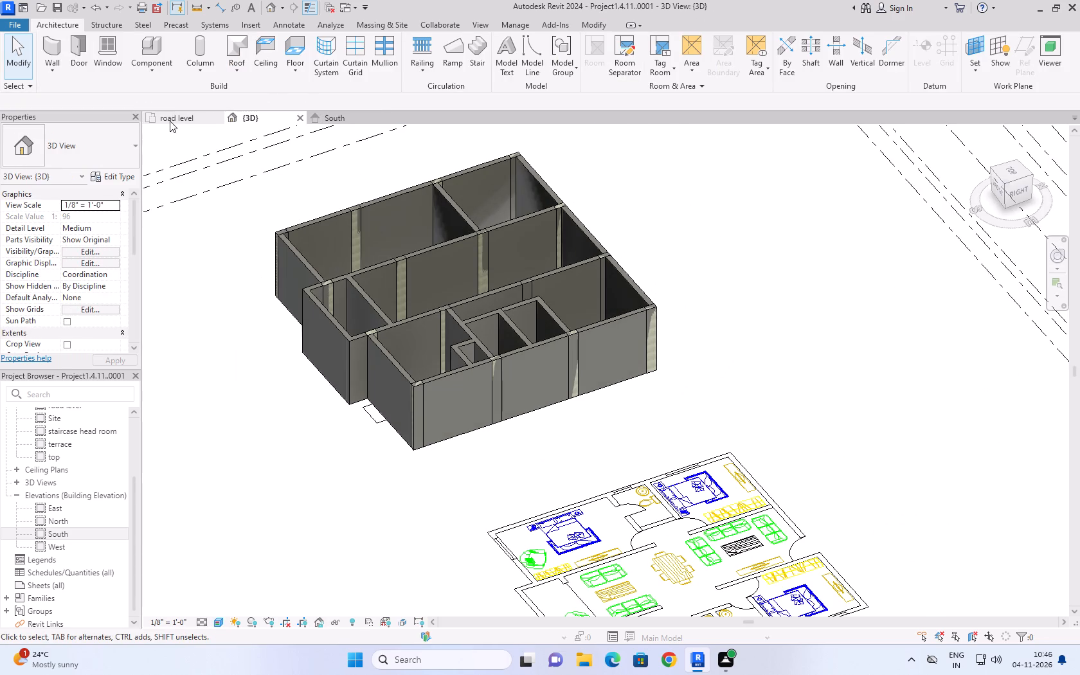
click(170, 121)
click(224, 154)
scroll(223, 153, down, 5)
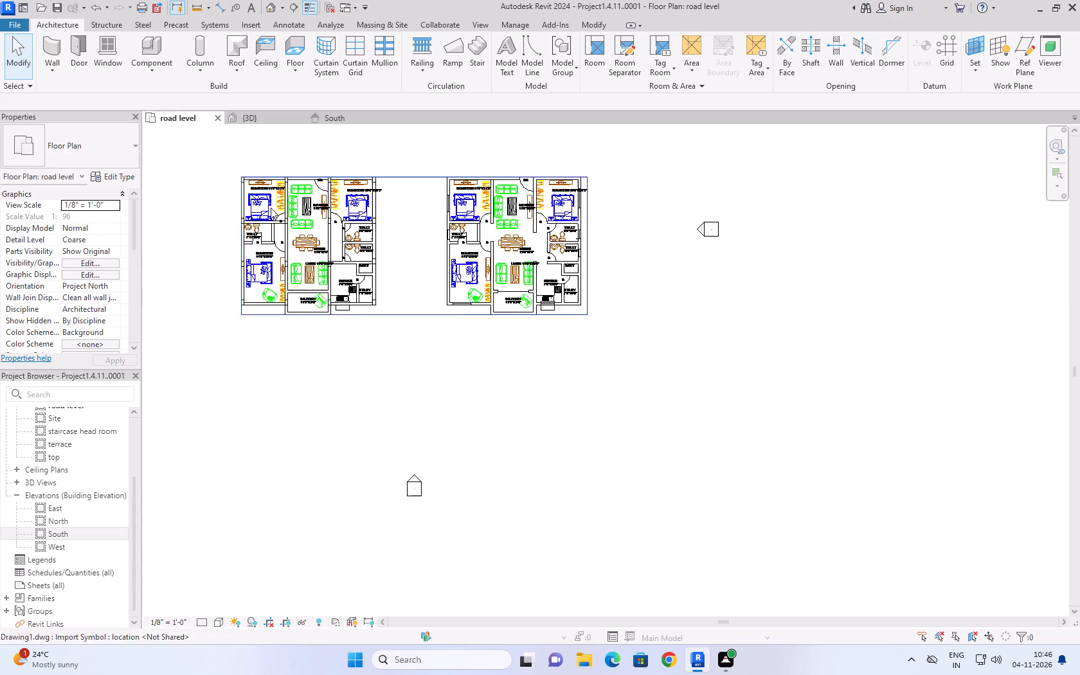
middle_drag(205, 179, 316, 303)
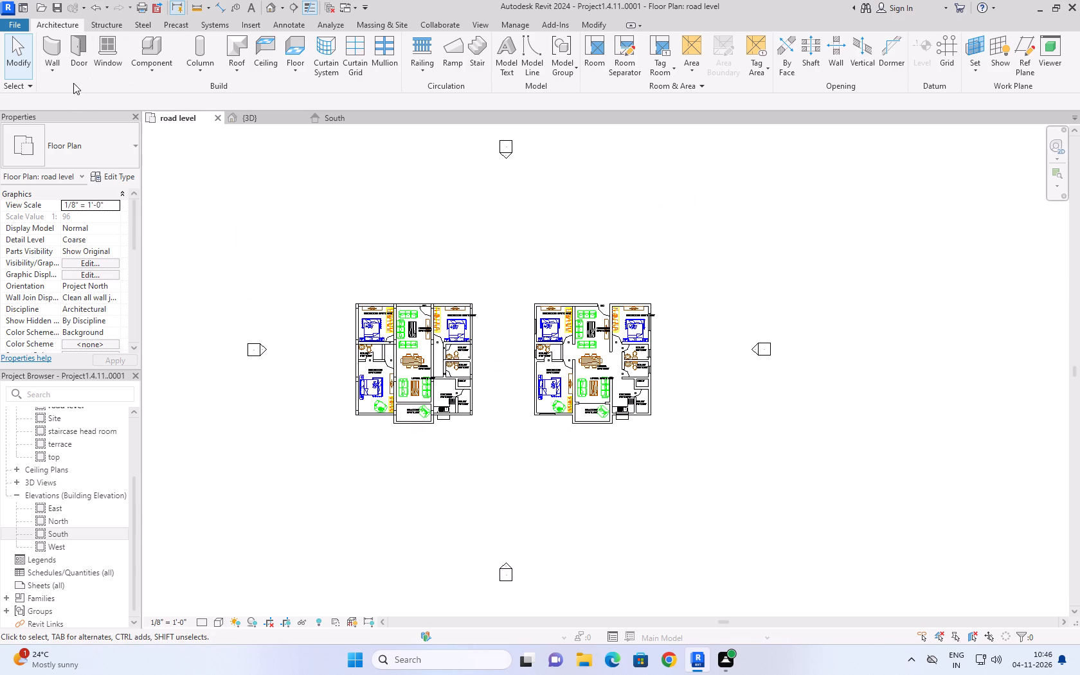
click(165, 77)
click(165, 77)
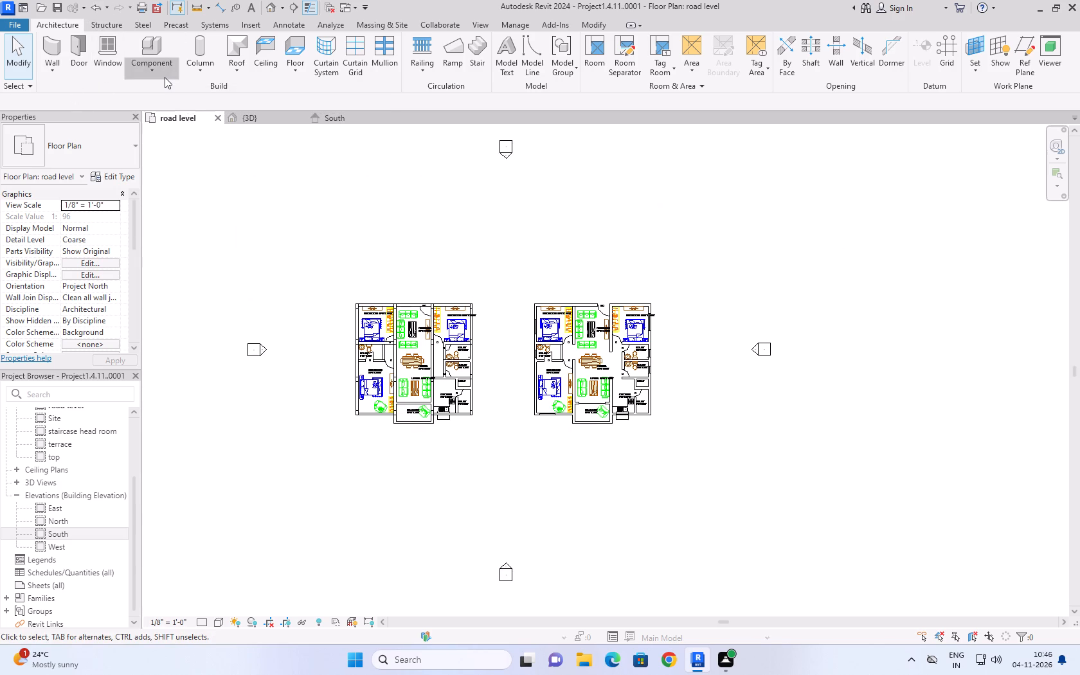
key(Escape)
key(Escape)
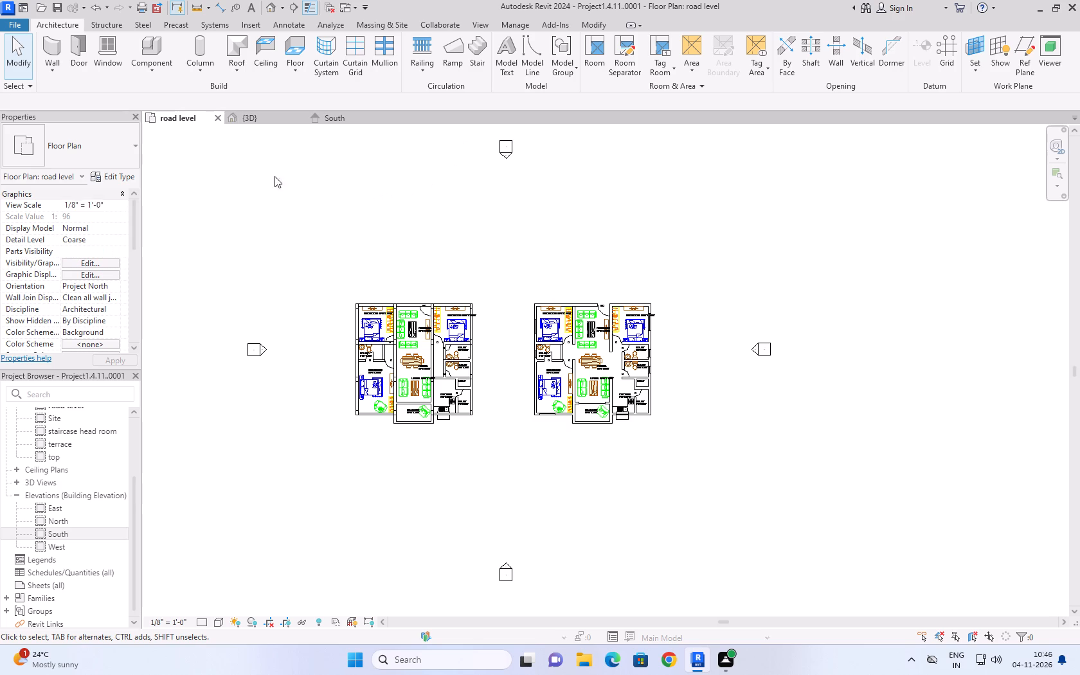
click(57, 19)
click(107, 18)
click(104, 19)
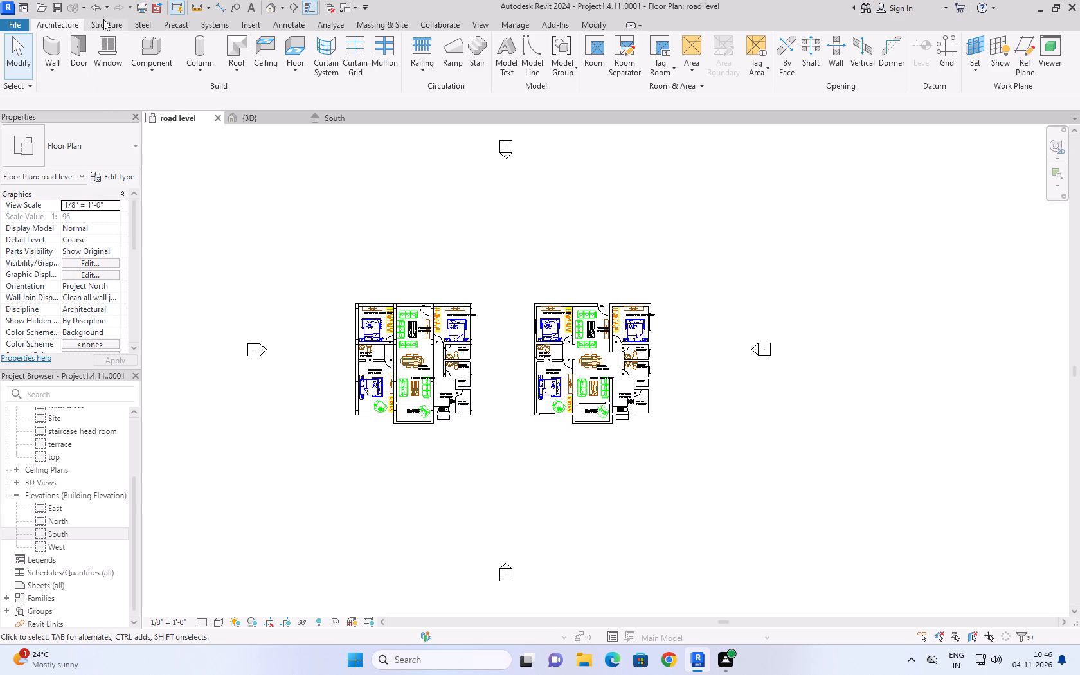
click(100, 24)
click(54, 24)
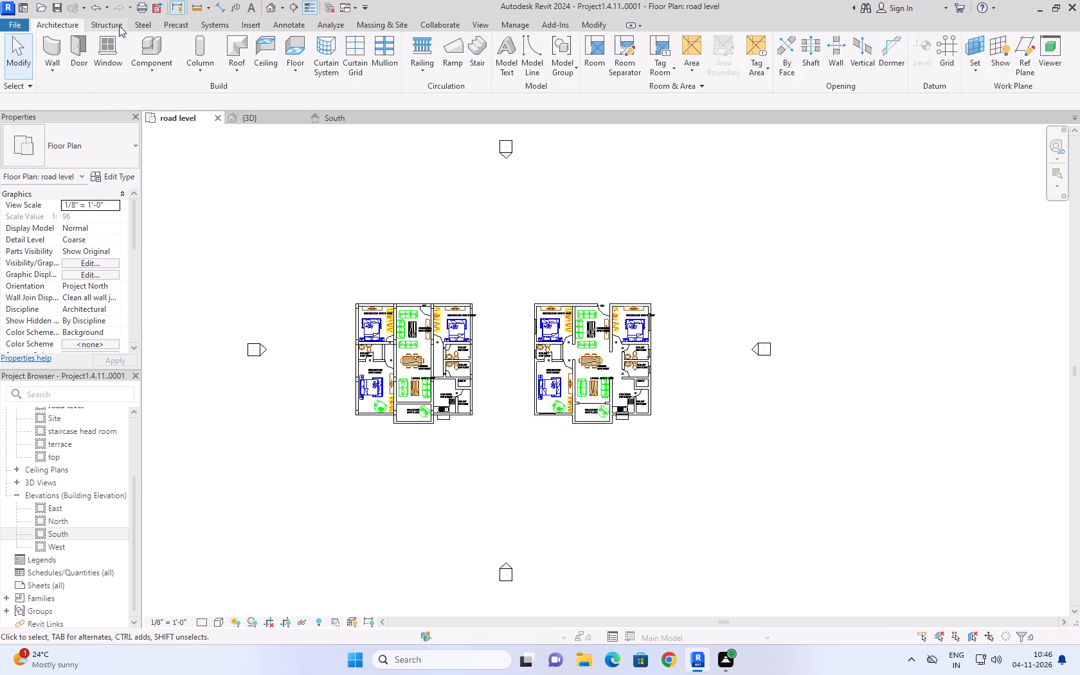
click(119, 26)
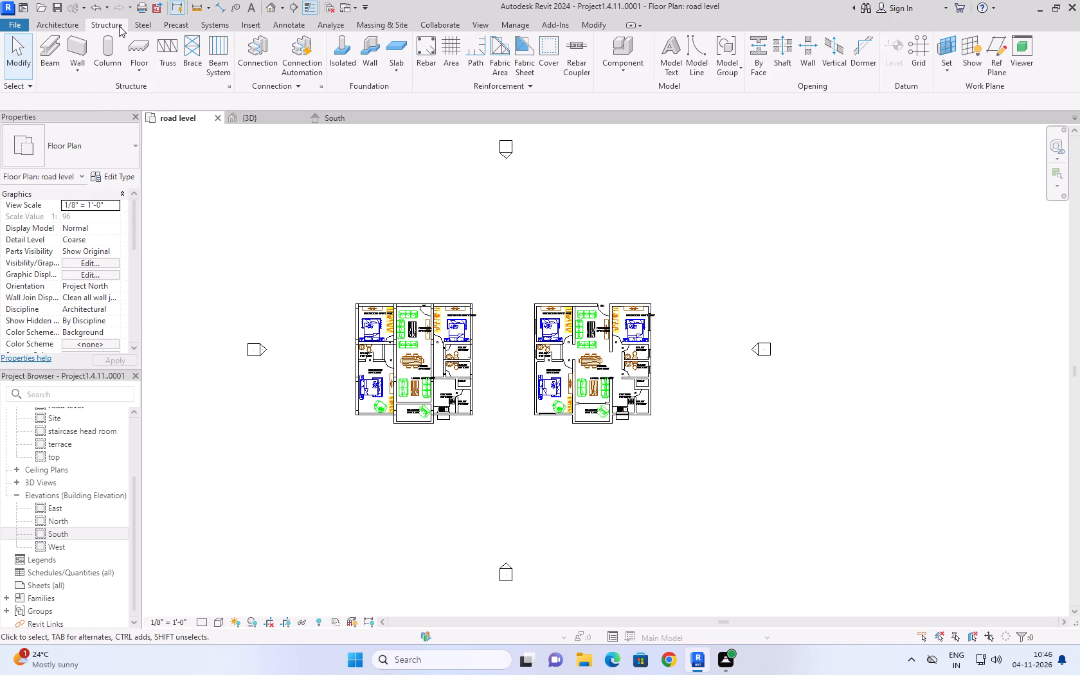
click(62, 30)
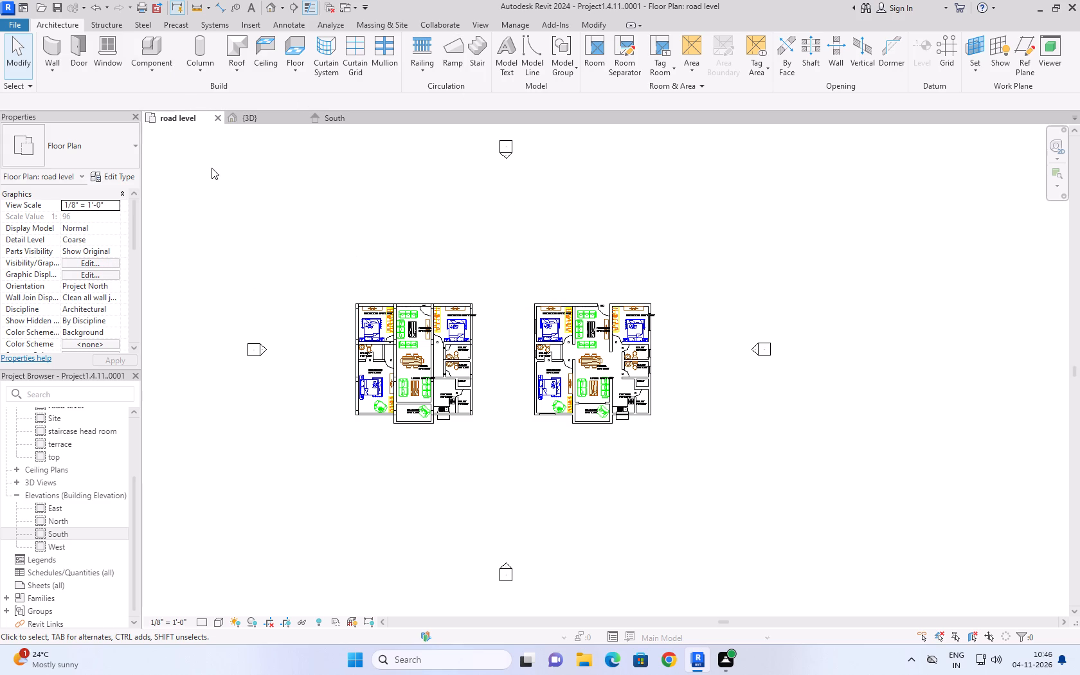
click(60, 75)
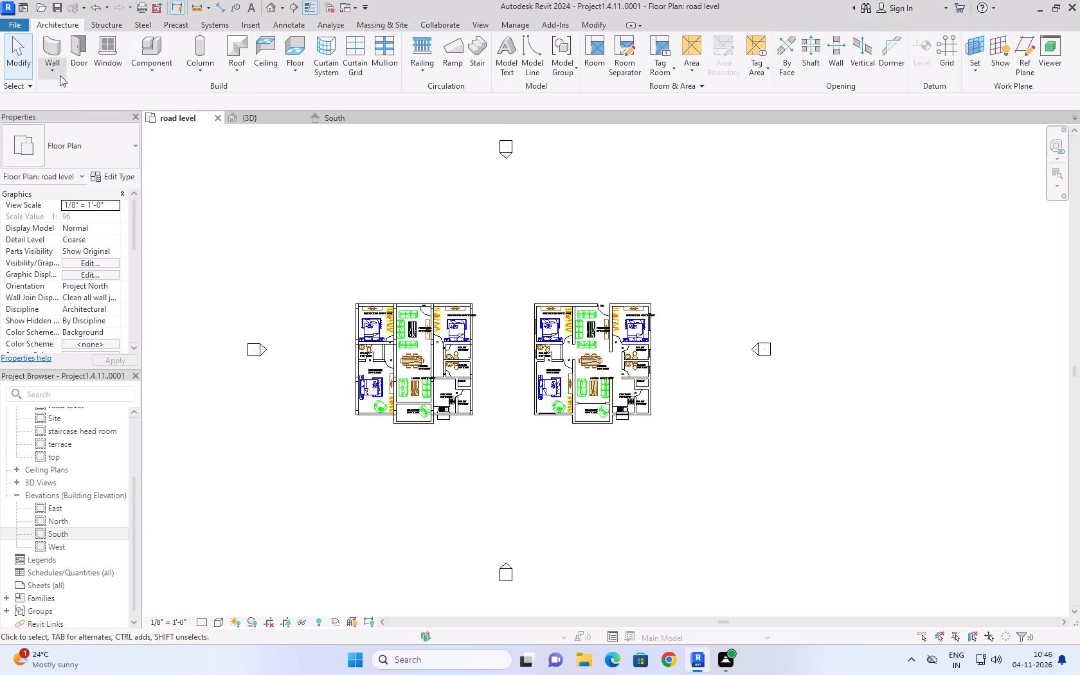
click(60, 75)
Start a structural beam and load the Concrete-Rectangular Beam family from the US Structural Framing Concrete library folder.
click(105, 23)
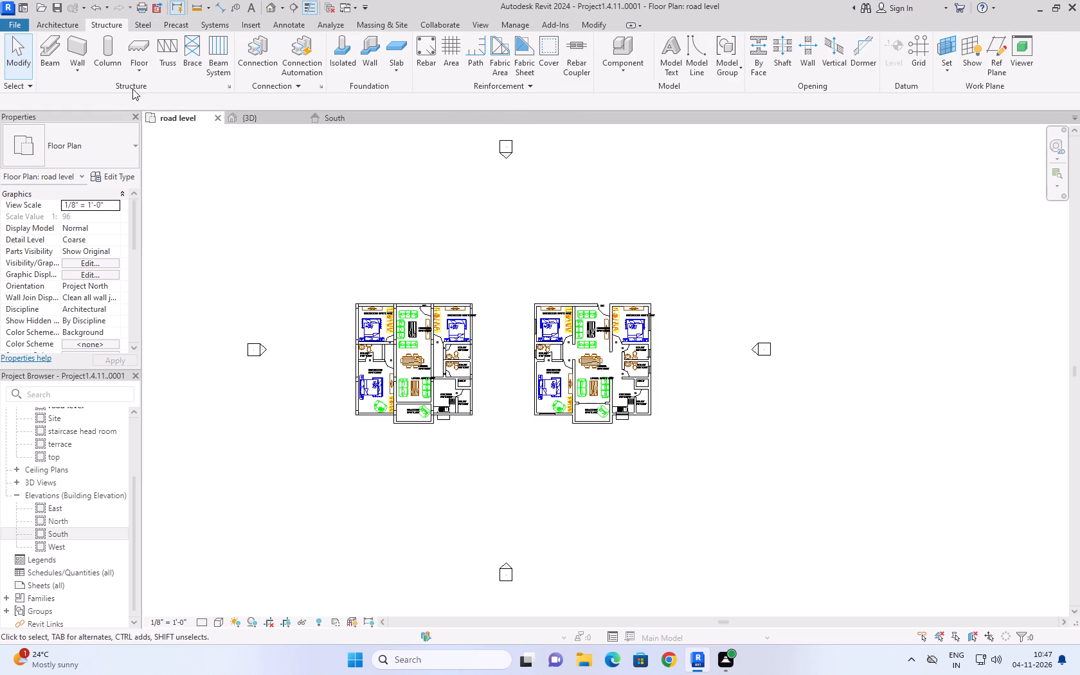
click(49, 51)
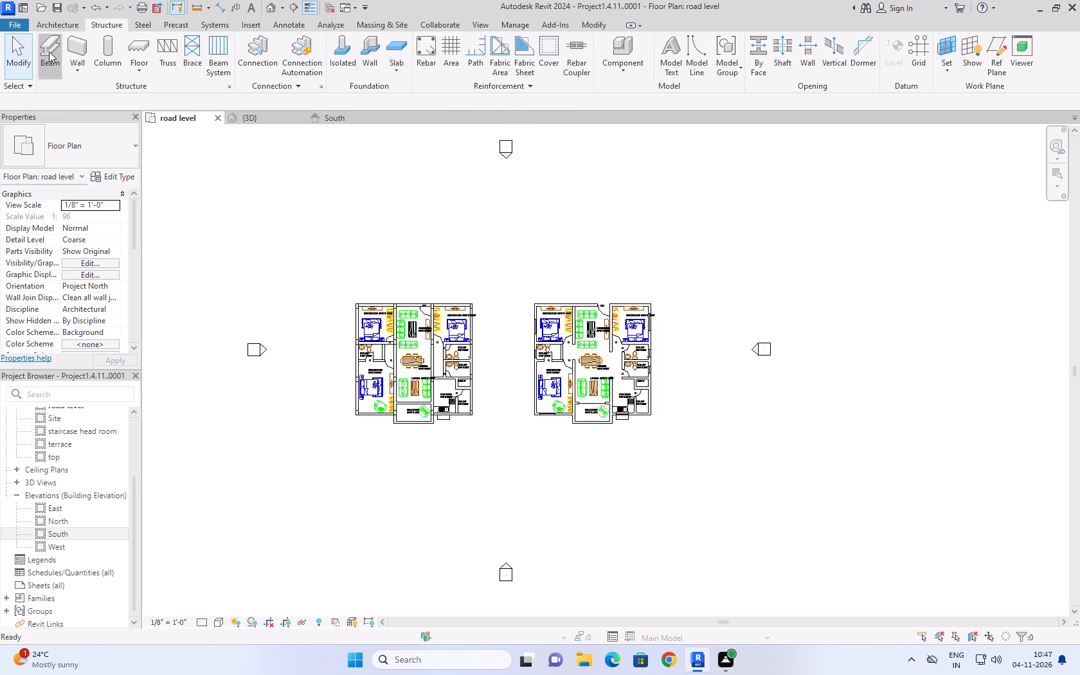
click(560, 56)
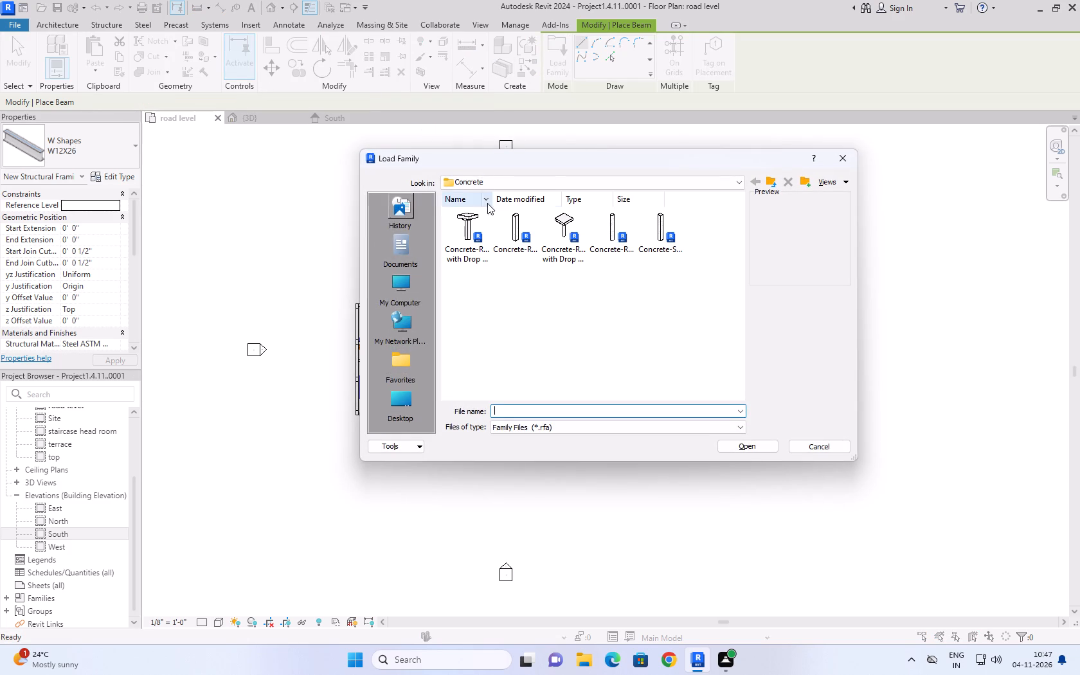
click(770, 179)
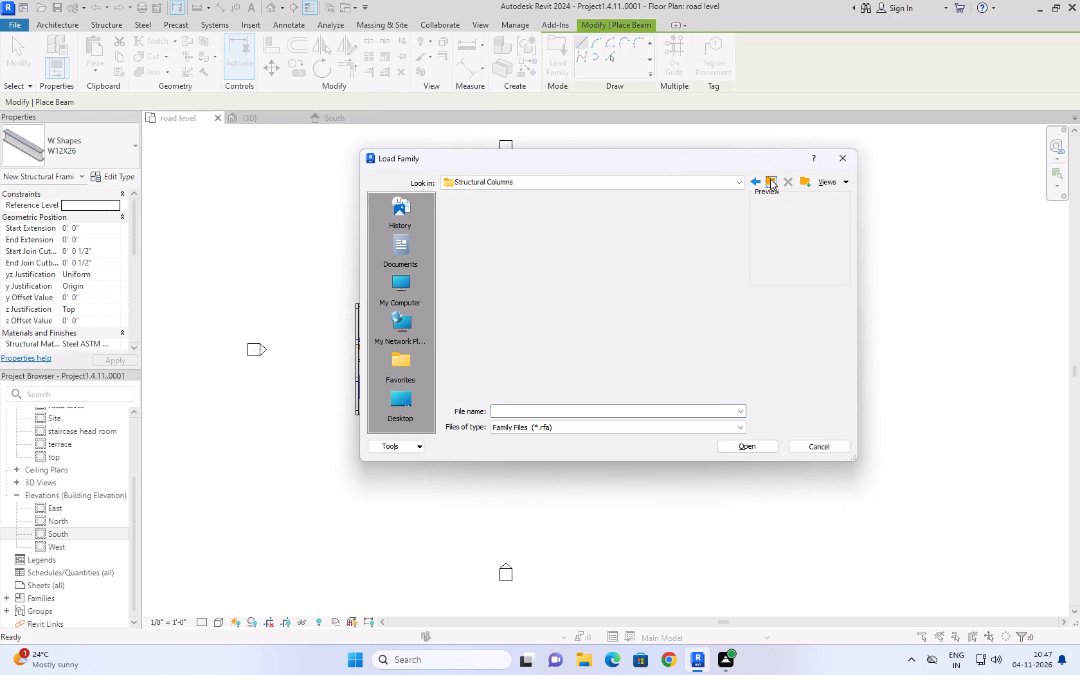
scroll(575, 321, up, 1)
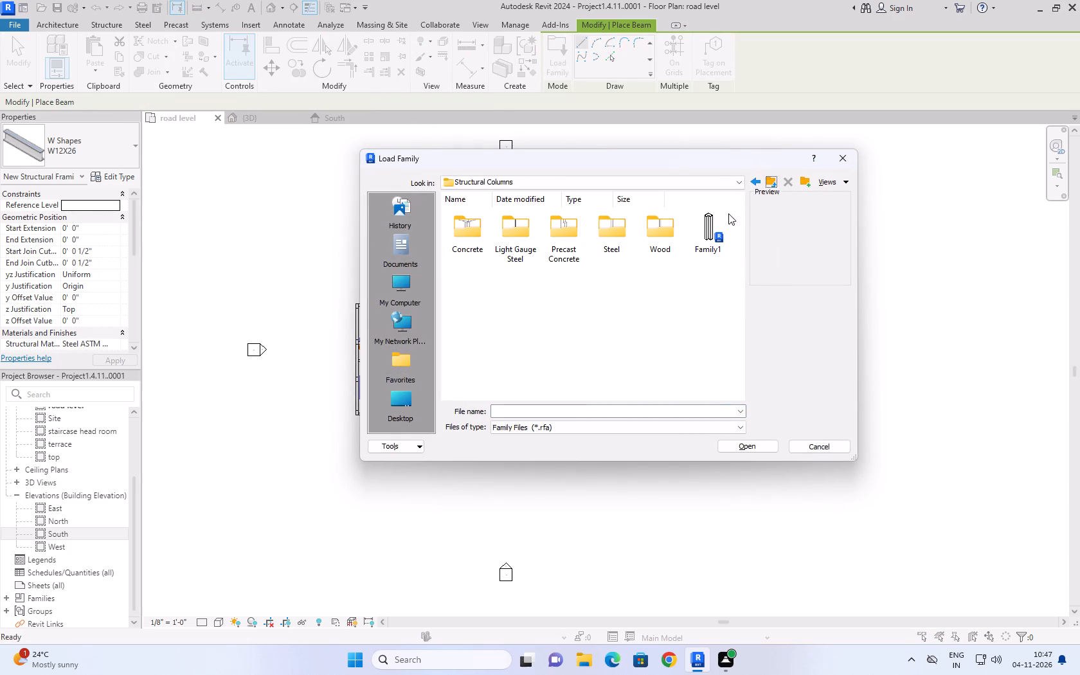
click(773, 179)
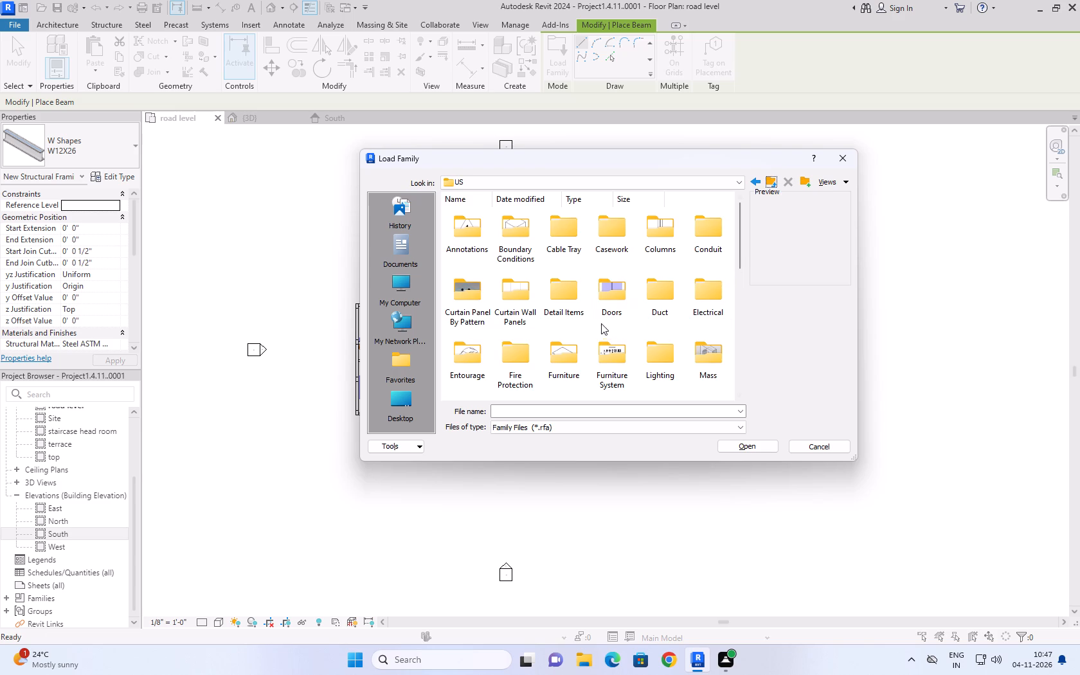
scroll(582, 332, down, 2)
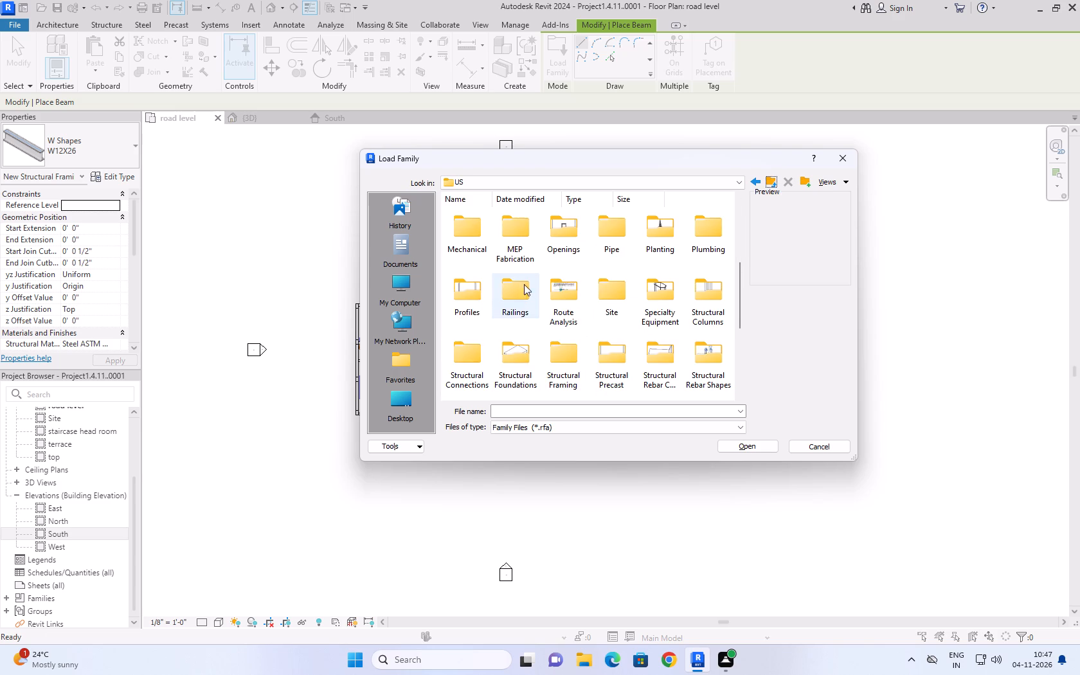
scroll(528, 293, down, 1)
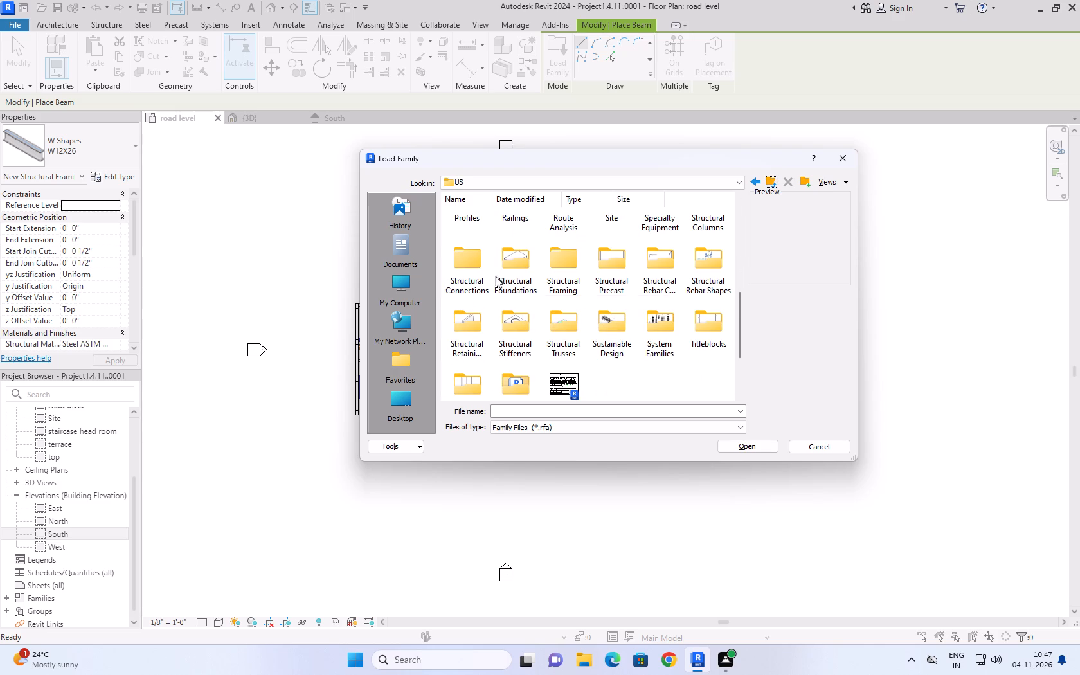
double_click(568, 255)
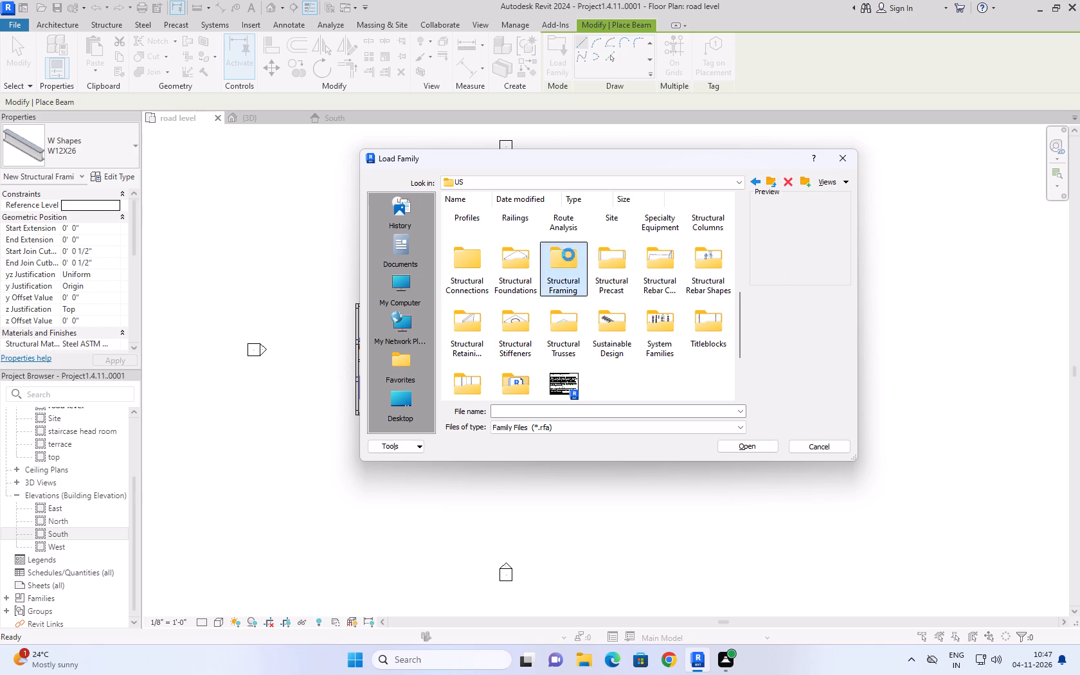
double_click(474, 226)
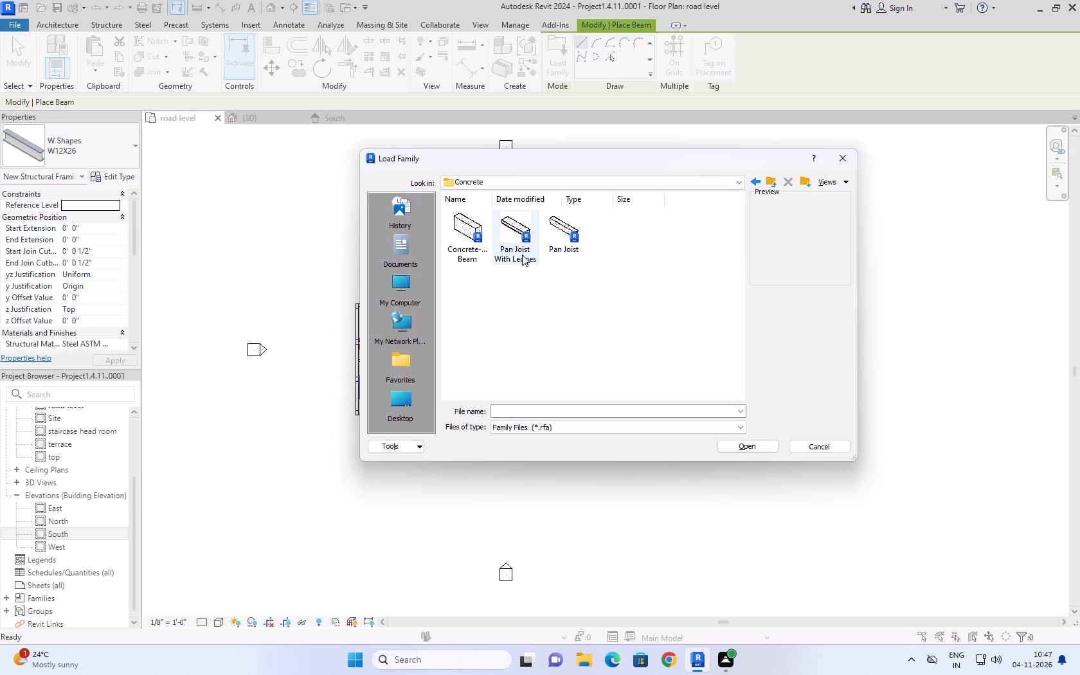
click(449, 221)
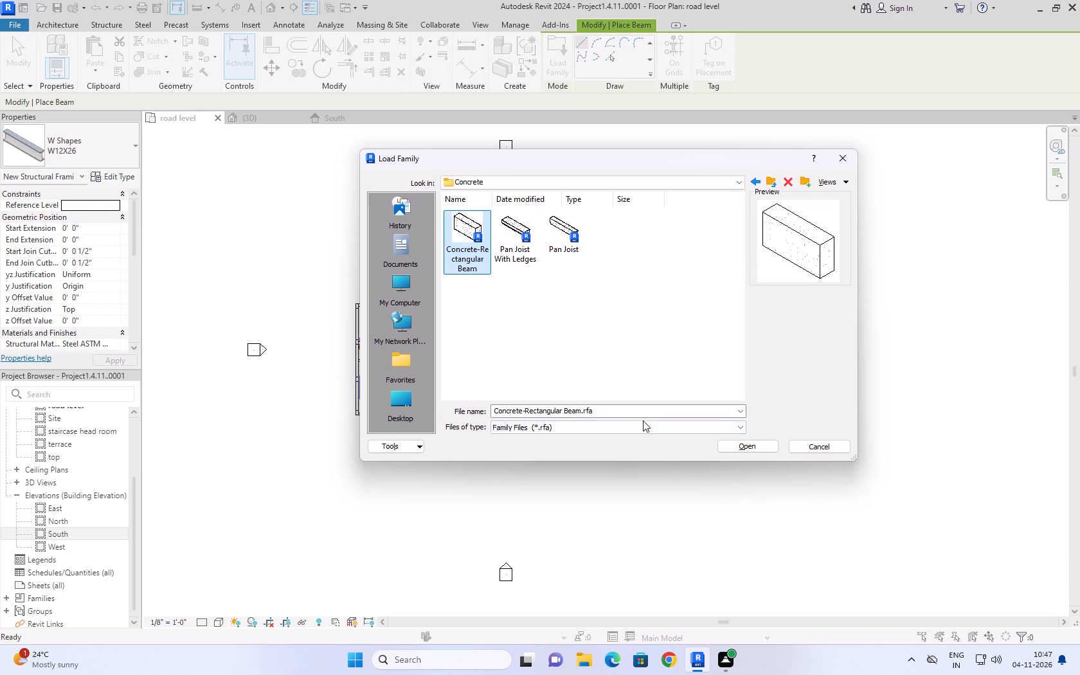
click(766, 449)
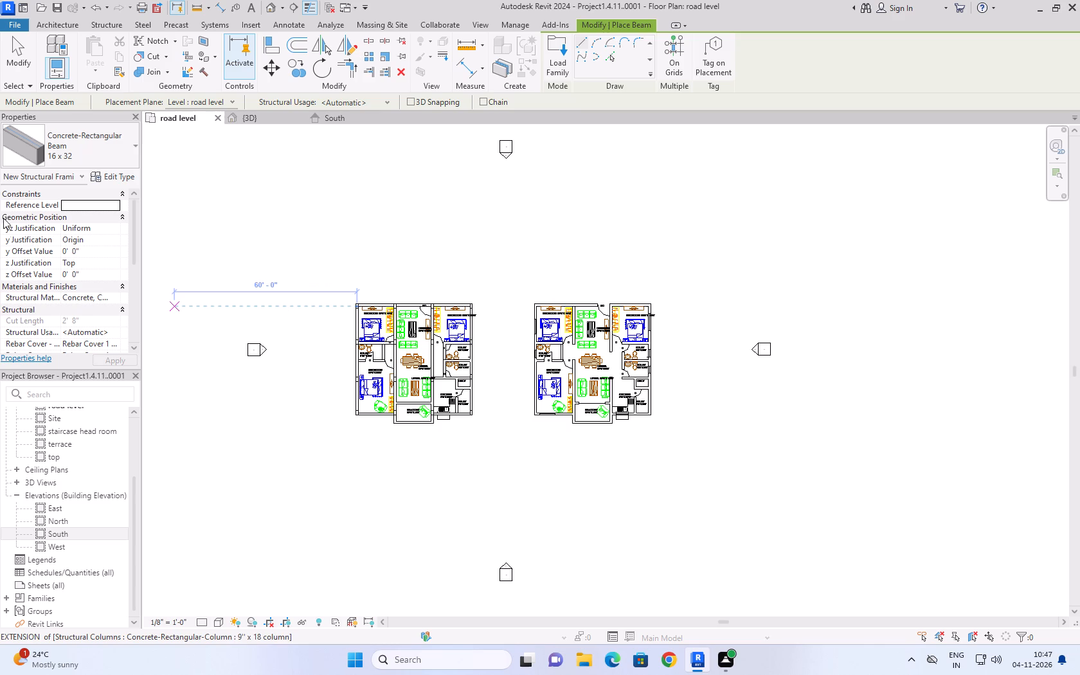
Choose the 12 x 24 type of Concrete-Rectangular Beam for the beam being placed.
click(124, 178)
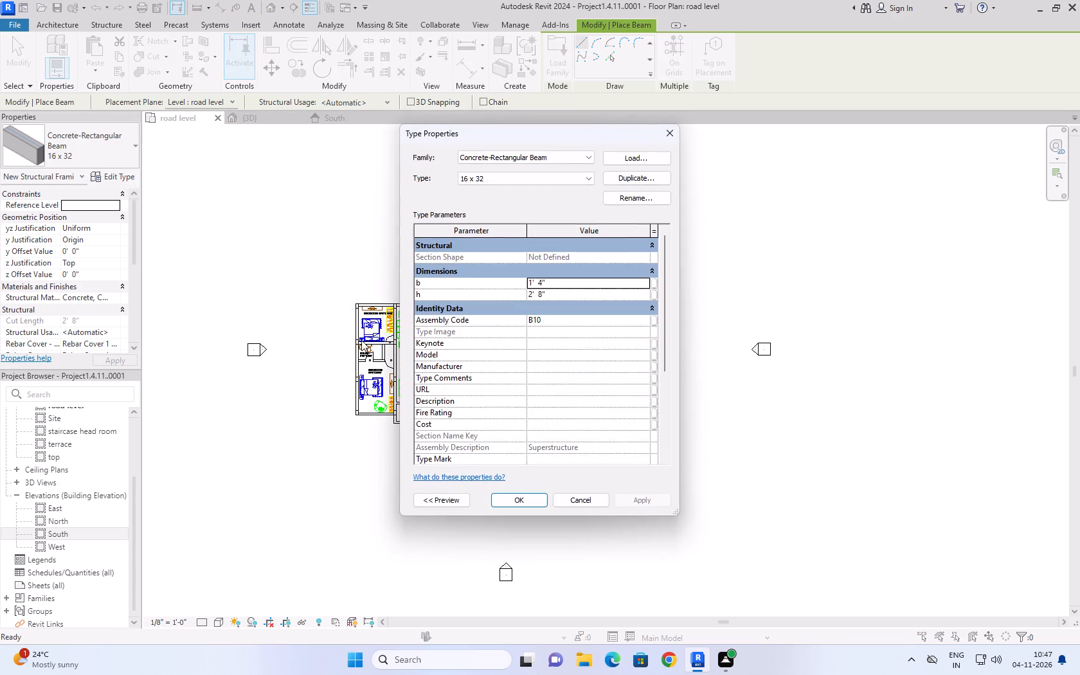
click(667, 135)
click(121, 154)
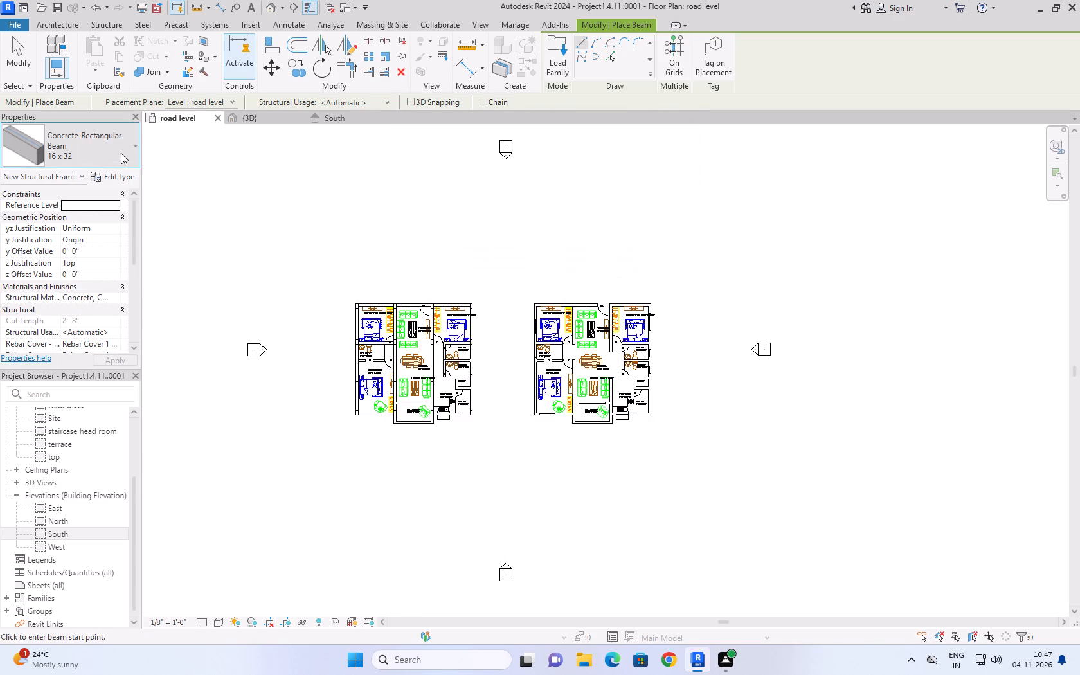
click(62, 217)
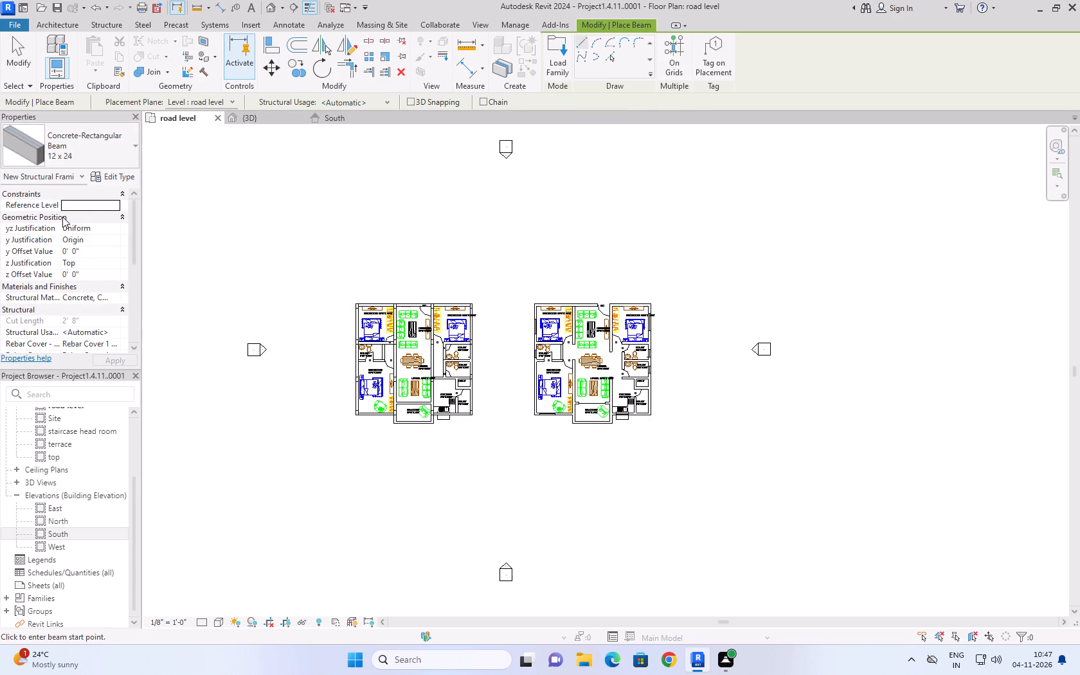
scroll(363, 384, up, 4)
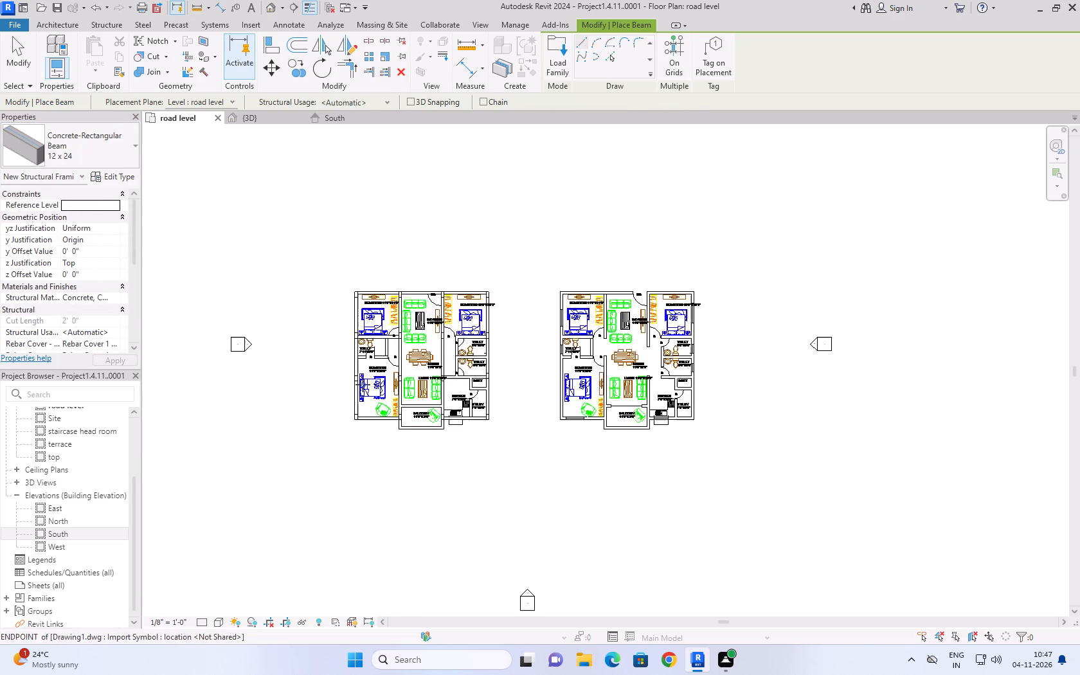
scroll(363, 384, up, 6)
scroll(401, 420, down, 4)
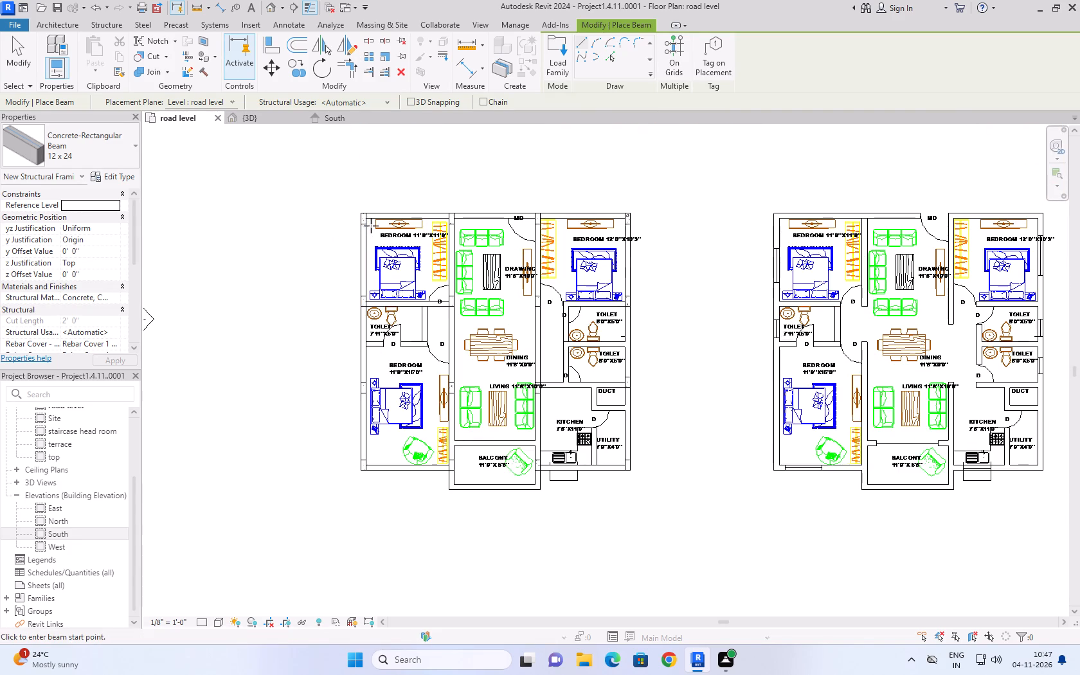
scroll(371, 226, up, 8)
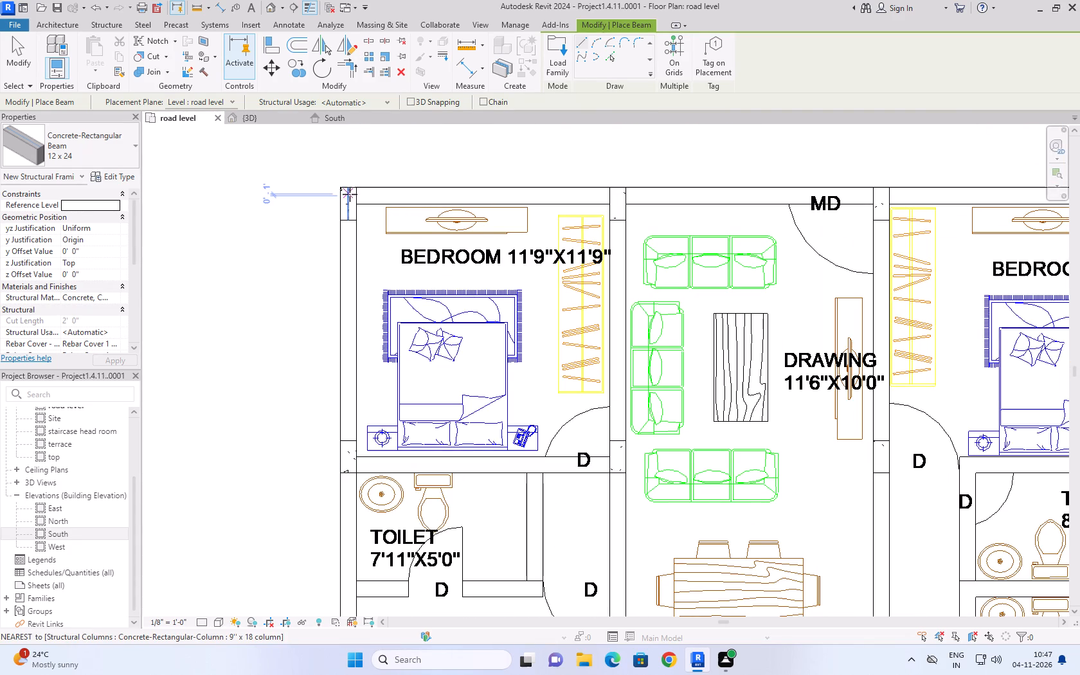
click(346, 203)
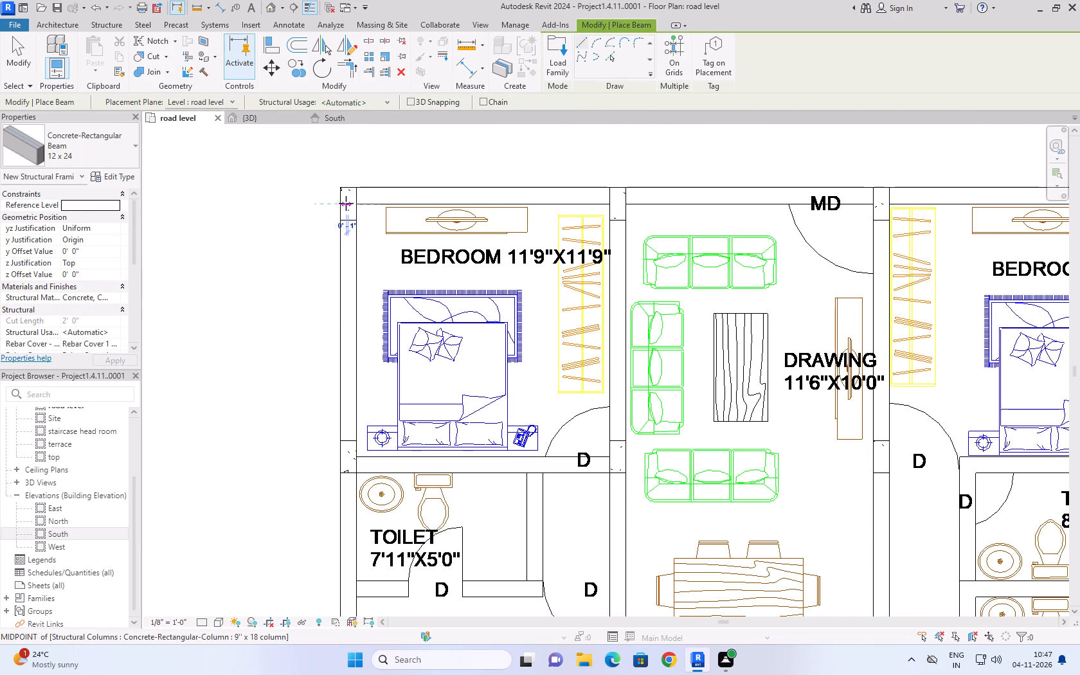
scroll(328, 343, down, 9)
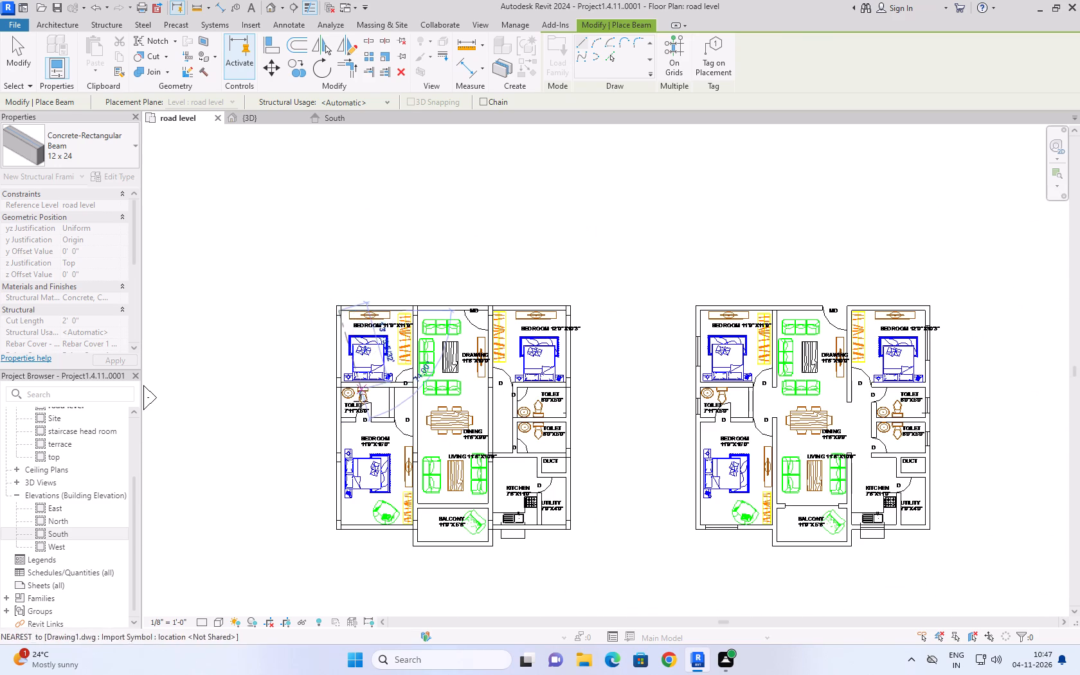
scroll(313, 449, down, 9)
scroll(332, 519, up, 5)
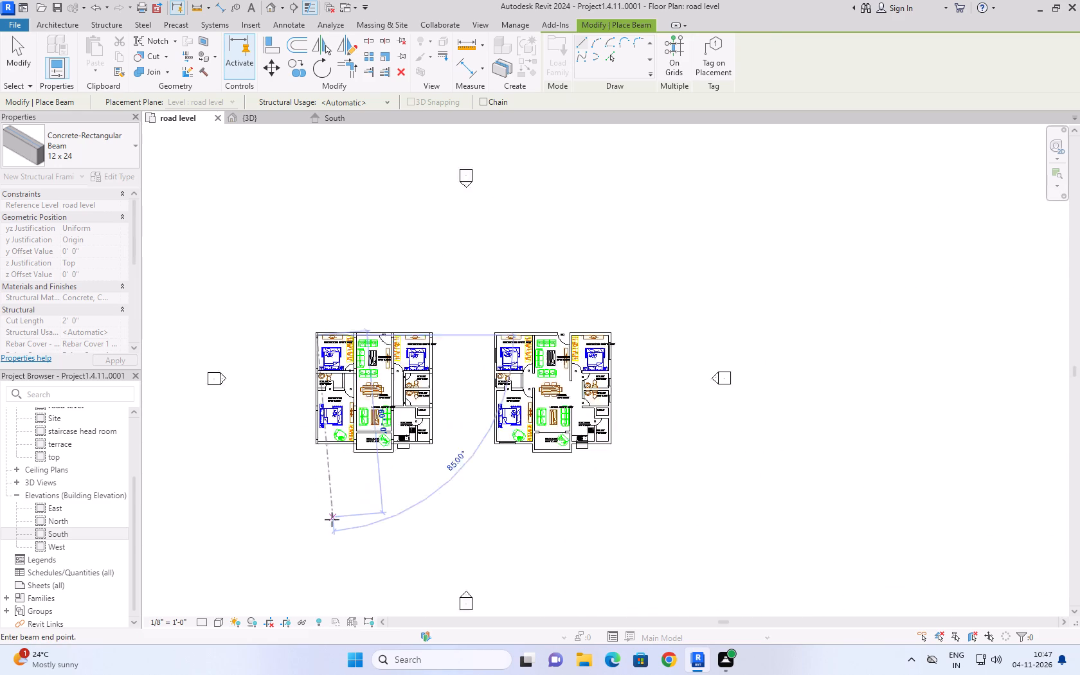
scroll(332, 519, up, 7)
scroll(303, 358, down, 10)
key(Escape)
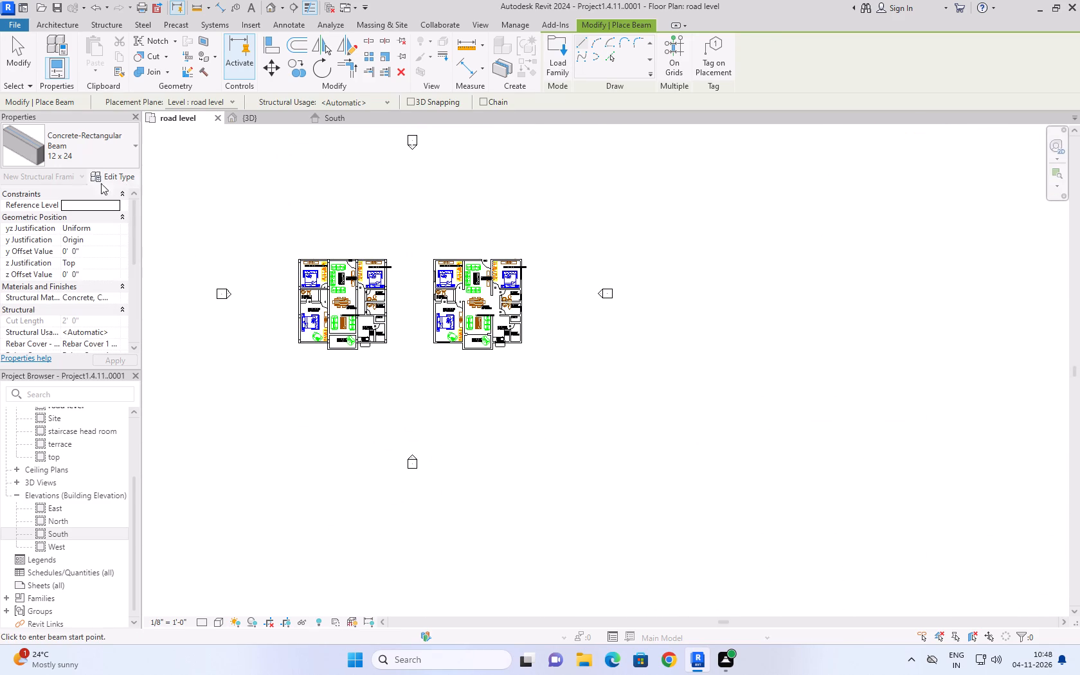
Duplicate the 12 x 24 Concrete-Rectangular Beam type as 9''x24'' and set its width b to 9''.
click(117, 179)
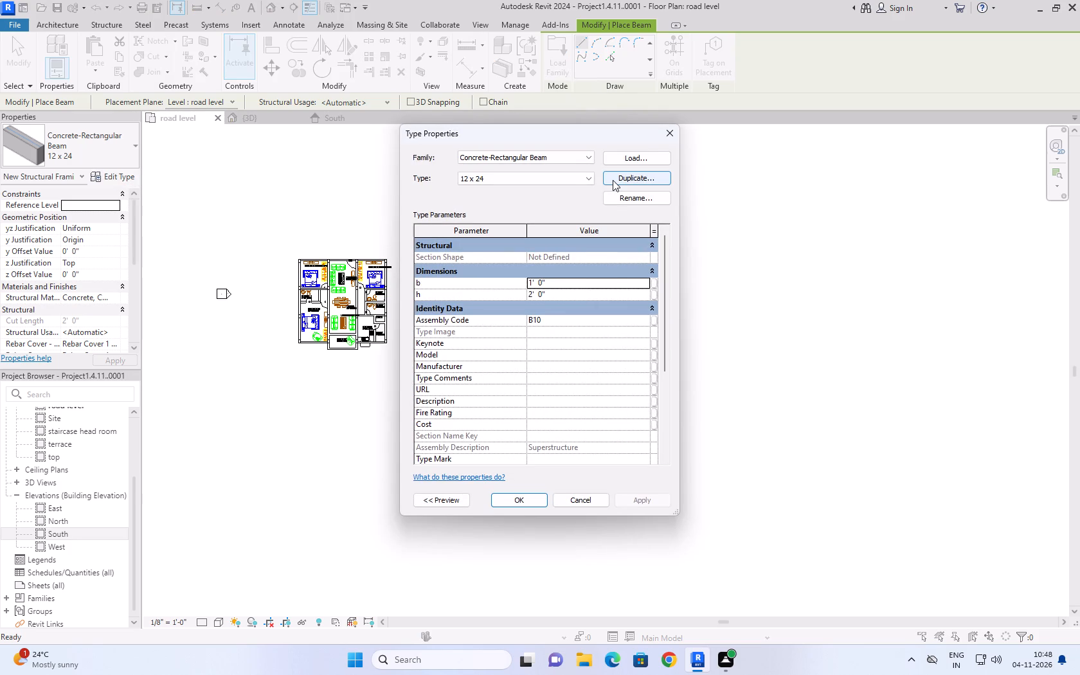
click(613, 180)
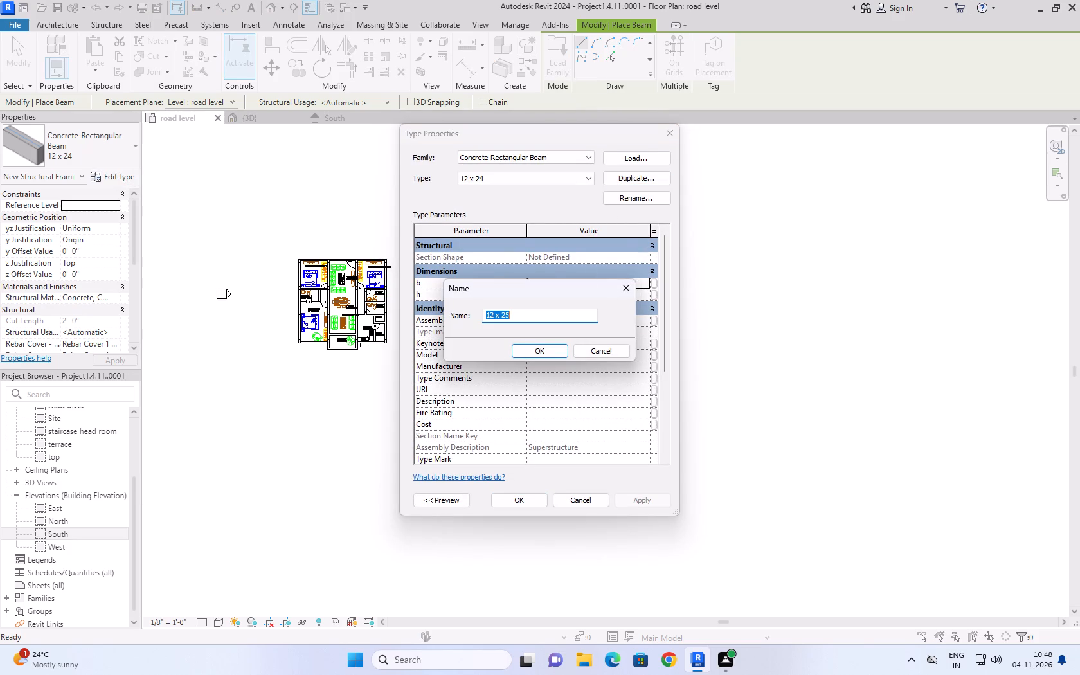
text(9'')
key(x)
text(24'')
click(528, 352)
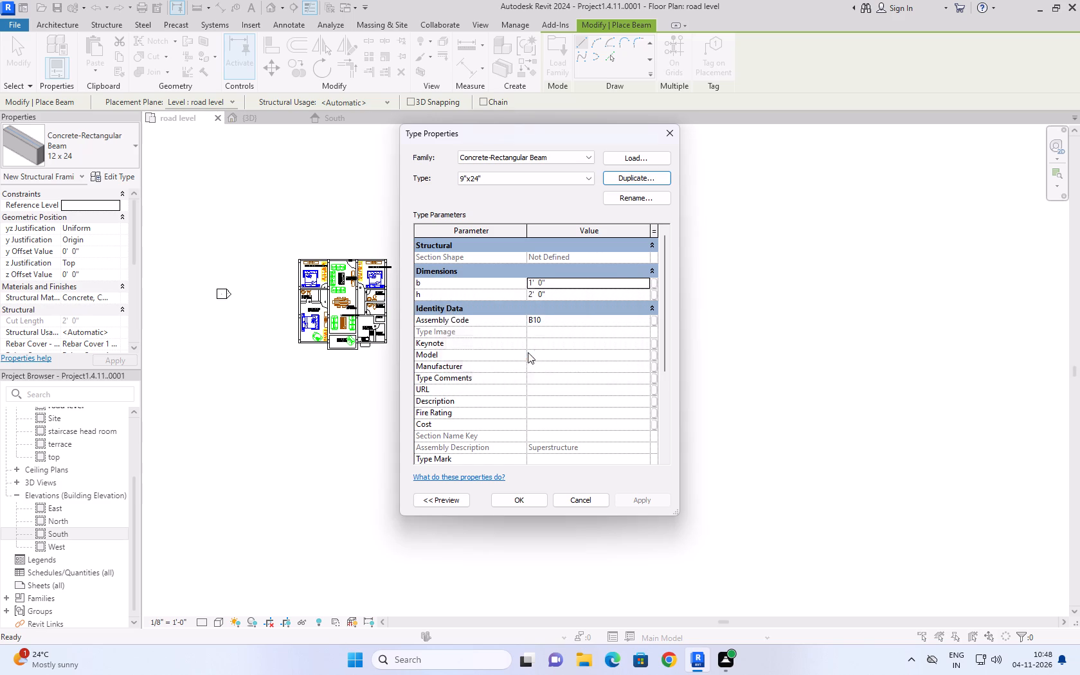
click(580, 283)
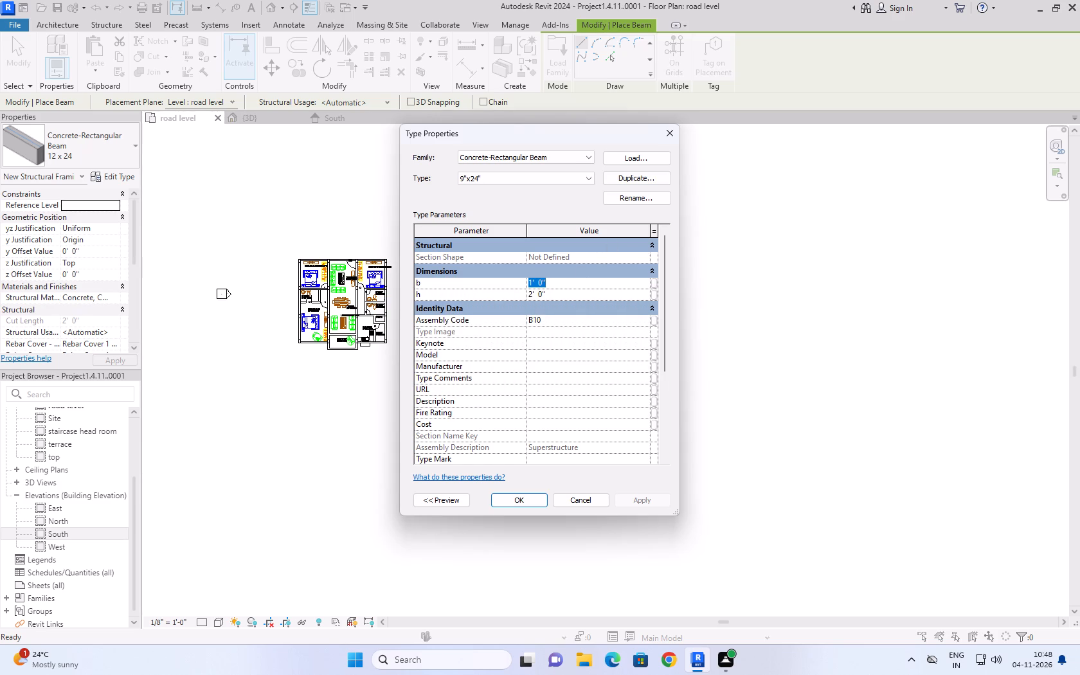
text(9'')
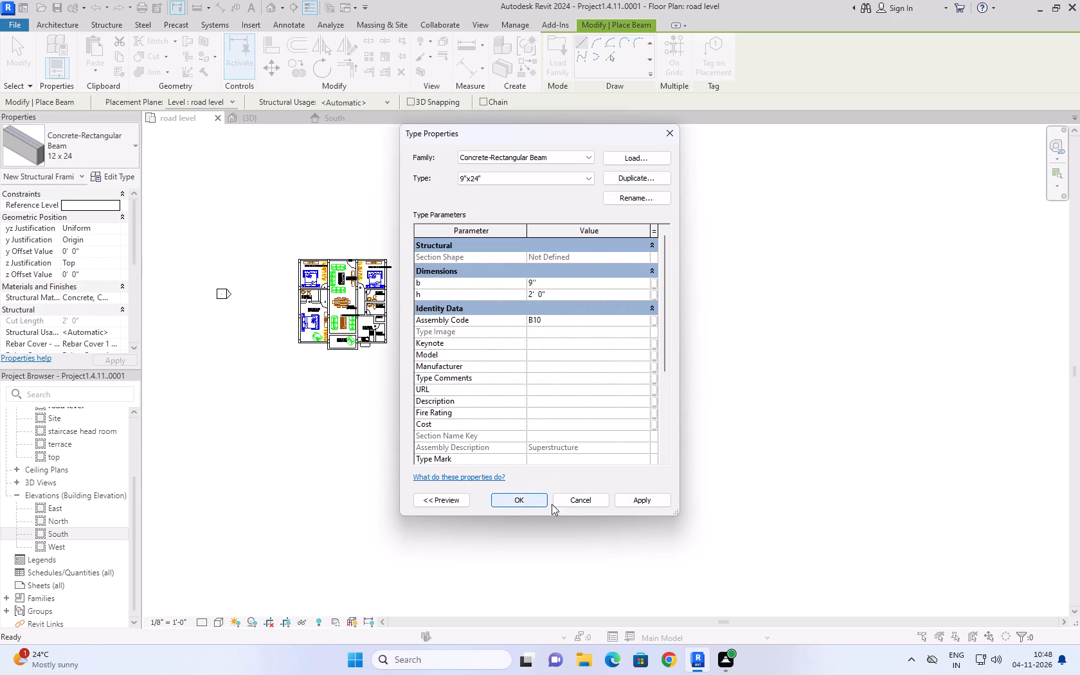
click(652, 498)
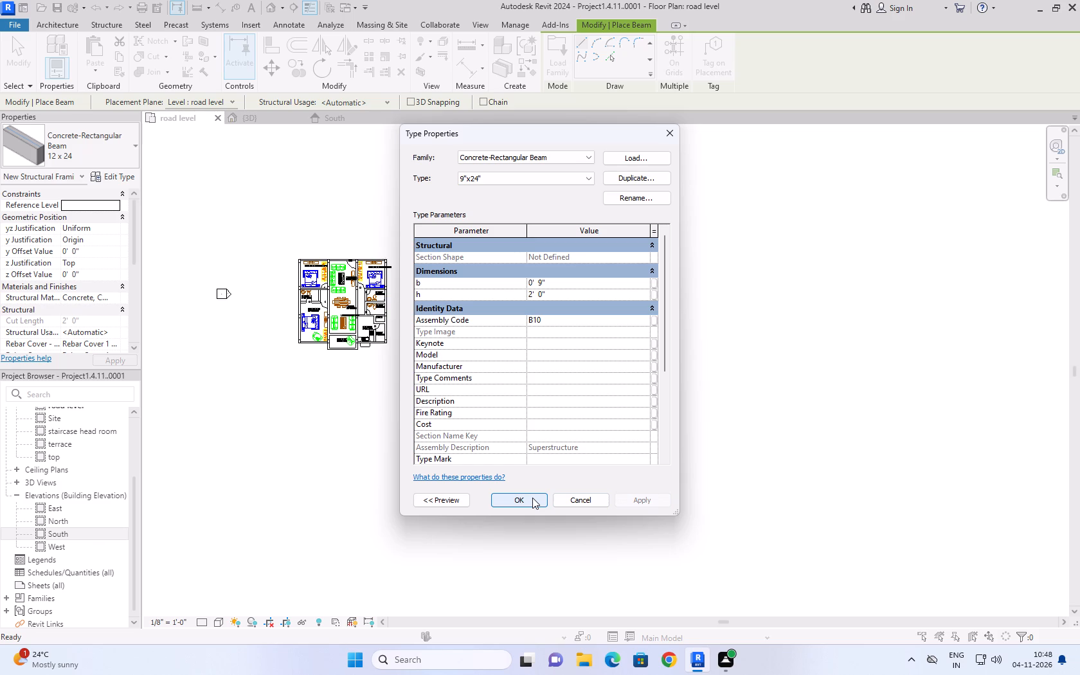
click(532, 498)
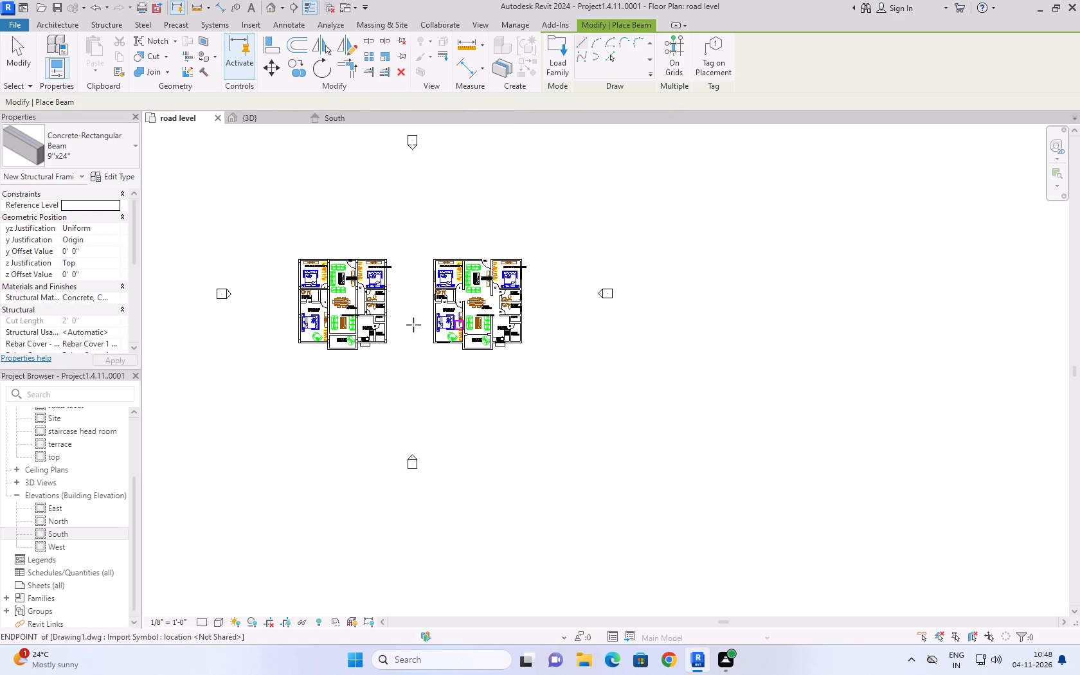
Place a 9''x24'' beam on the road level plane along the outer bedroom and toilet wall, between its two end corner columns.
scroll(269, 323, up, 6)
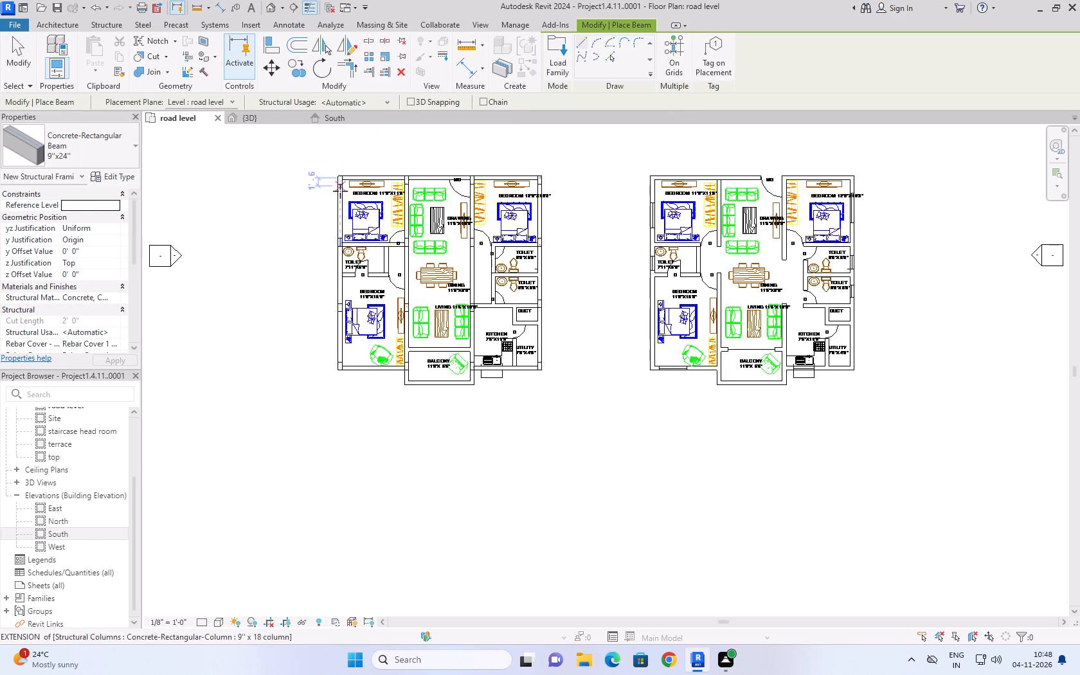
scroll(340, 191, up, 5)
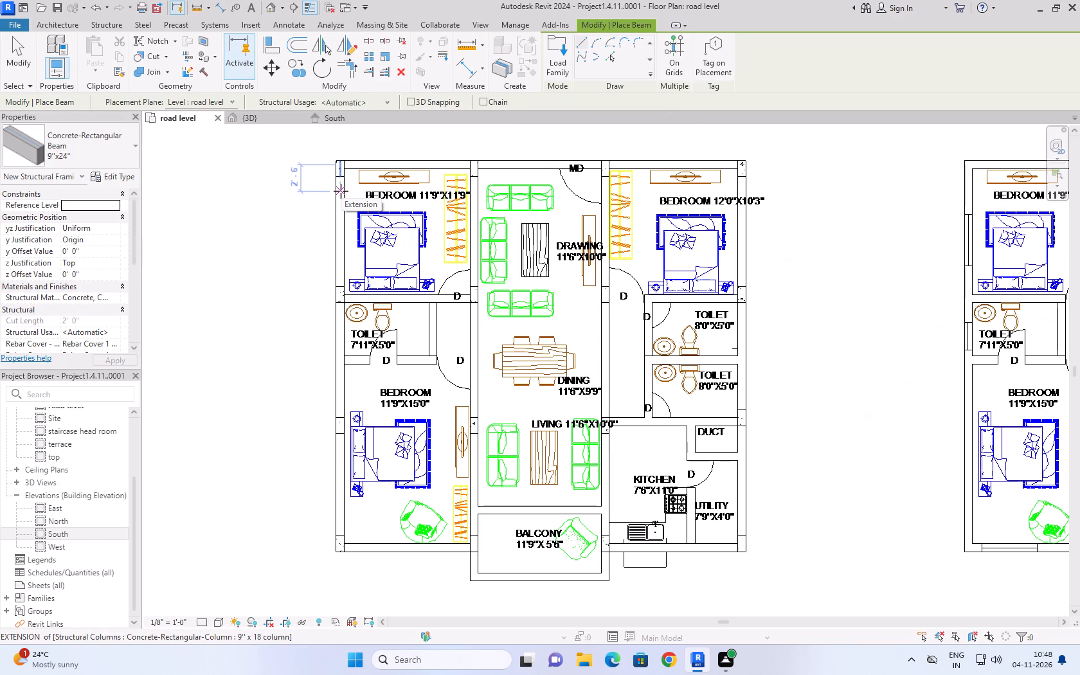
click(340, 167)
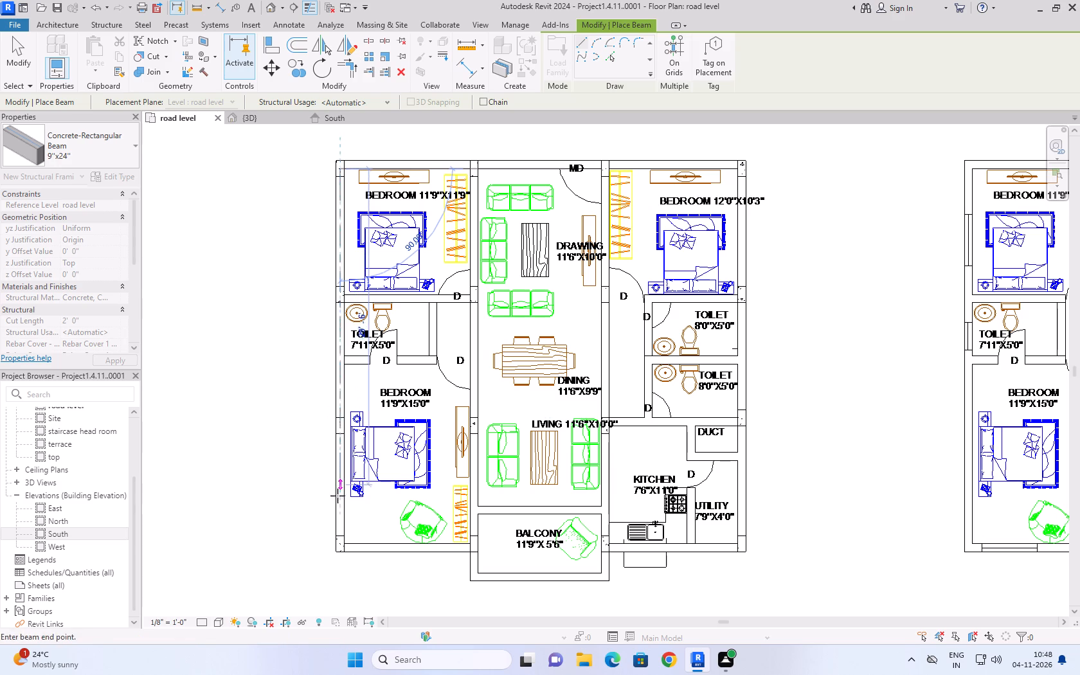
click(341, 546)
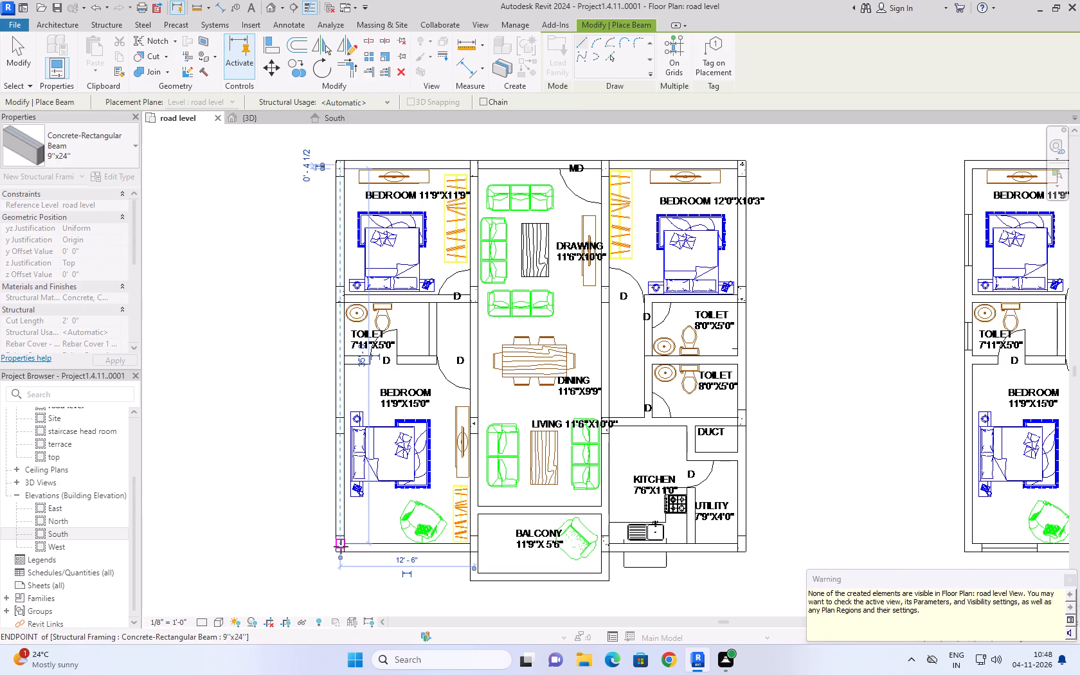
Examine the placed beam's height relative to the walls in the 3D view, return to the road level plan and end beam placement.
click(268, 113)
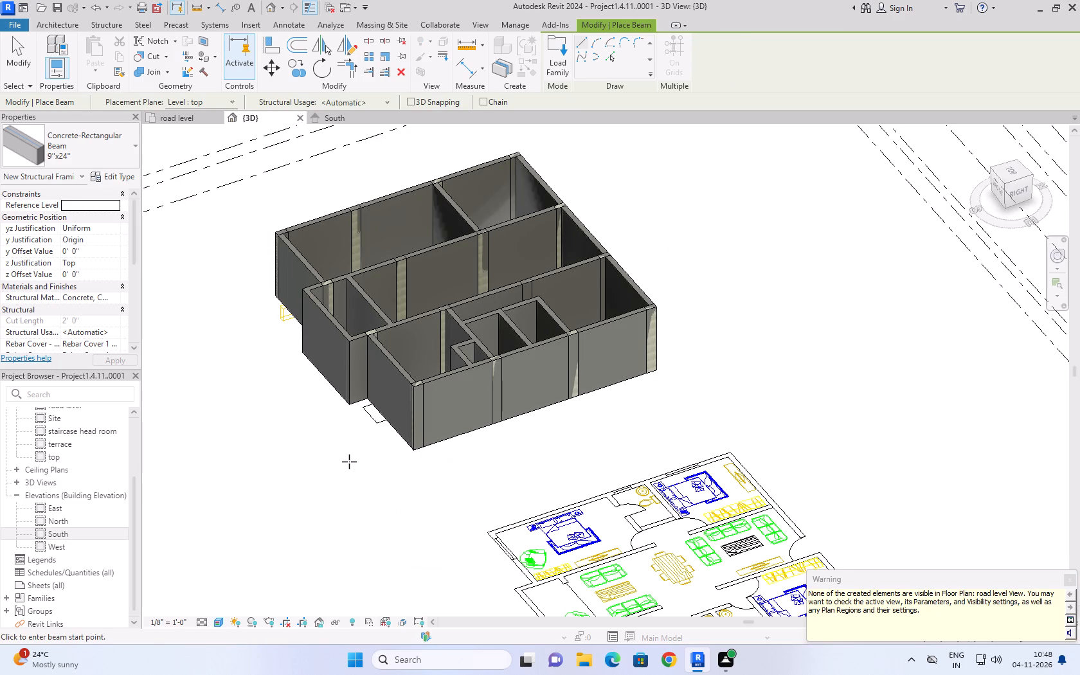
shift+middle_drag(349, 462, 640, 318)
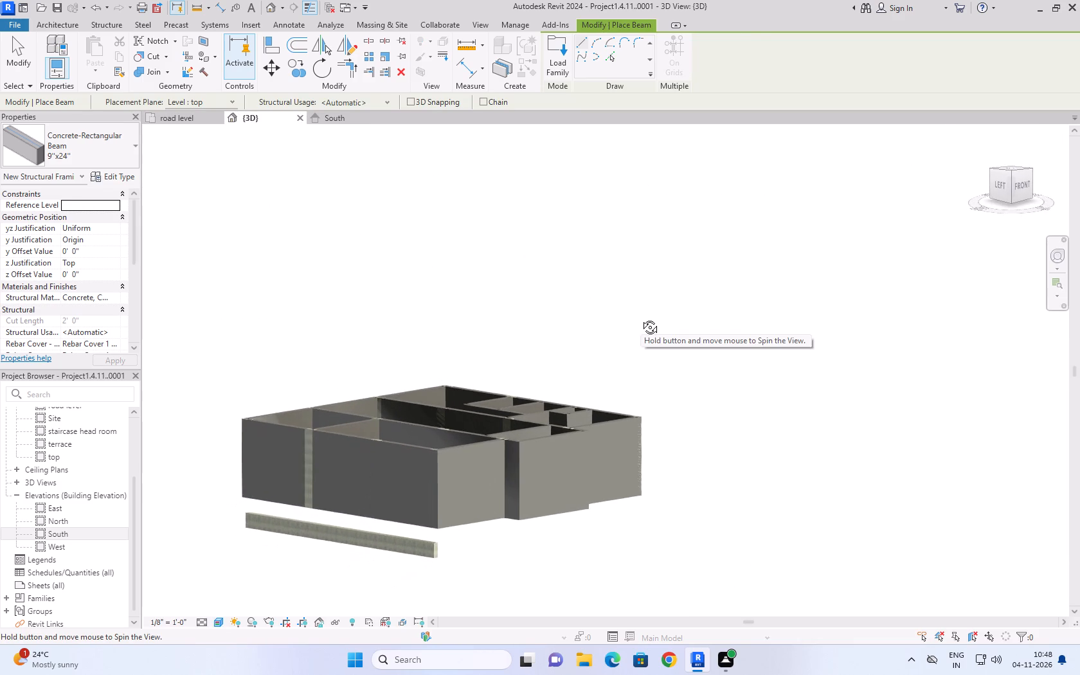
shift+middle_drag(640, 318, 328, 432)
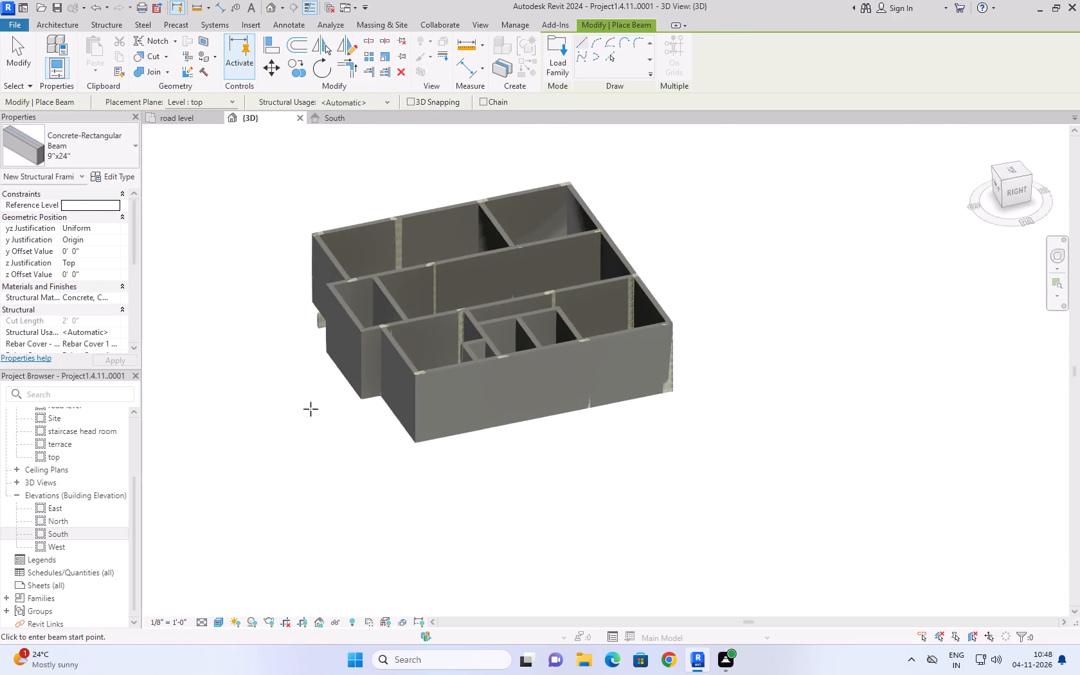
click(176, 115)
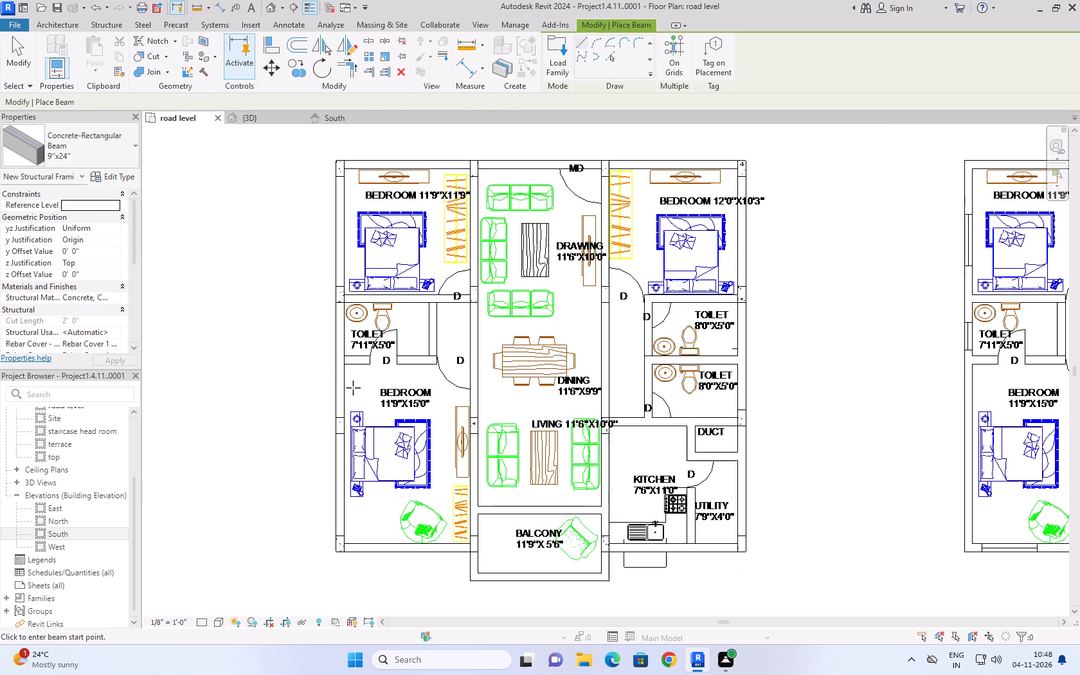
click(89, 145)
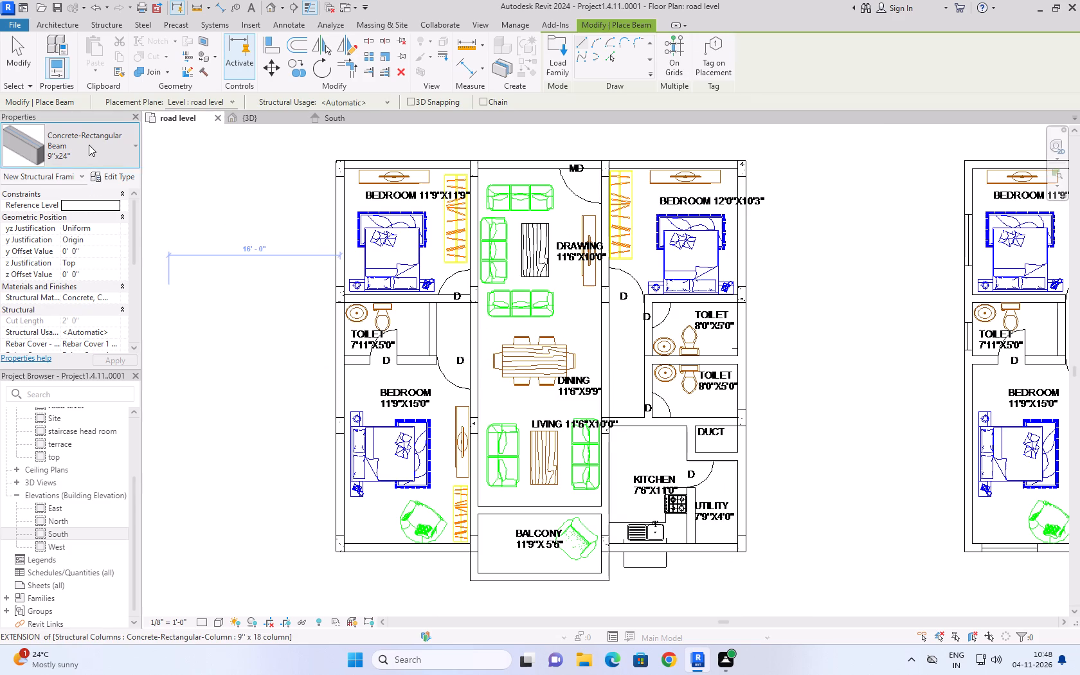
click(84, 145)
click(21, 59)
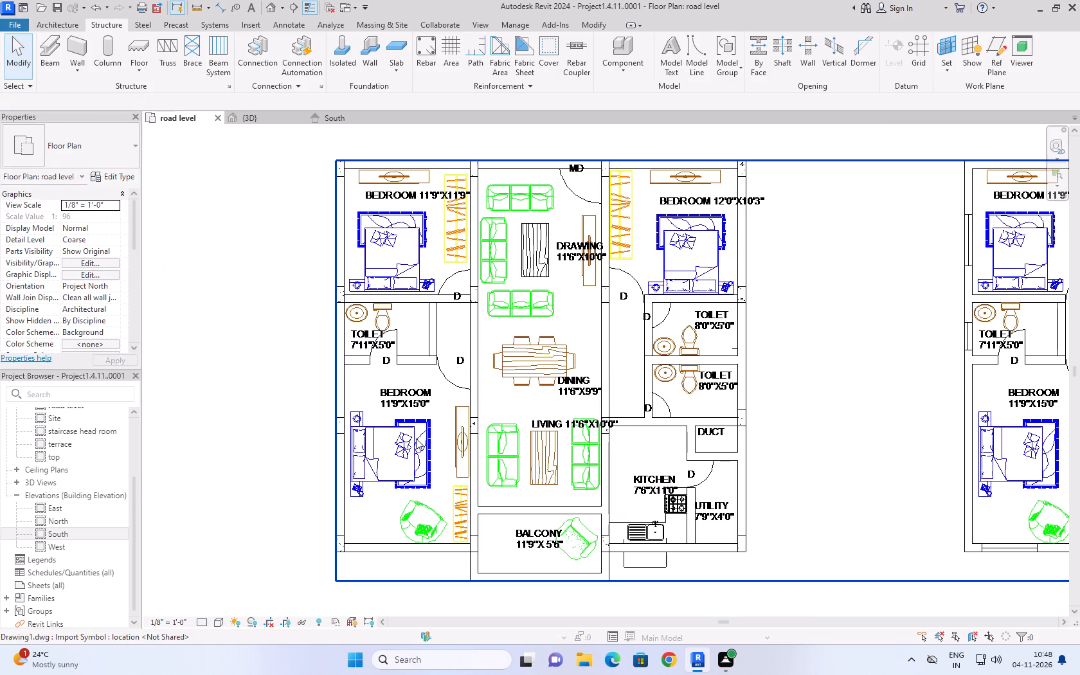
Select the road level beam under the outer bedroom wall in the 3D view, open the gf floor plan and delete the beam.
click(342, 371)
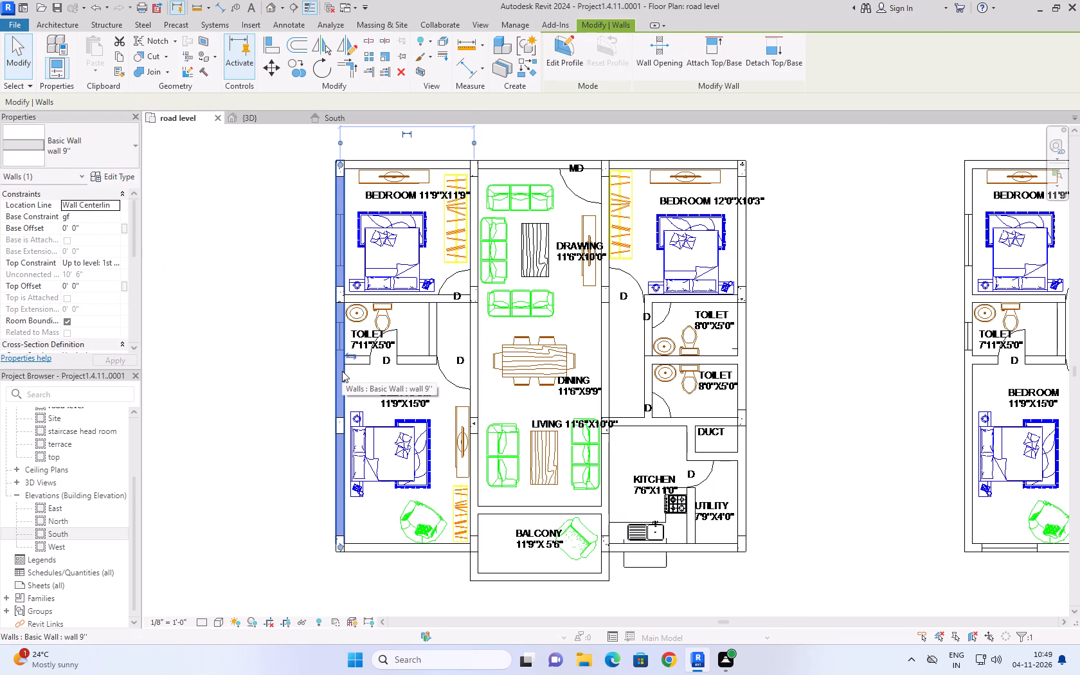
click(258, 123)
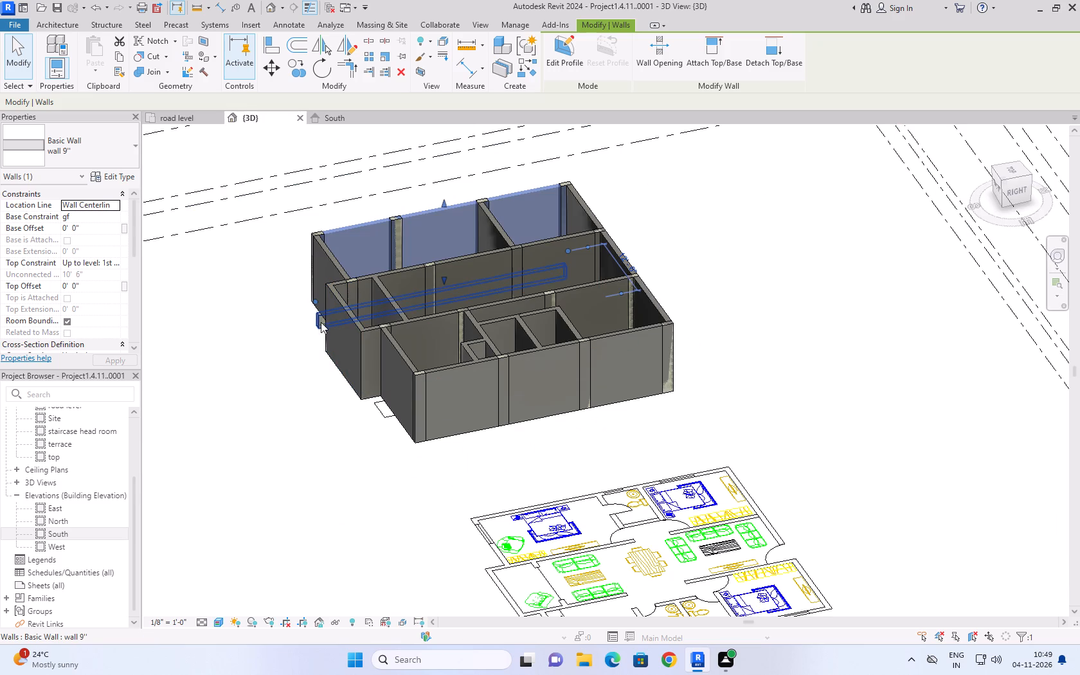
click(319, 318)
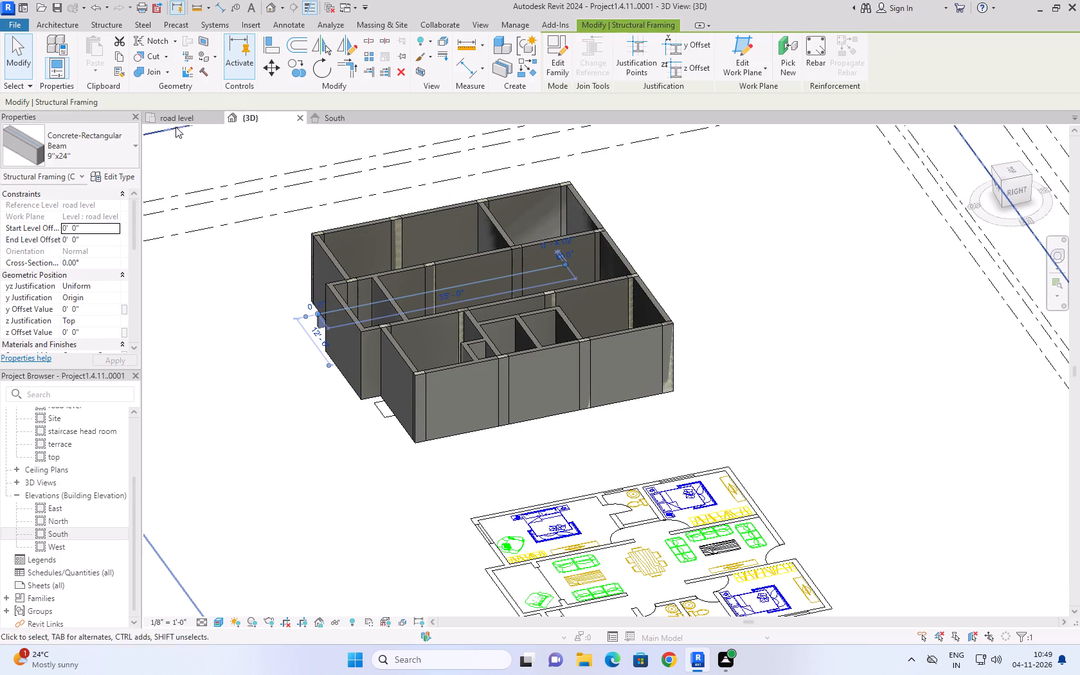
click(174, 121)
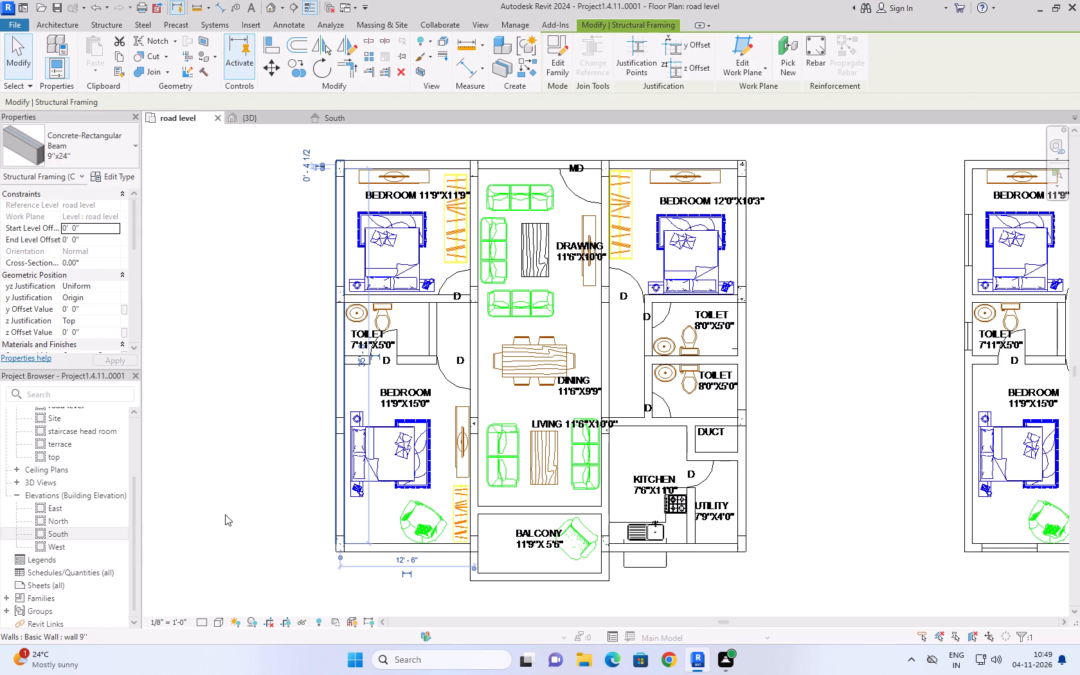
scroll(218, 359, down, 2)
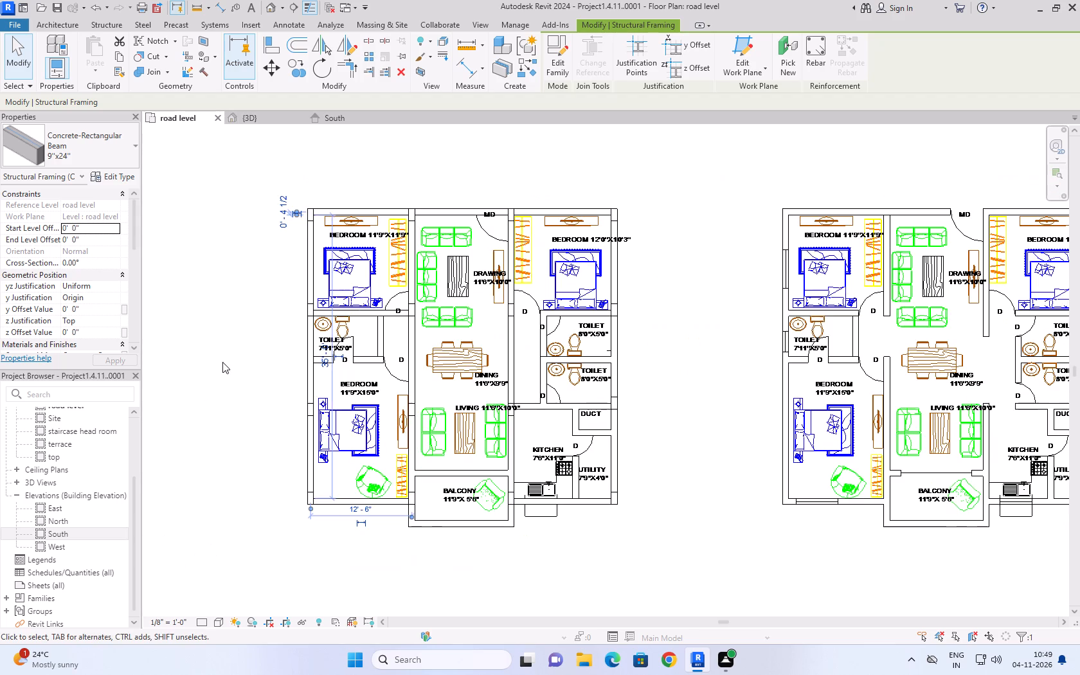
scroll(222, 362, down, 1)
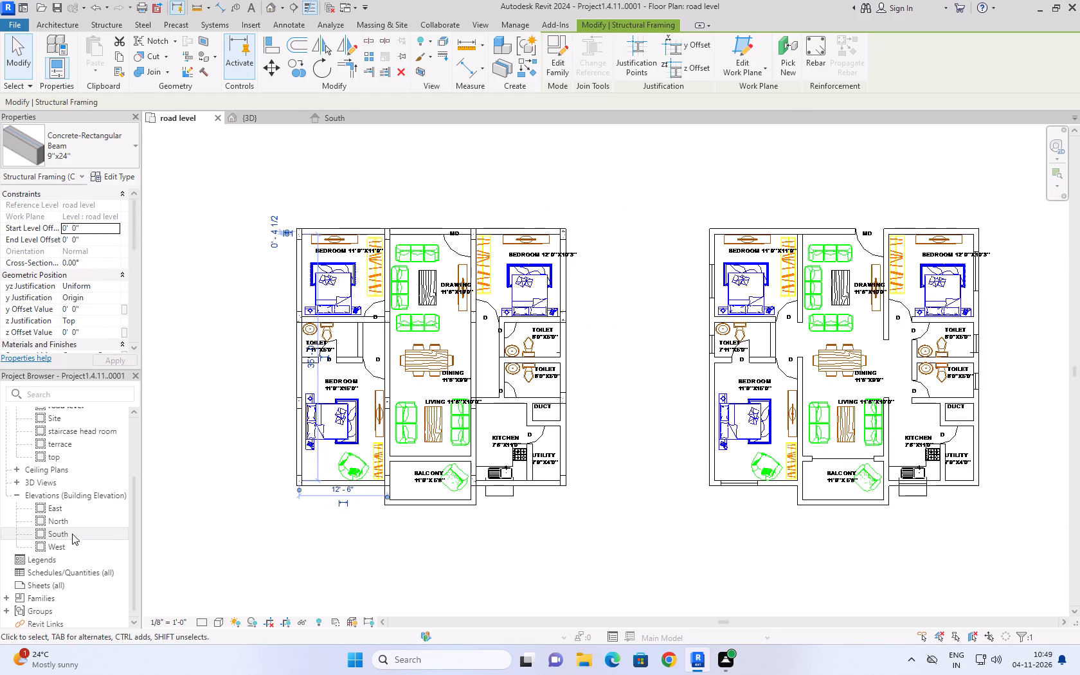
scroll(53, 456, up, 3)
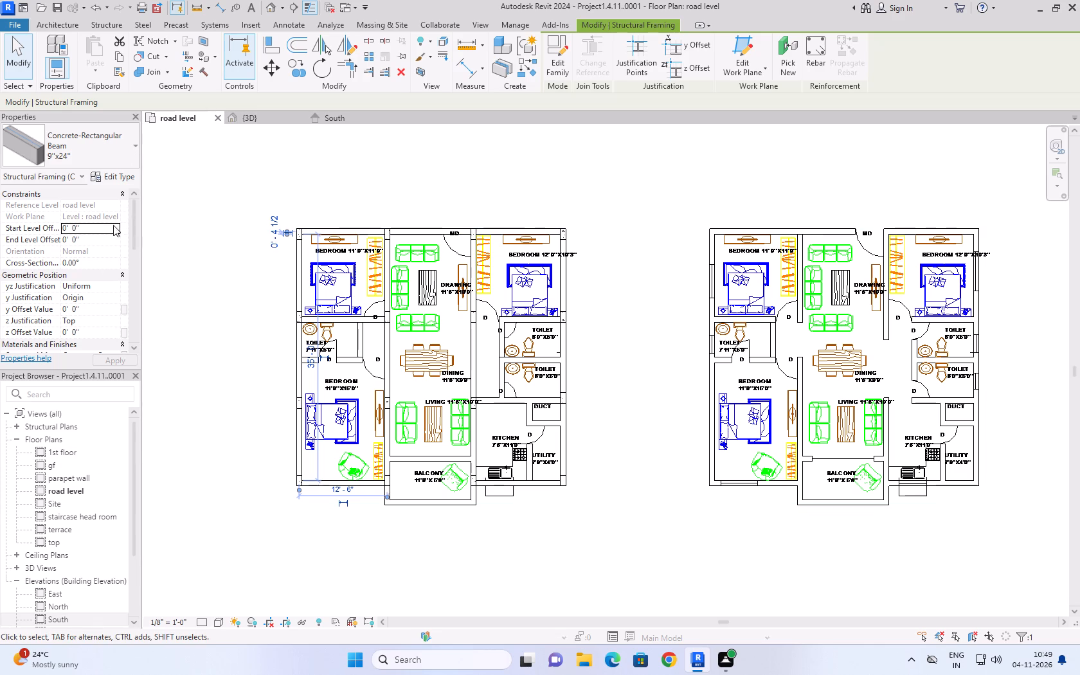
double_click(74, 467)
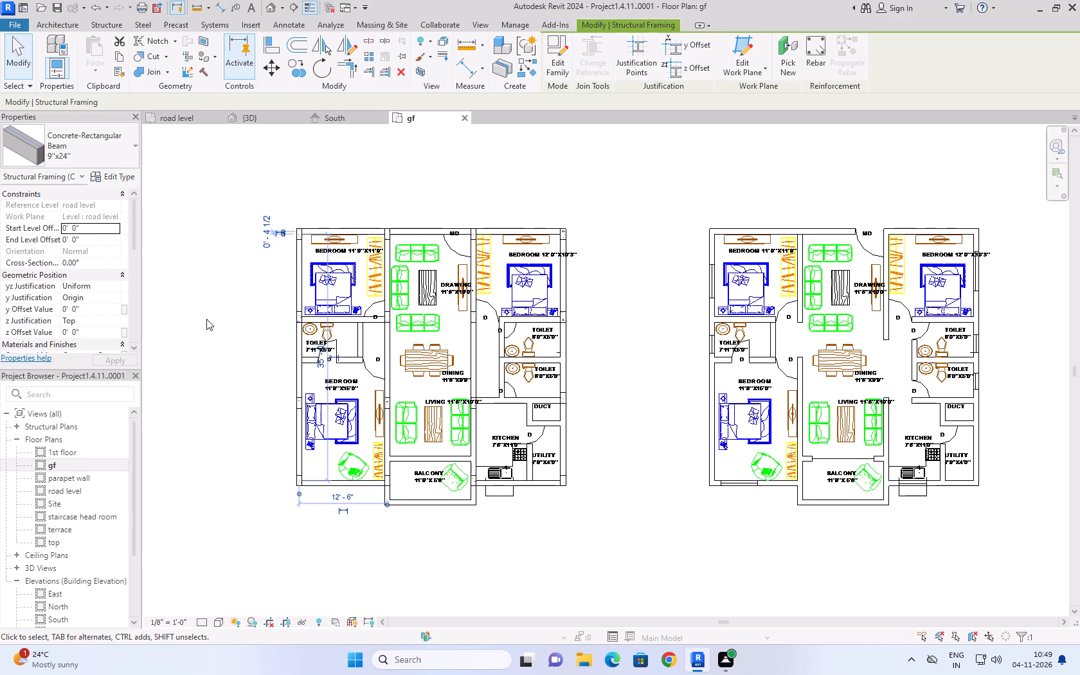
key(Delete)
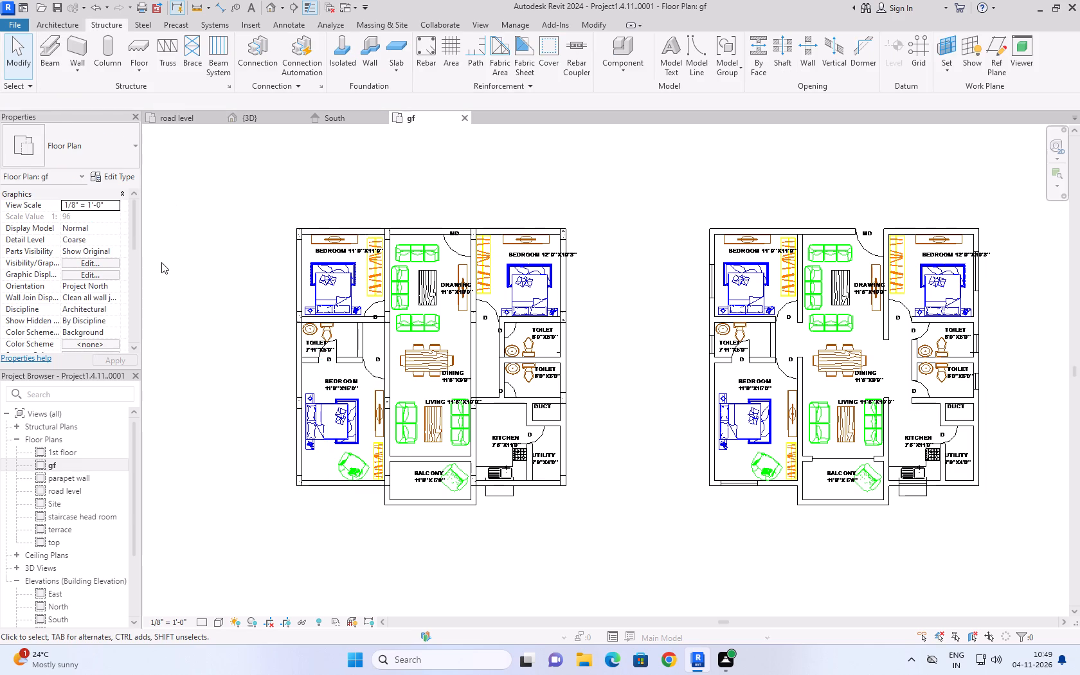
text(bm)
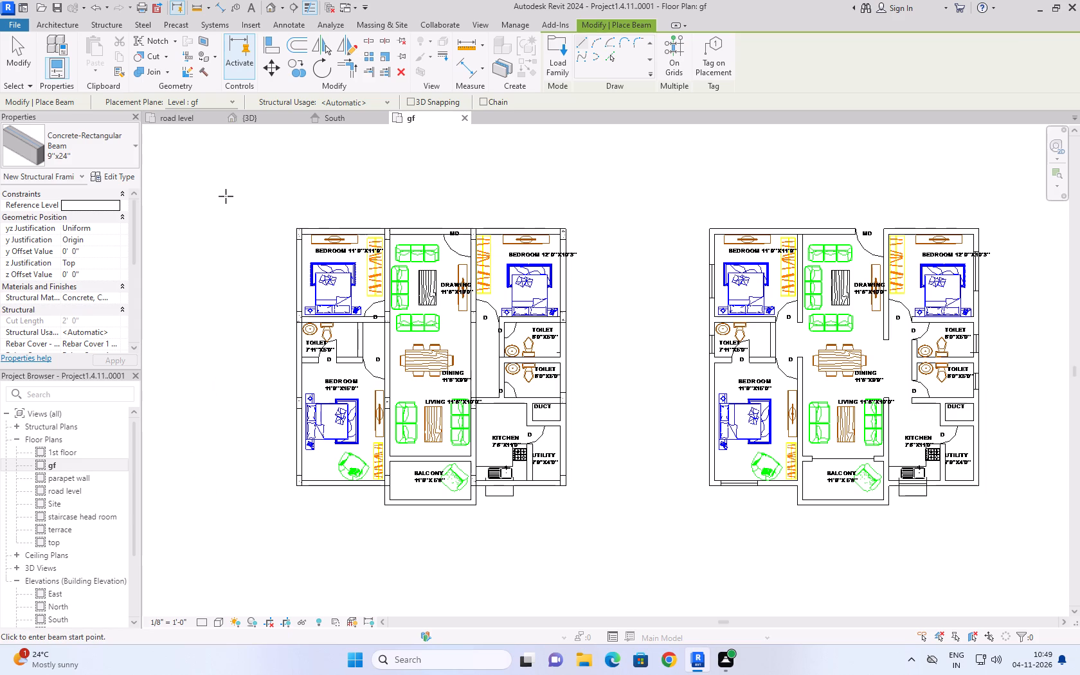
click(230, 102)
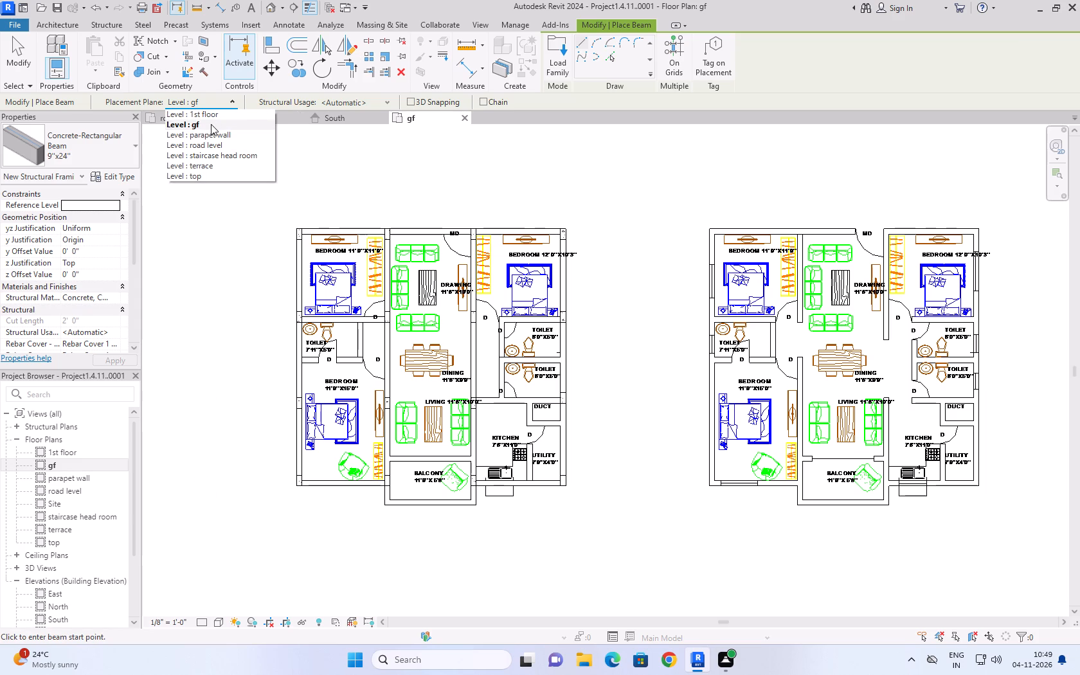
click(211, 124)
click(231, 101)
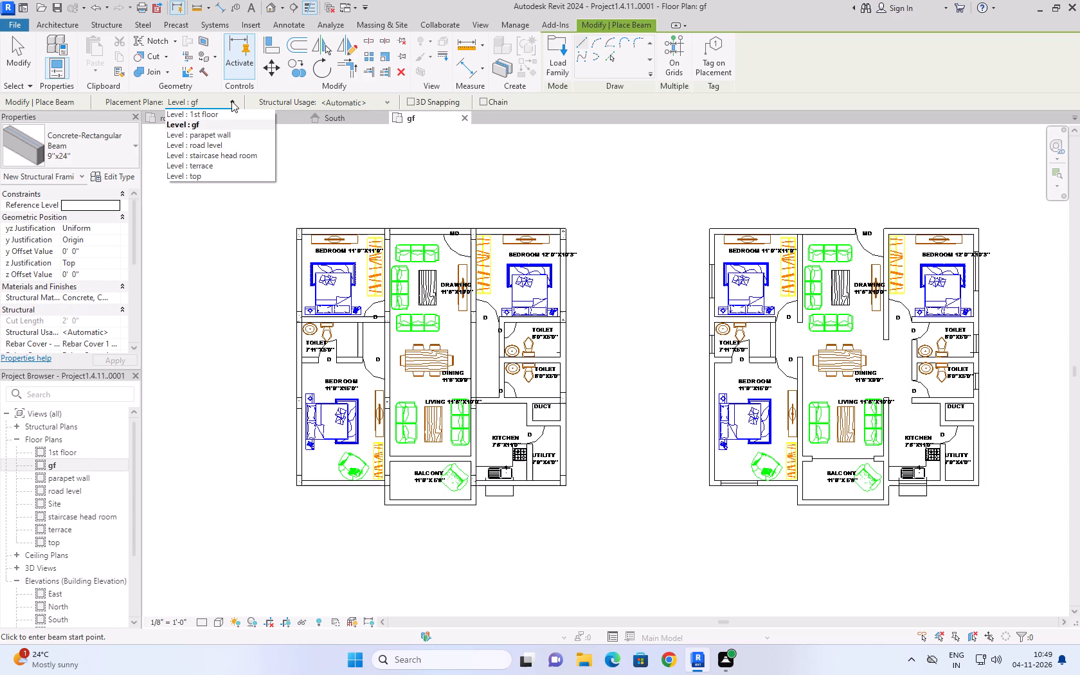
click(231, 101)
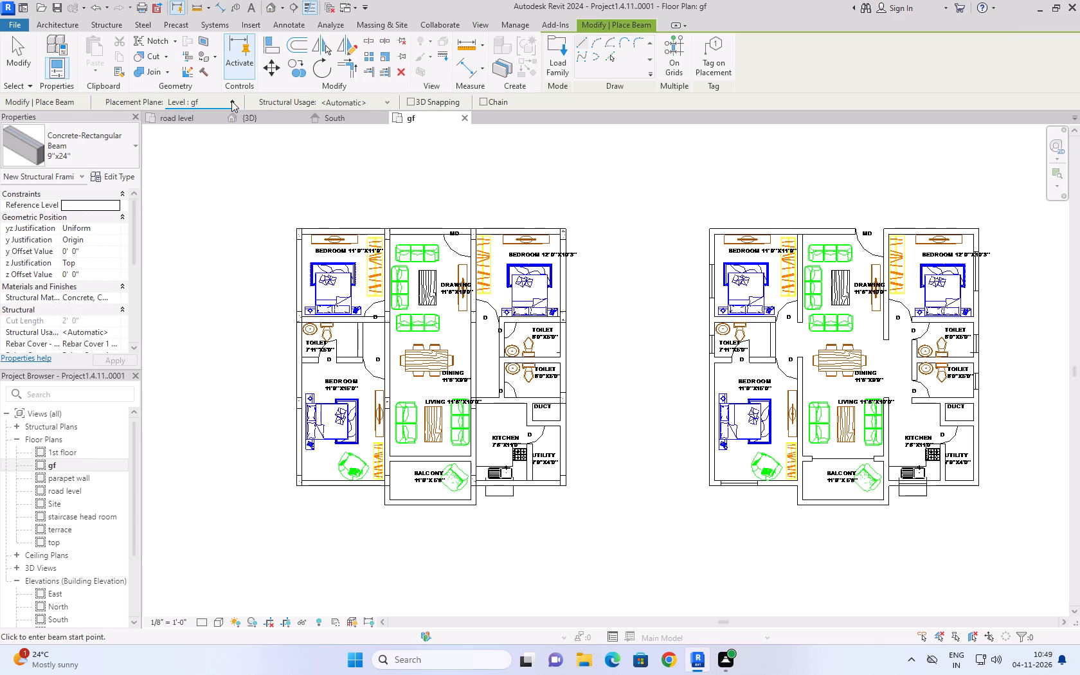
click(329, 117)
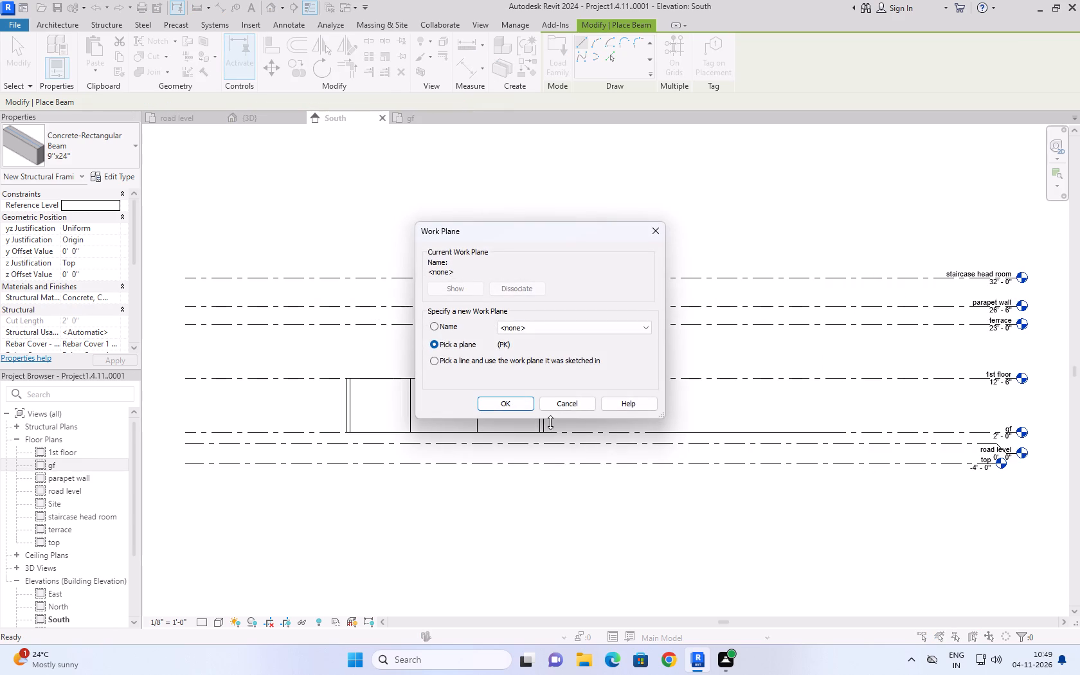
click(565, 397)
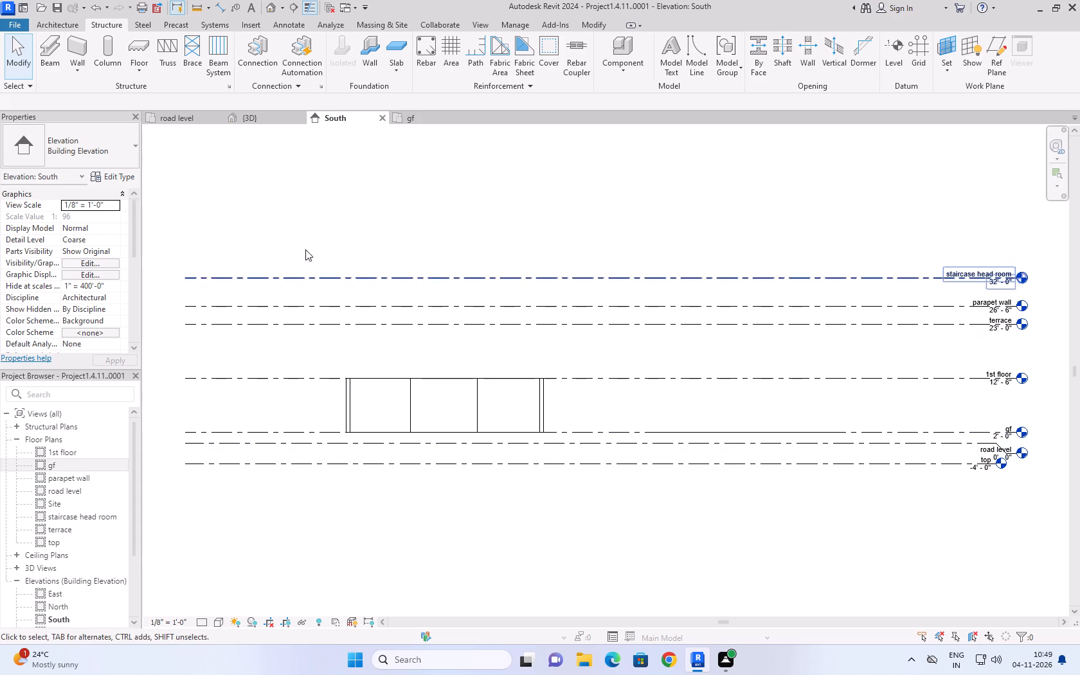
Check the imported Drawing1.dwg's work plane from the road level and gf plans, and close the road level view.
click(183, 117)
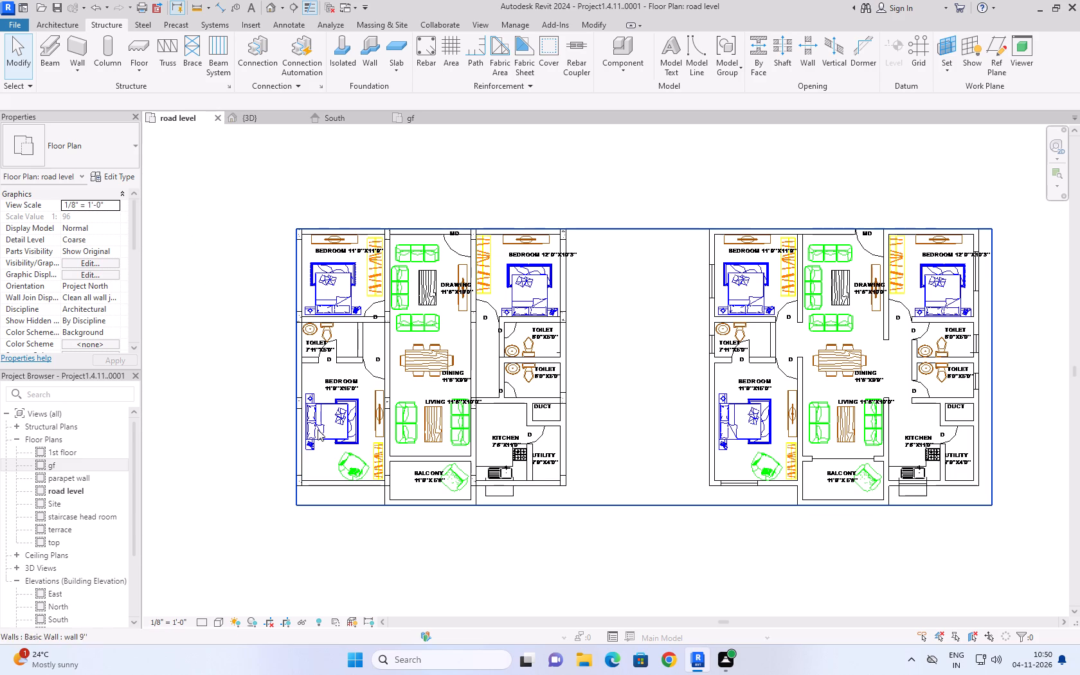
click(347, 422)
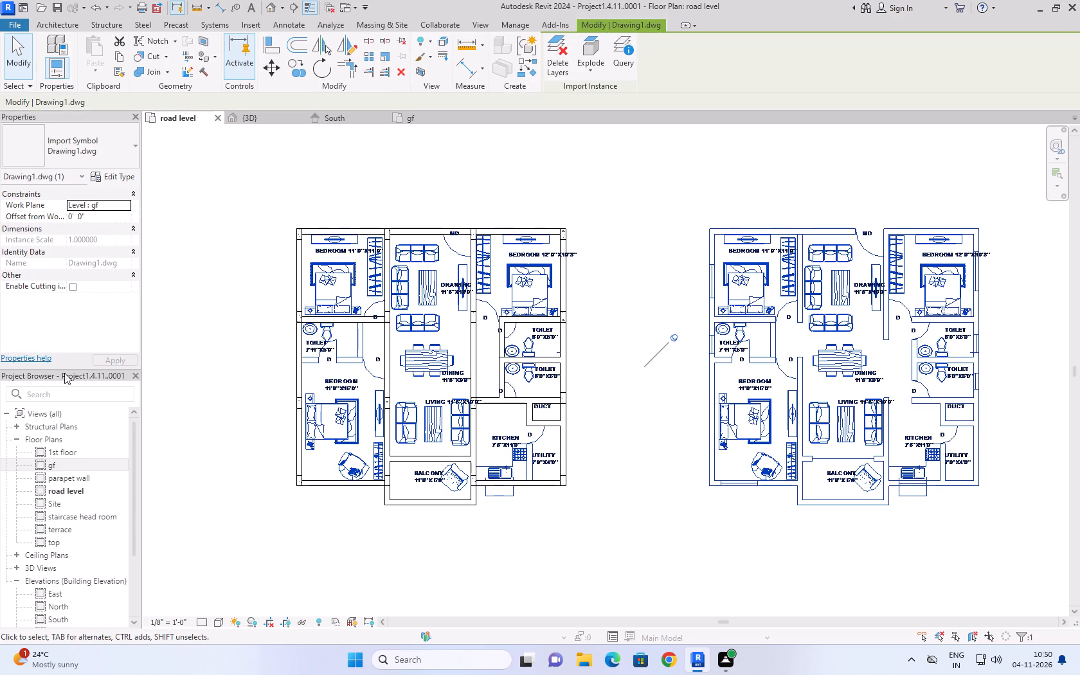
double_click(64, 465)
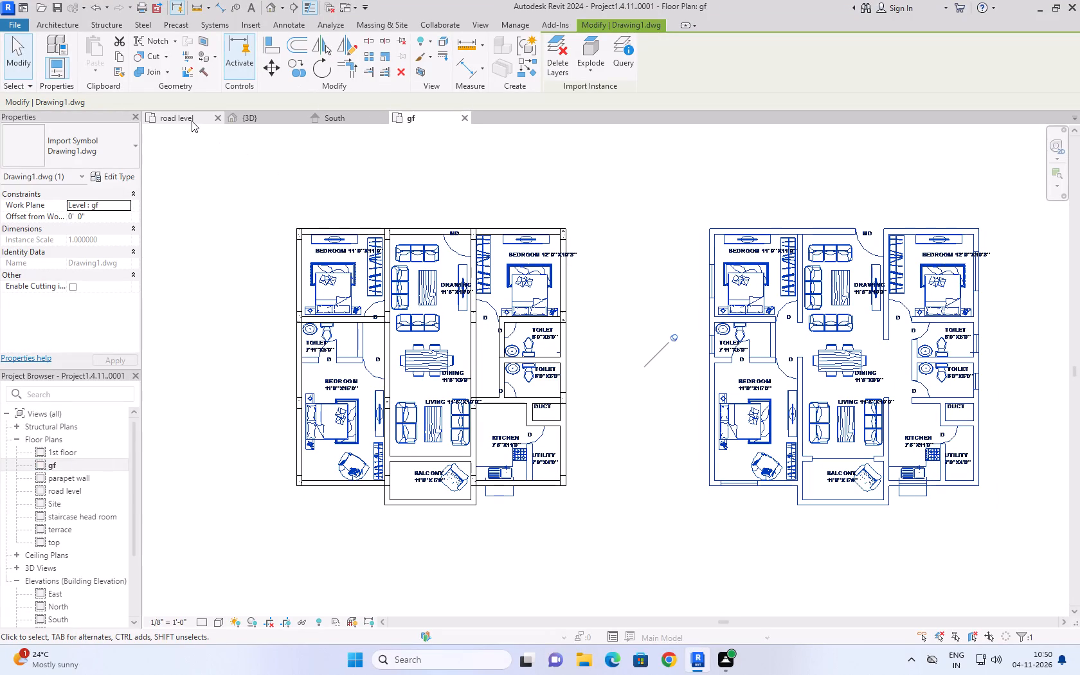
click(125, 205)
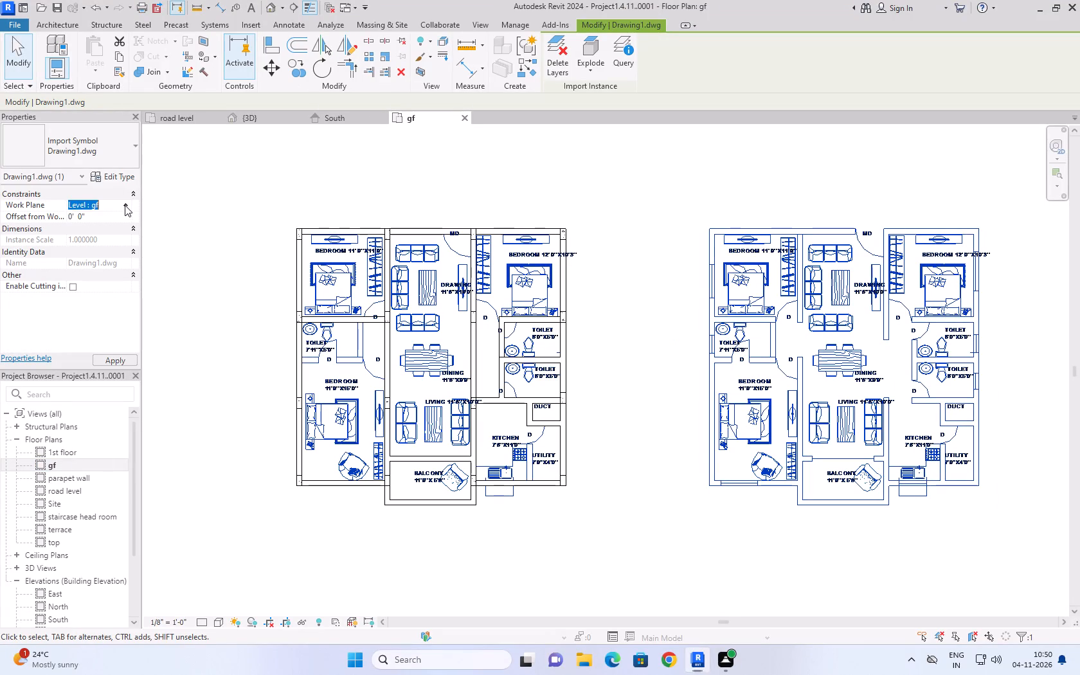
click(125, 205)
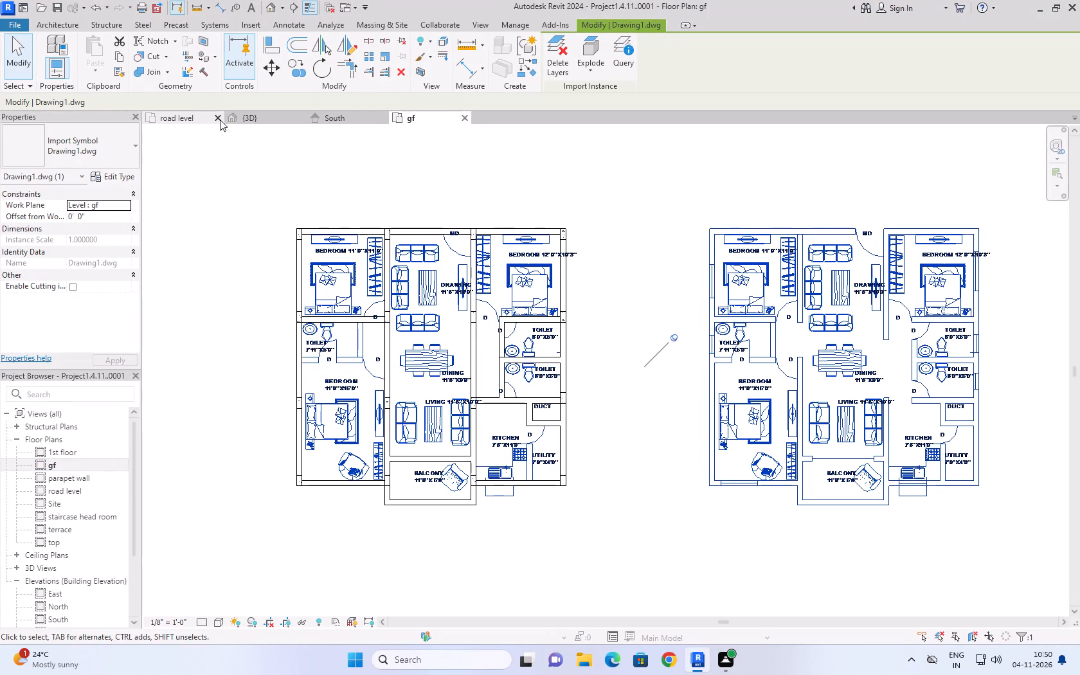
click(219, 116)
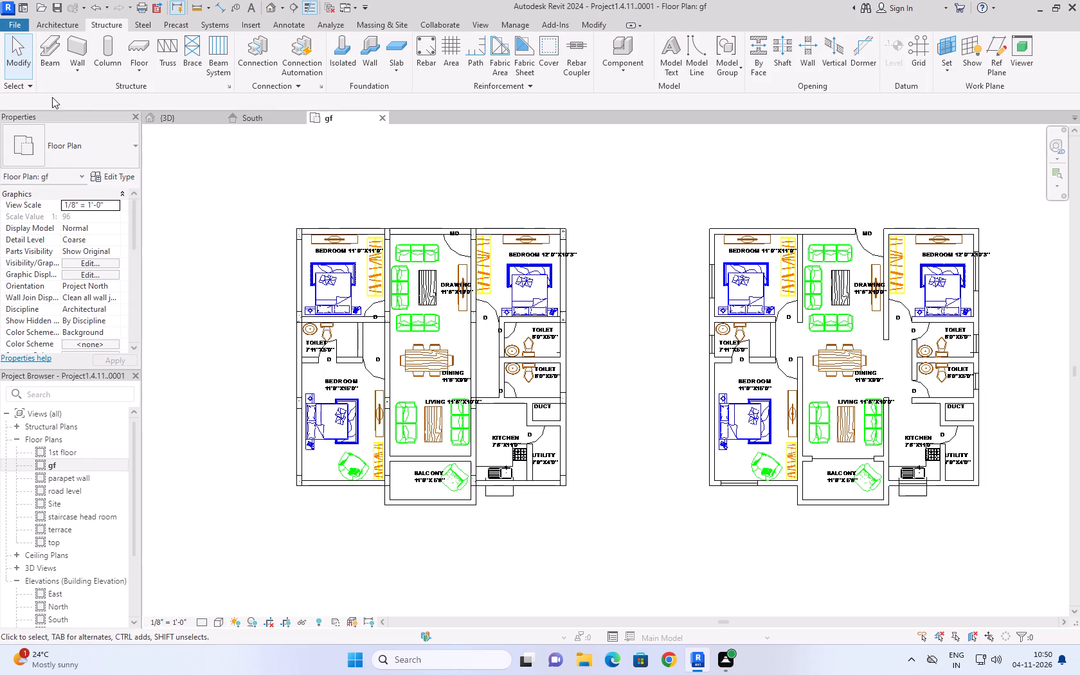
Place 9''x24'' beams on the gf plane along the outer bedroom and toilet wall and the 12'-6" bedroom wall leading to the balcony.
click(47, 48)
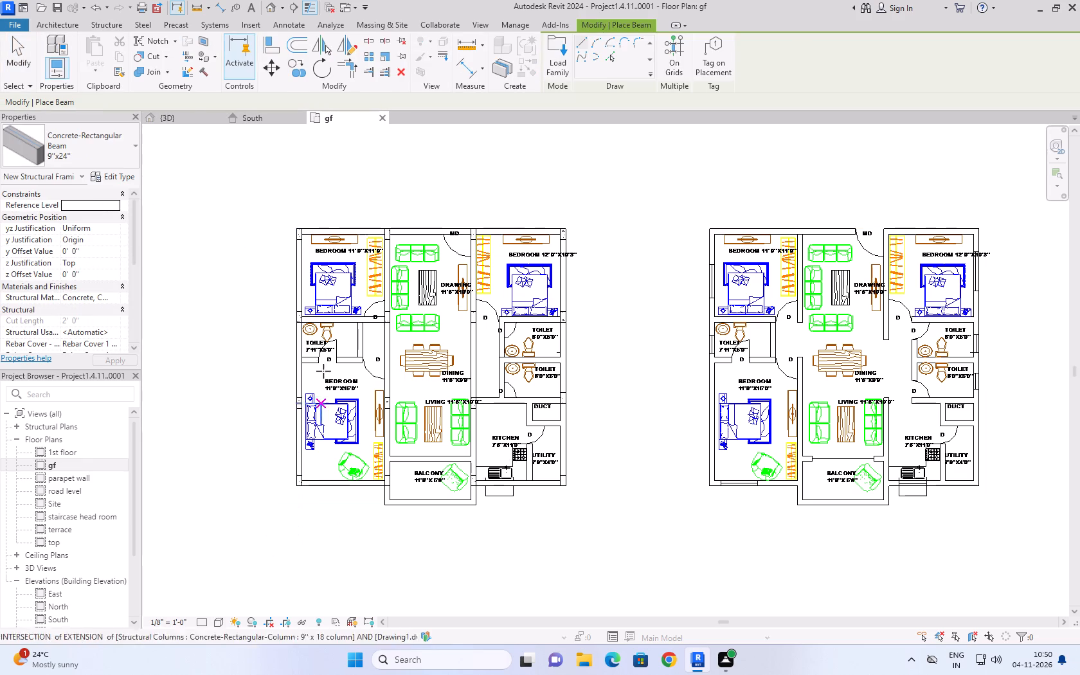
click(299, 235)
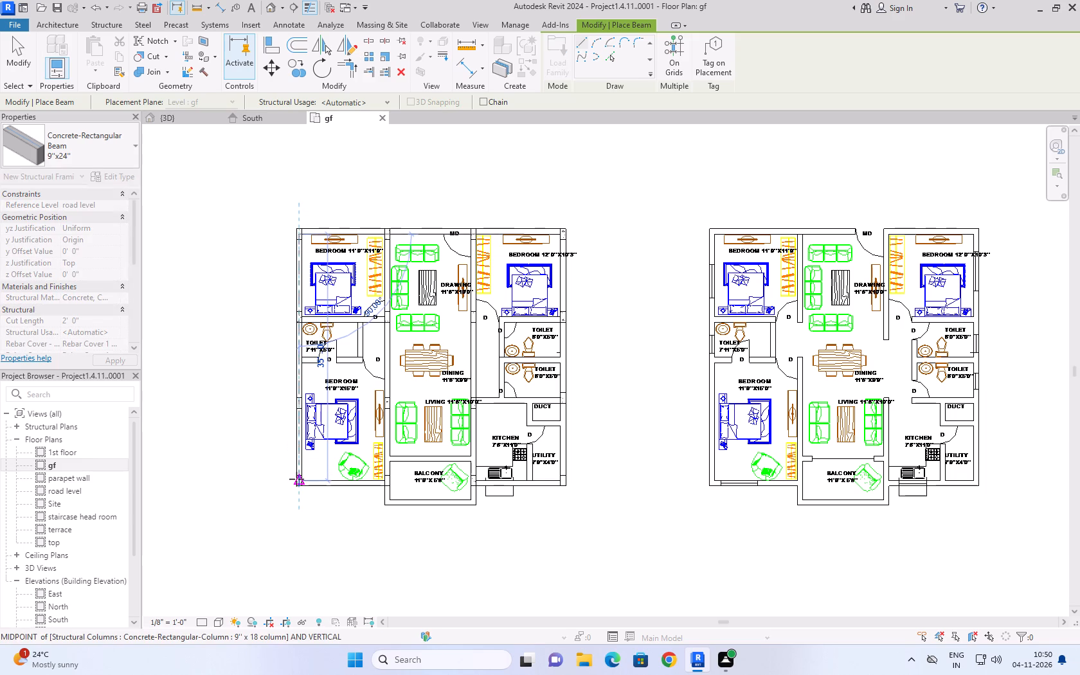
scroll(296, 482, up, 10)
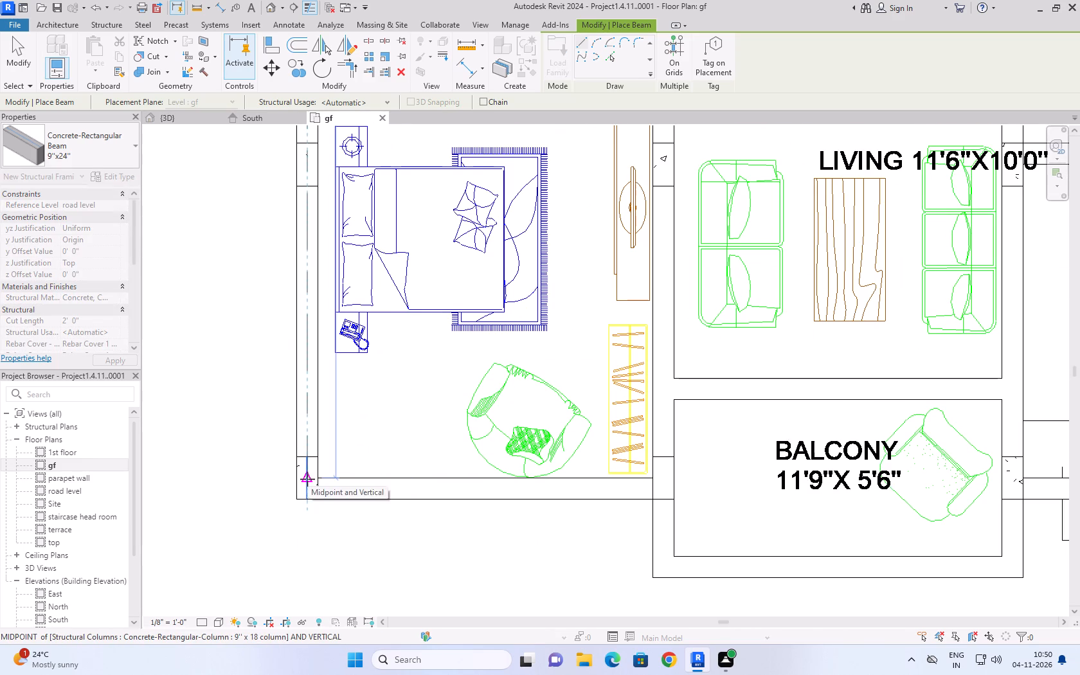
click(307, 479)
click(307, 486)
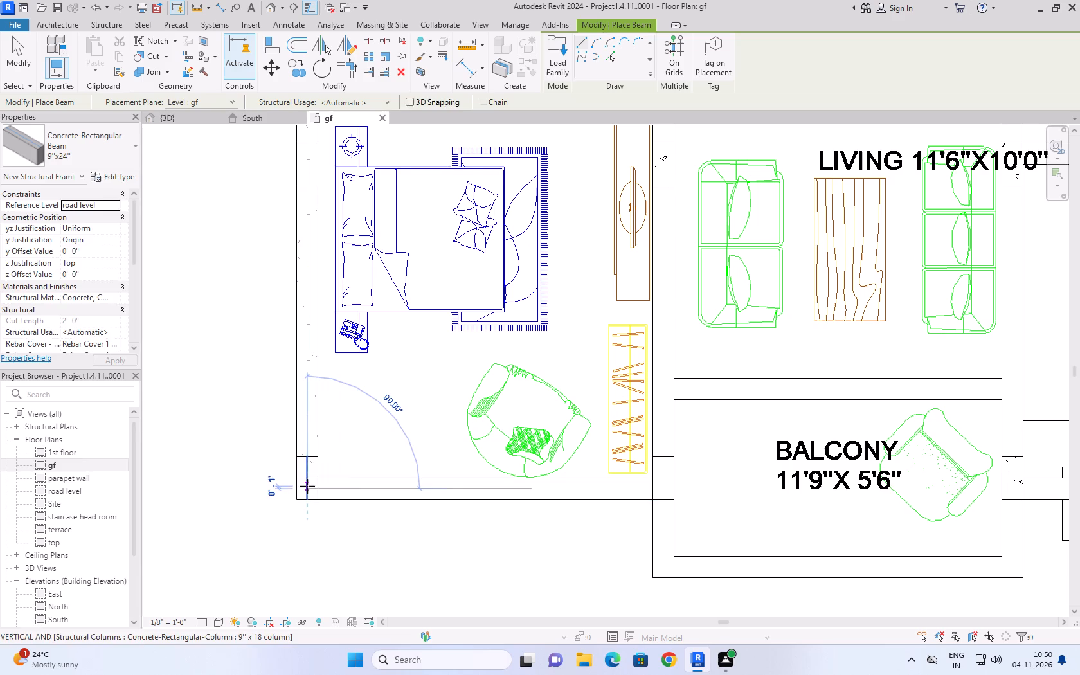
click(663, 484)
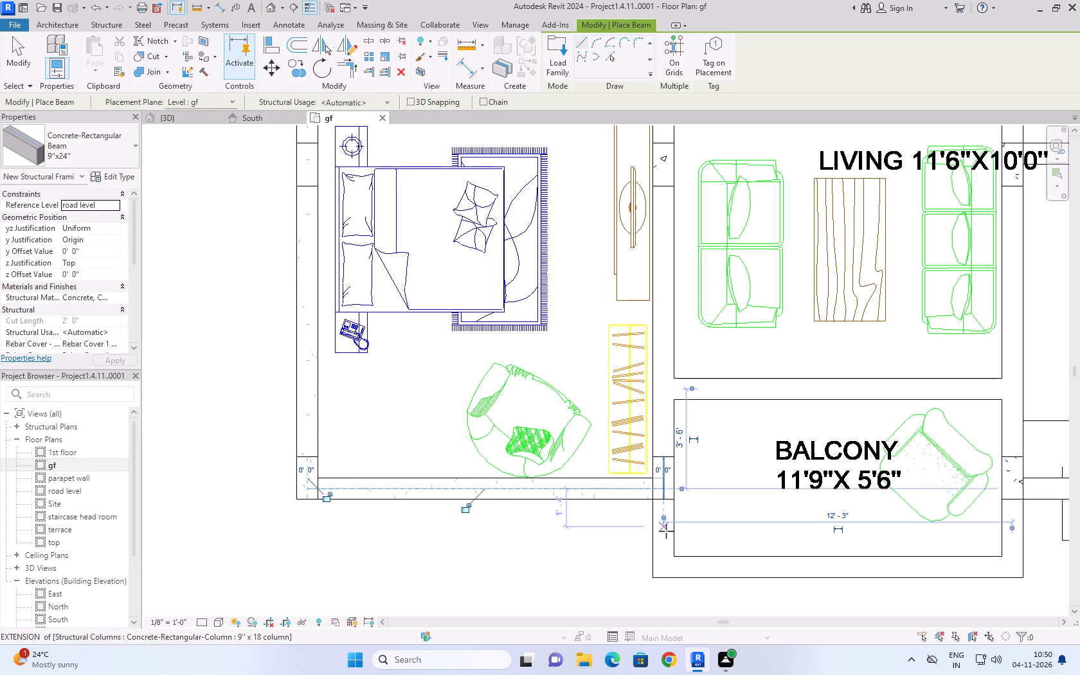
Place a 12'-3" long 9''x24'' beam on the gf plane along the balcony's outer wall, between its two corners.
click(668, 568)
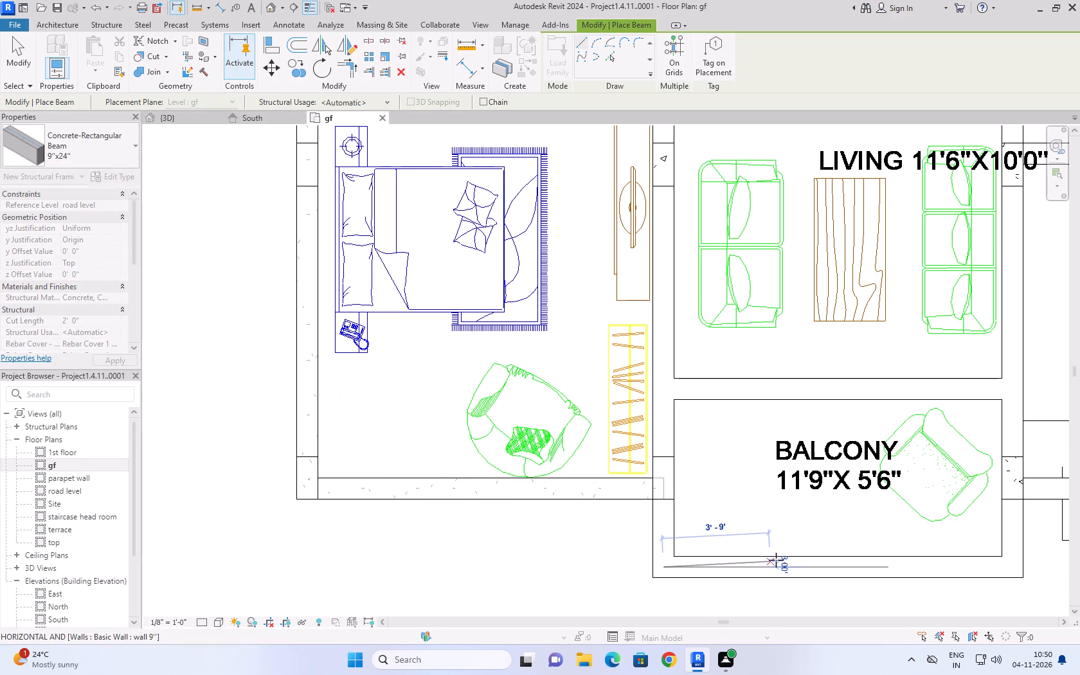
scroll(892, 568, down, 8)
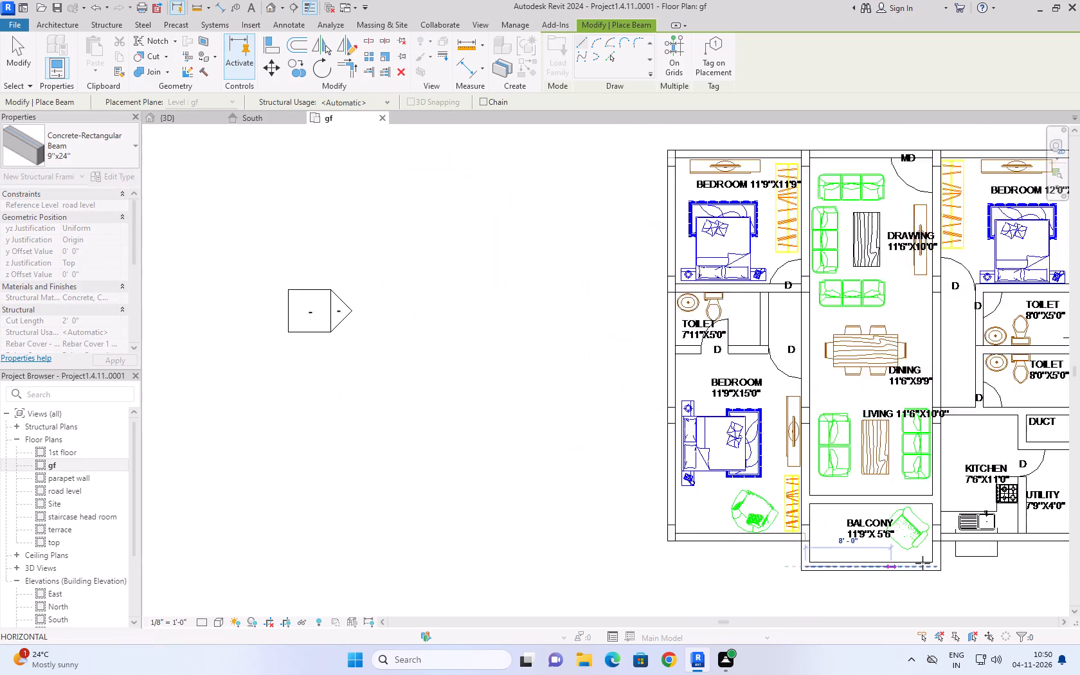
middle_drag(966, 559, 612, 564)
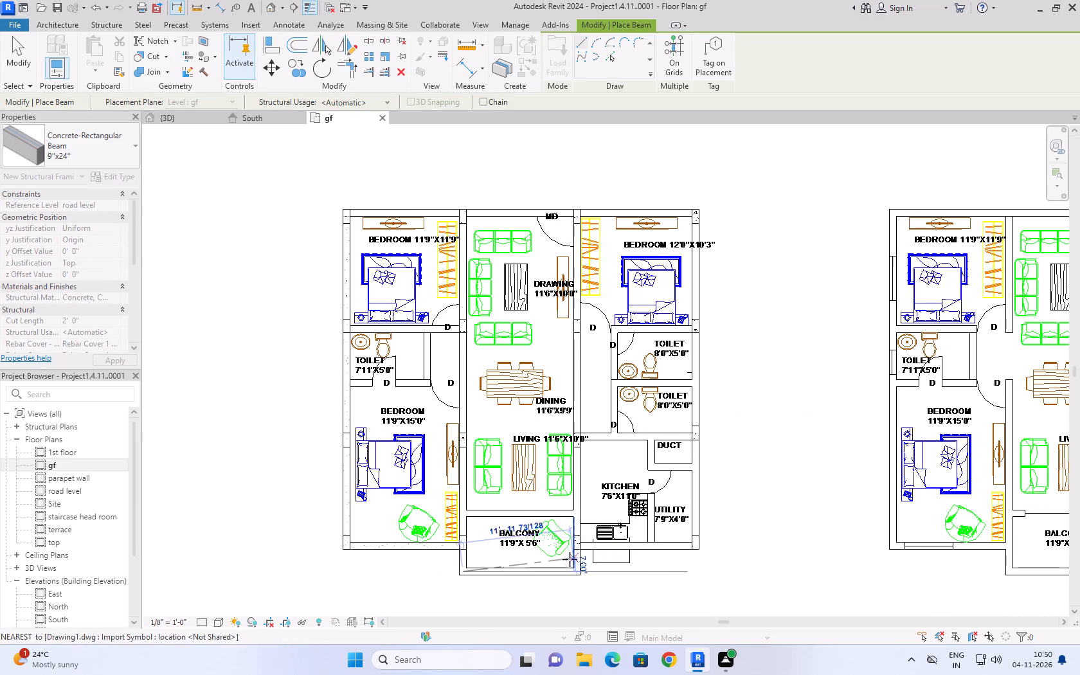
scroll(580, 570, up, 10)
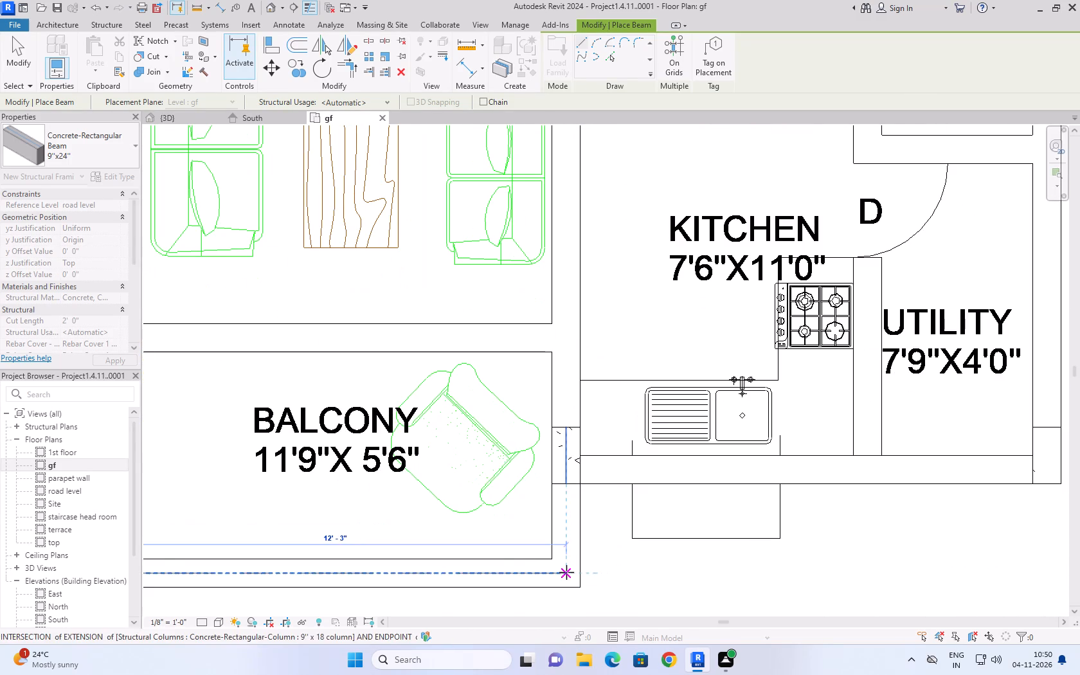
click(566, 572)
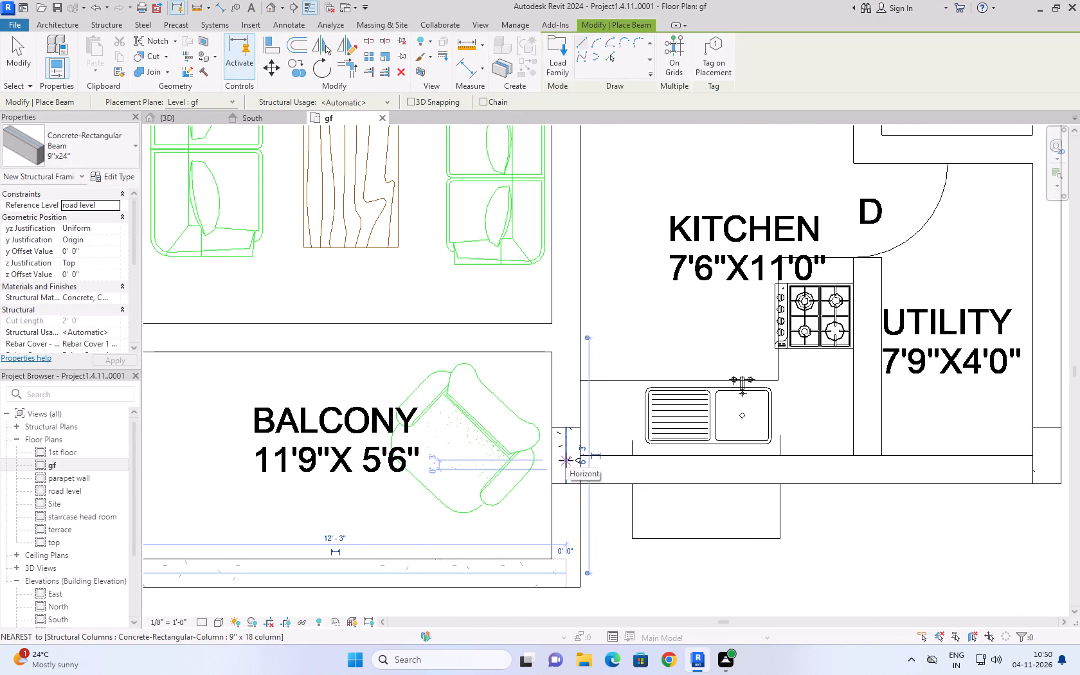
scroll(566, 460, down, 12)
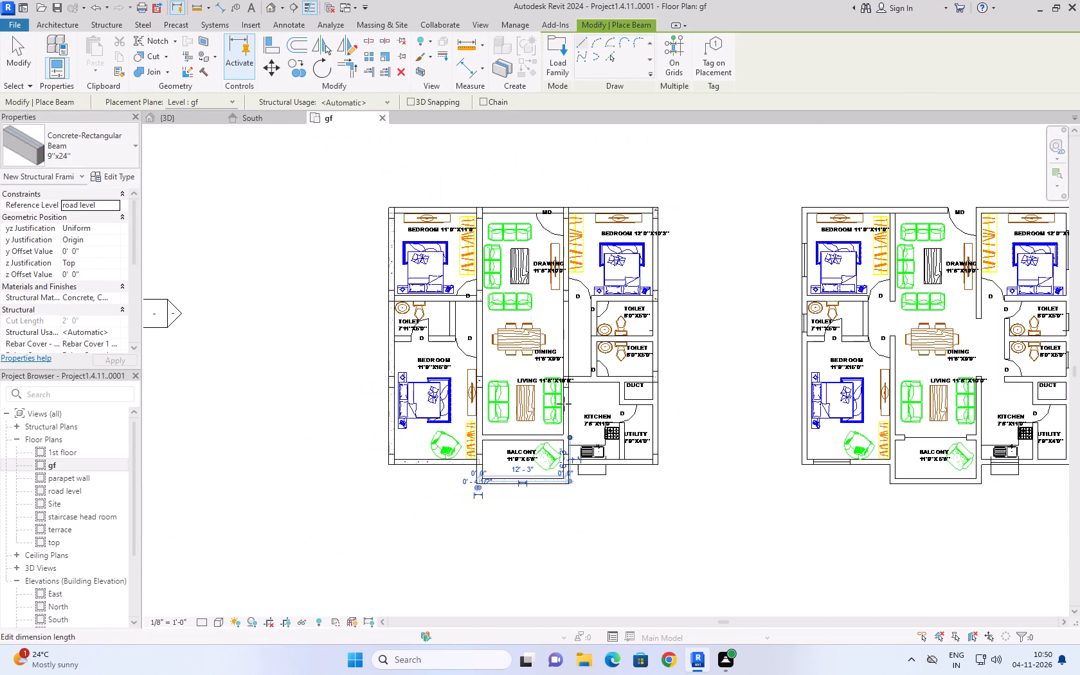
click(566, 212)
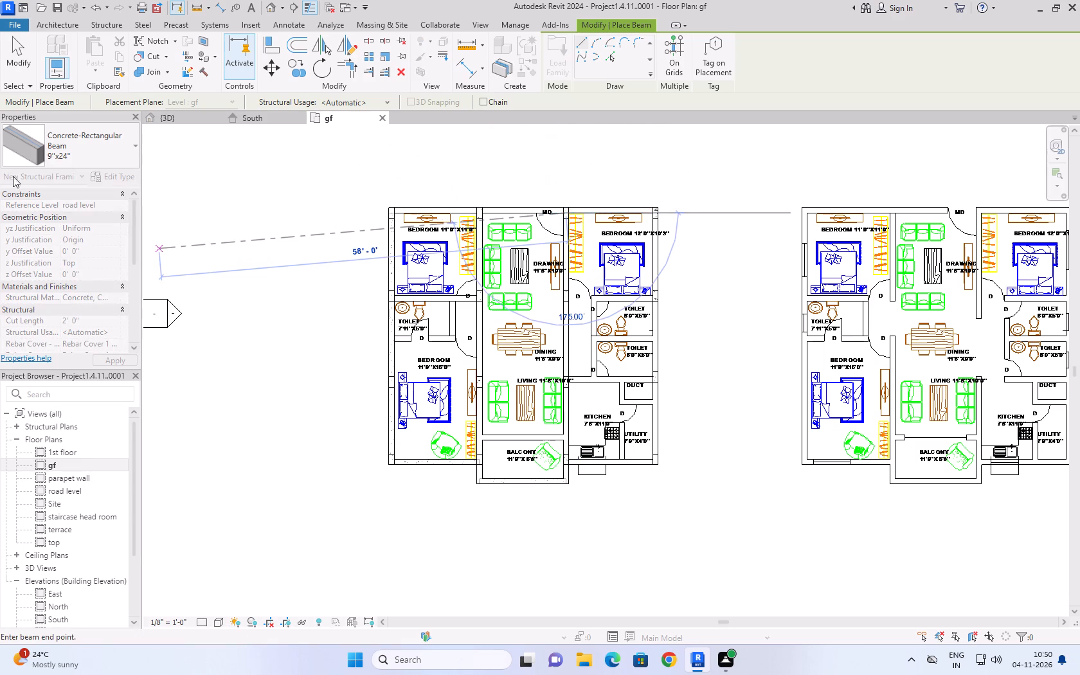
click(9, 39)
Place a 9''x24'' beam about 37'-10" long on the gf plane along the main door's outer wall, between its end corner columns.
text(bm)
scroll(394, 228, up, 4)
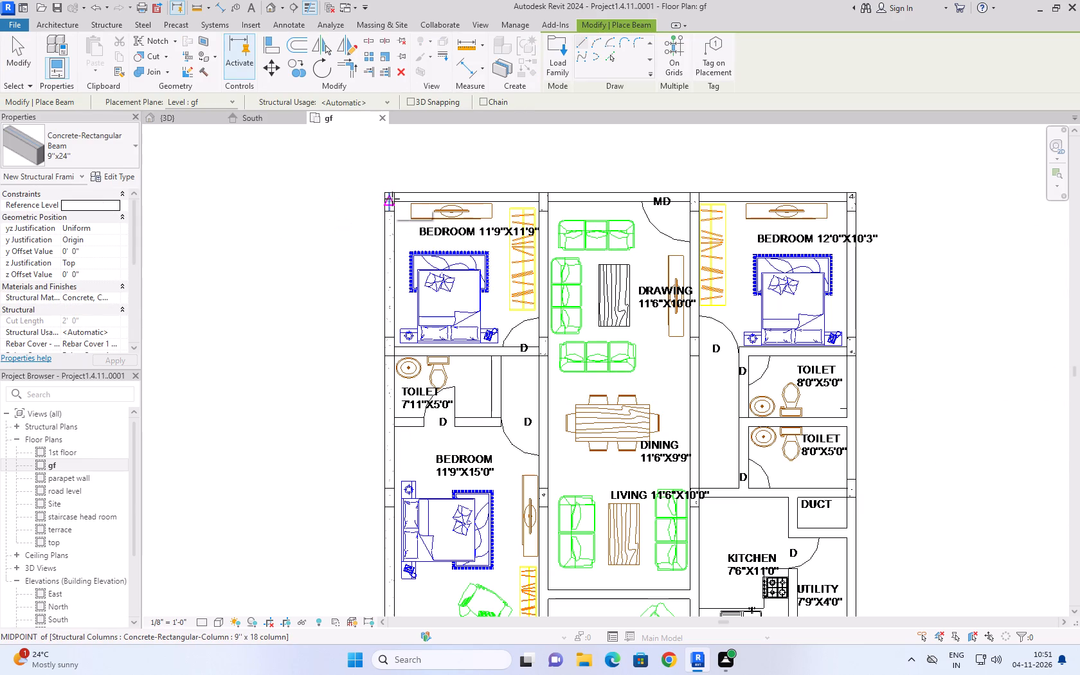
scroll(386, 208, up, 5)
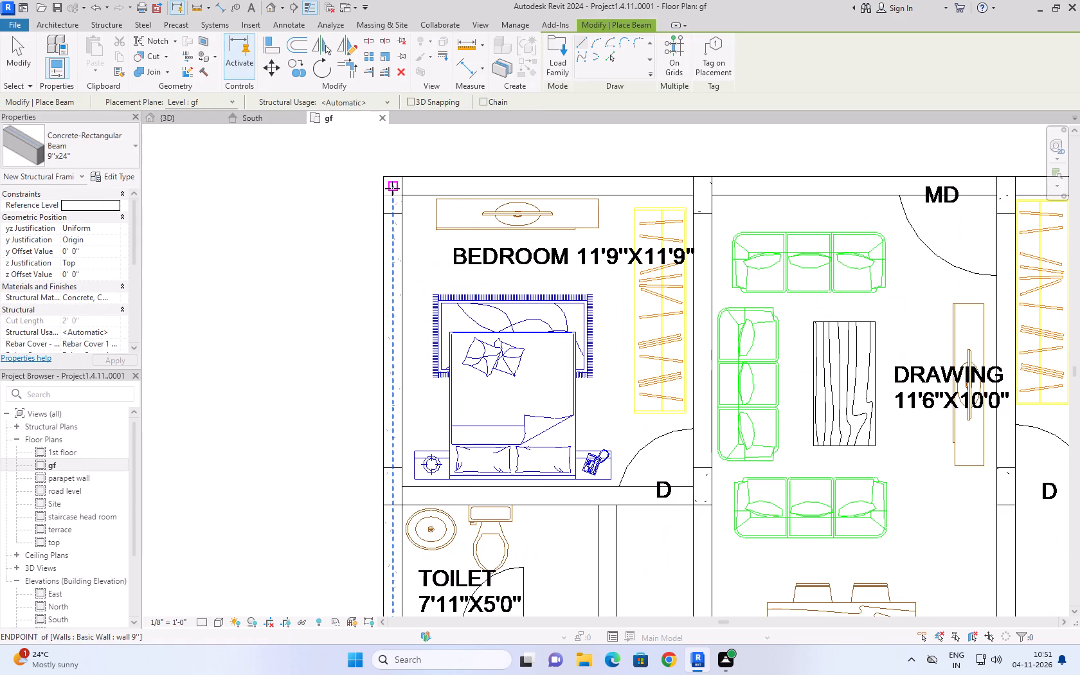
click(392, 188)
scroll(584, 179, down, 10)
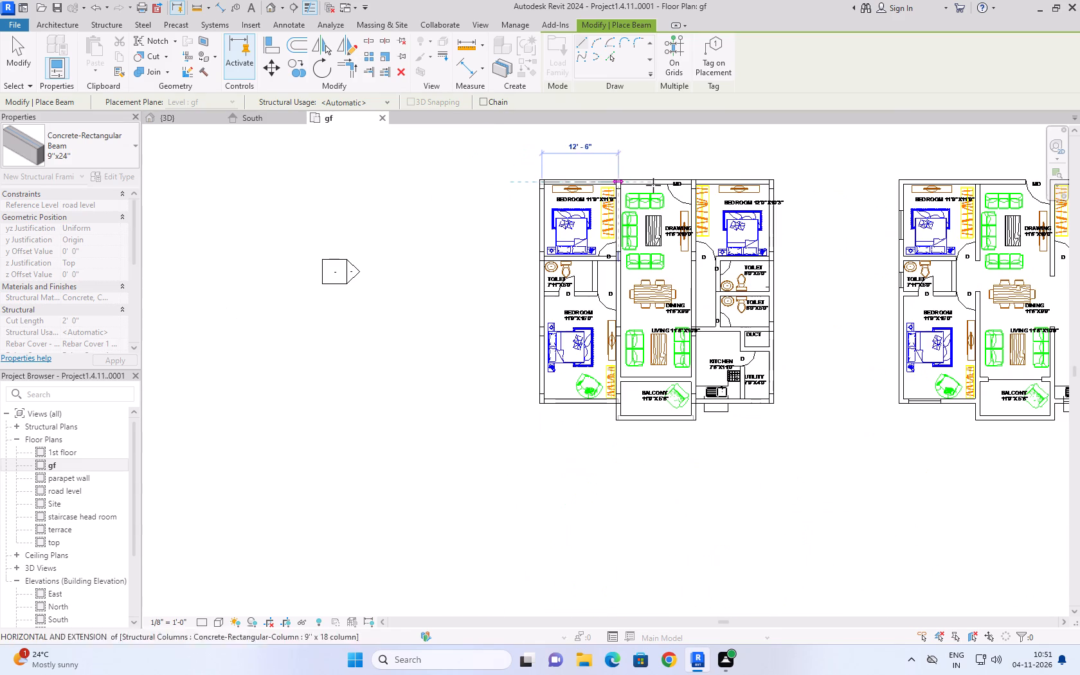
scroll(772, 181, up, 8)
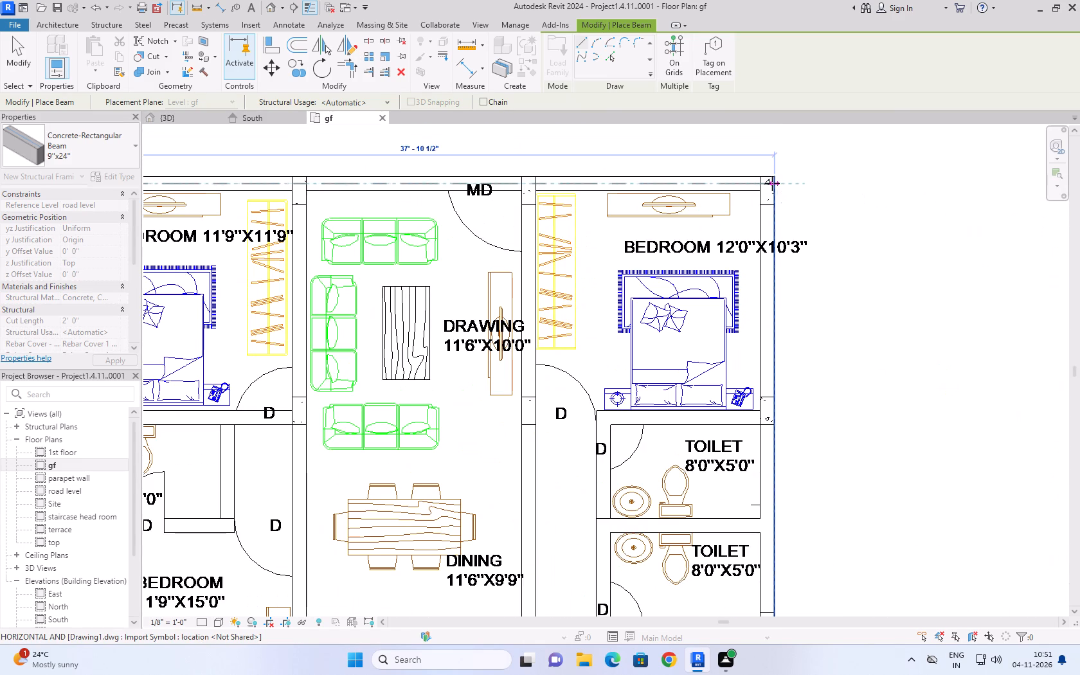
click(768, 183)
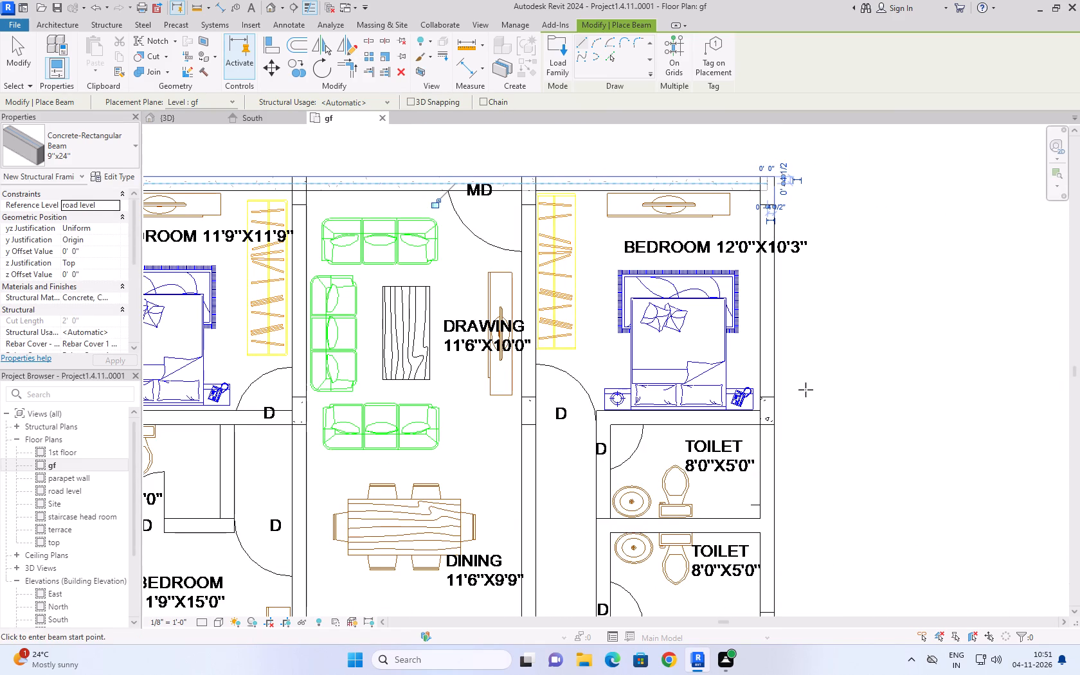
Place a 9''x24'' beam on the gf plane along the wall between the 11'9" wide bedrooms and the drawing, dining and living area.
click(300, 183)
scroll(310, 277, down, 11)
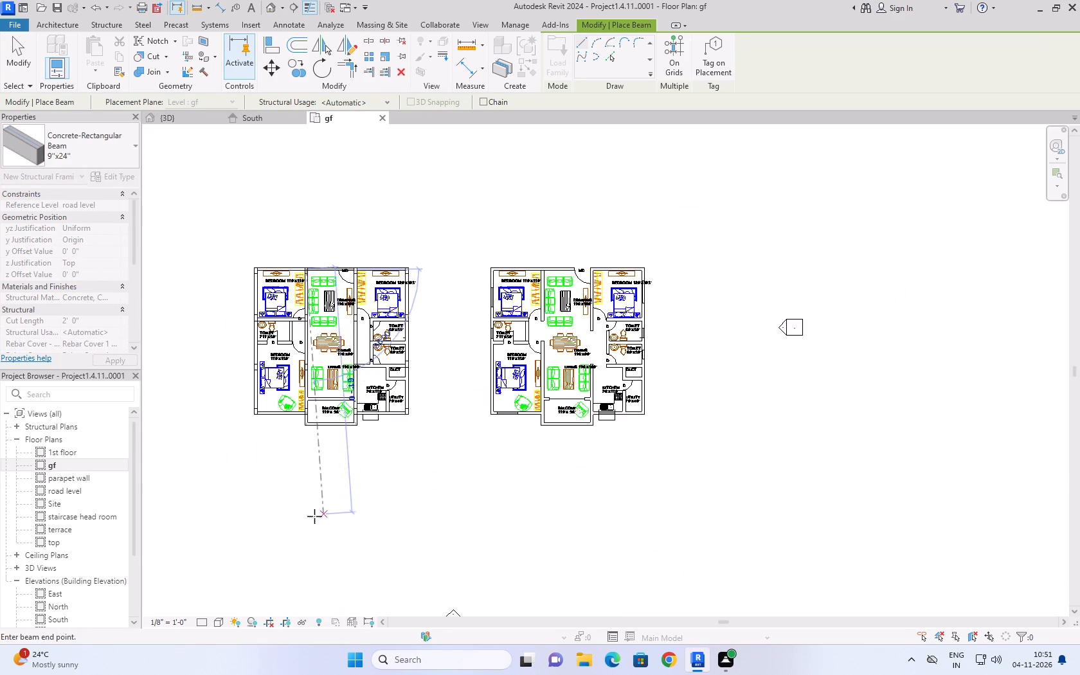
scroll(309, 499, up, 9)
scroll(309, 498, down, 5)
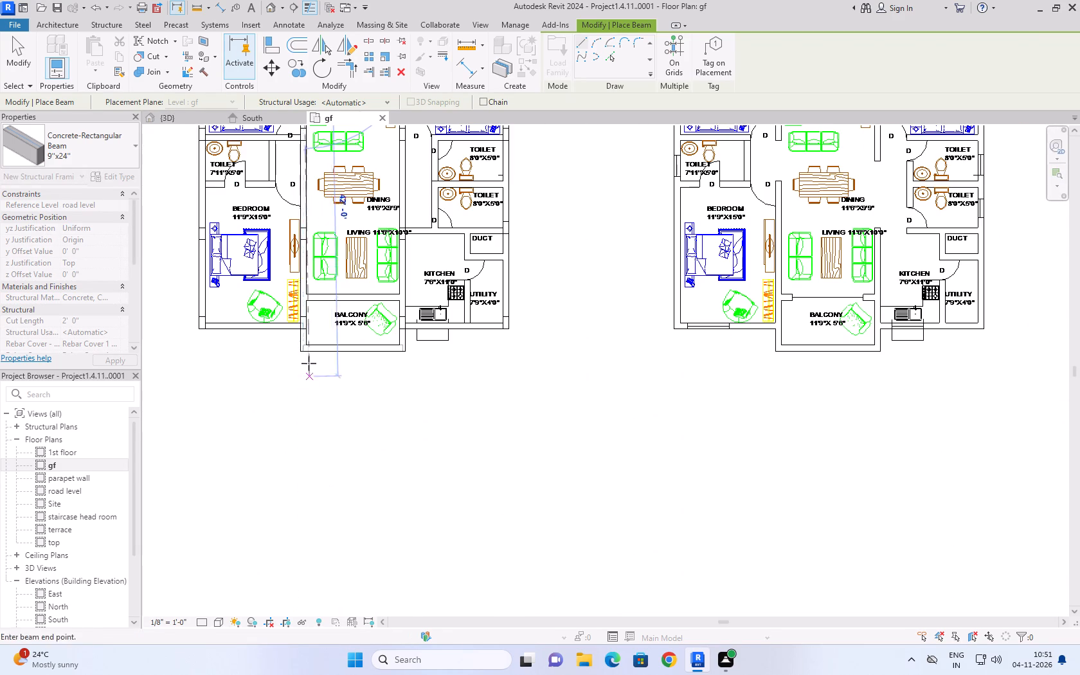
click(300, 319)
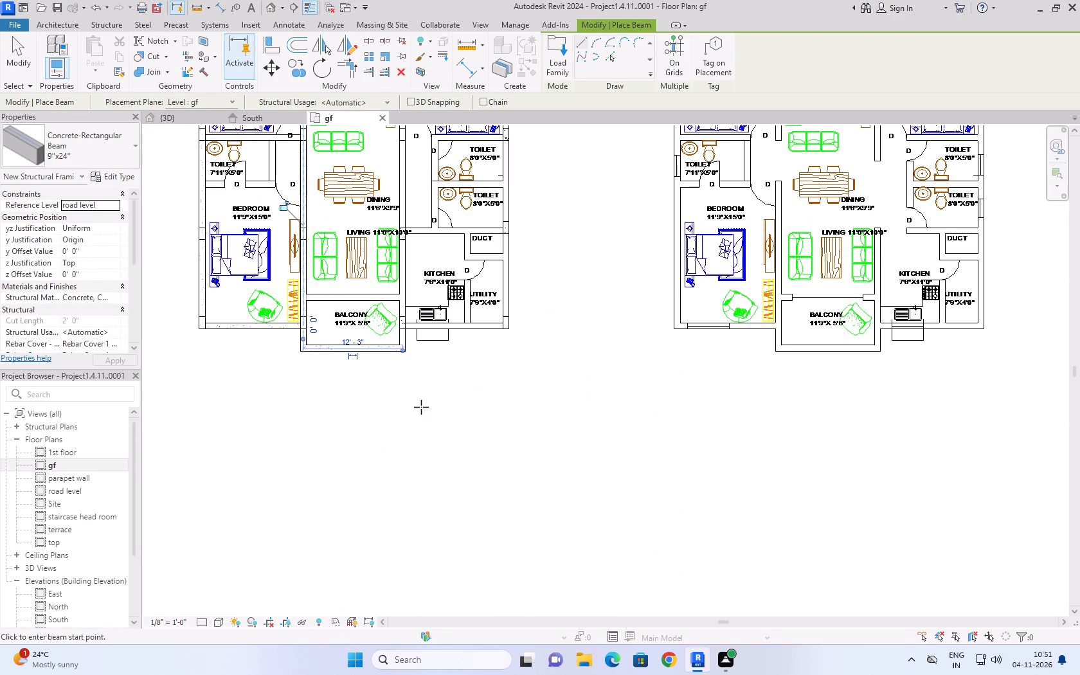
Examine the gf-level beams under the walls in the South elevation and from below in the 3D view, and return to the gf plan.
scroll(420, 402, down, 4)
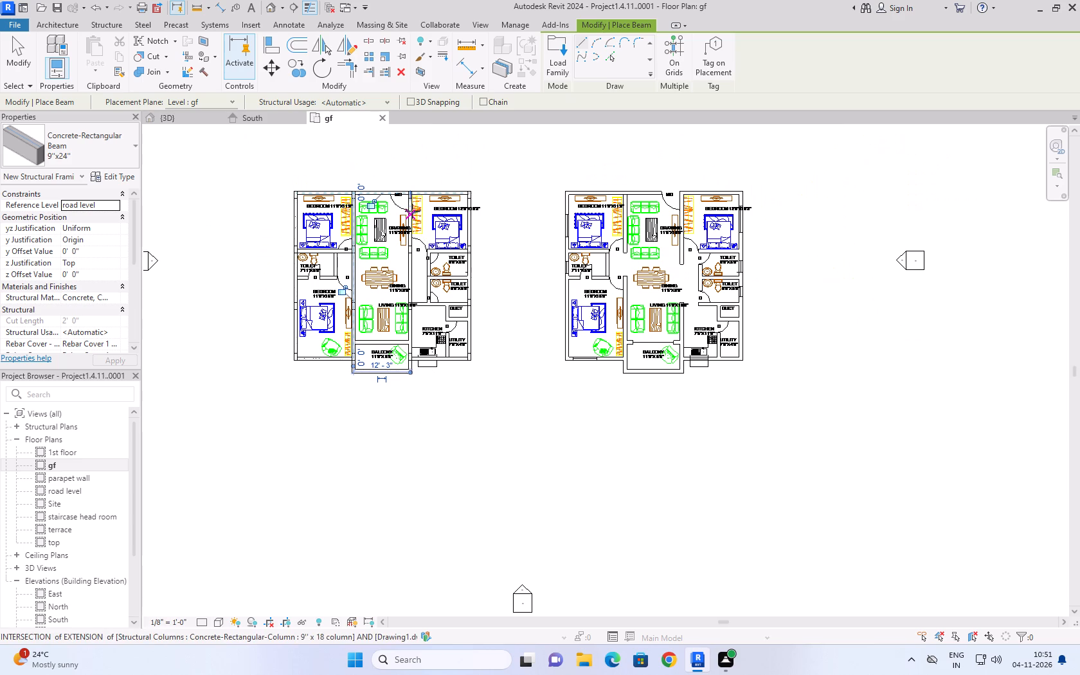
click(186, 118)
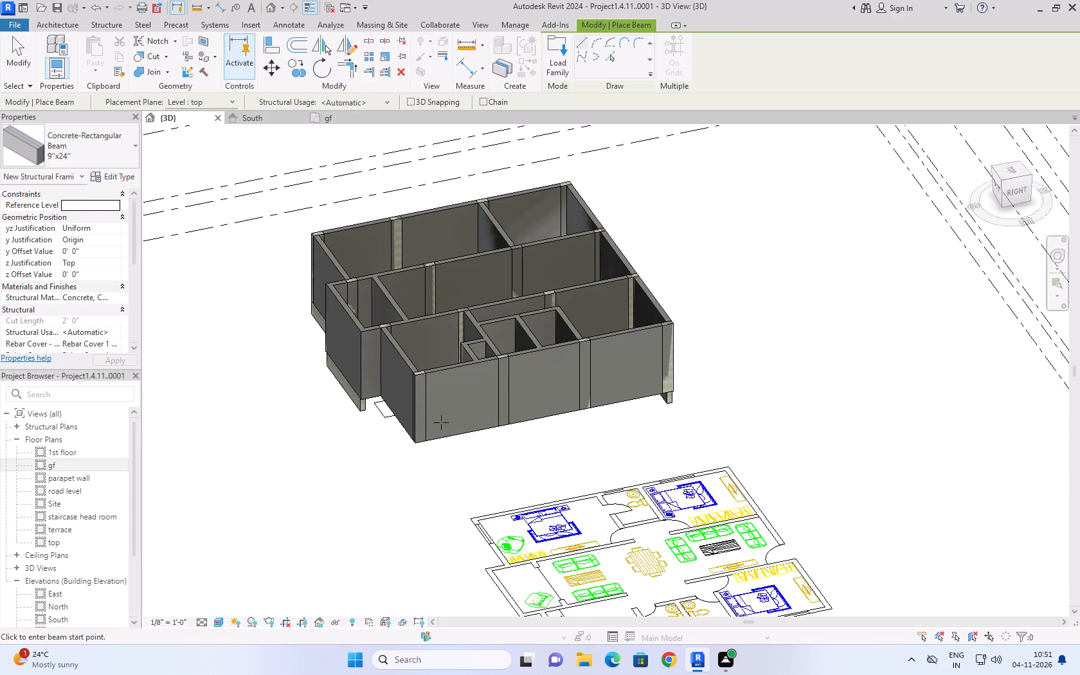
scroll(442, 423, up, 4)
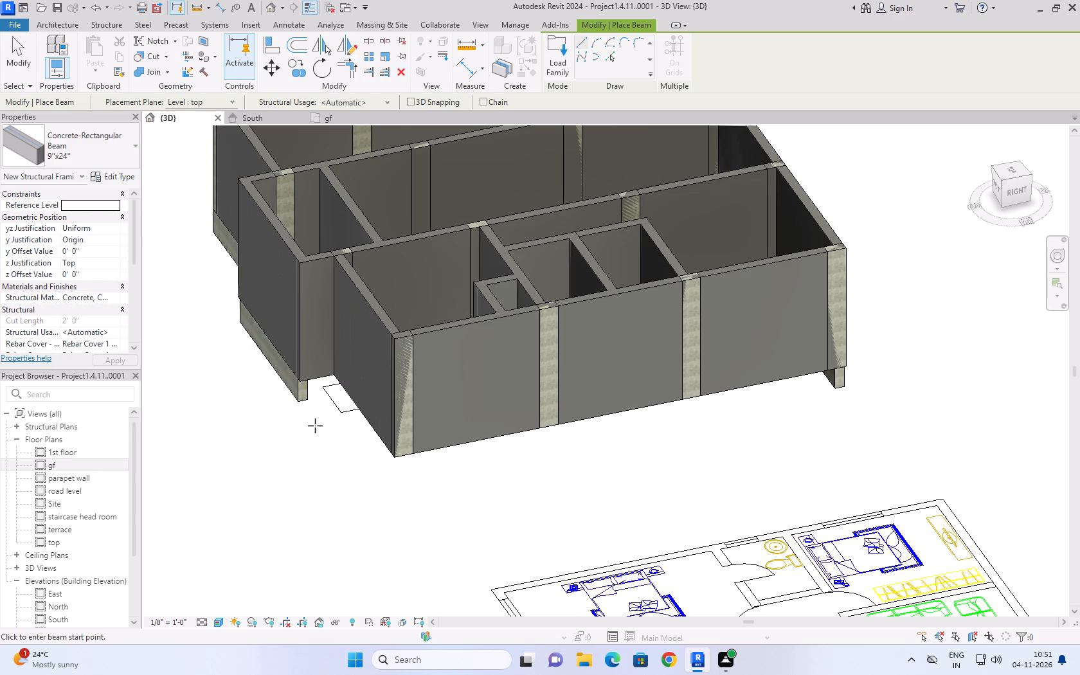
click(267, 119)
click(568, 399)
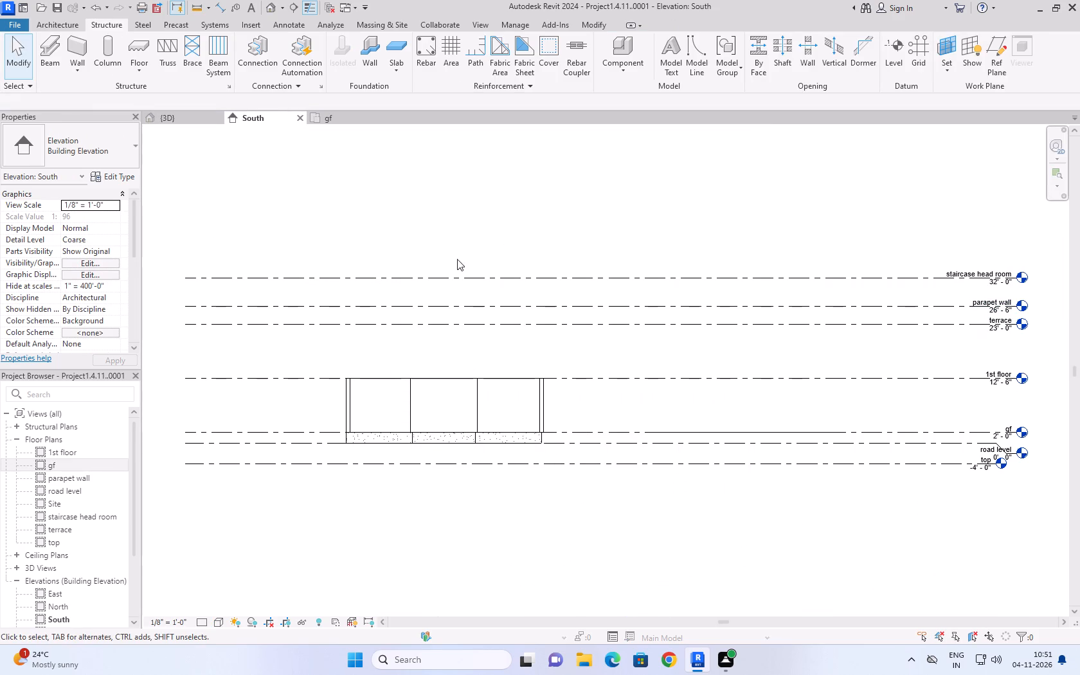
click(163, 117)
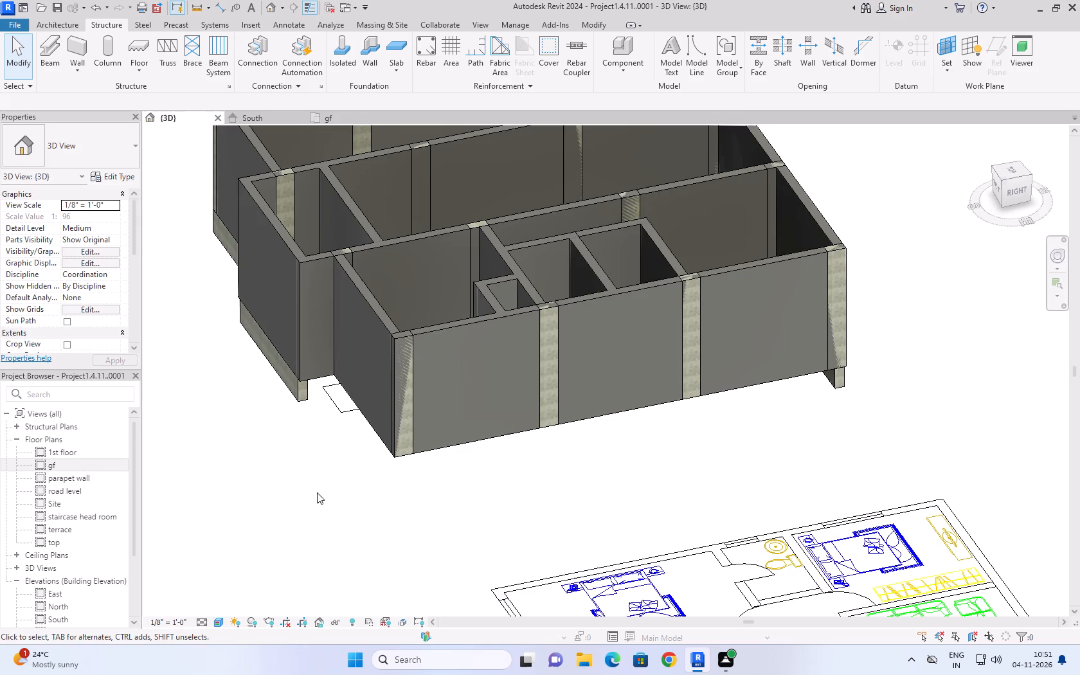
shift+middle_drag(317, 492, 516, 202)
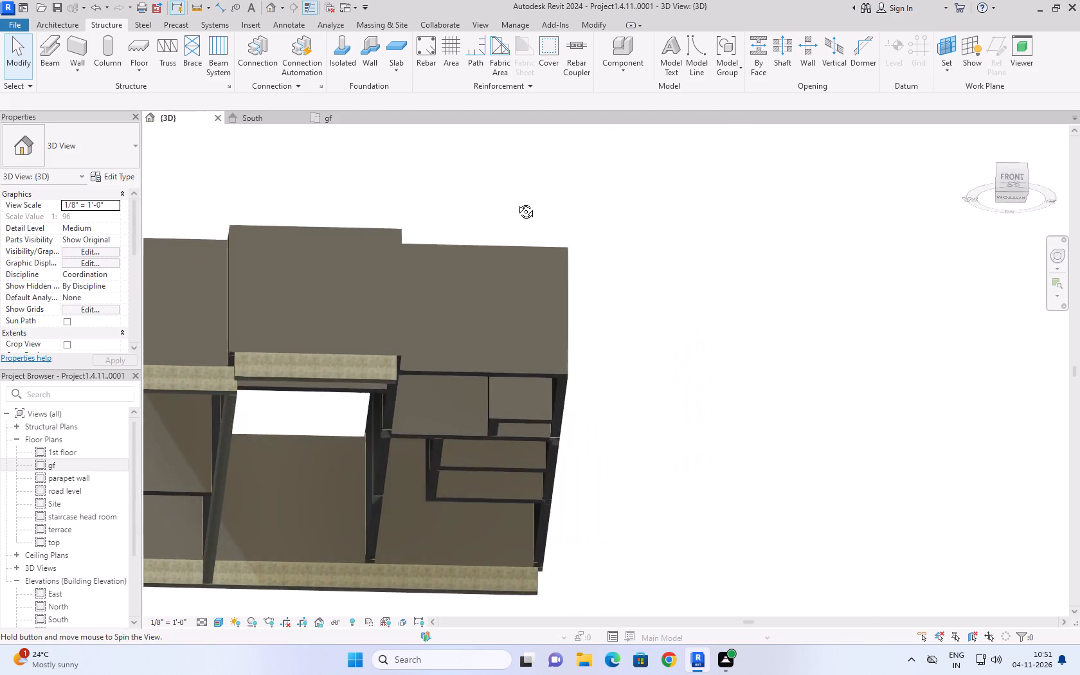
shift+middle_drag(516, 202, 687, 204)
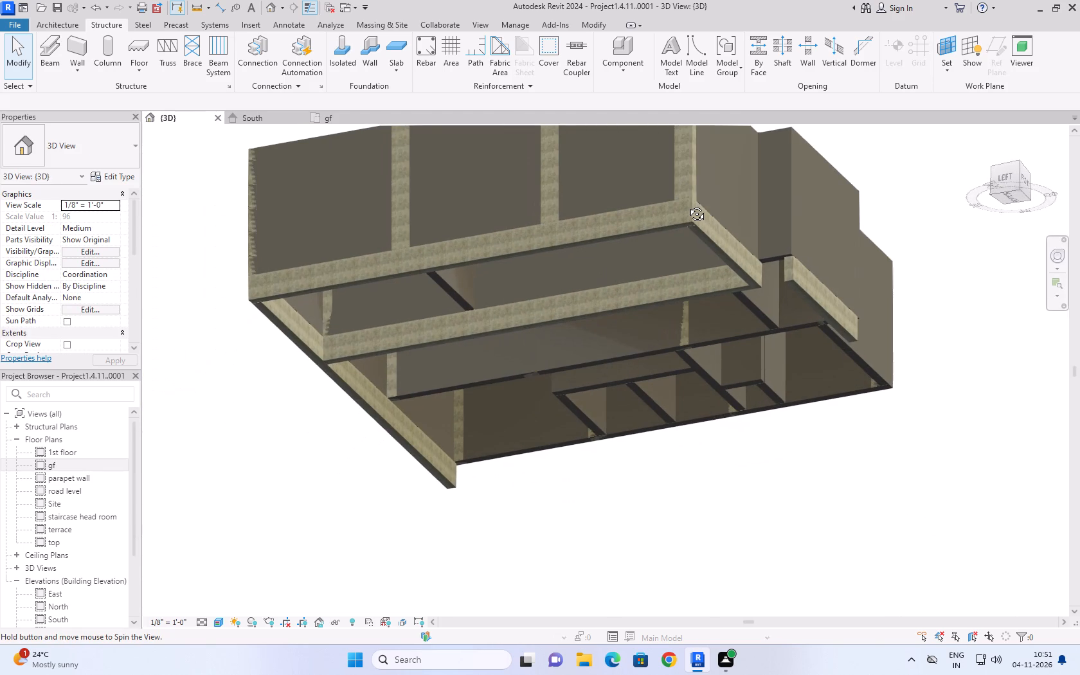
shift+middle_drag(687, 204, 493, 263)
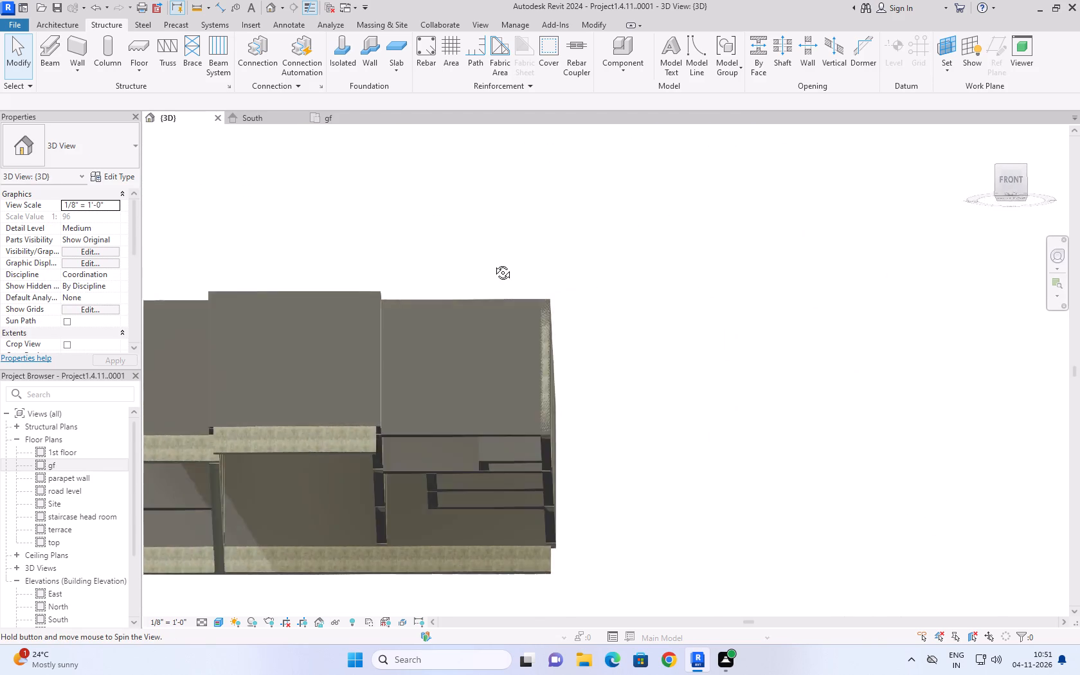
shift+middle_drag(493, 263, 534, 544)
click(328, 112)
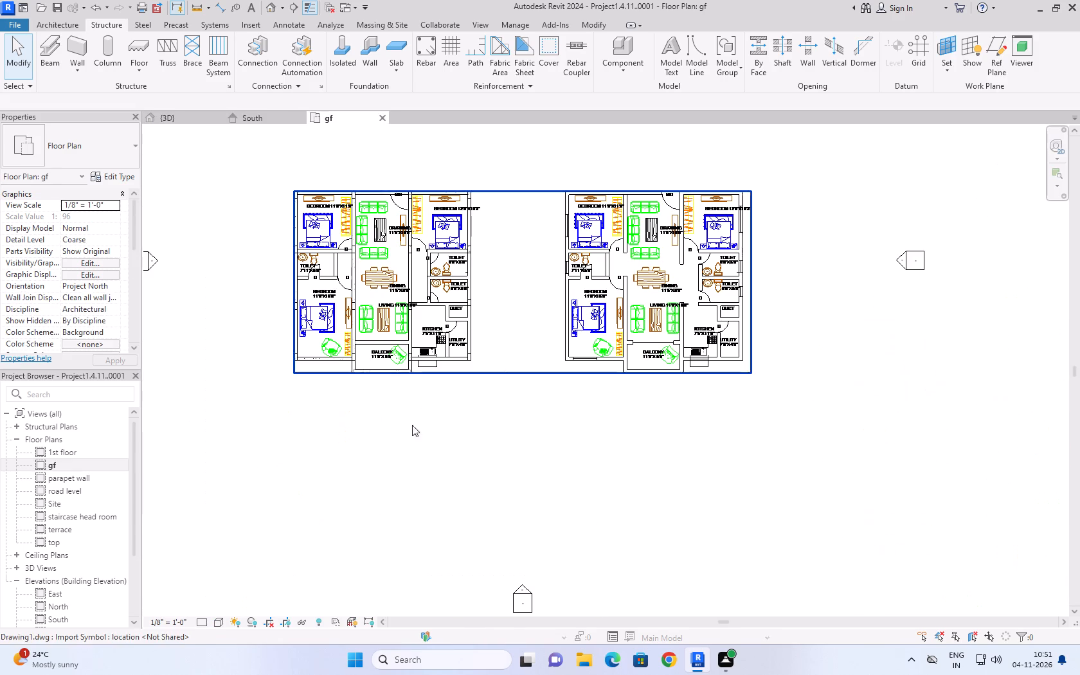
Place a 9''x24'' beam on the gf plane from the balcony's kitchen-side outer corner along the living-side wall to the main door's outer wall.
scroll(397, 372, up, 8)
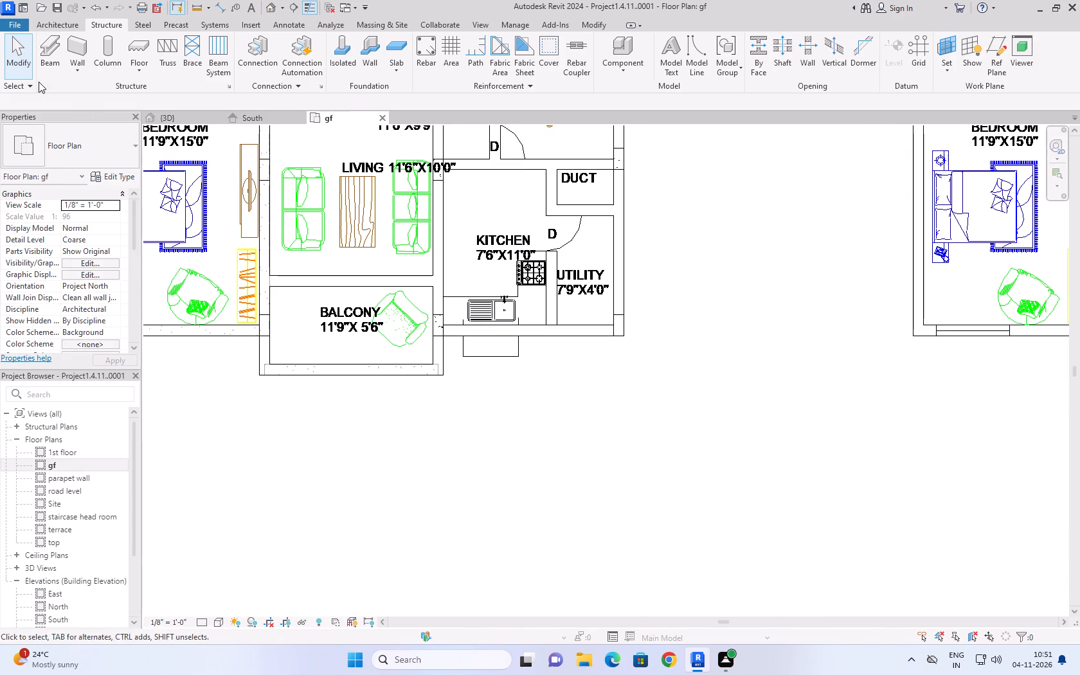
click(41, 50)
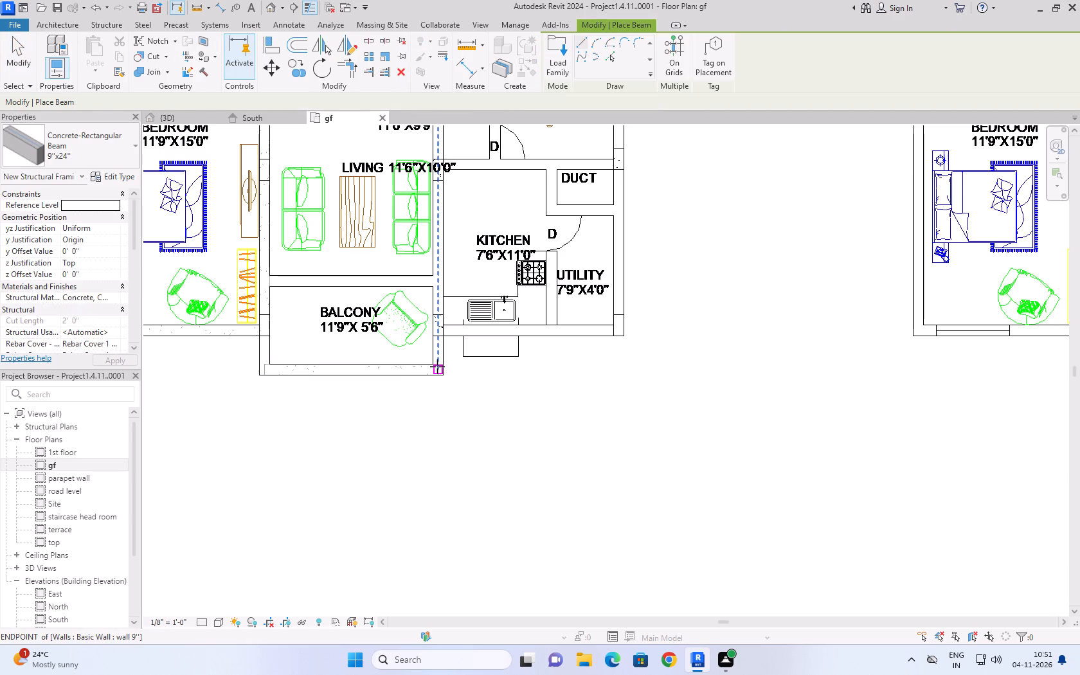
click(437, 366)
scroll(437, 366, down, 5)
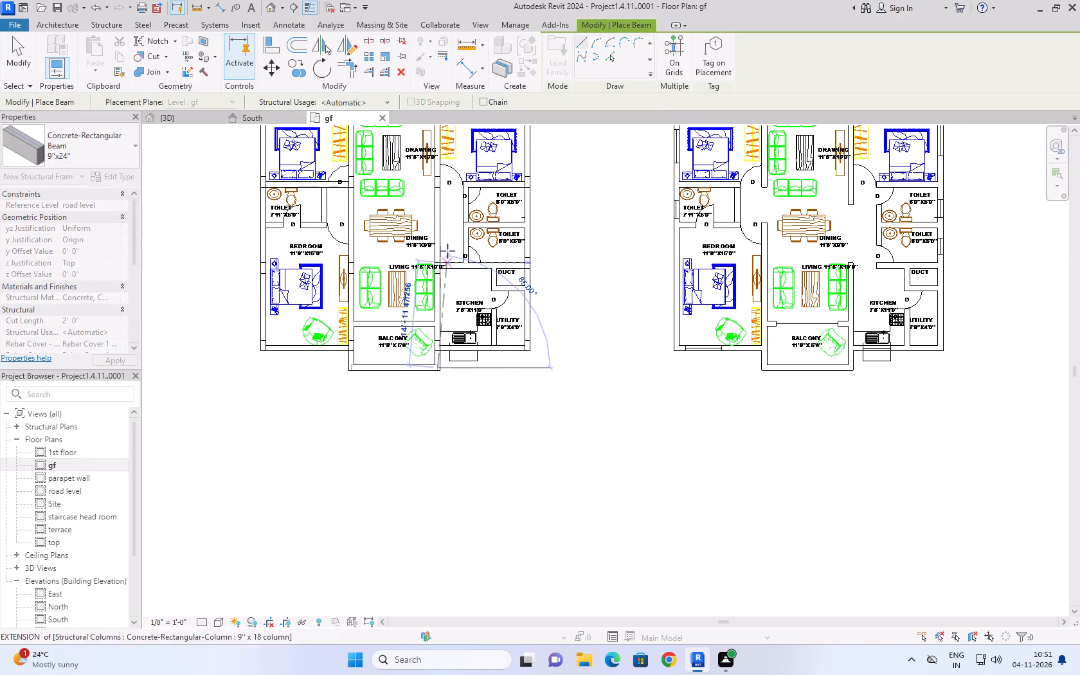
scroll(446, 230, down, 5)
scroll(437, 172, up, 9)
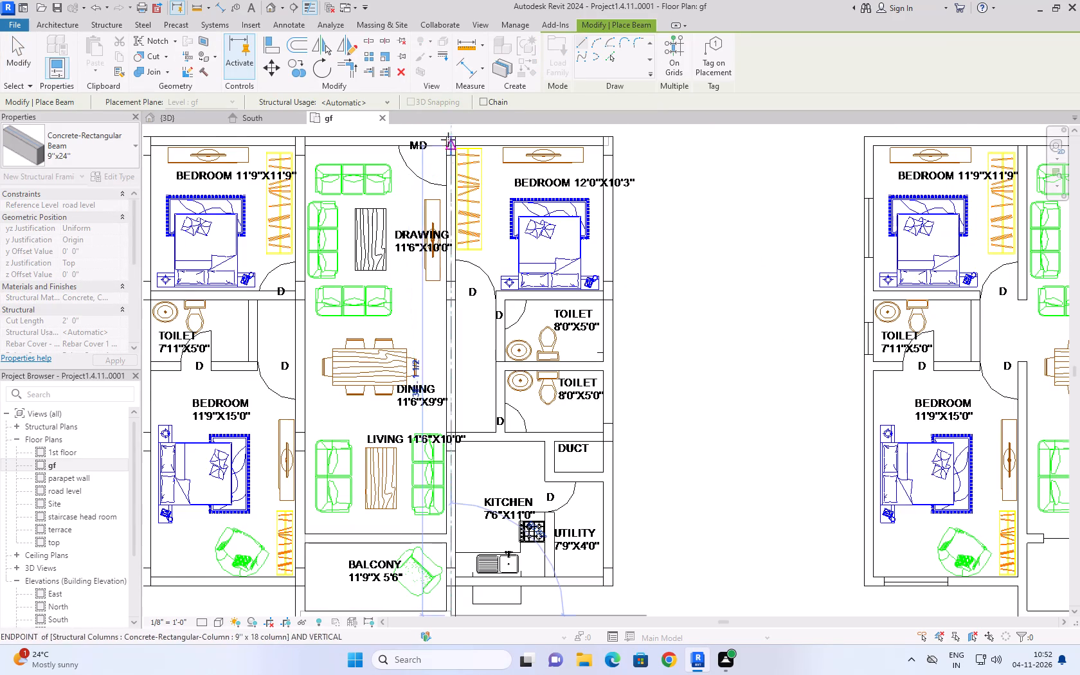
click(448, 139)
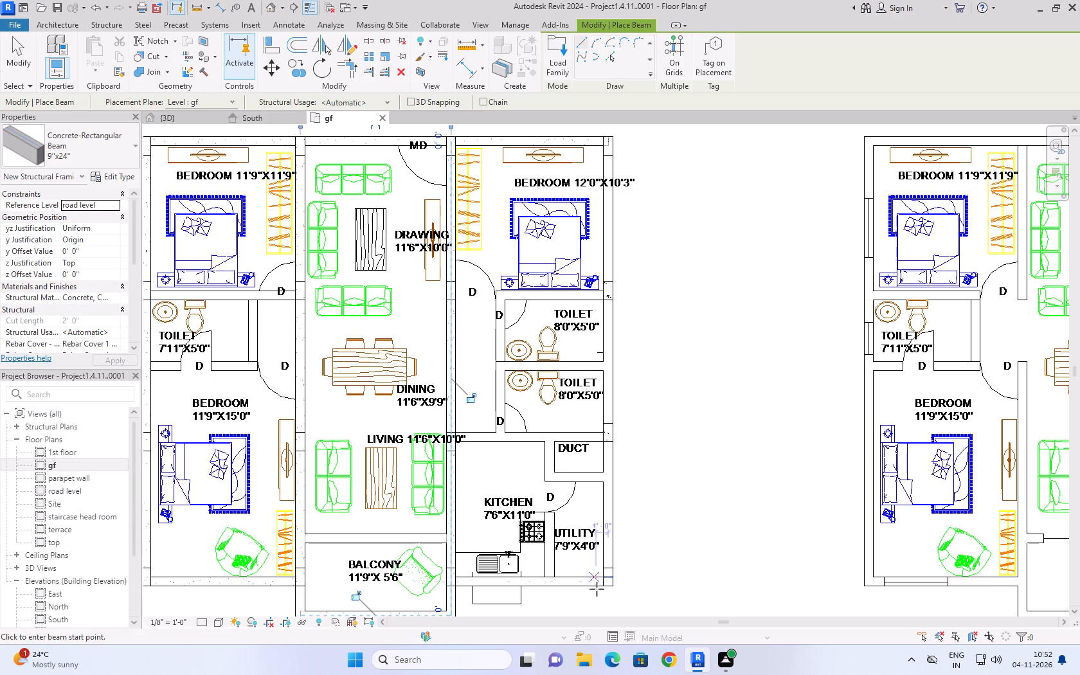
Place a 9''x24'' beam on the gf plane along the outer wall of the kitchen and utility, using Pick Lines on that wall.
click(449, 580)
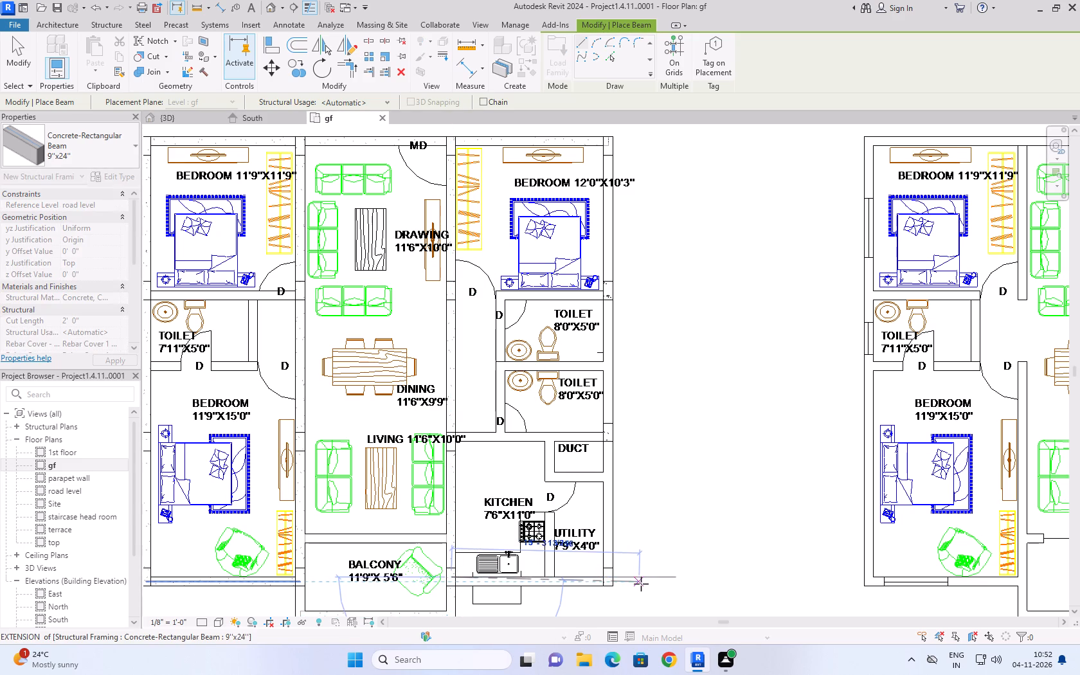
key(Escape)
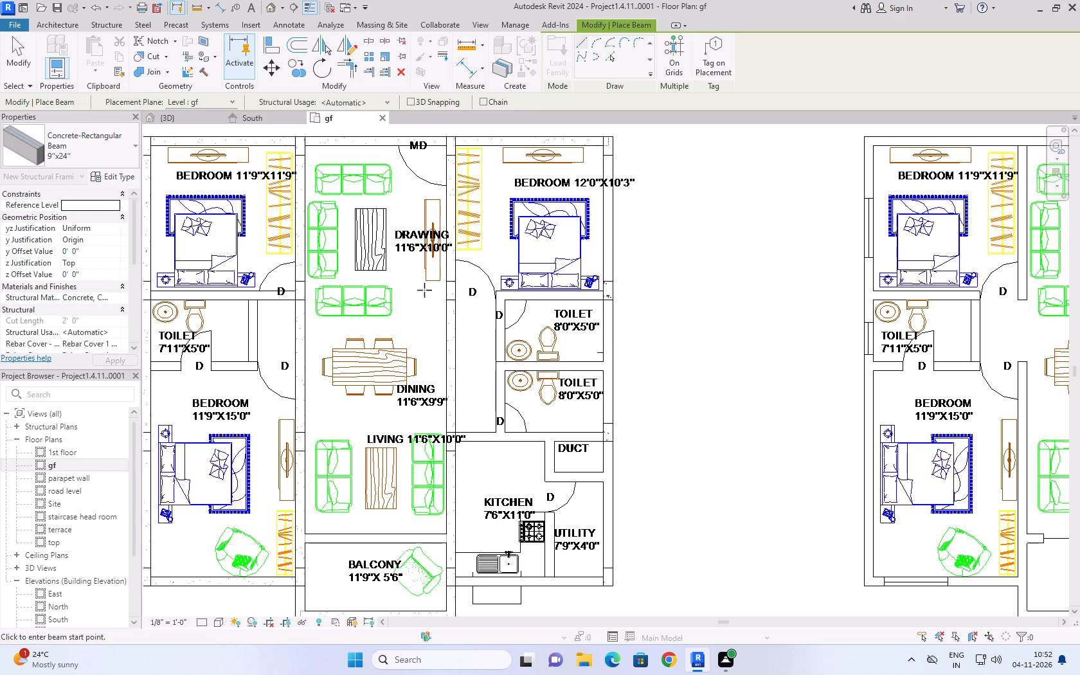
text(bm)
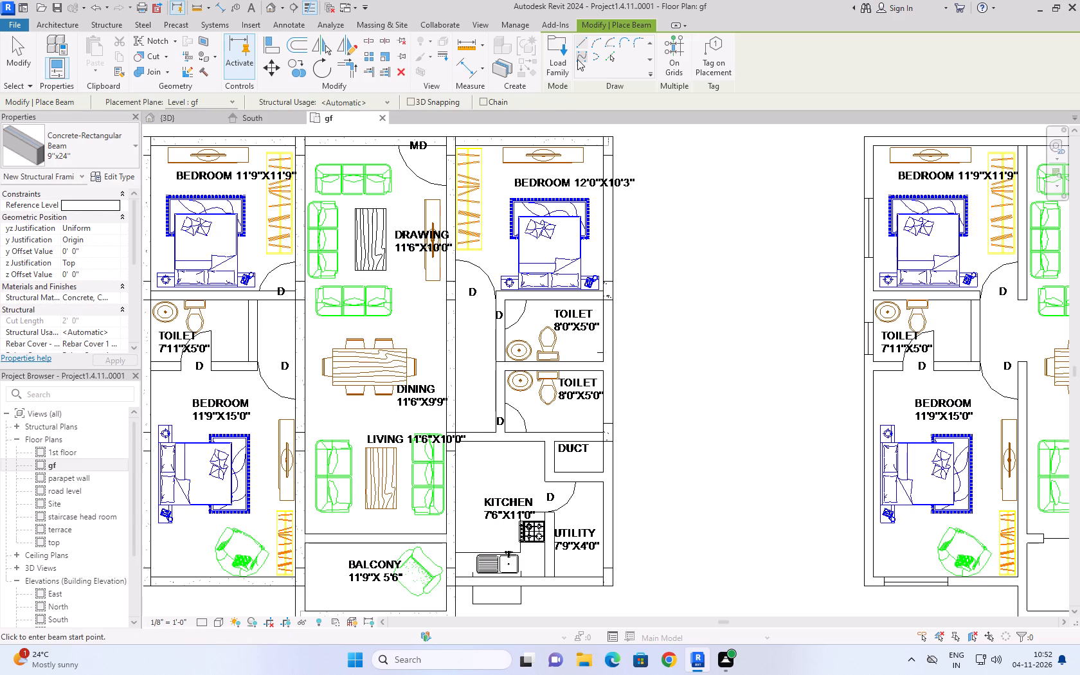
click(604, 56)
scroll(507, 622, up, 3)
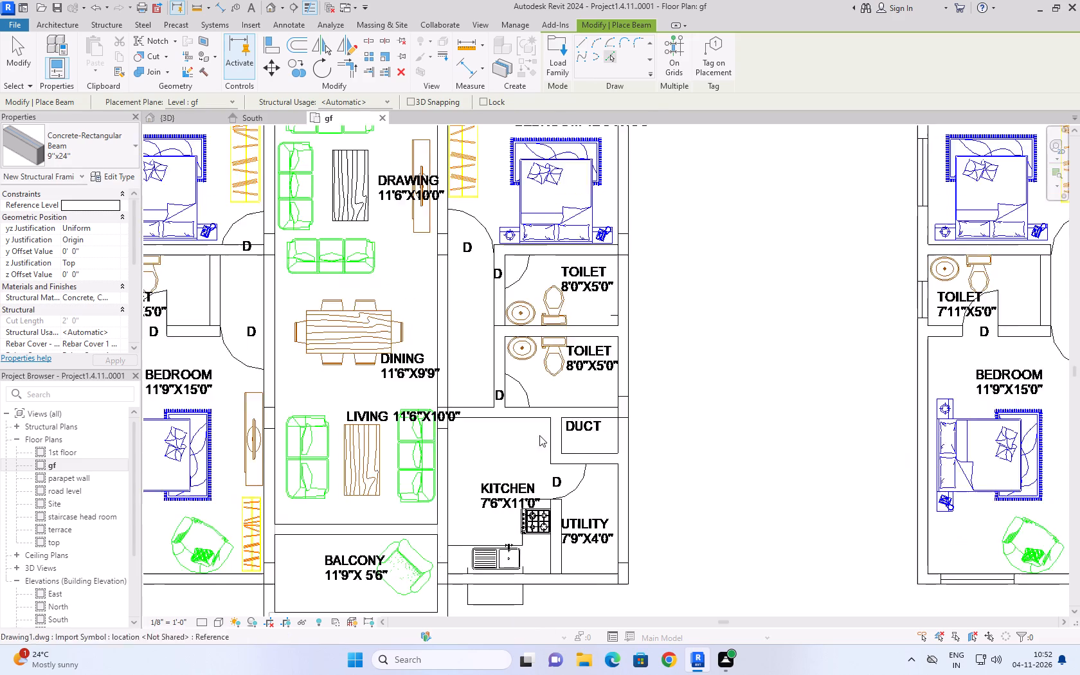
scroll(545, 414, down, 5)
scroll(543, 567, up, 5)
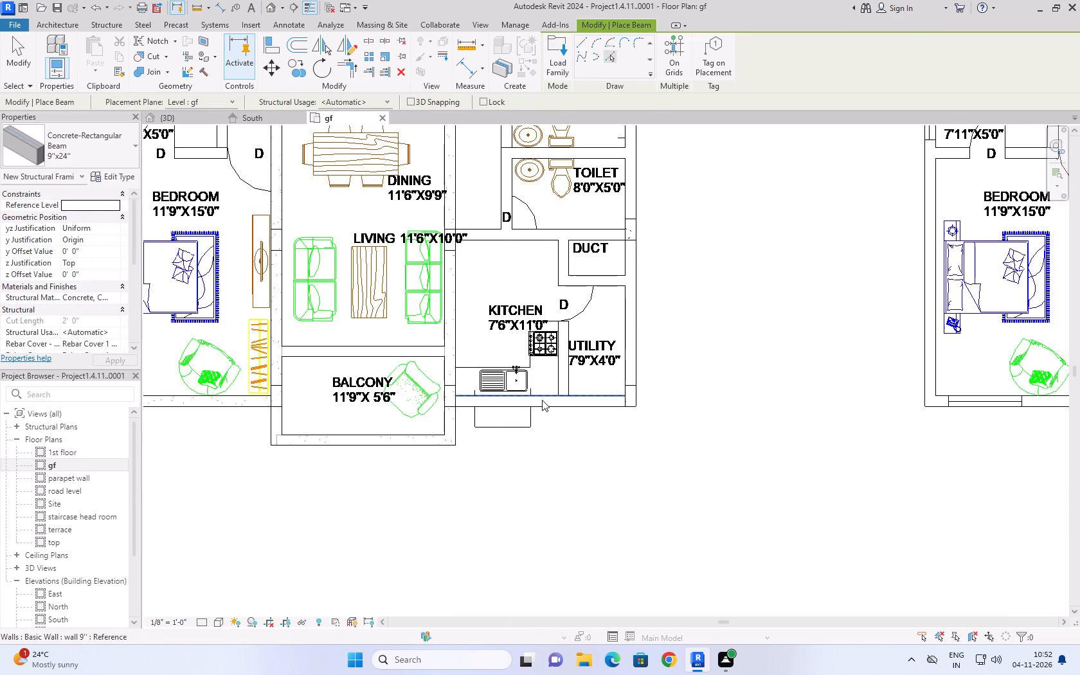
click(545, 401)
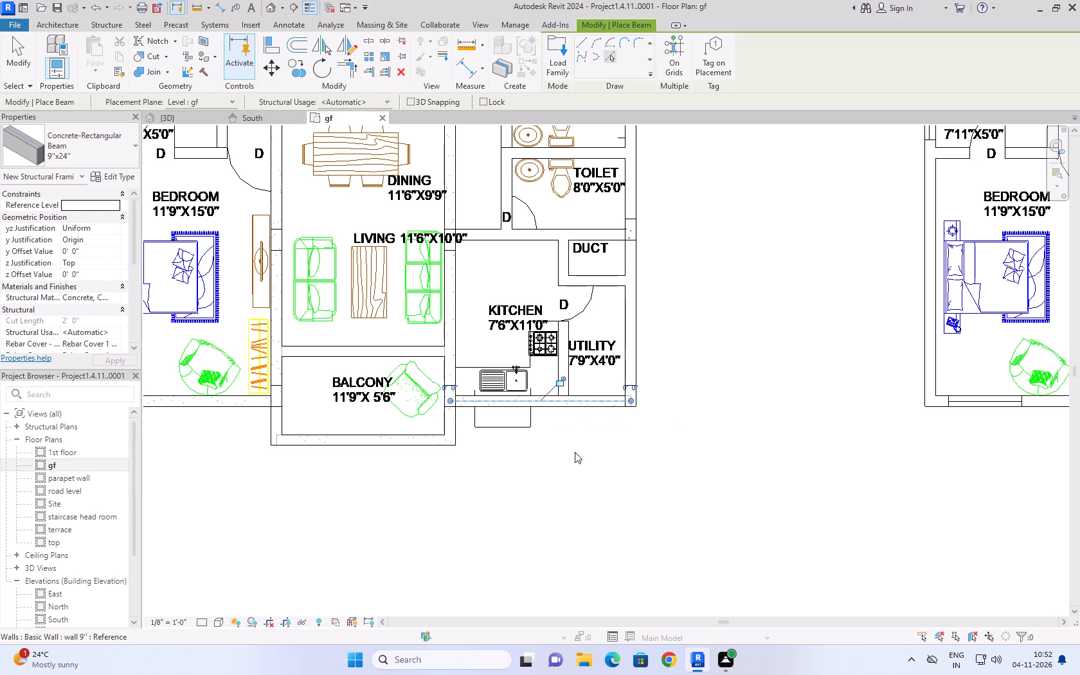
Pick the outer side wall beside the utility and toilets and the wall between kitchen and toilet to place 9''x24'' gf-plane beams along them.
click(631, 325)
scroll(645, 373, down, 7)
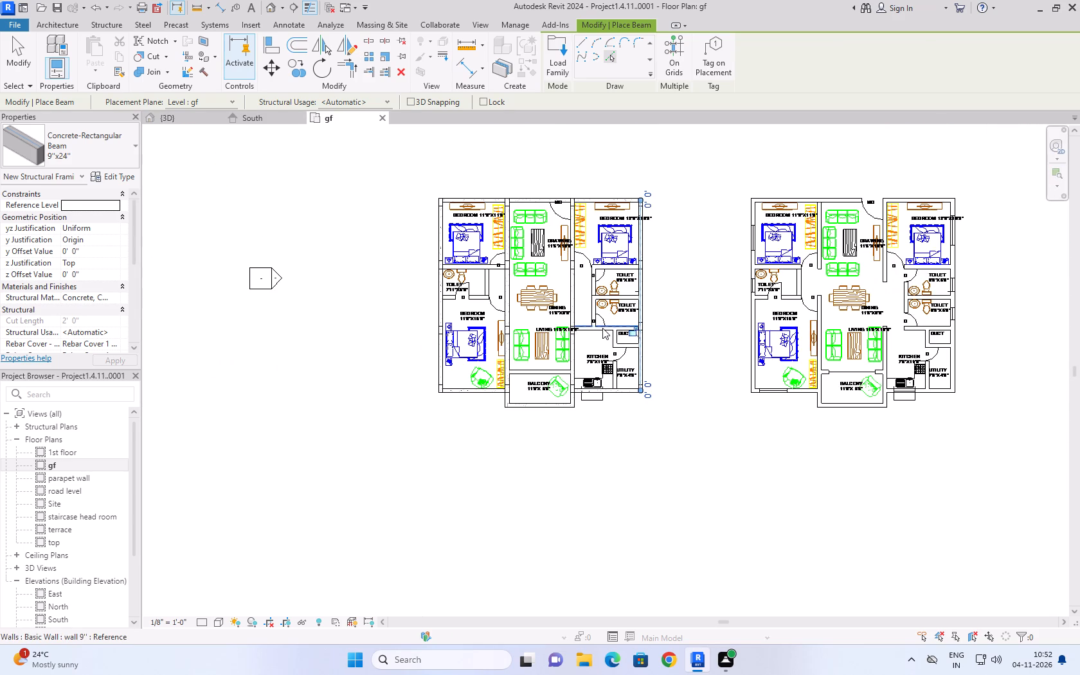
scroll(602, 328, up, 7)
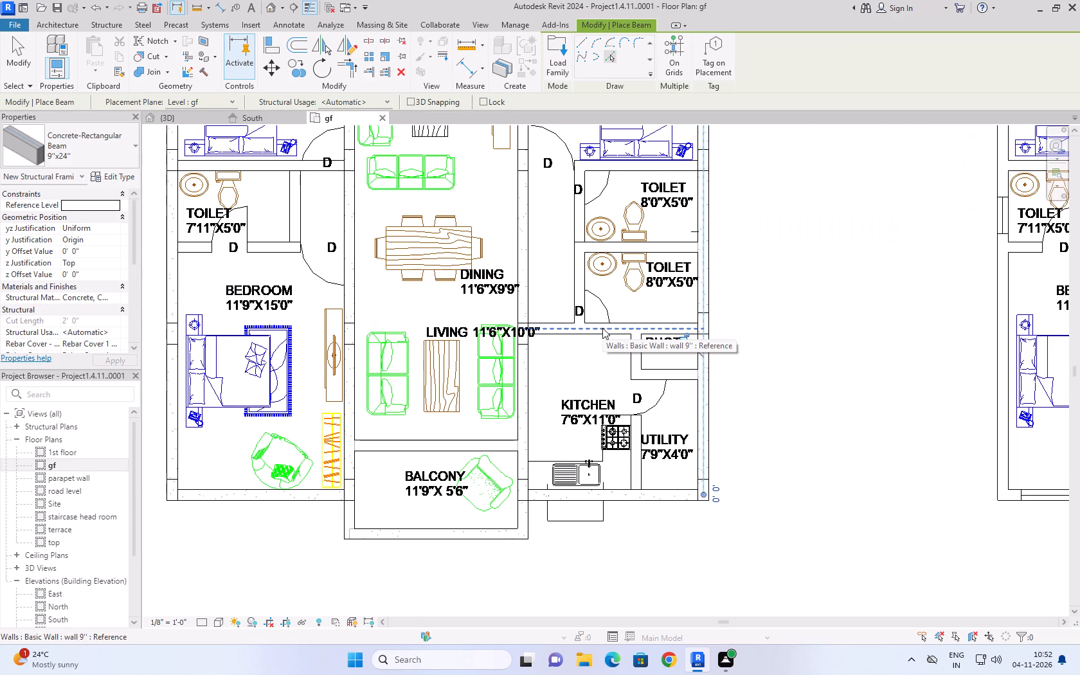
click(602, 328)
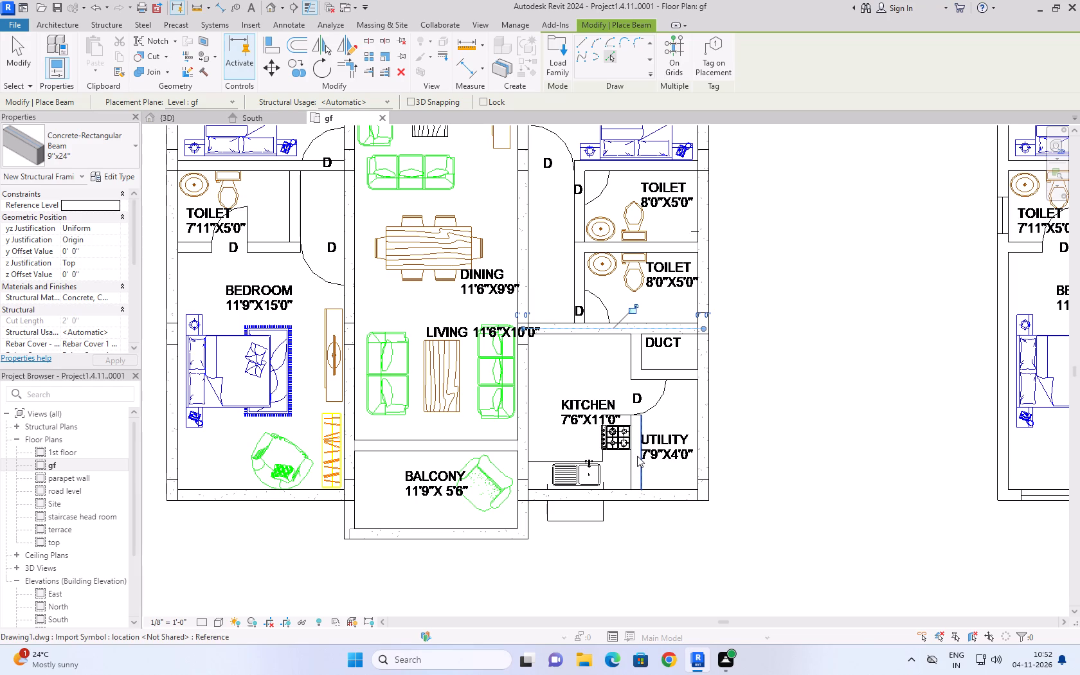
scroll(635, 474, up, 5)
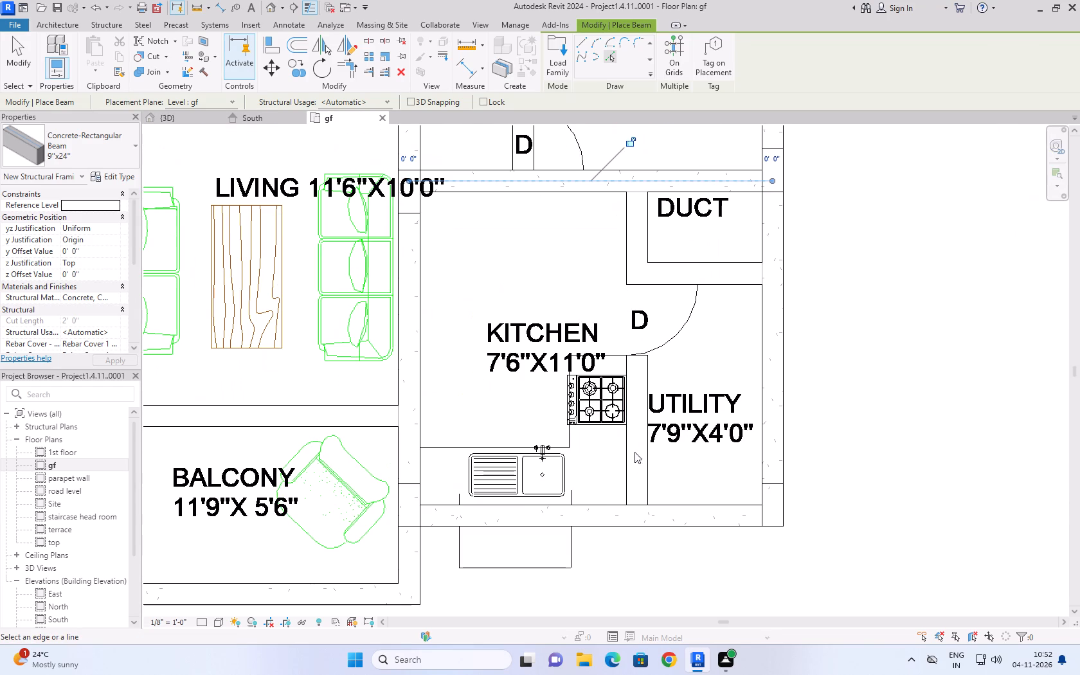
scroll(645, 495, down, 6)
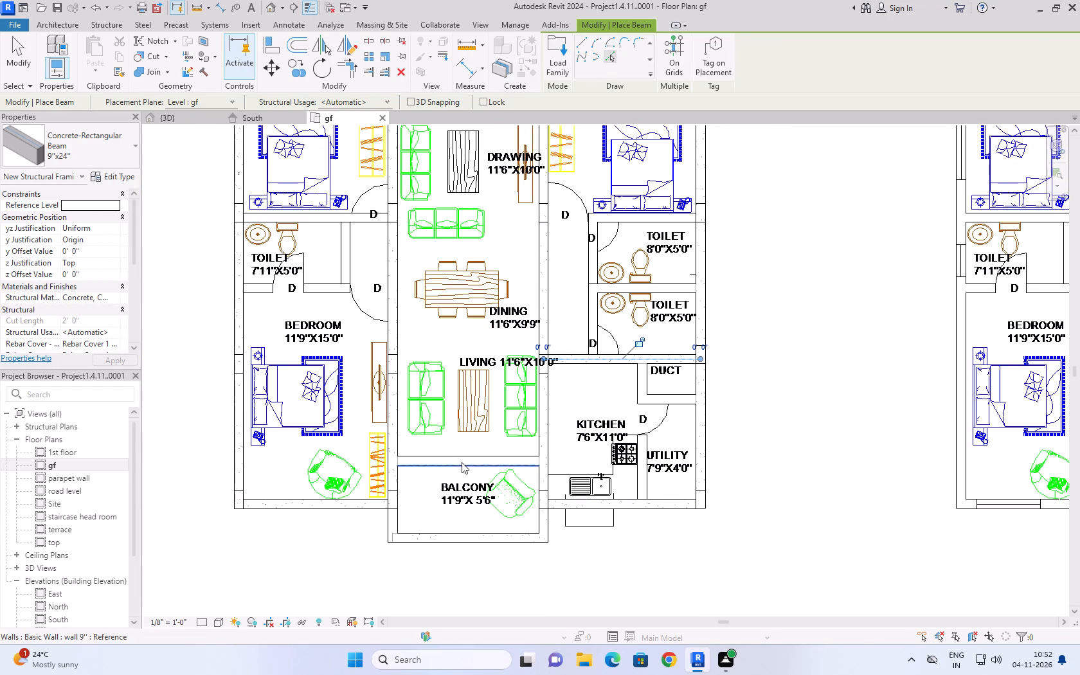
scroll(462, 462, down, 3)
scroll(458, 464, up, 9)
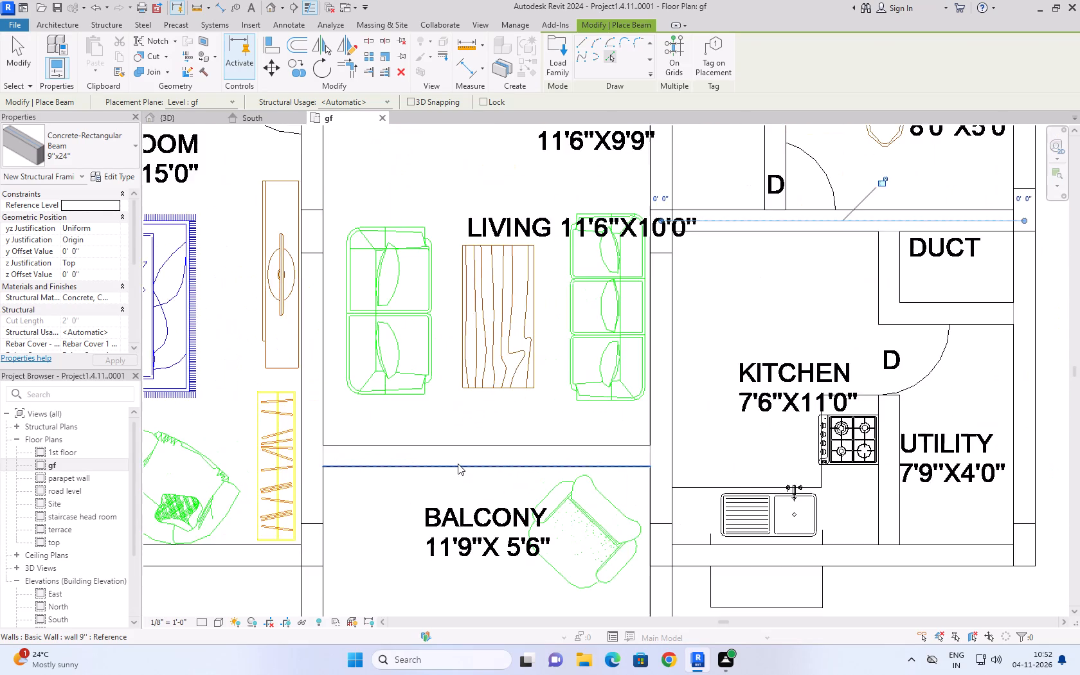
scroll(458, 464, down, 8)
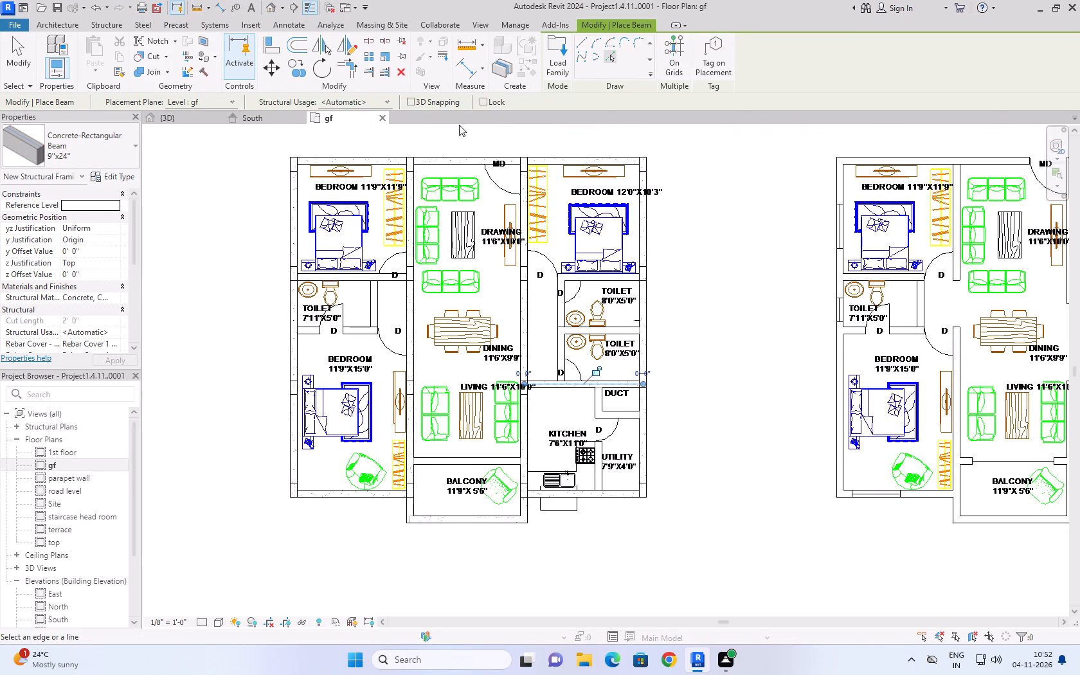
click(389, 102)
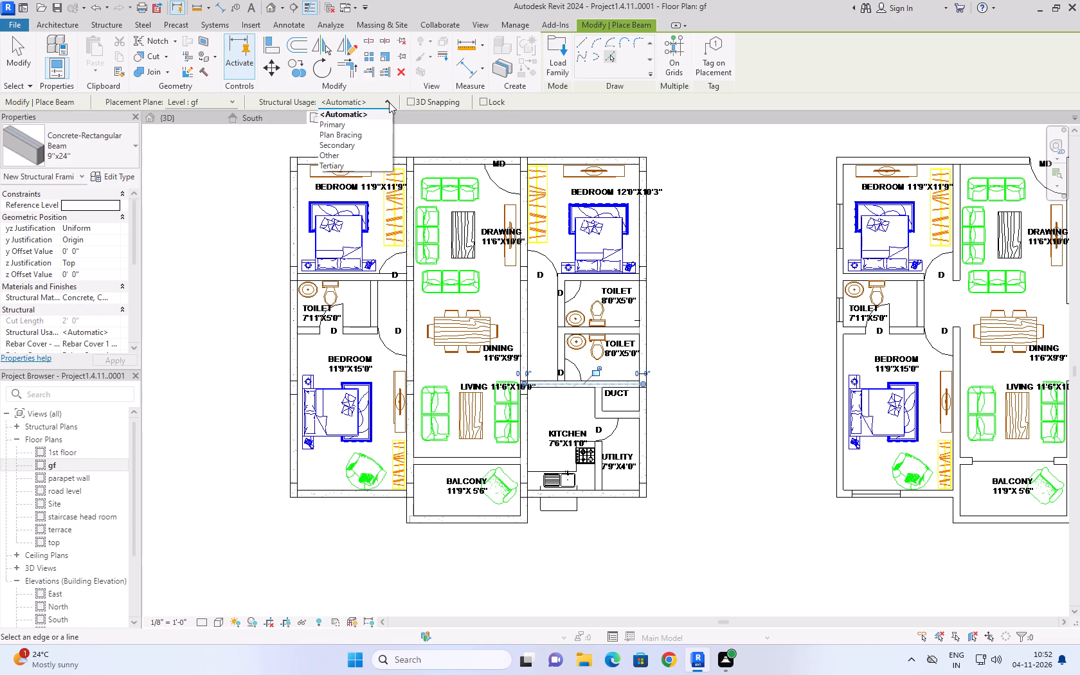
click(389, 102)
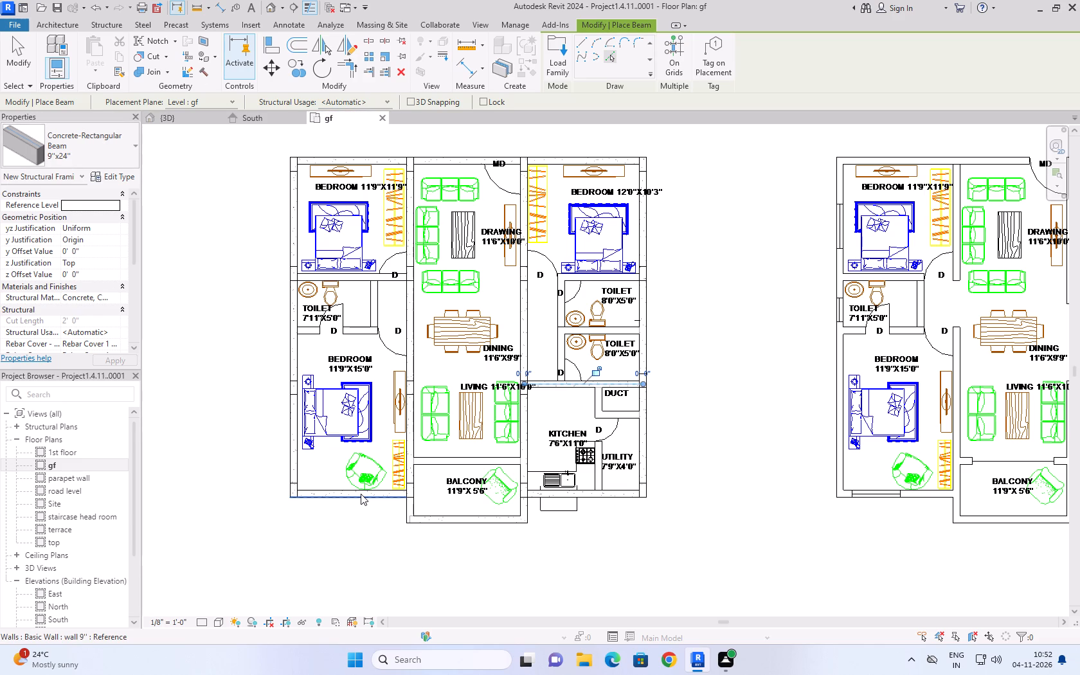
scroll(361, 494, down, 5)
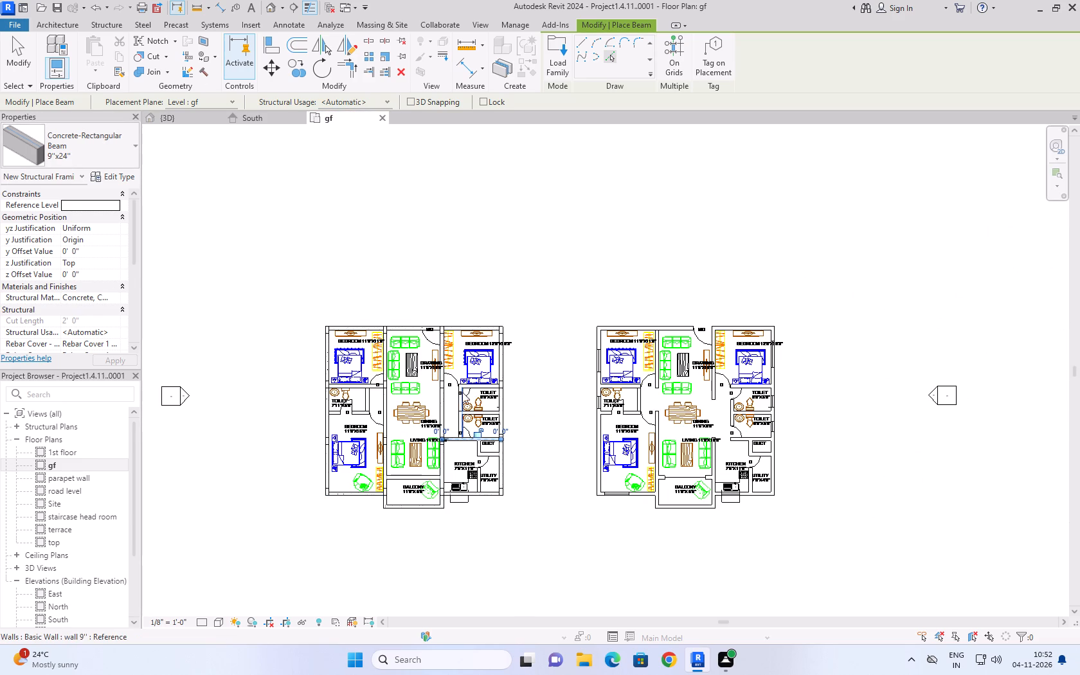
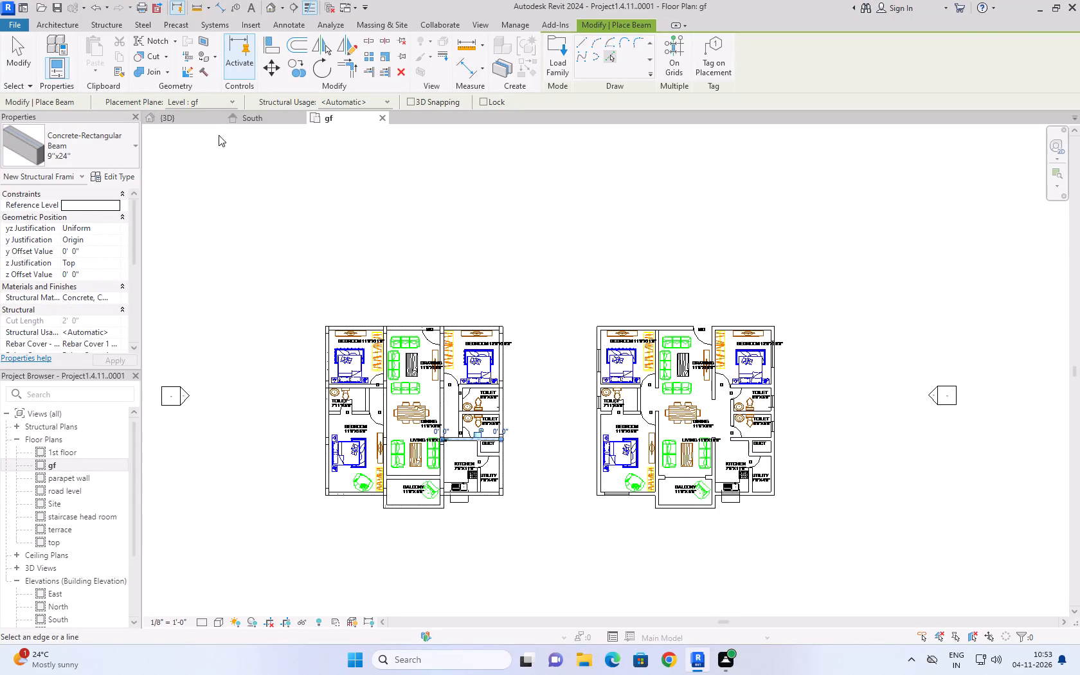
Examine the gf-level beams from below and from the front and side in the 3D view, ending in the home orientation.
click(168, 120)
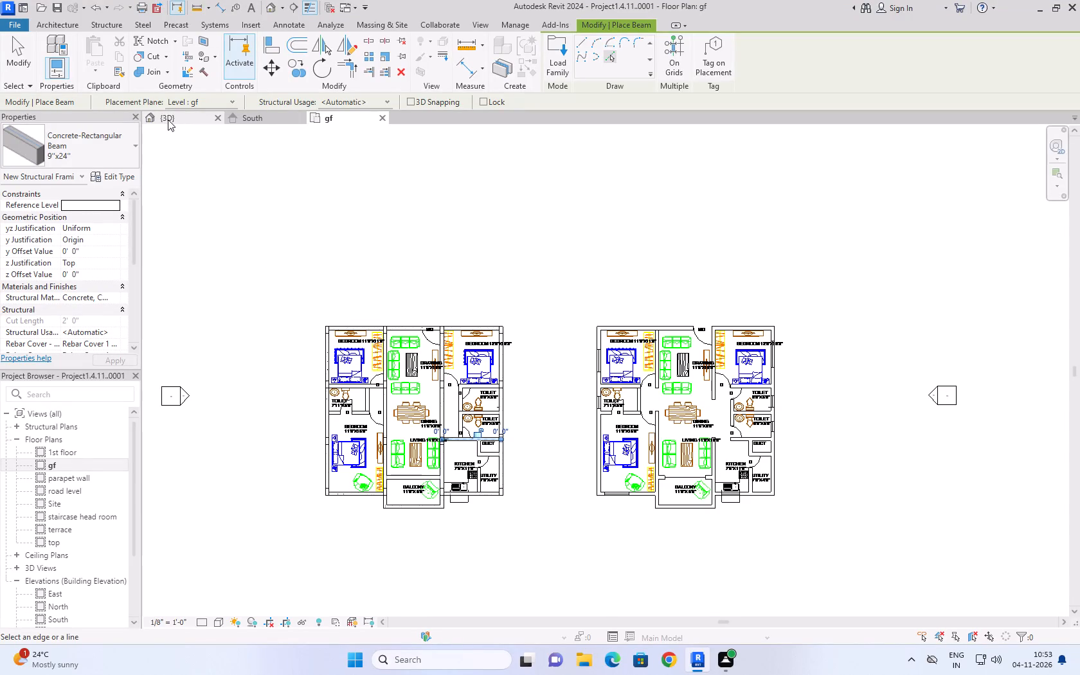
scroll(692, 298, down, 4)
scroll(674, 402, down, 2)
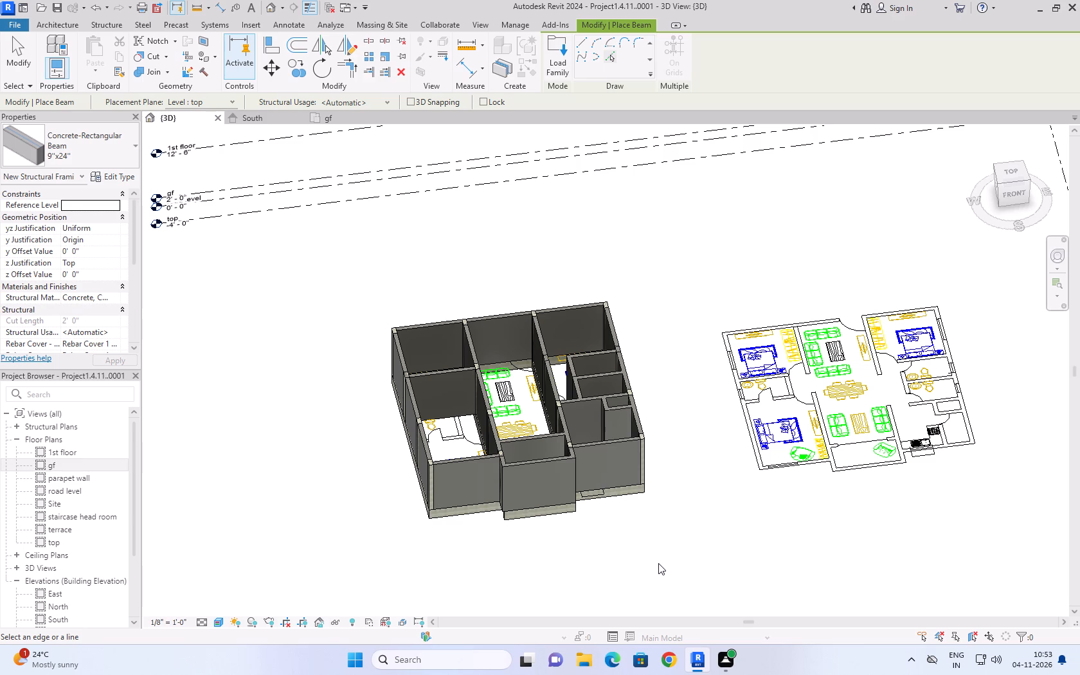
shift+middle_drag(651, 548, 634, 316)
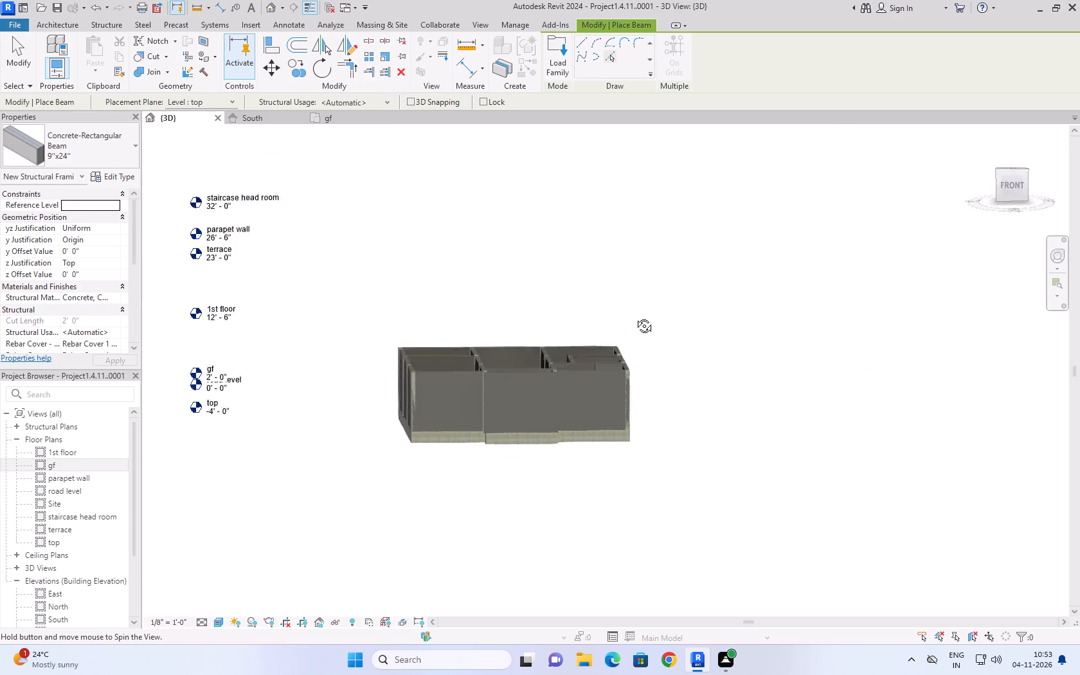
shift+middle_drag(634, 316, 730, 147)
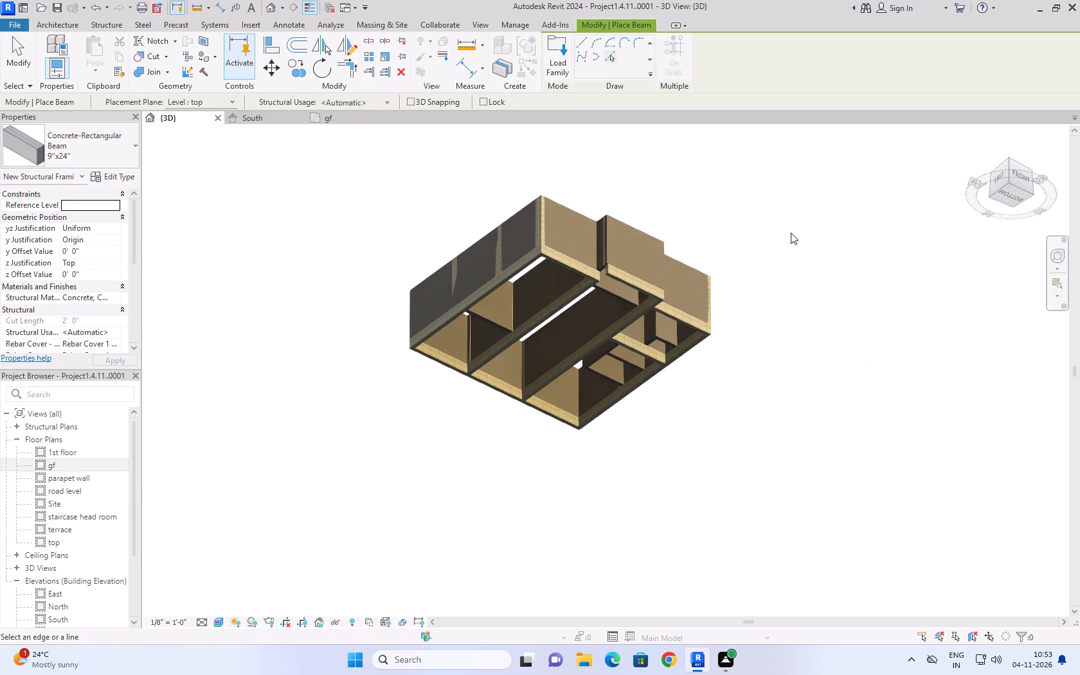
shift+middle_drag(588, 448, 676, 507)
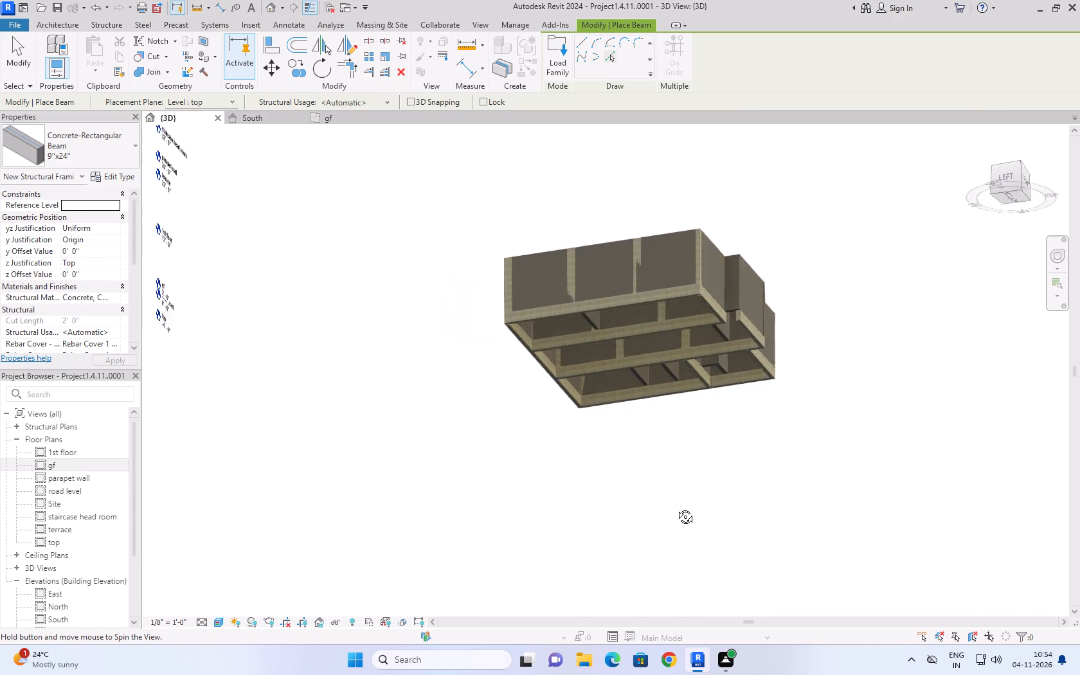
shift+middle_drag(676, 507, 536, 472)
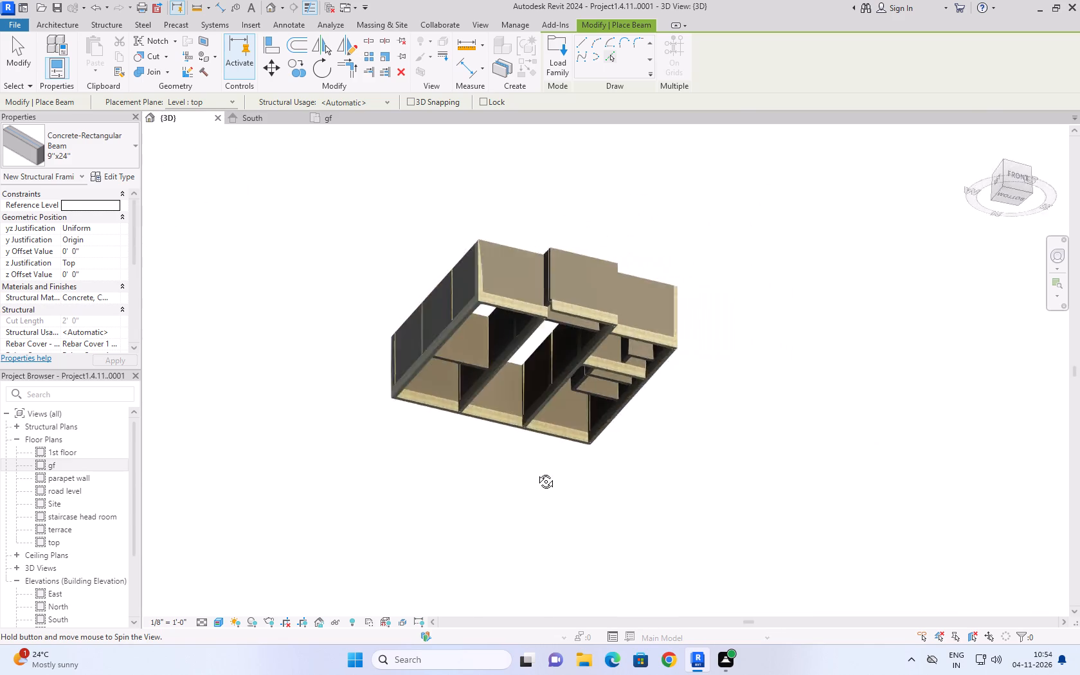
shift+middle_drag(536, 472, 477, 528)
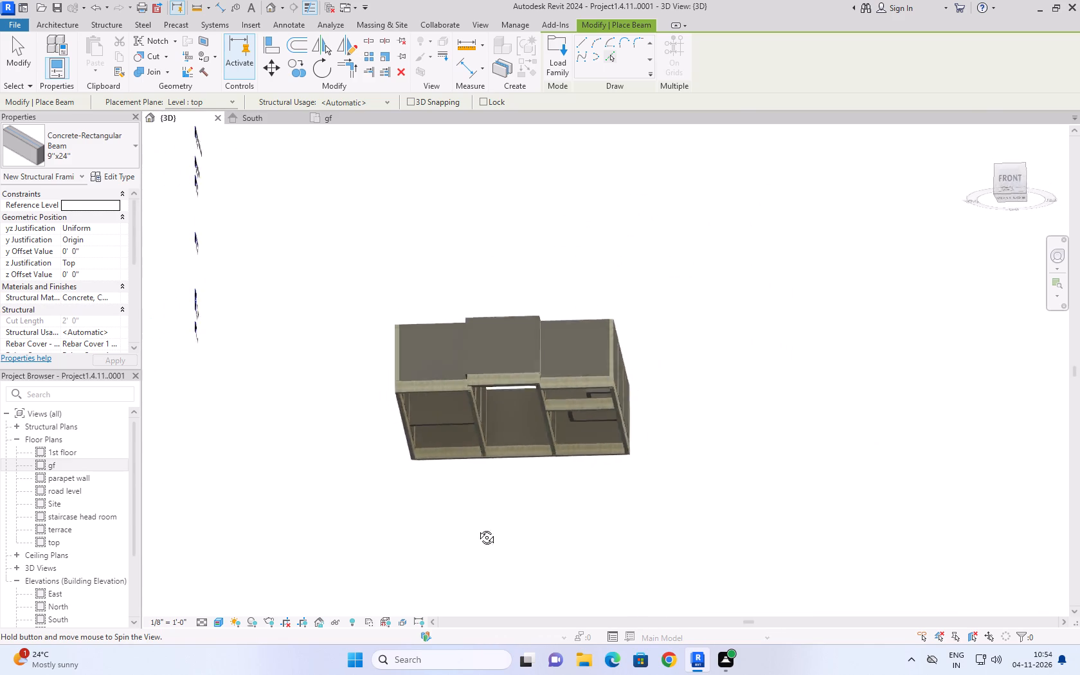
shift+middle_drag(477, 528, 498, 615)
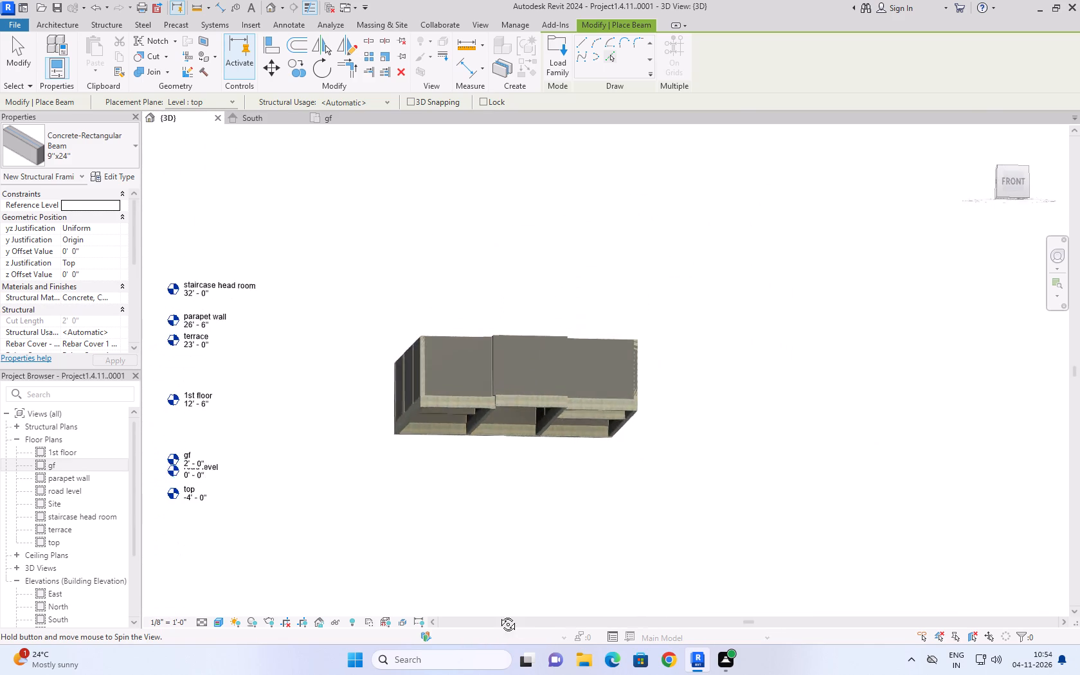
shift+middle_drag(498, 615, 740, 607)
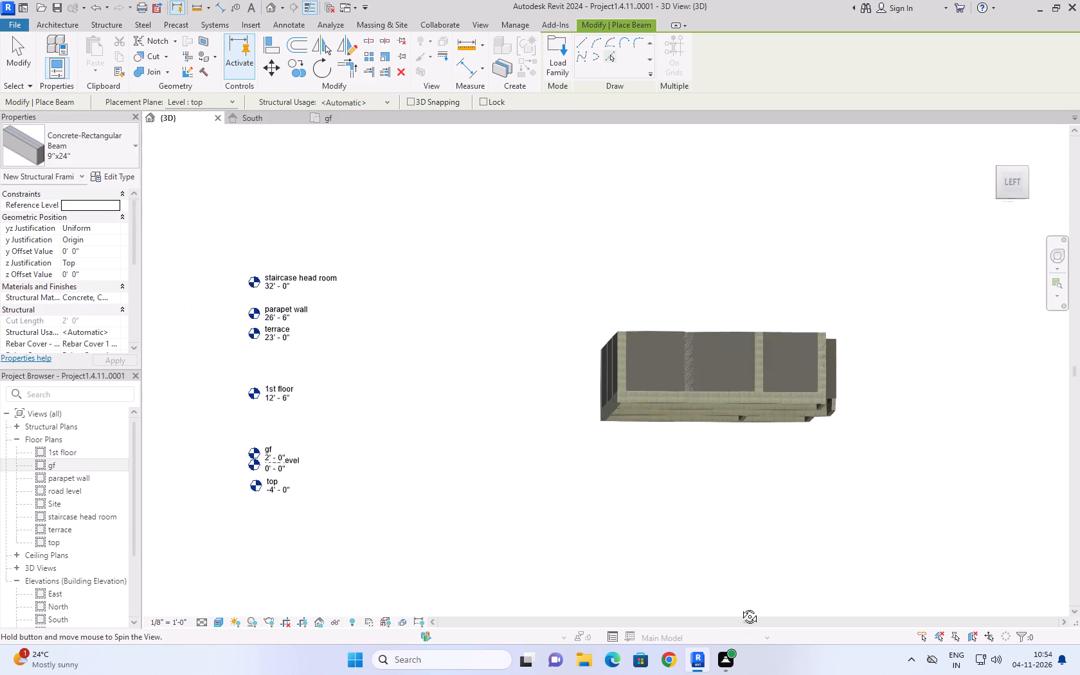
shift+middle_drag(740, 607, 735, 609)
click(983, 137)
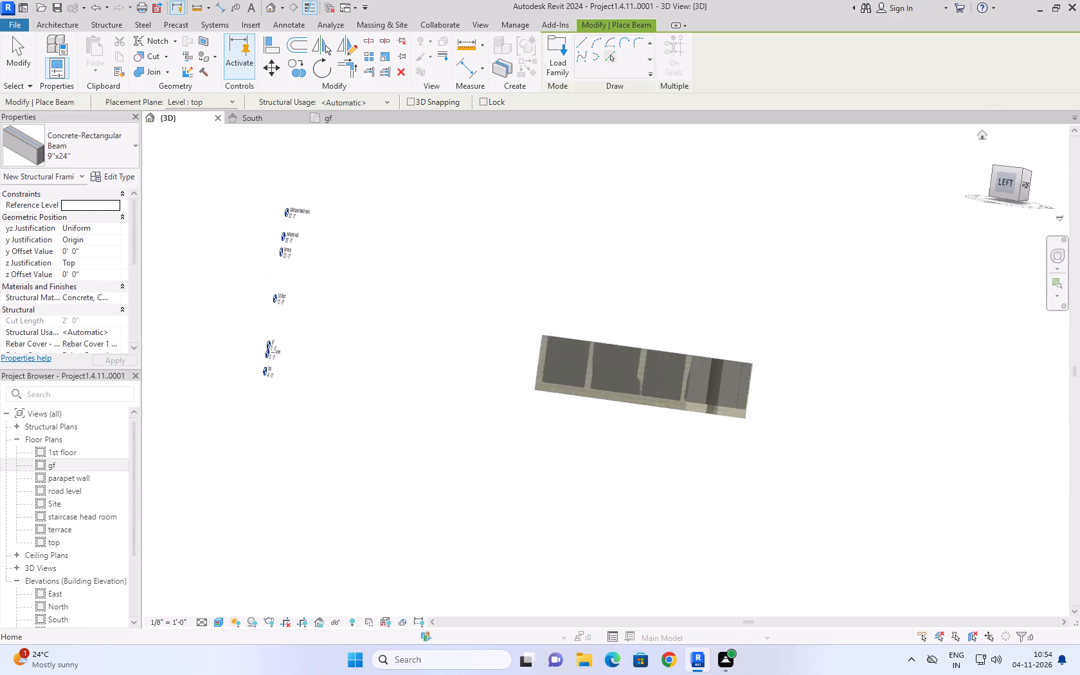
In the gf plan, place a 9''x24'' beam on the gf plane along the kitchen-utility wall line, from the outer wall to the kitchen-toilet wall.
click(335, 117)
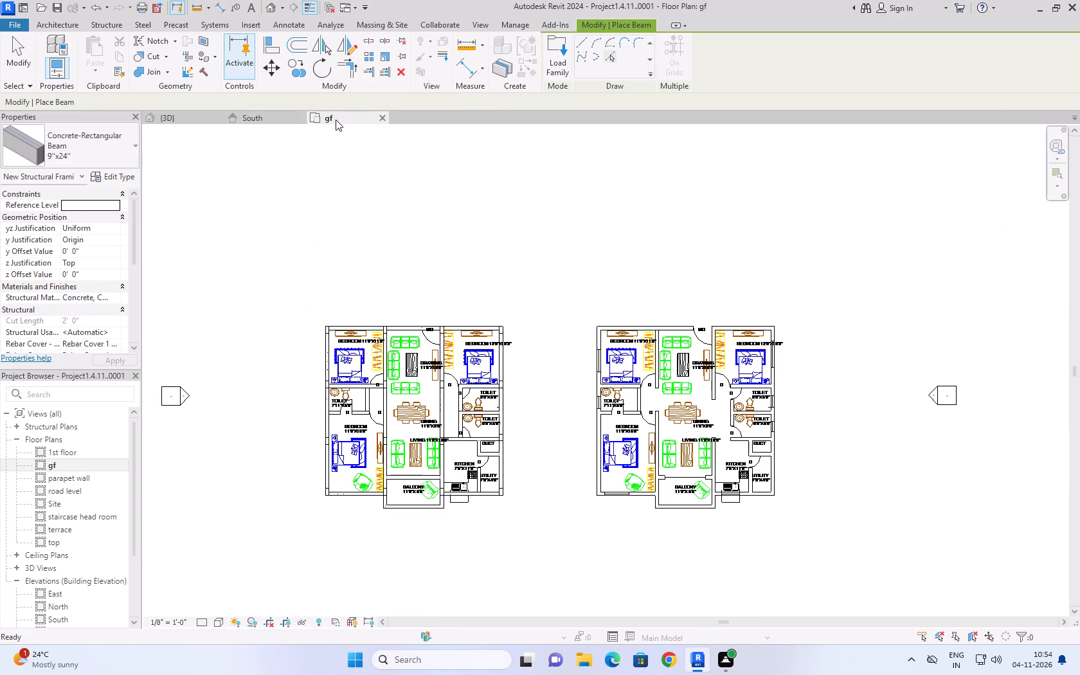
scroll(497, 508, up, 4)
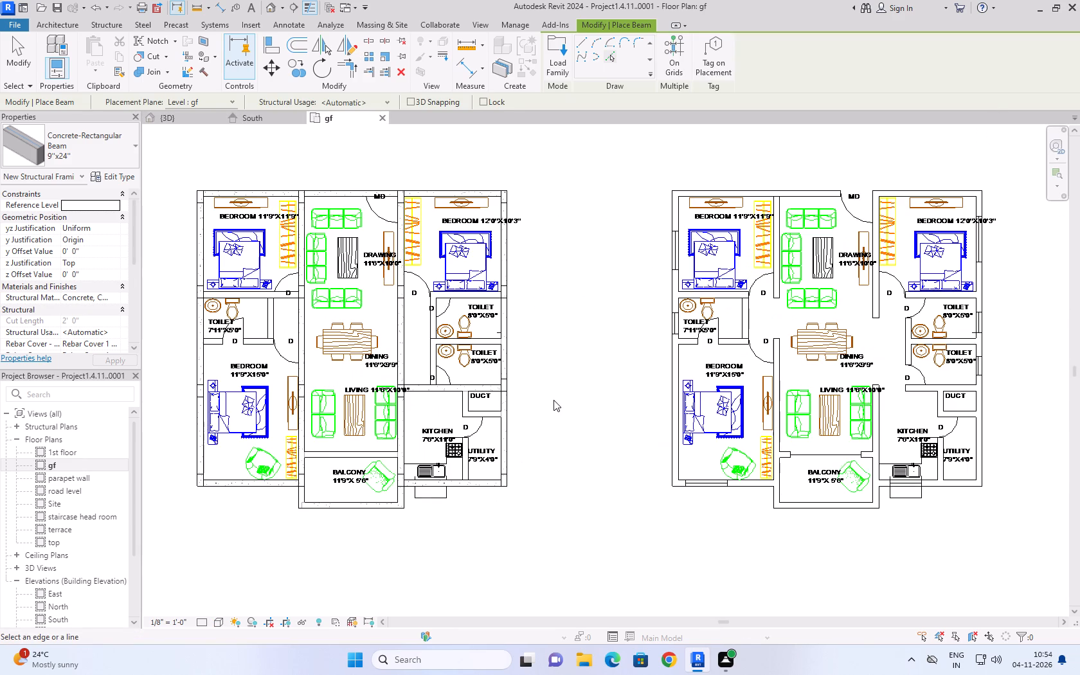
scroll(471, 486, down, 2)
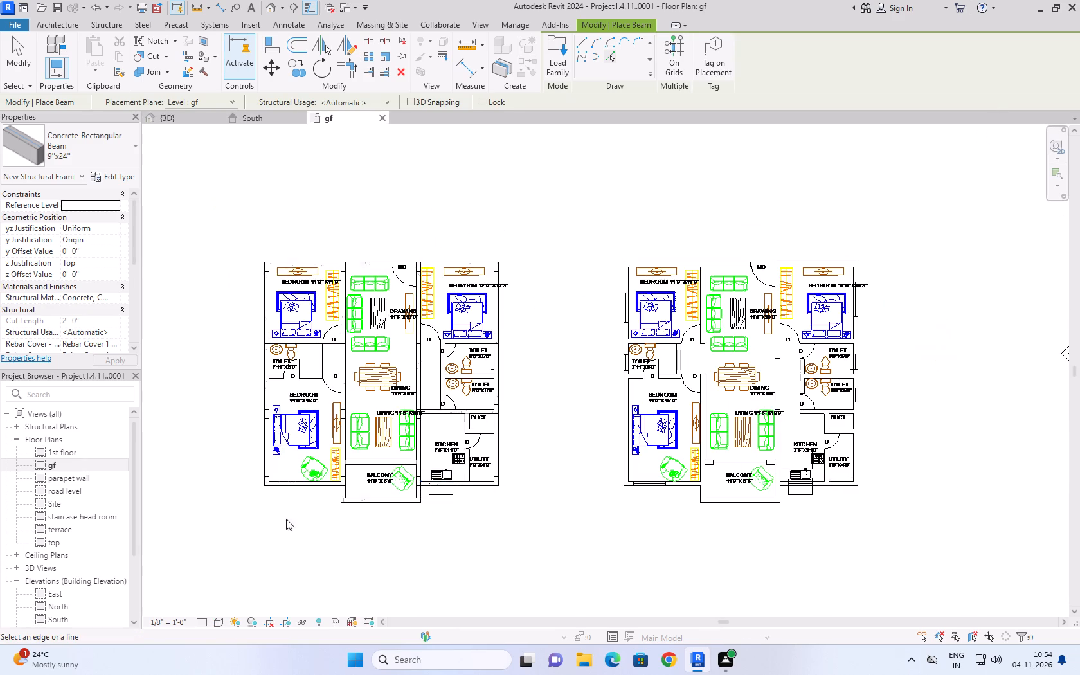
scroll(208, 480, up, 3)
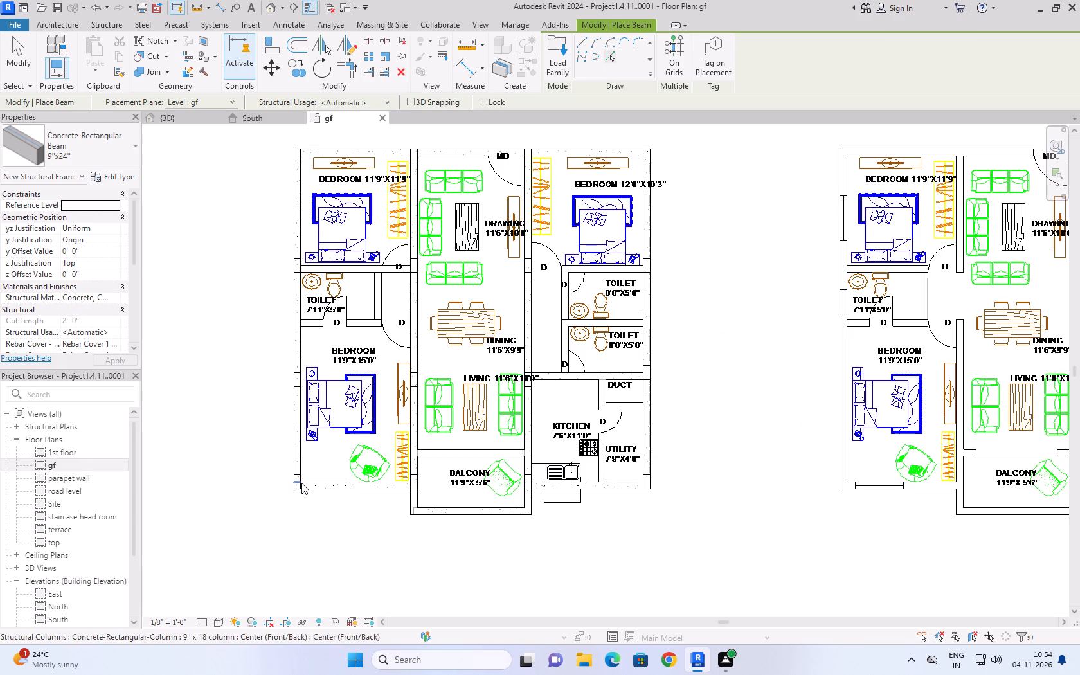
scroll(374, 543, down, 2)
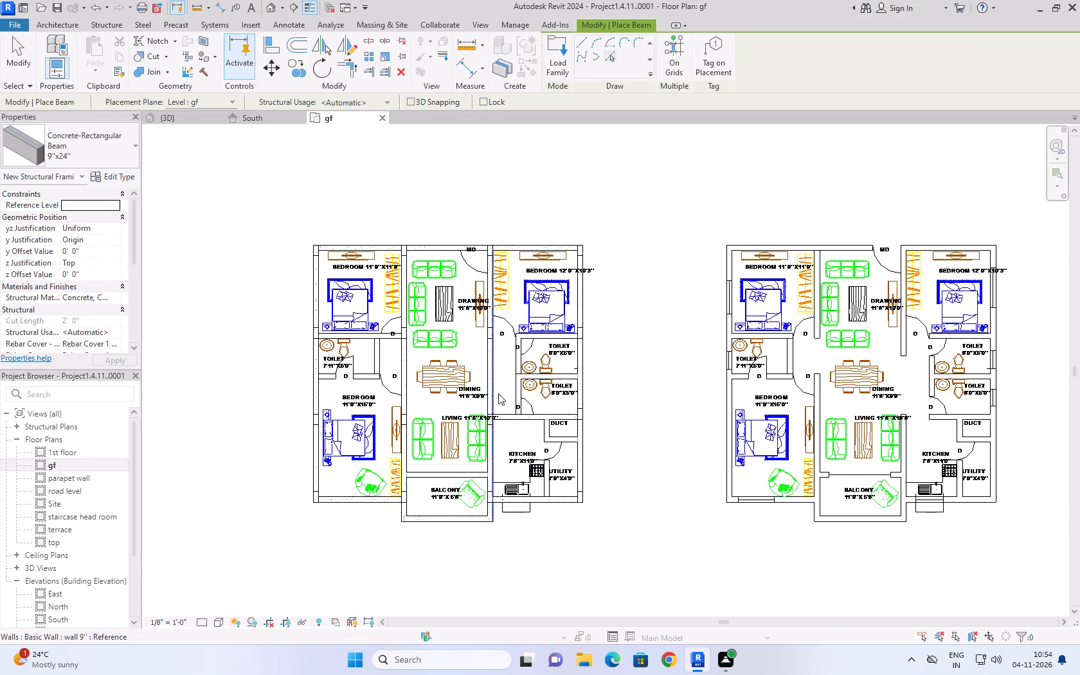
scroll(570, 467, down, 3)
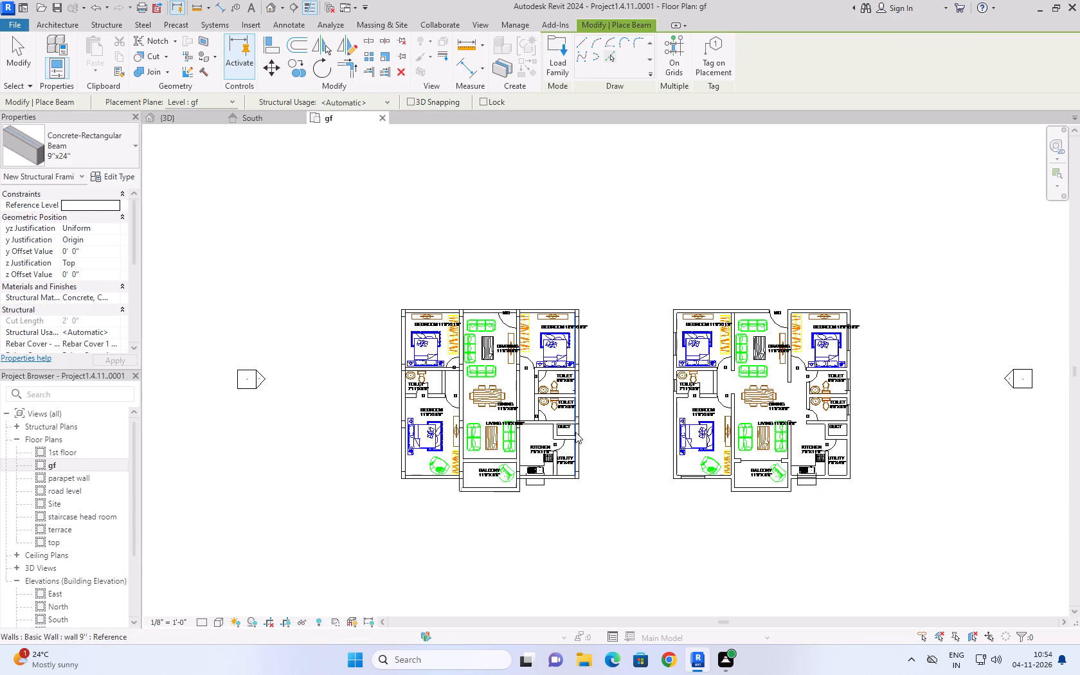
scroll(592, 504, up, 3)
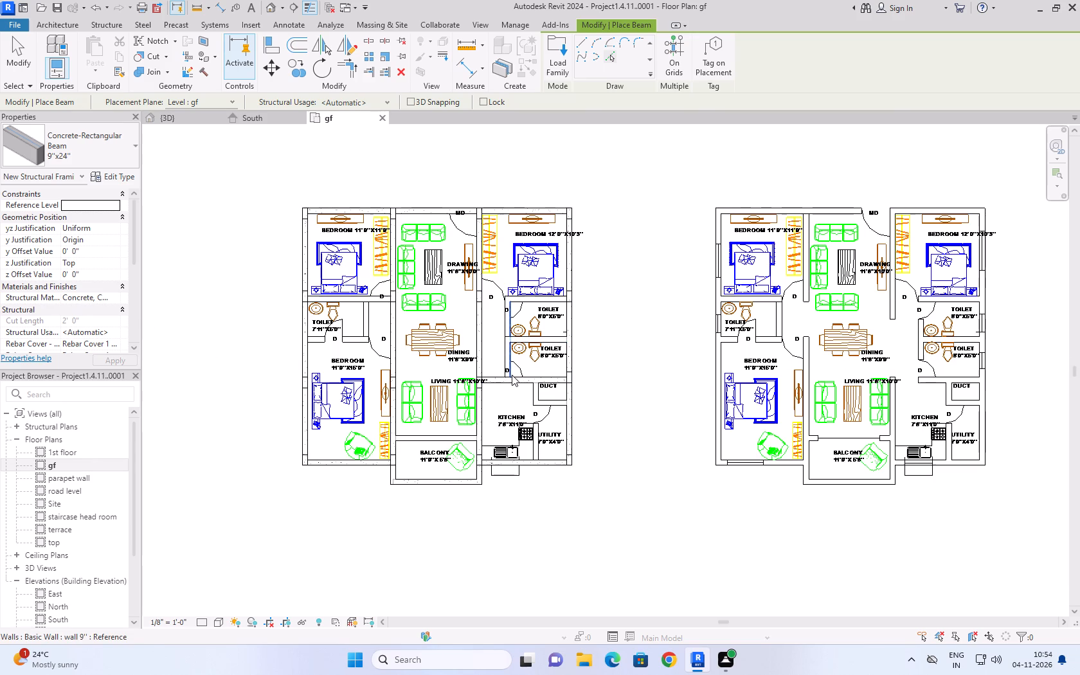
click(8, 48)
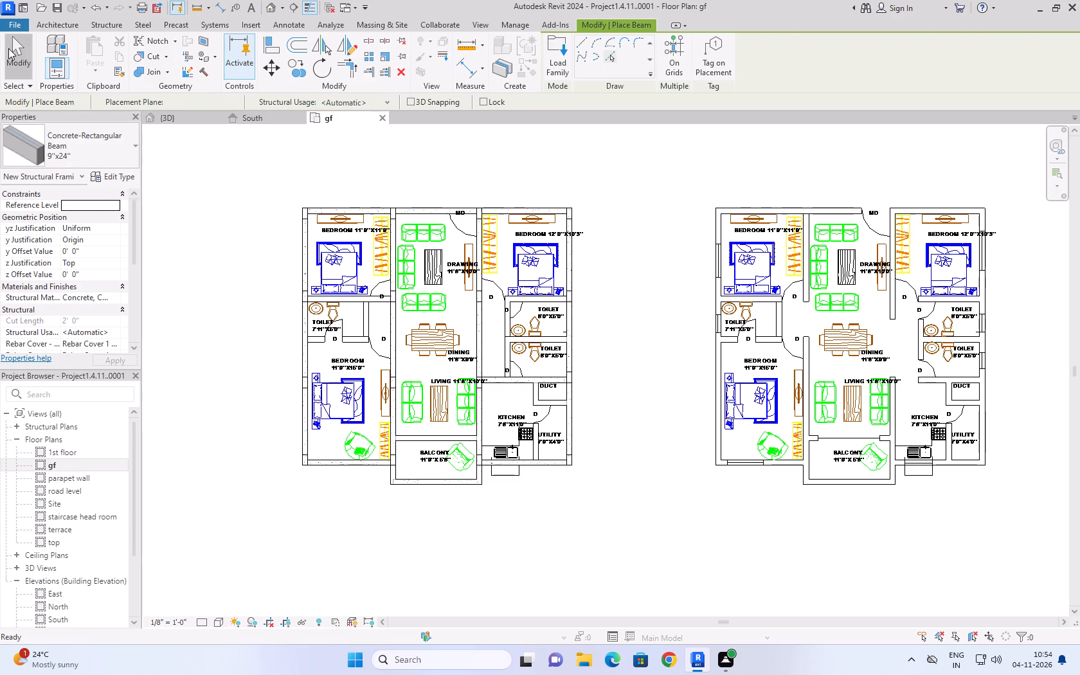
key(b)
key(m)
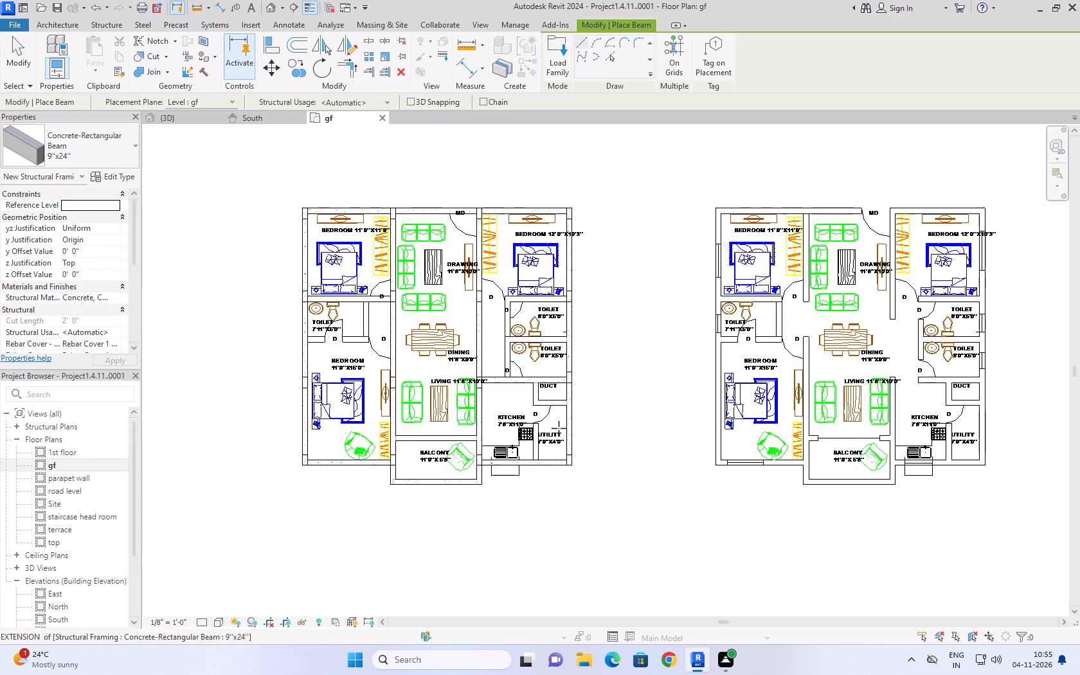
scroll(507, 422, up, 2)
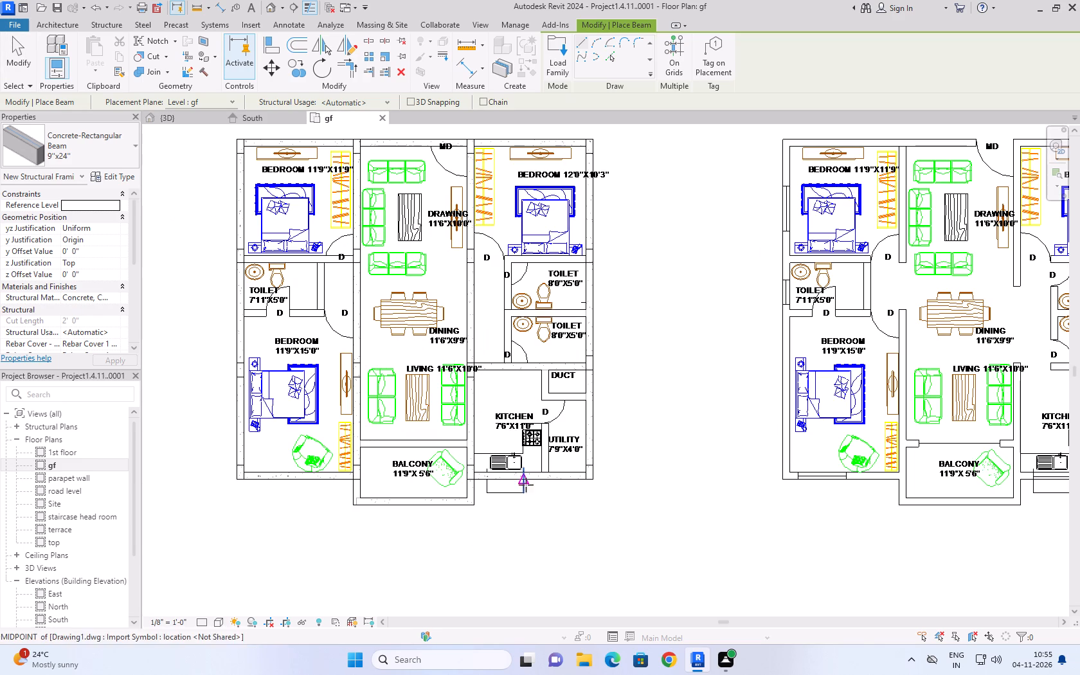
scroll(545, 475, up, 6)
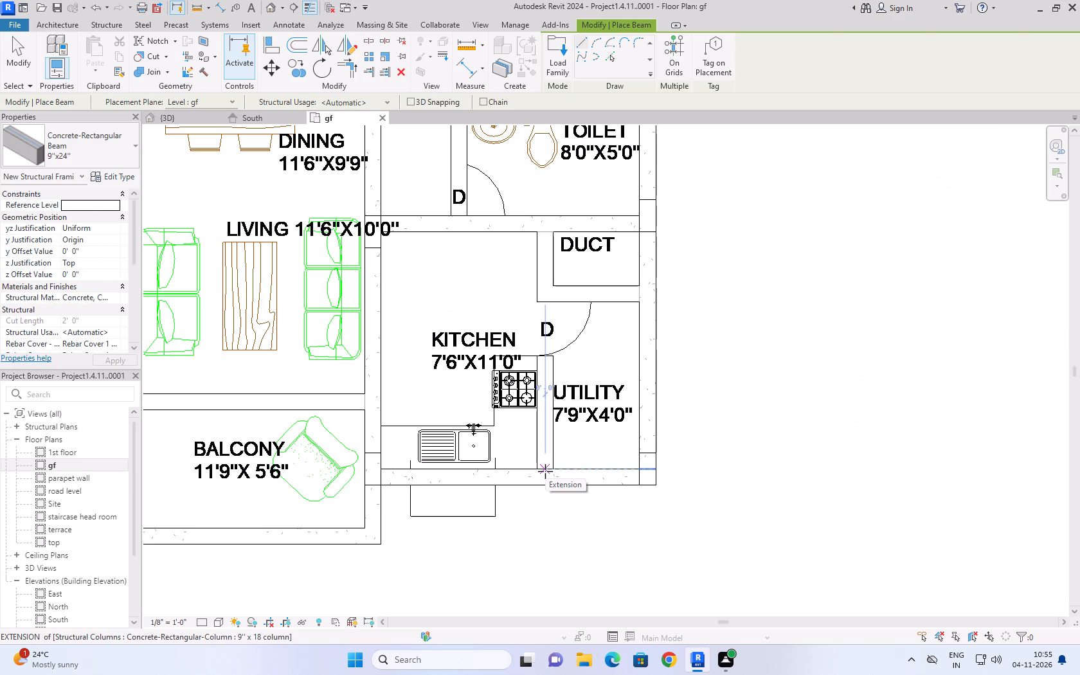
click(545, 476)
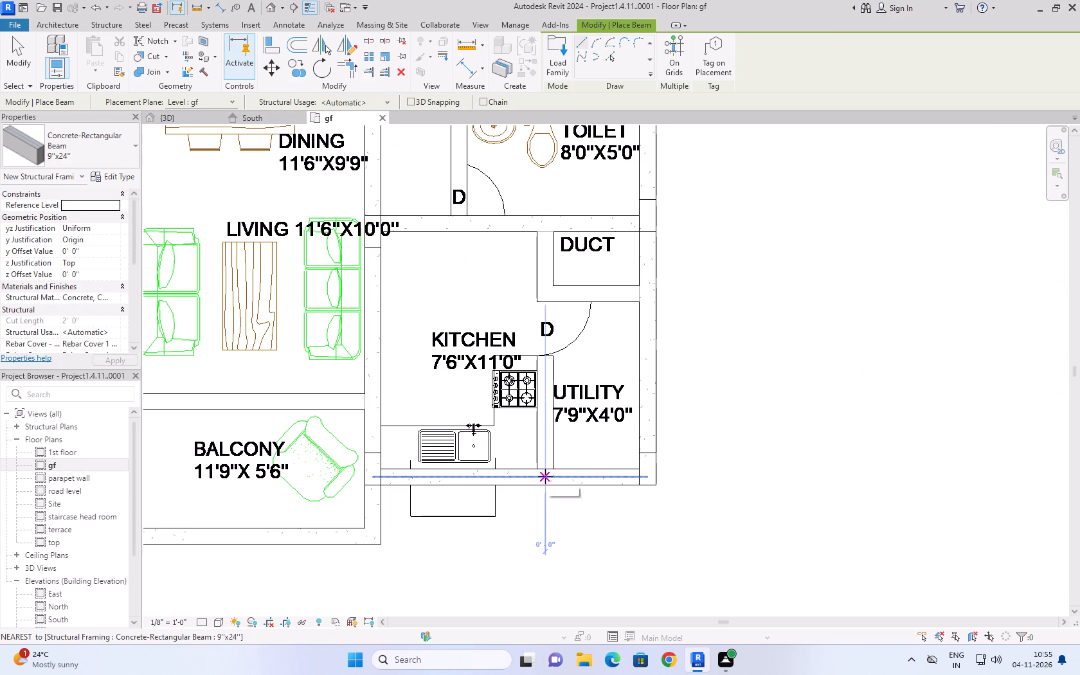
click(543, 226)
Place a 9''x24'' beam on the gf plane along the wall between duct and utility, from the kitchen-utility beam to the outer side wall.
click(544, 294)
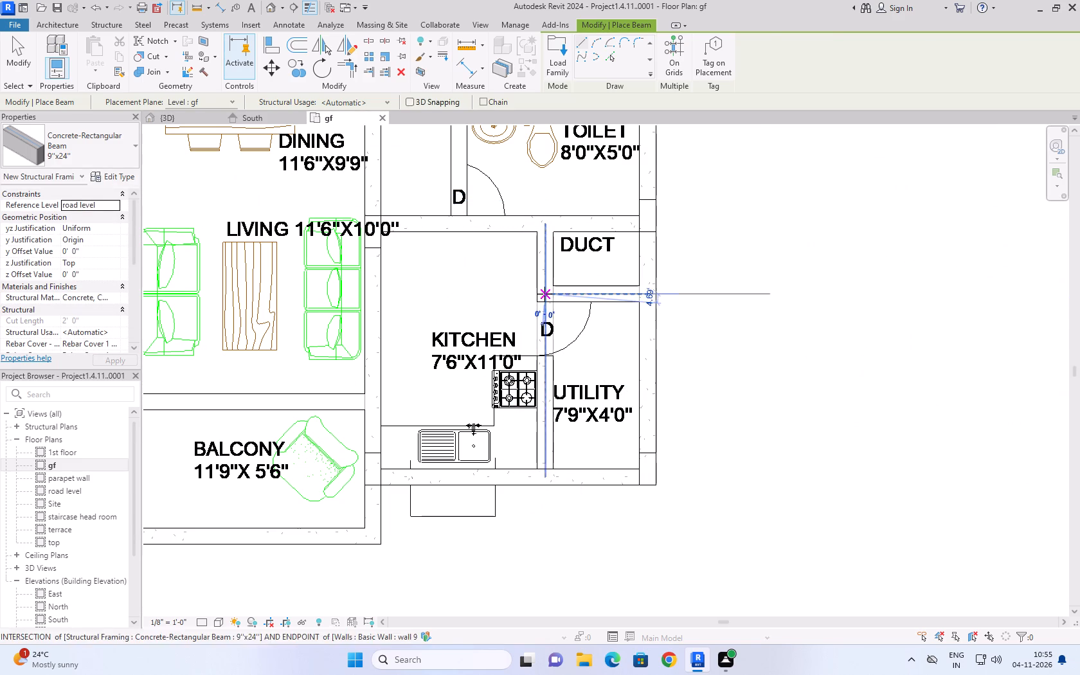
click(647, 289)
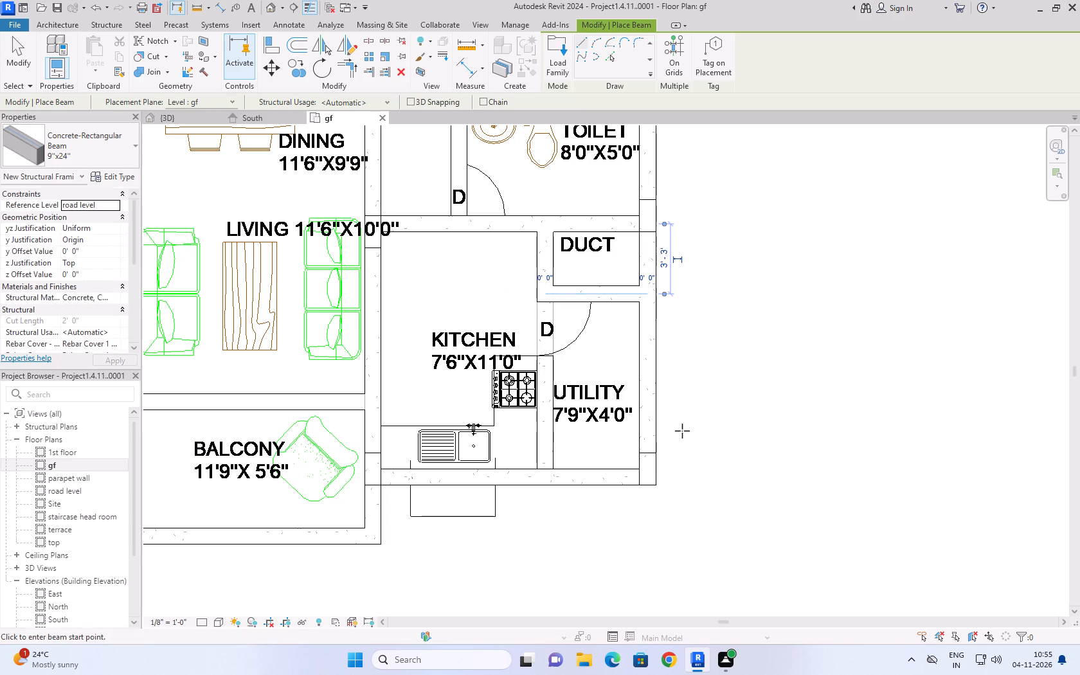
Examine the gf-level beams from below in the 3D view, checking the layout around the kitchen, duct, utility and toilets.
scroll(550, 507, down, 5)
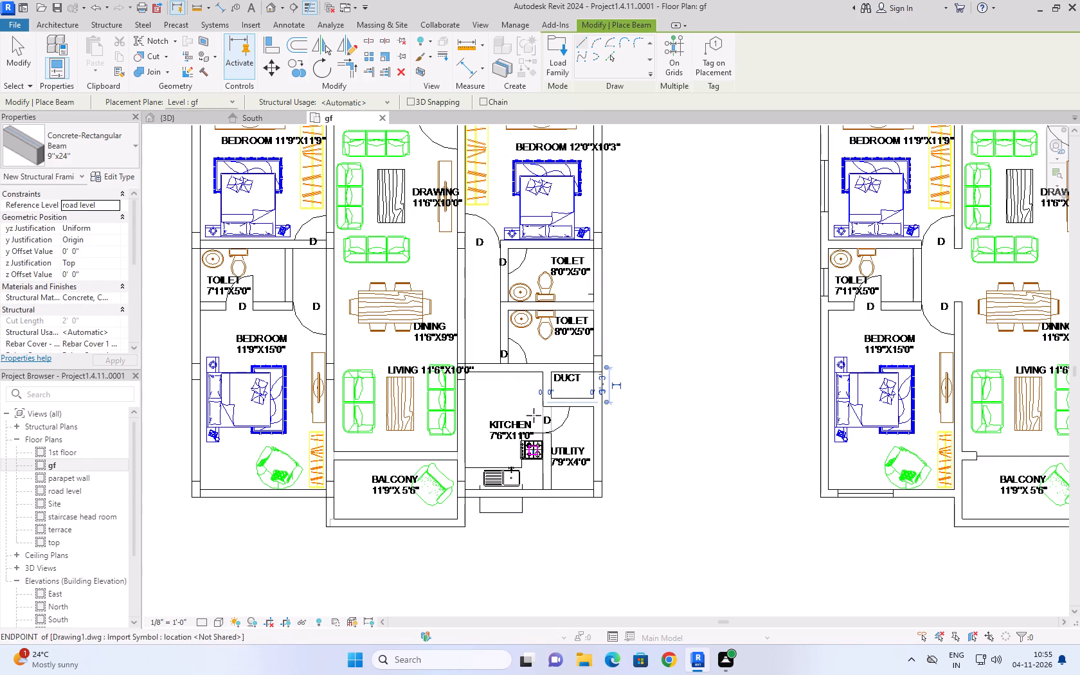
scroll(503, 411, up, 3)
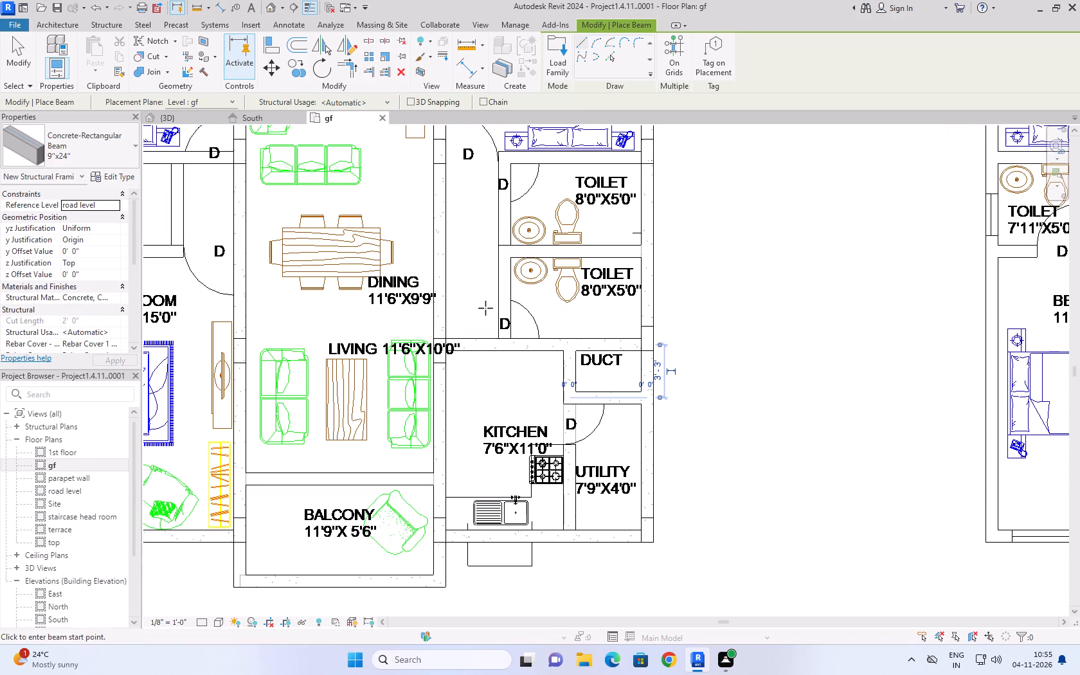
click(183, 119)
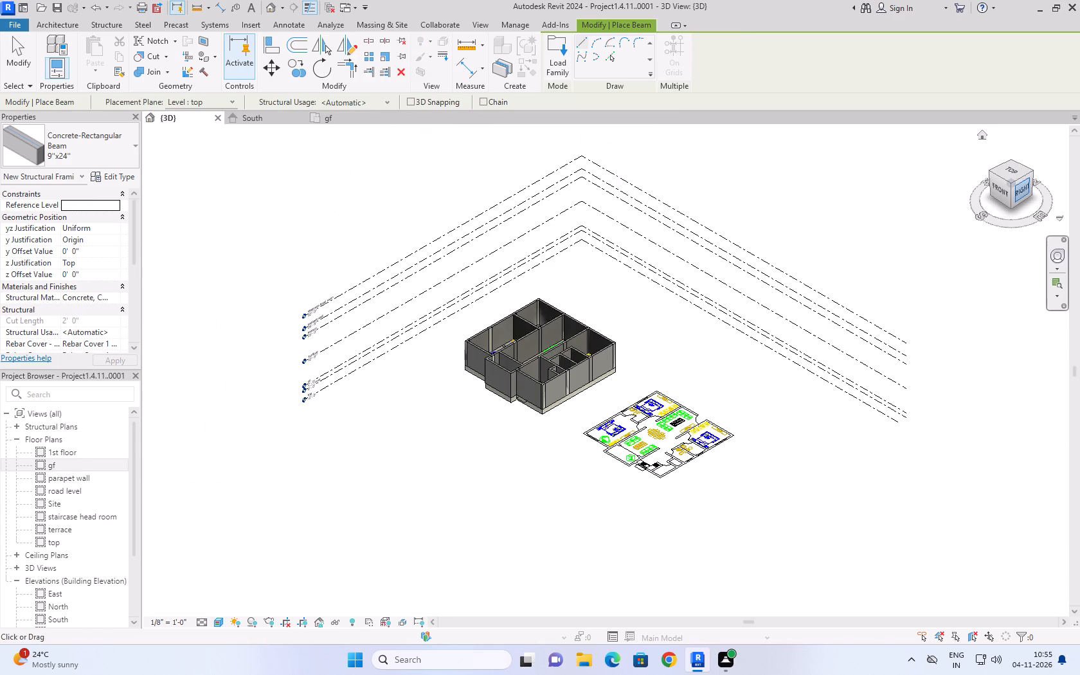
drag(1009, 207, 1012, 105)
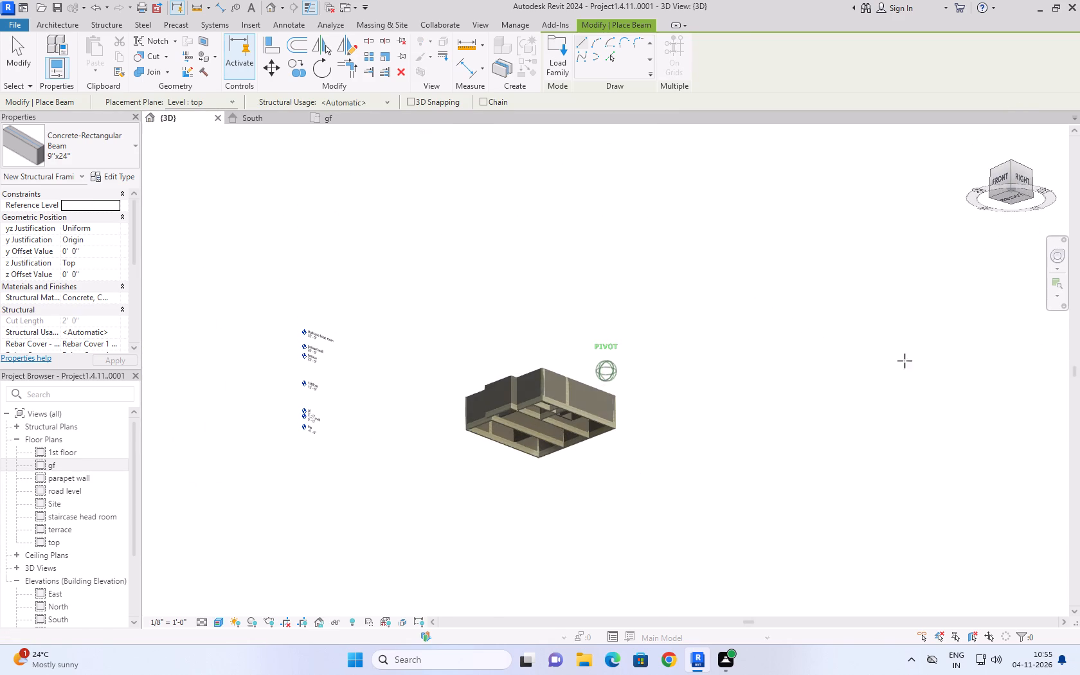
middle_drag(555, 534, 564, 464)
scroll(564, 464, up, 1)
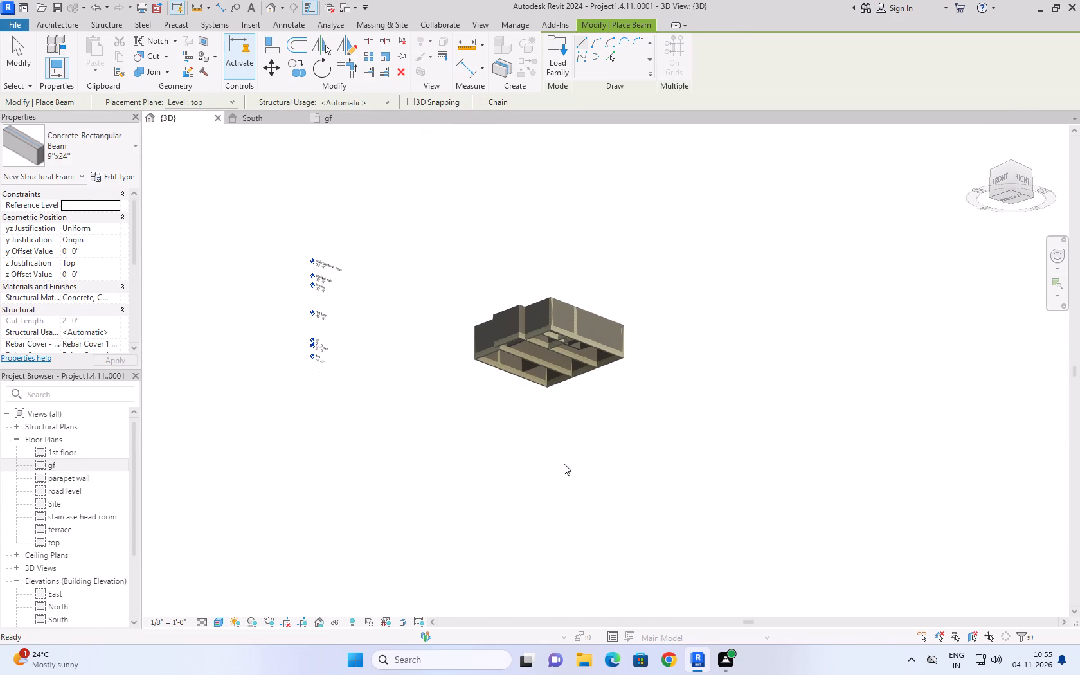
scroll(591, 381, up, 7)
shift+middle_drag(592, 365, 592, 348)
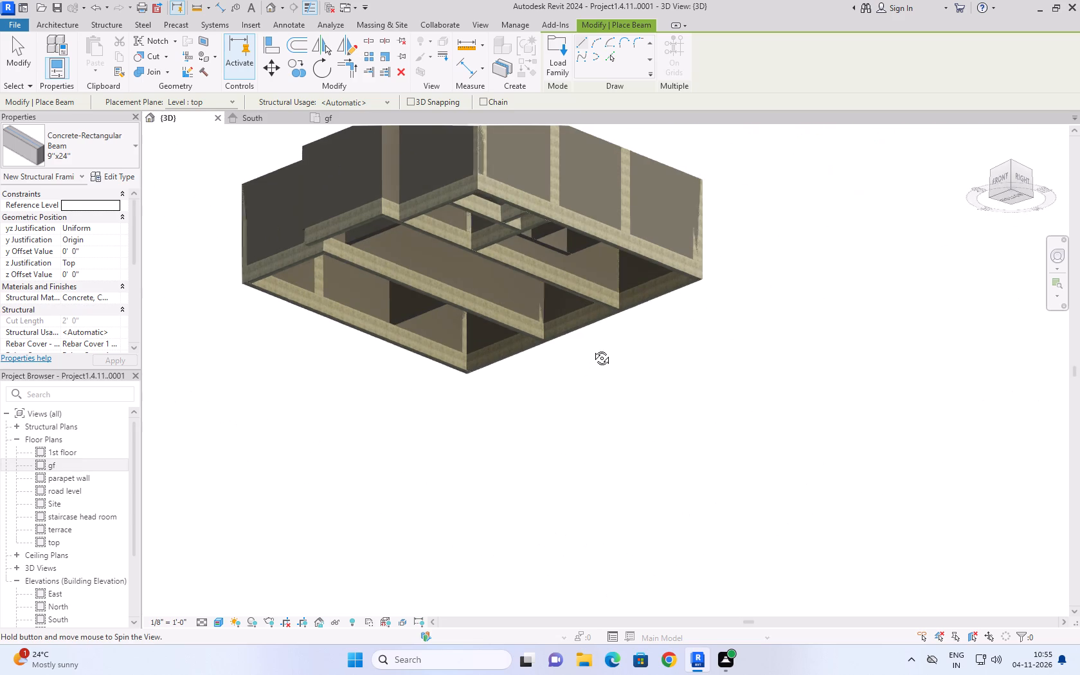
shift+middle_drag(592, 348, 626, 217)
shift+scroll(622, 223, up, 1)
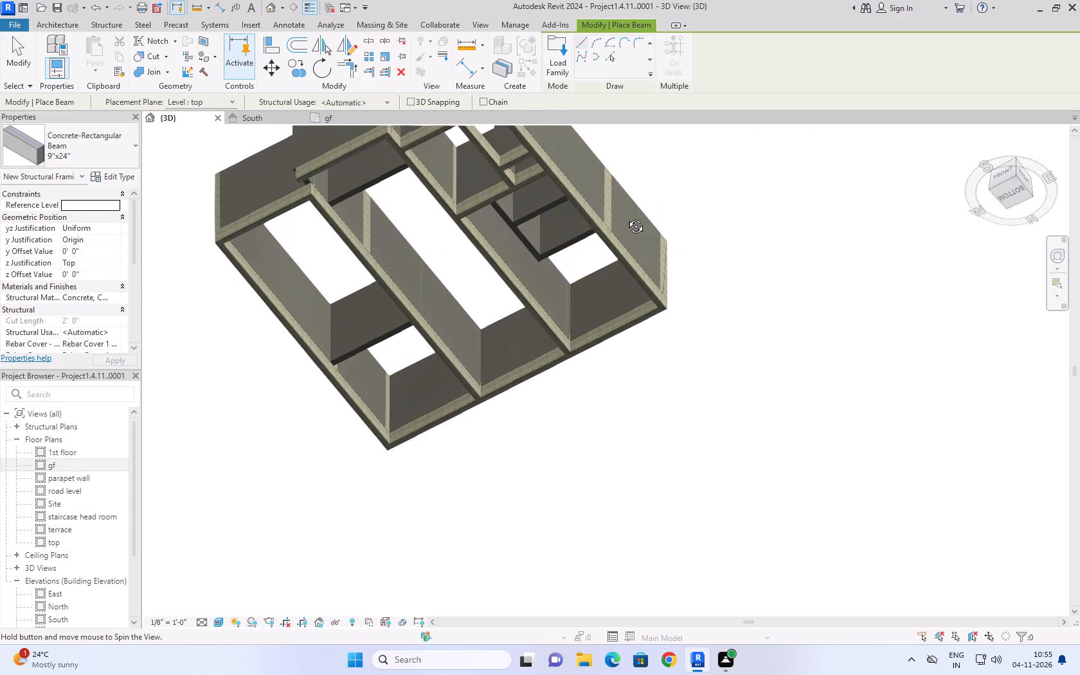
shift+middle_drag(626, 217, 694, 235)
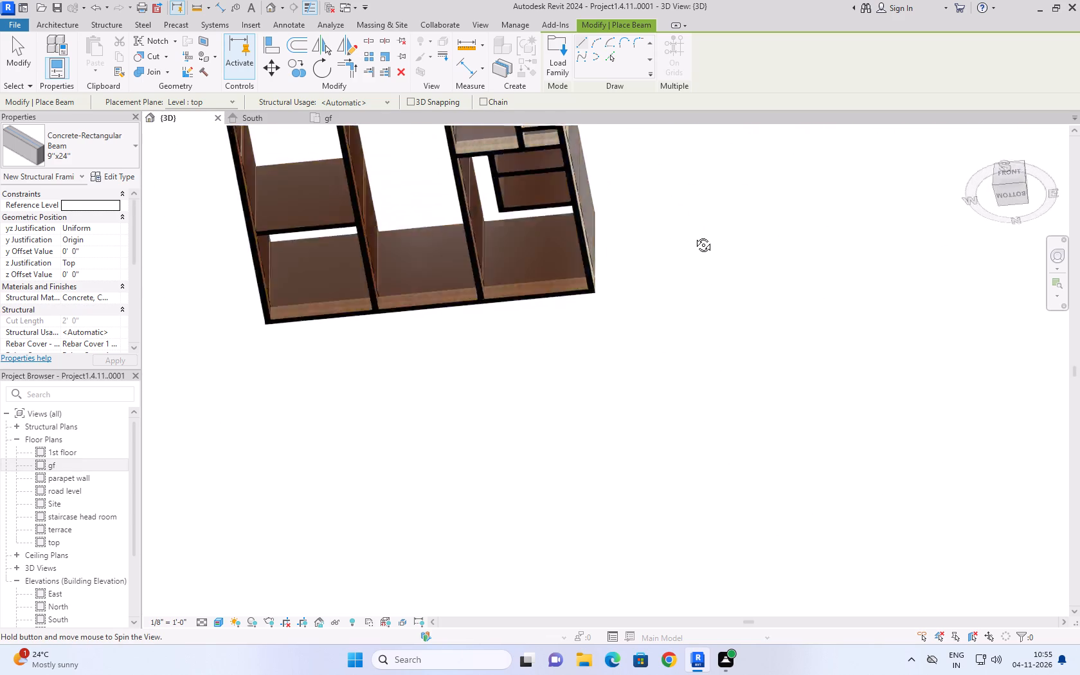
shift+middle_drag(694, 235, 694, 229)
middle_drag(694, 229, 681, 450)
middle_drag(638, 473, 661, 337)
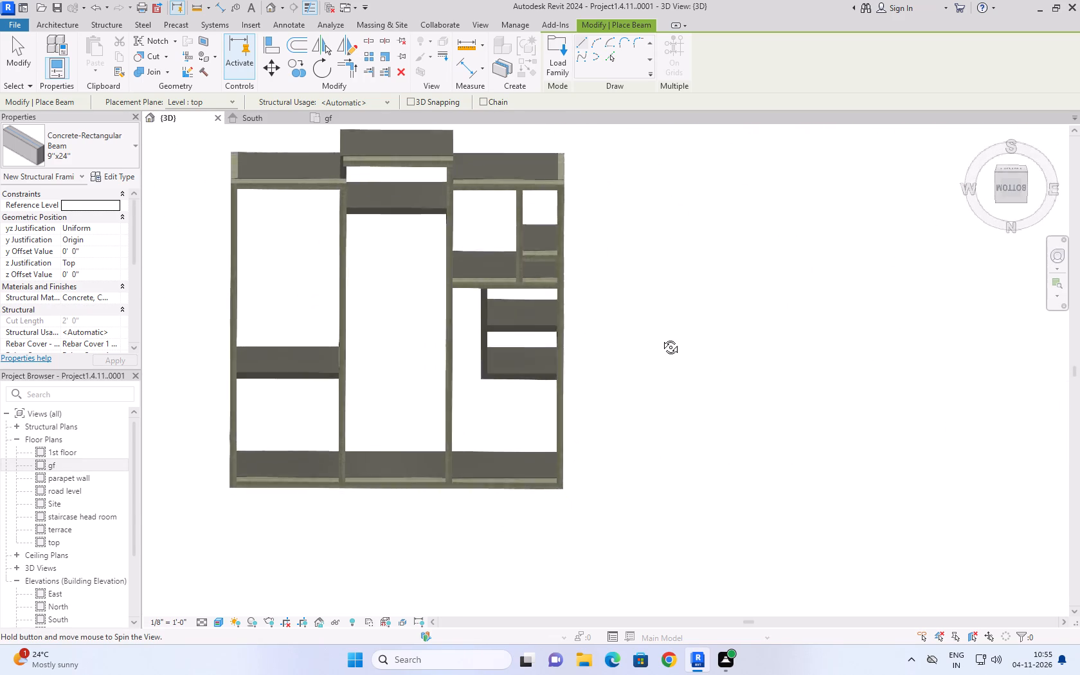
middle_drag(661, 337, 638, 482)
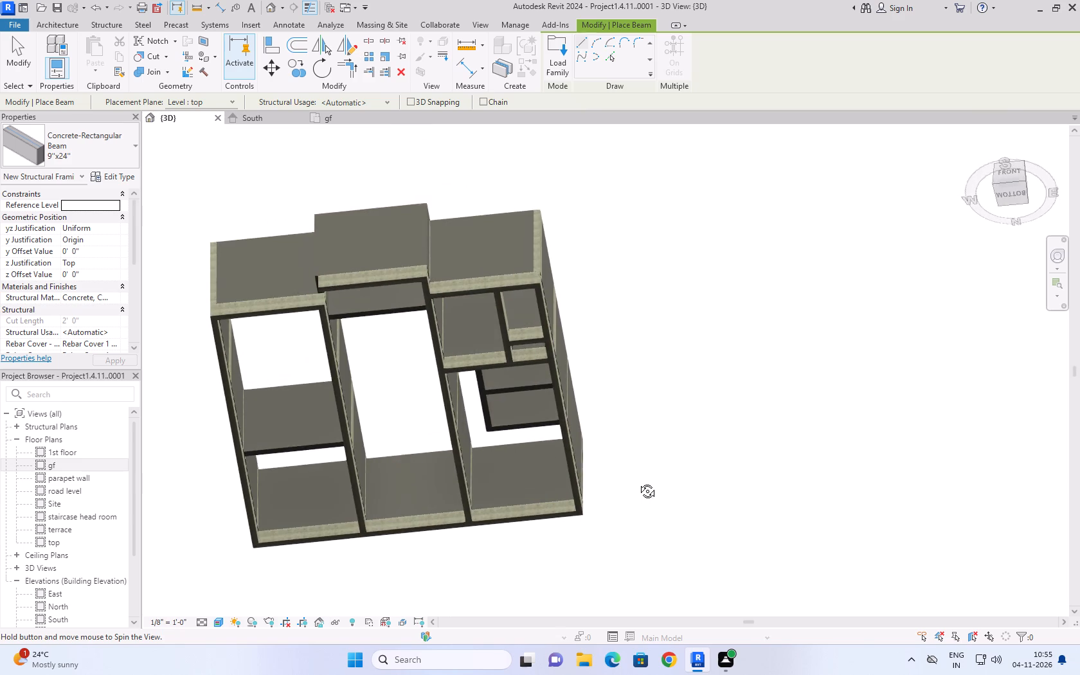
middle_drag(638, 482, 635, 482)
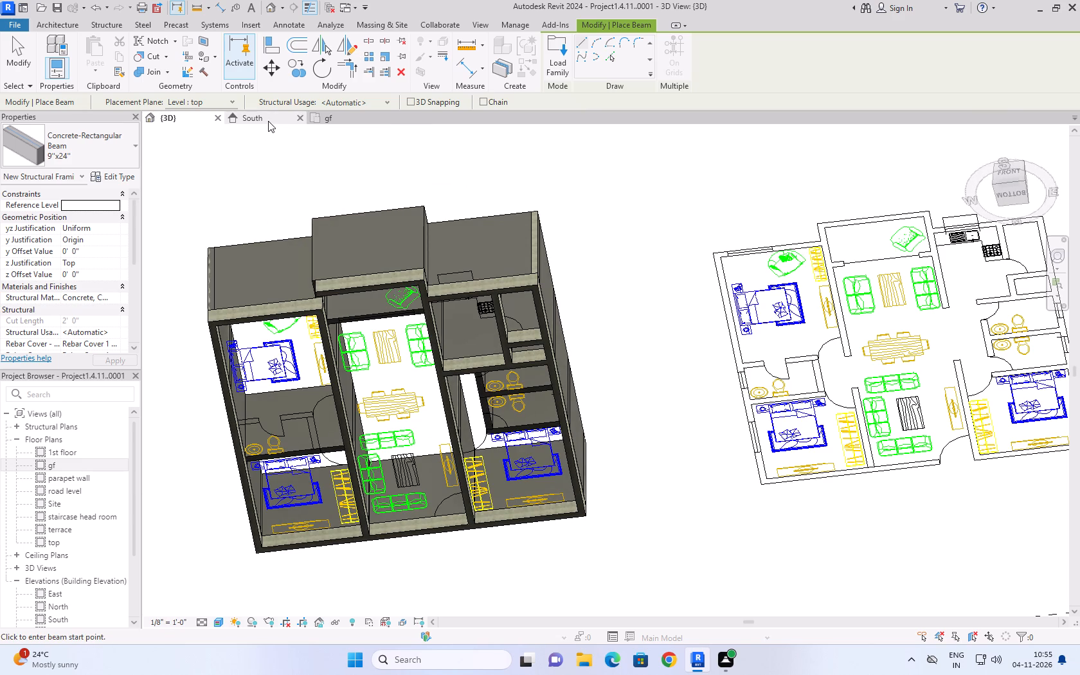
In the gf plan, place a 9''x24'' beam along the toilets' passage-side wall, from the kitchen-toilet beam up to the bedroom-toilet wall.
click(338, 116)
scroll(509, 462, down, 1)
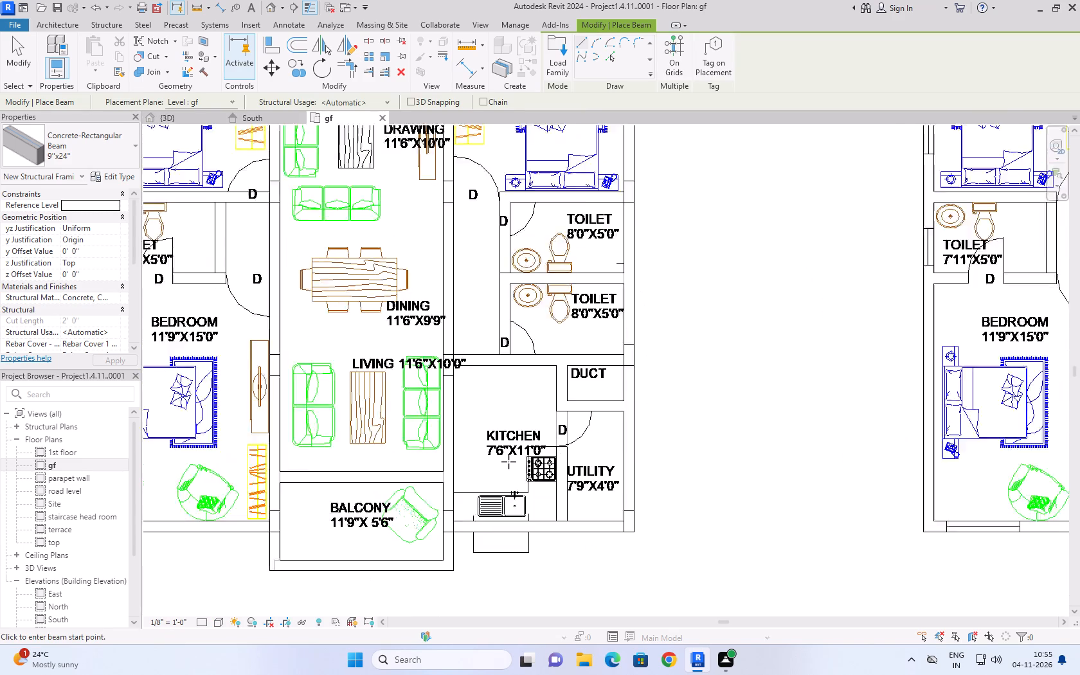
scroll(509, 462, down, 1)
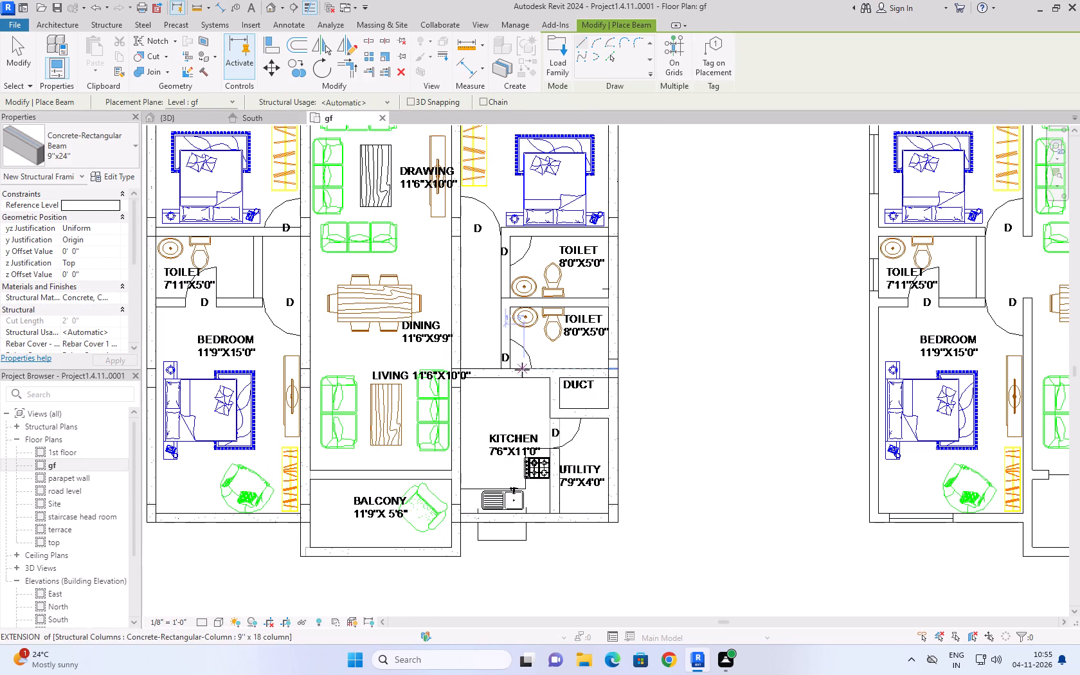
click(507, 366)
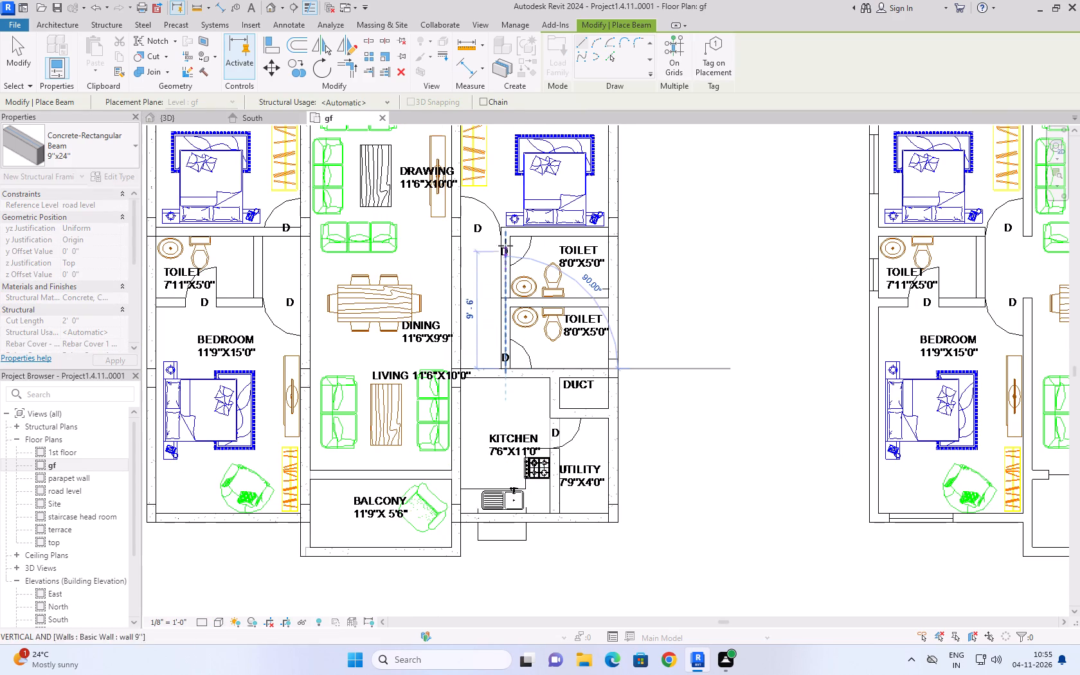
click(505, 235)
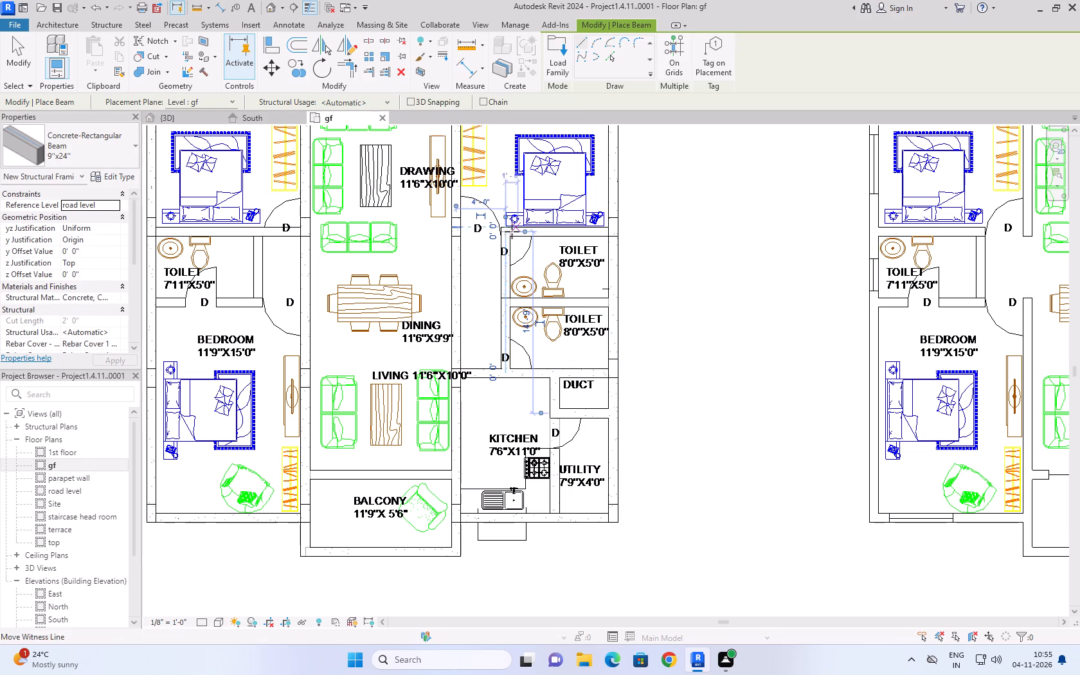
Place 9''x24'' beams along the bedroom-toilet wall and the wall between the two 8'0''X5'0'' toilets, each ending at the outer side wall.
click(507, 233)
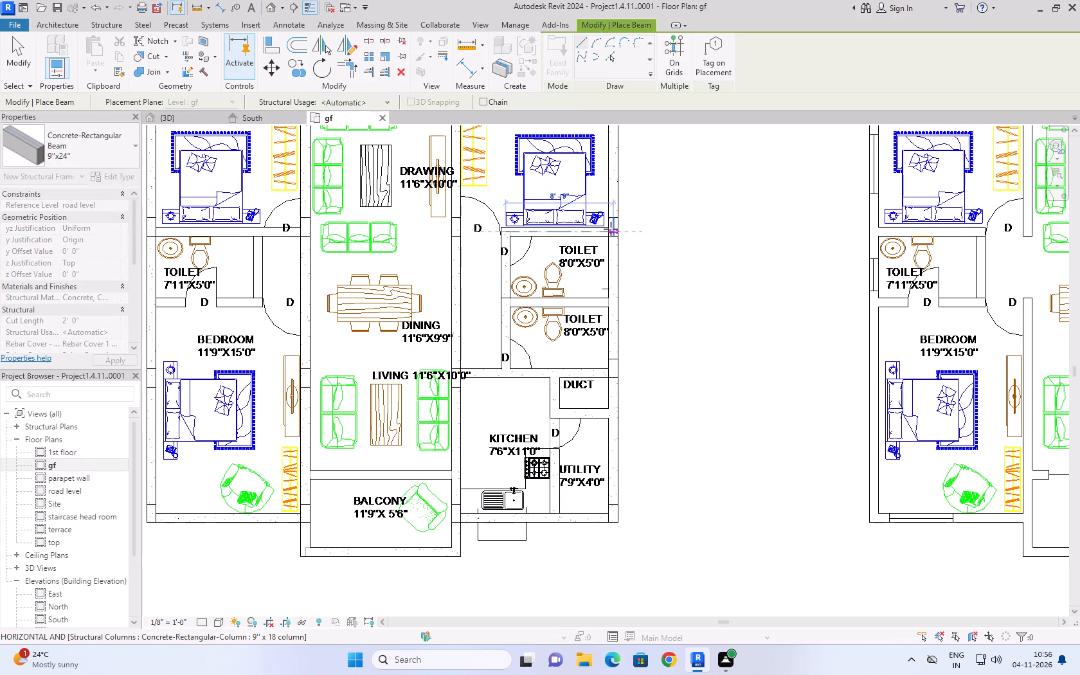
click(611, 229)
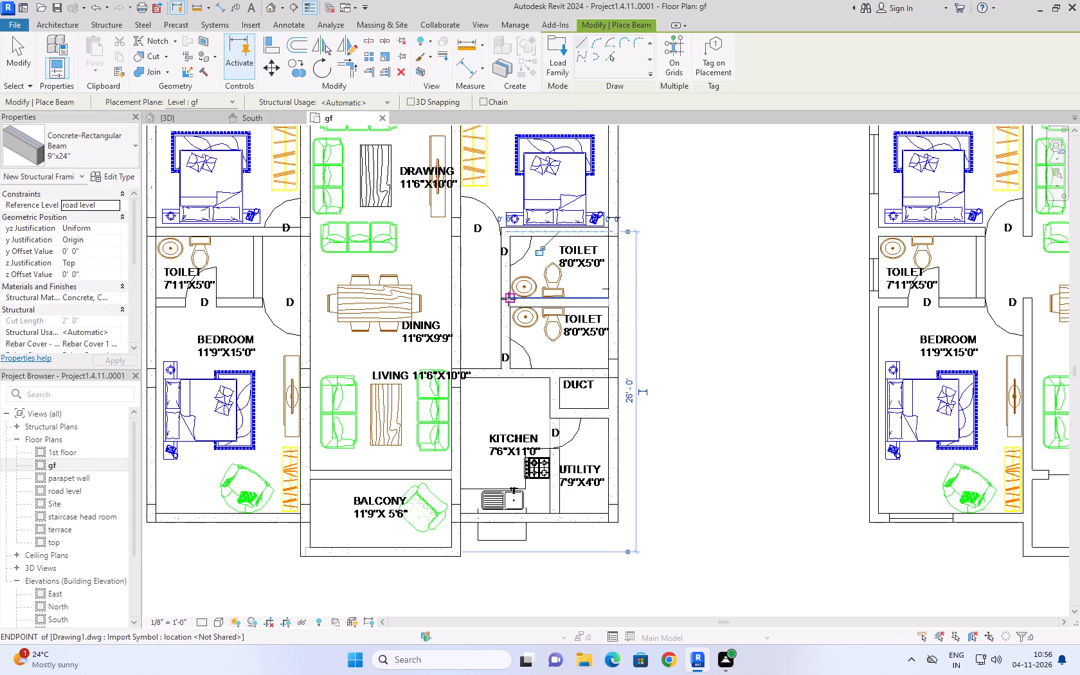
click(506, 303)
click(611, 303)
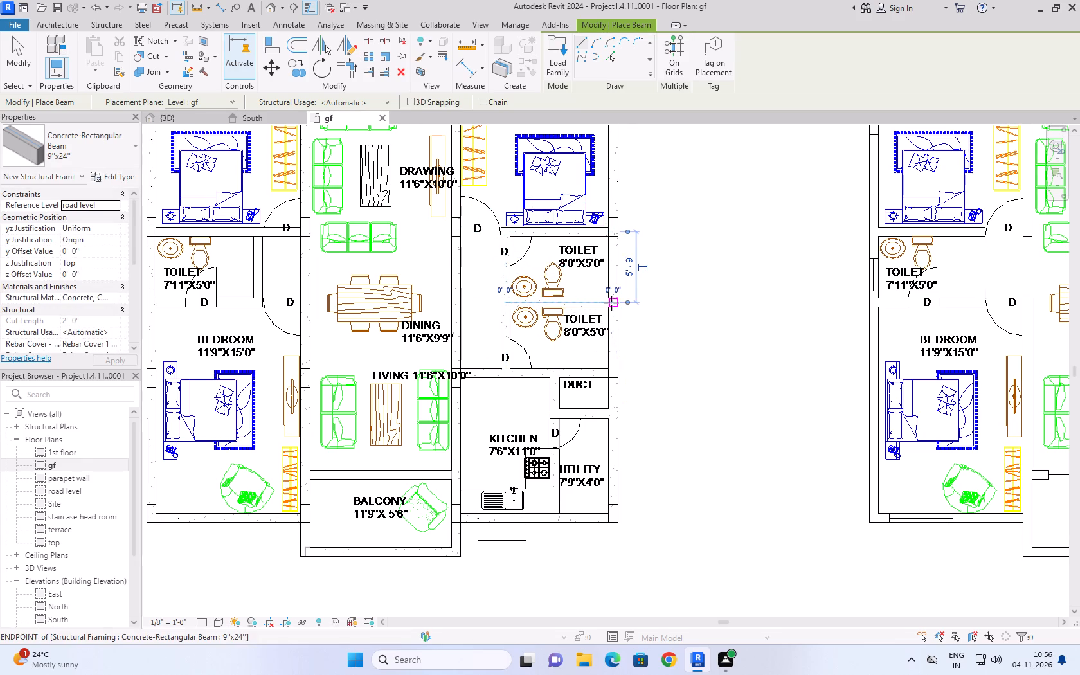
Examine the toilet beams from below in the 3D view and look at the South elevation without setting a new work plane.
click(195, 117)
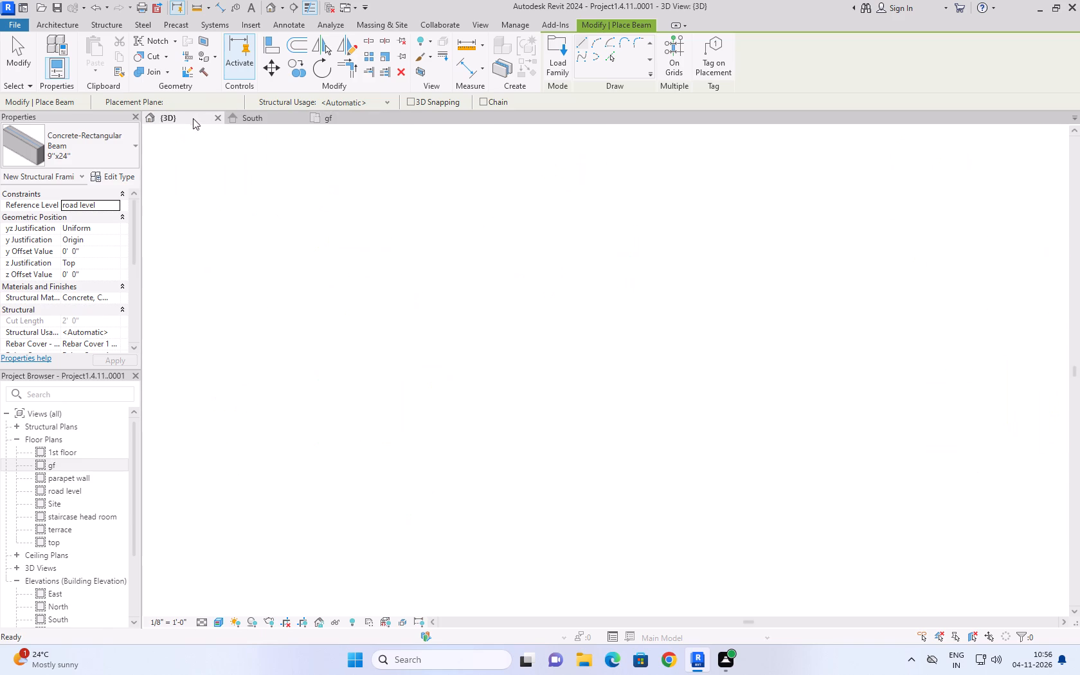
scroll(521, 507, up, 3)
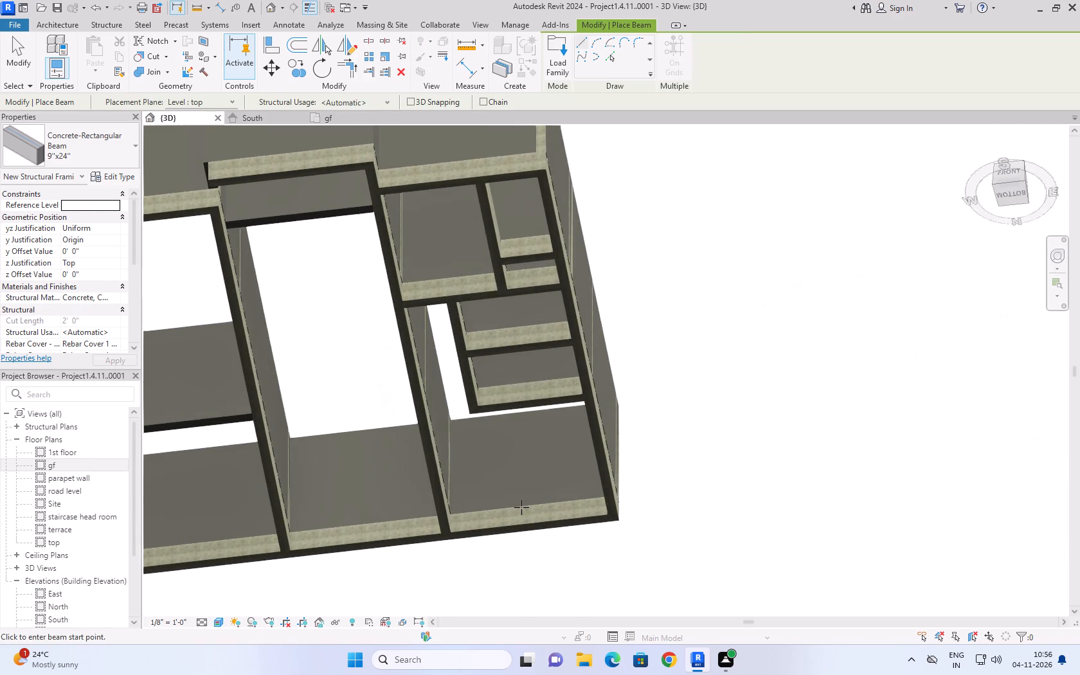
click(245, 122)
click(564, 407)
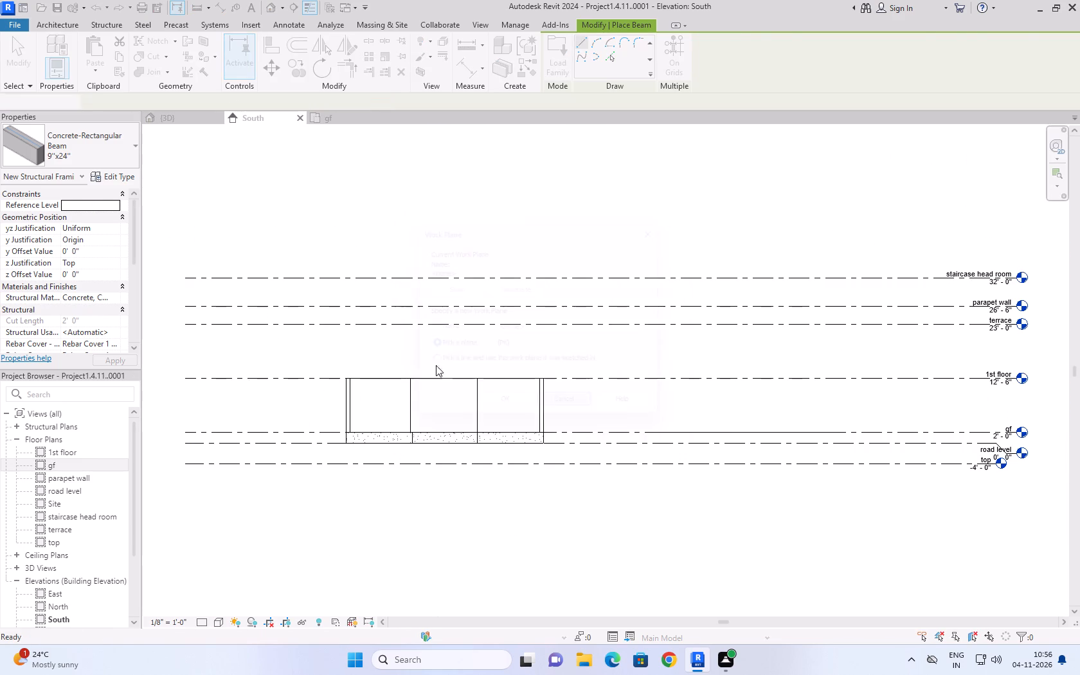
In the gf plan, place a 9''x24'' beam between drawing and dining, from the left bedroom's wall across the passage to the toilet wall corner.
click(326, 114)
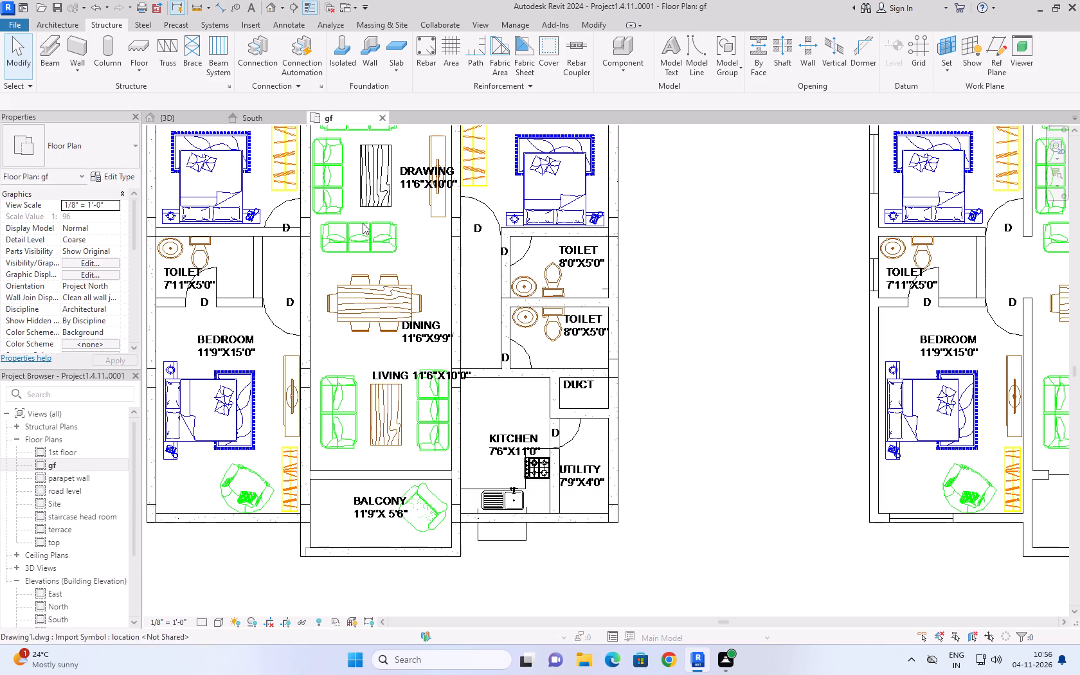
scroll(535, 243, down, 2)
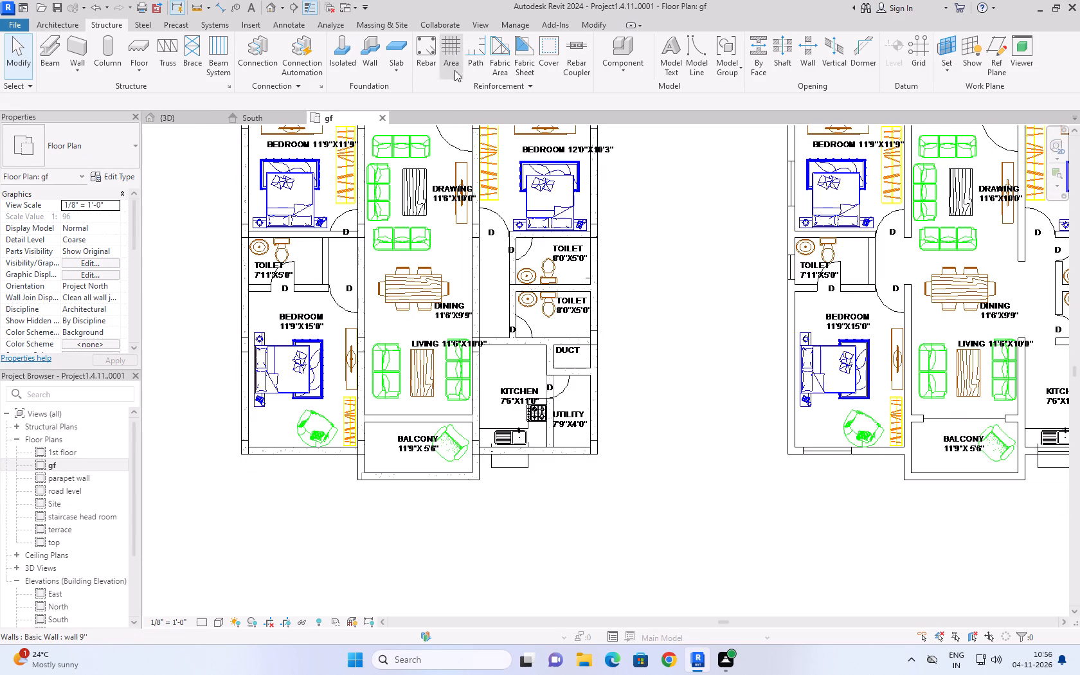
click(40, 46)
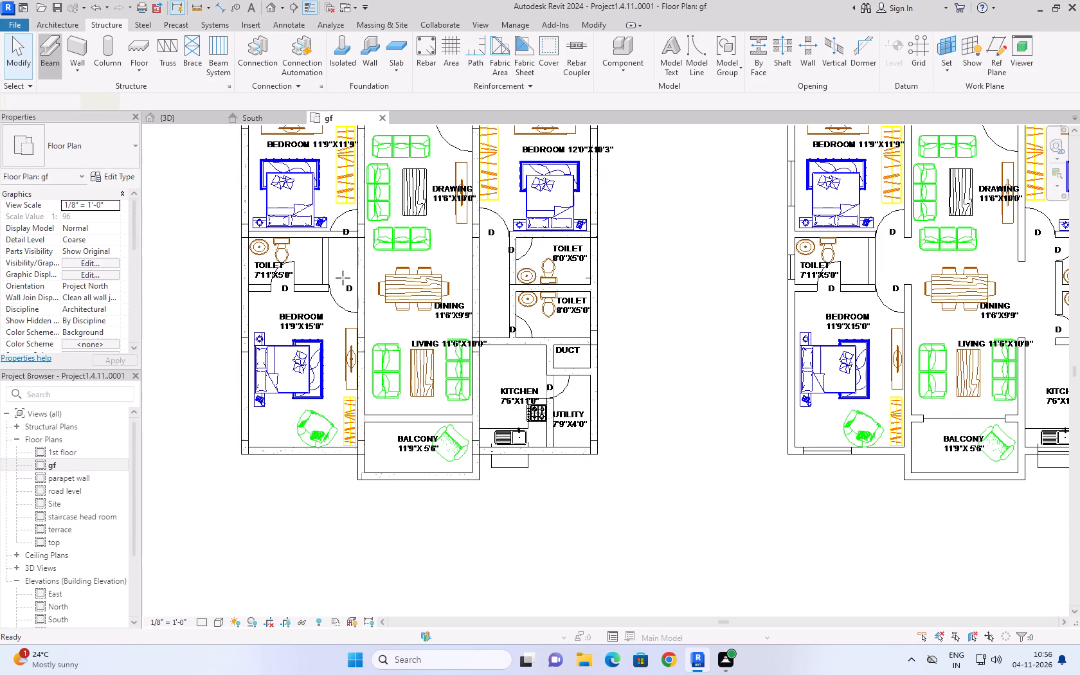
click(355, 237)
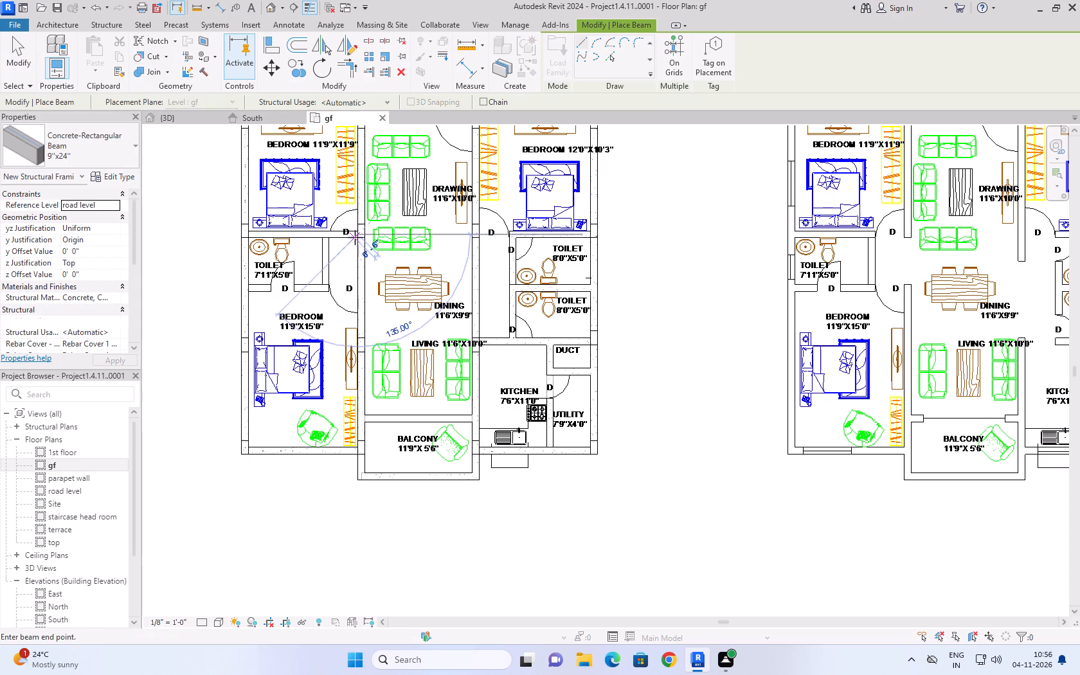
click(513, 235)
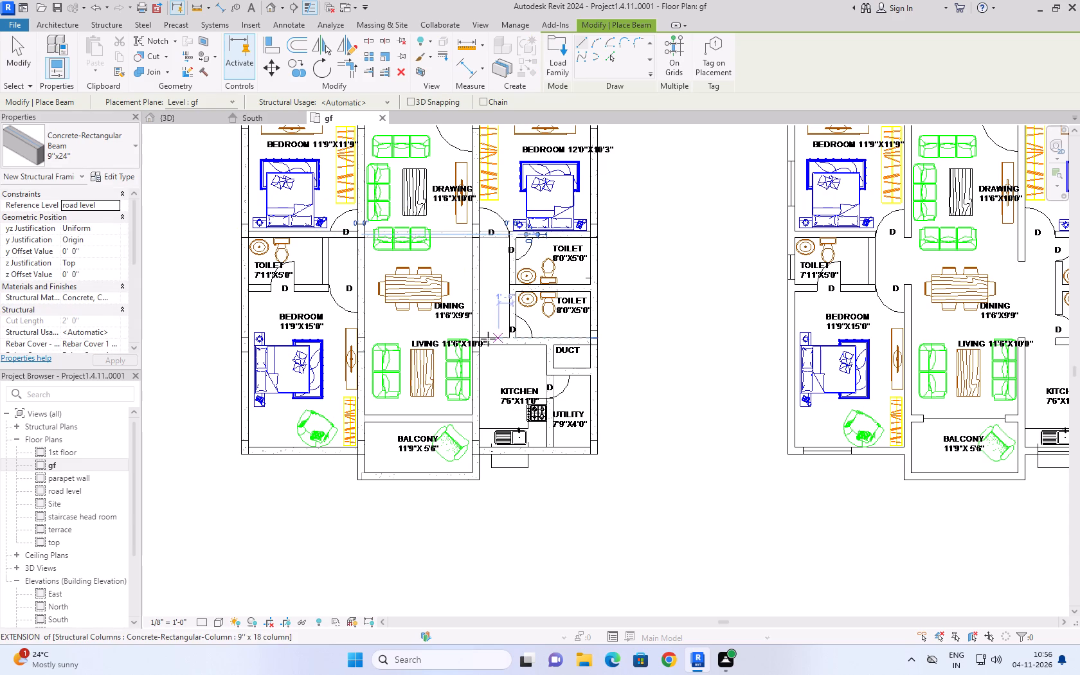
Place a 9''x24'' beam about 24'-9'' long from the kitchen-living wall, in line with the kitchen-toilet beam, to the left bedroom's outer wall.
scroll(482, 341, up, 5)
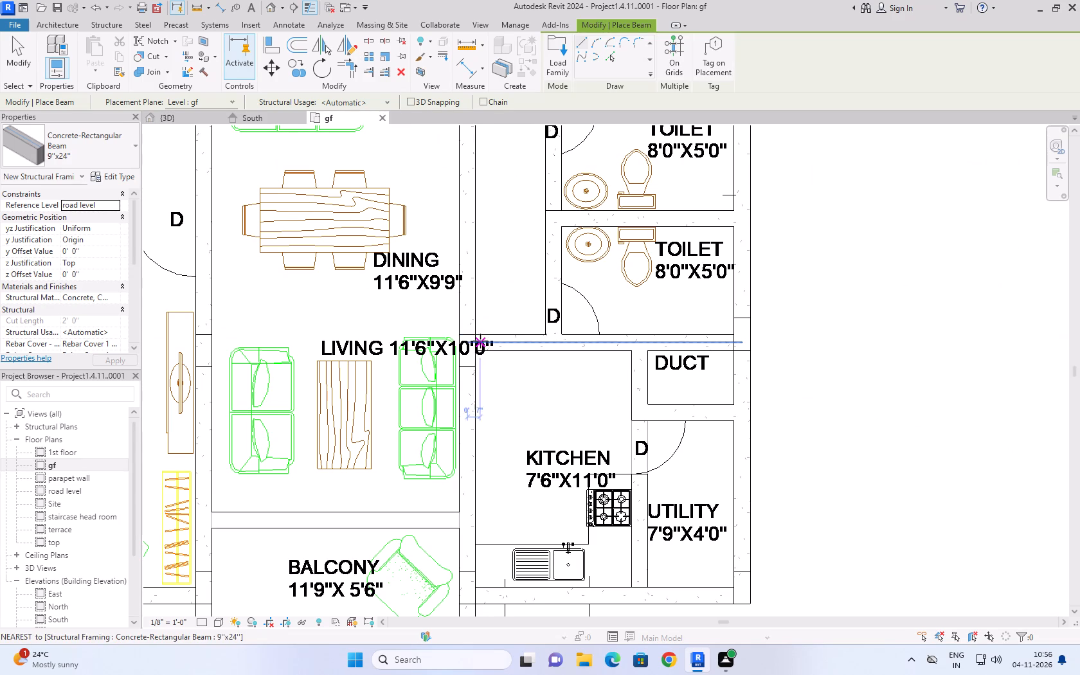
click(469, 341)
scroll(337, 347, down, 3)
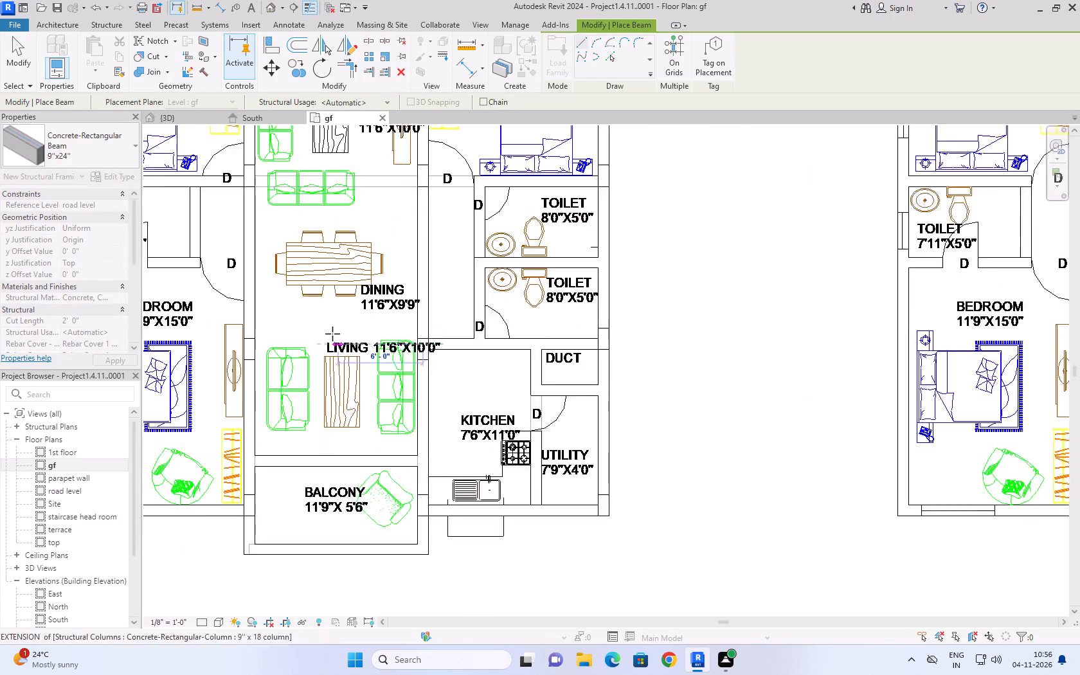
scroll(332, 334, down, 4)
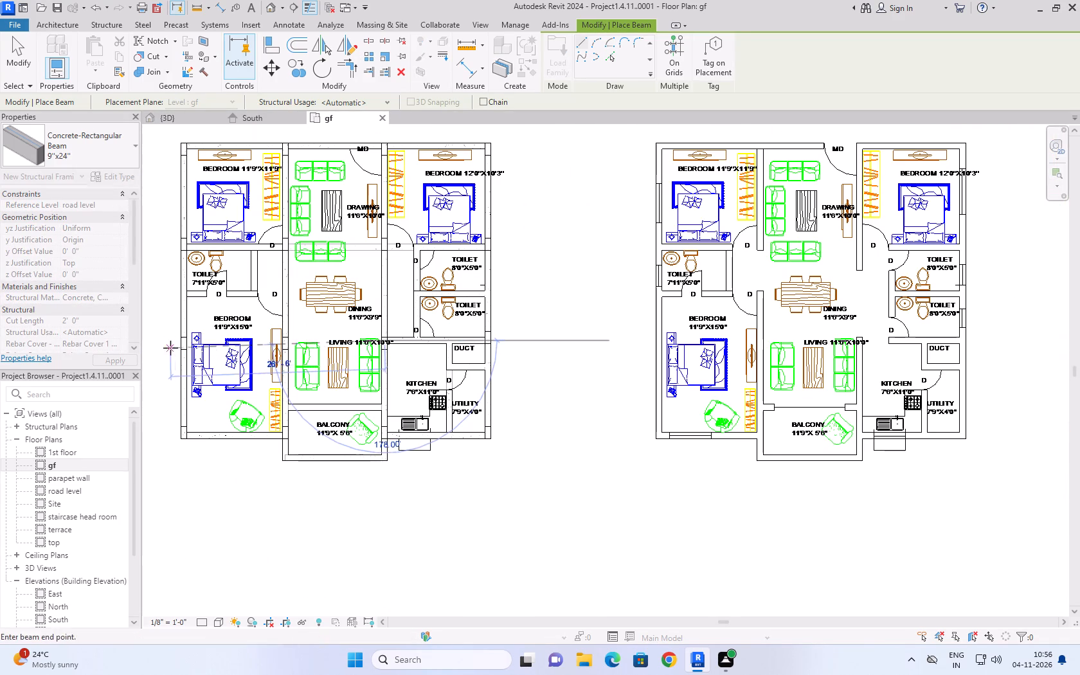
scroll(168, 346, up, 5)
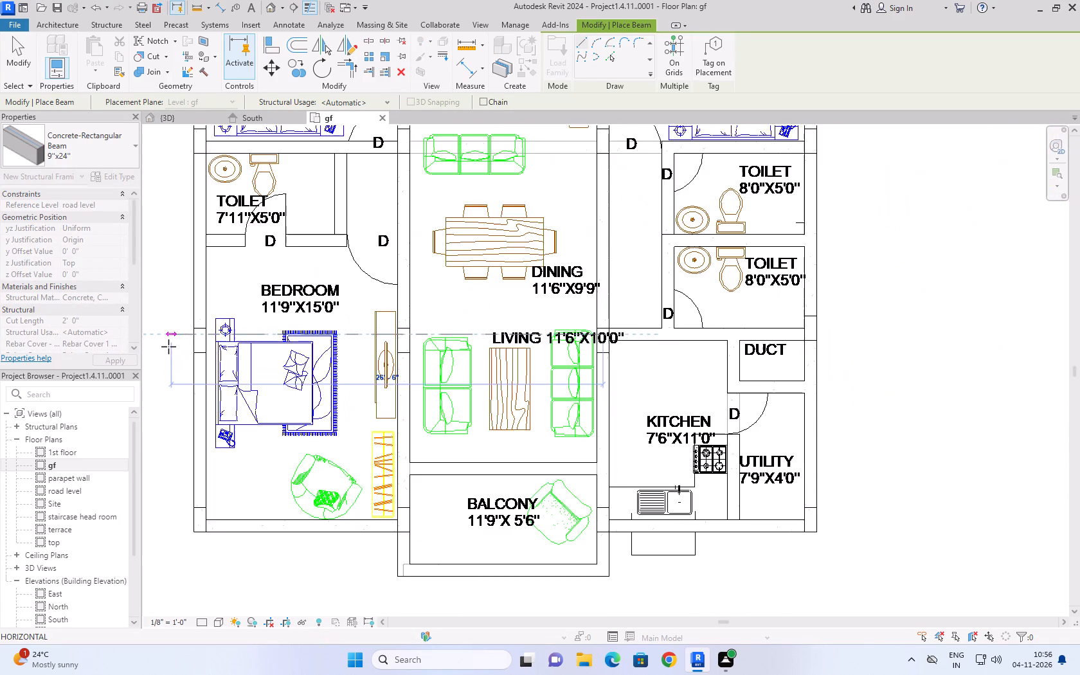
scroll(168, 346, up, 2)
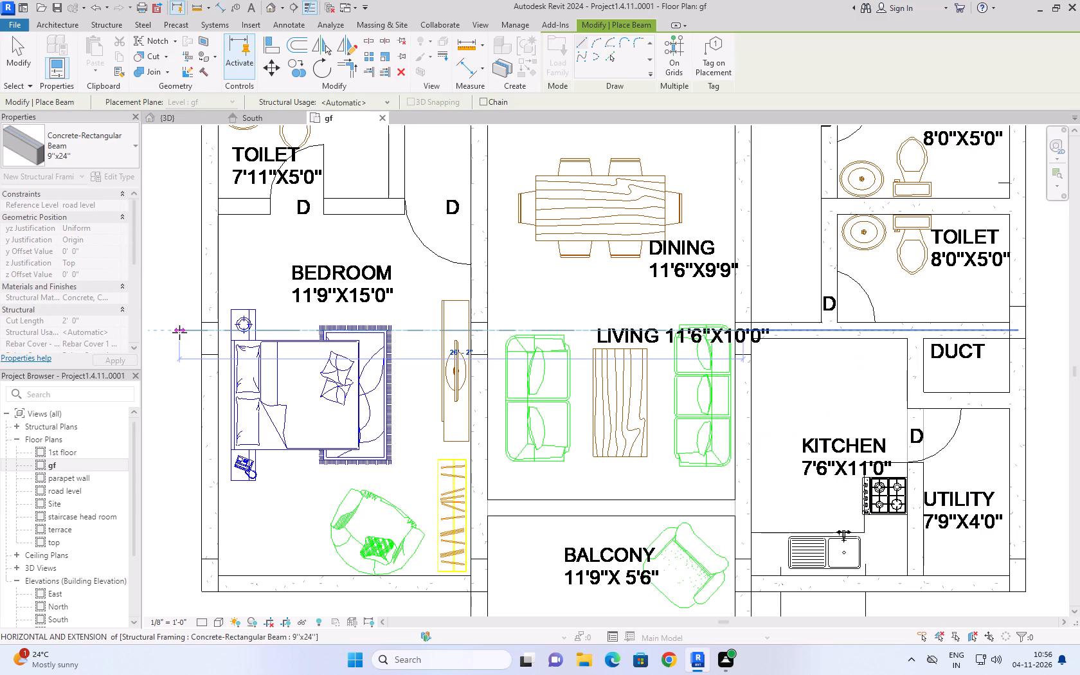
click(210, 327)
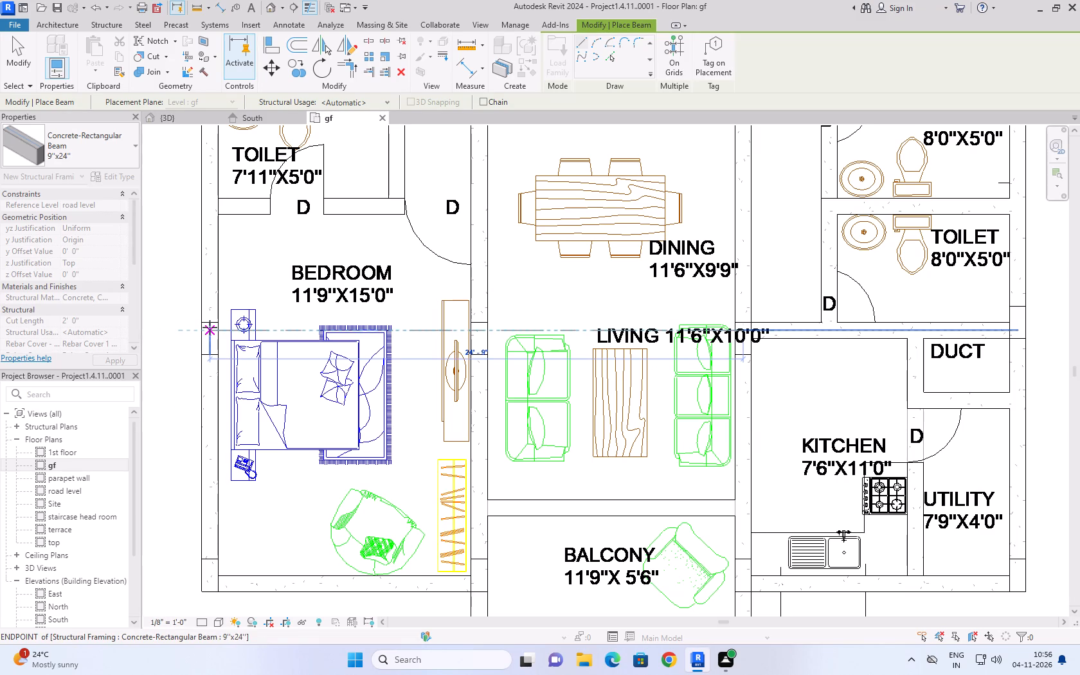
scroll(374, 410, down, 7)
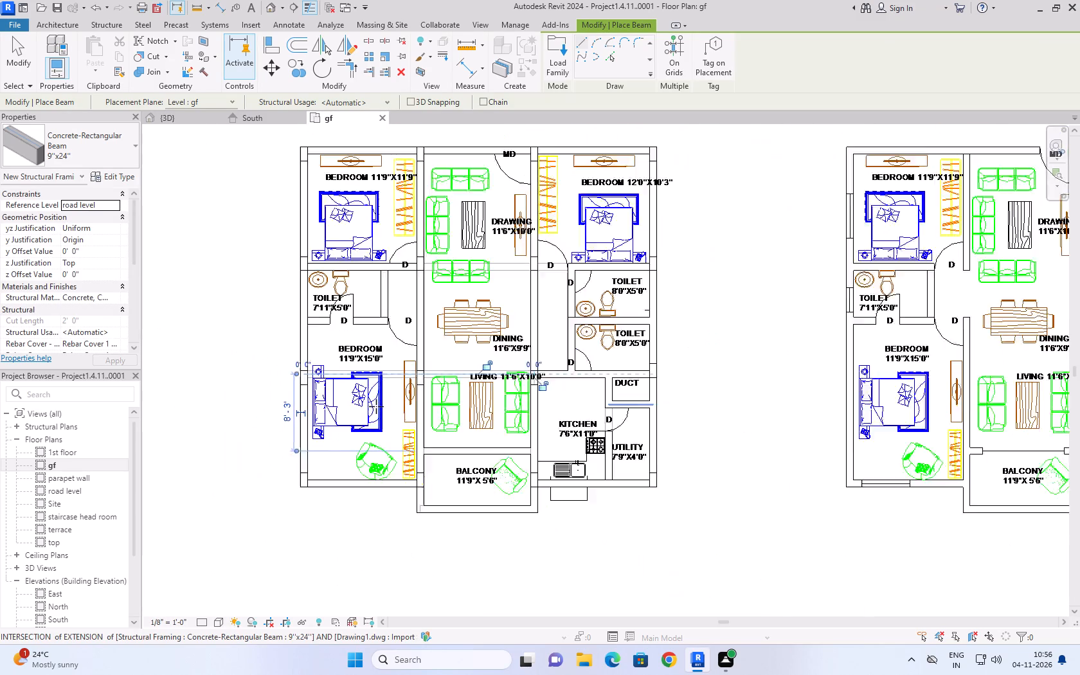
Examine the beam layout from below in the 3D view, checking the cross beams around living, dining and bedrooms, and return to the gf plan.
click(180, 116)
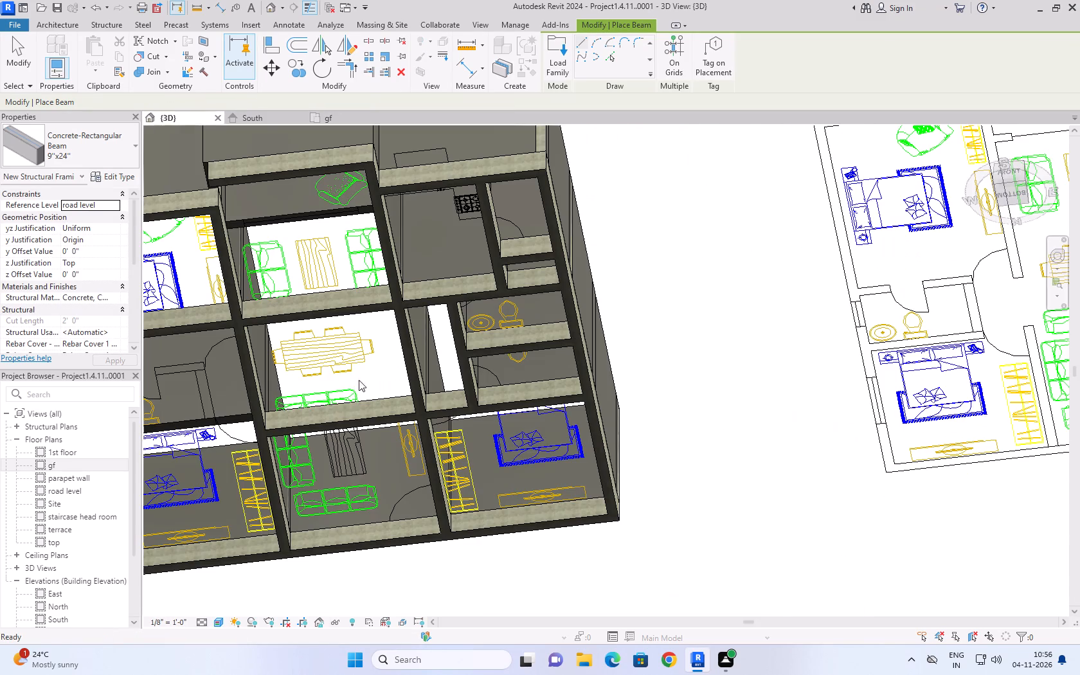
scroll(589, 382, down, 3)
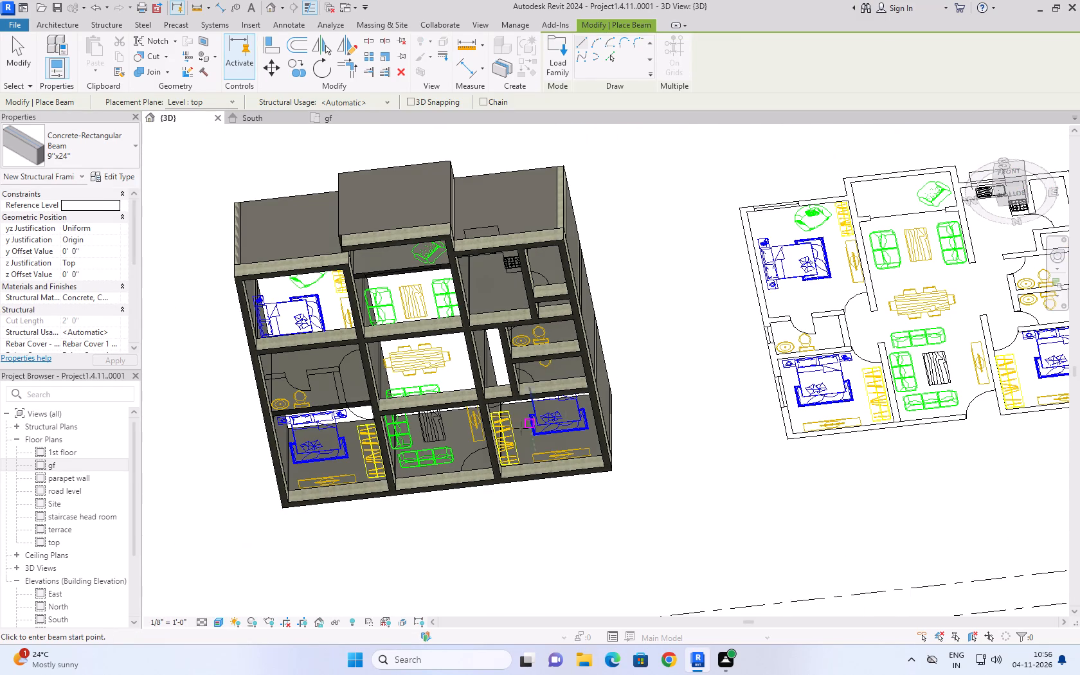
scroll(391, 437, up, 7)
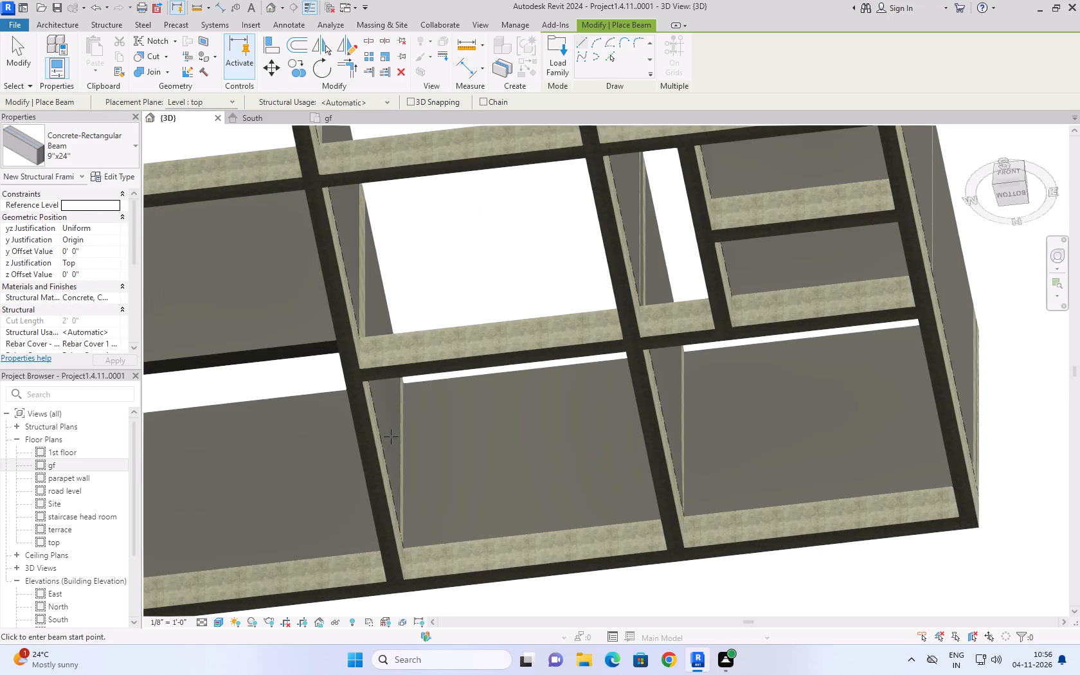
scroll(388, 415, down, 7)
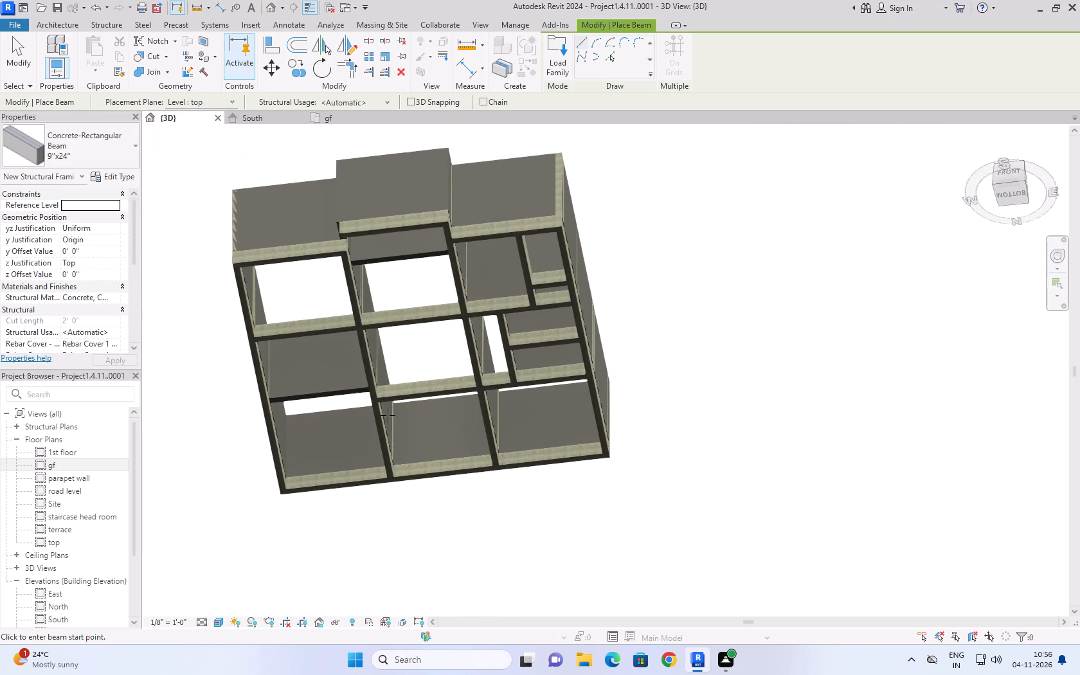
click(246, 116)
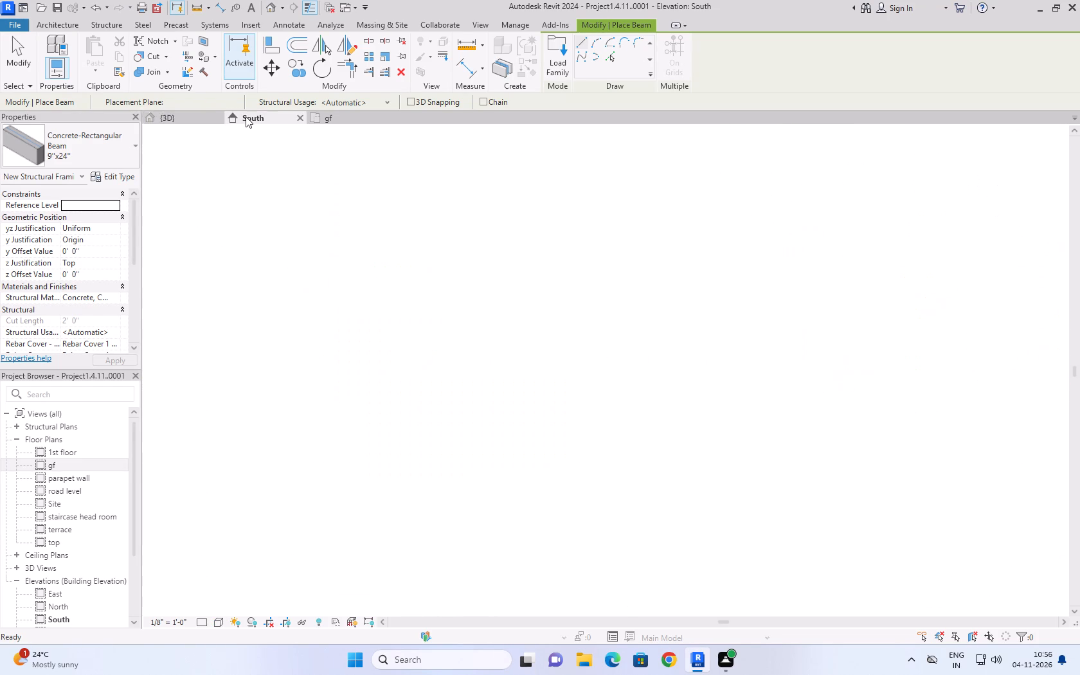
click(339, 115)
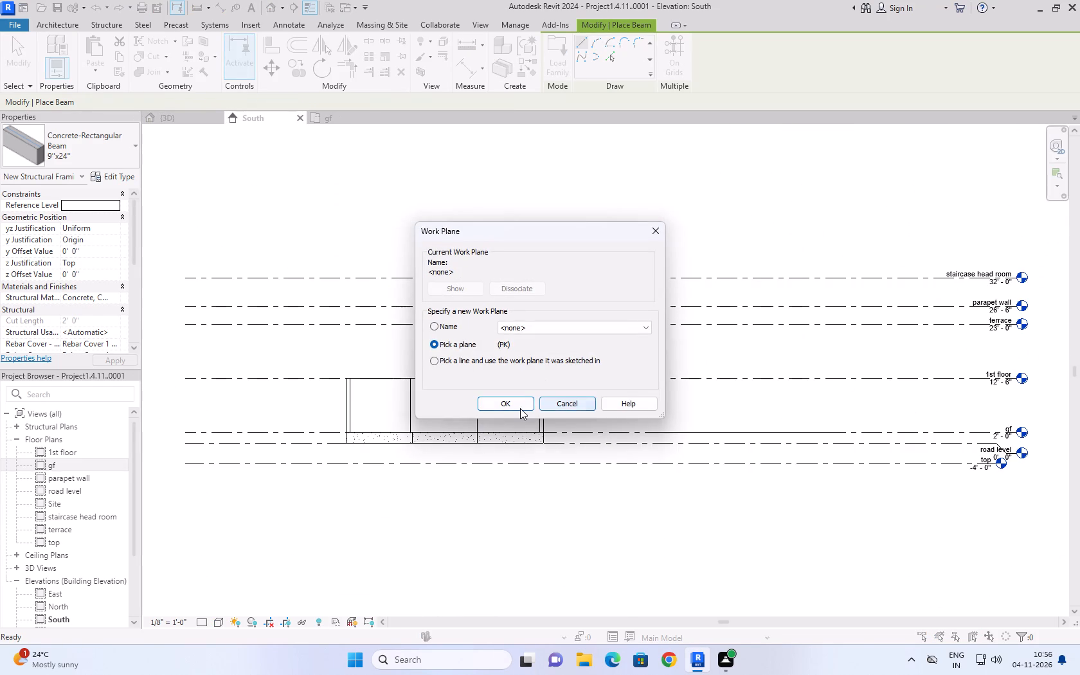
click(520, 408)
click(348, 121)
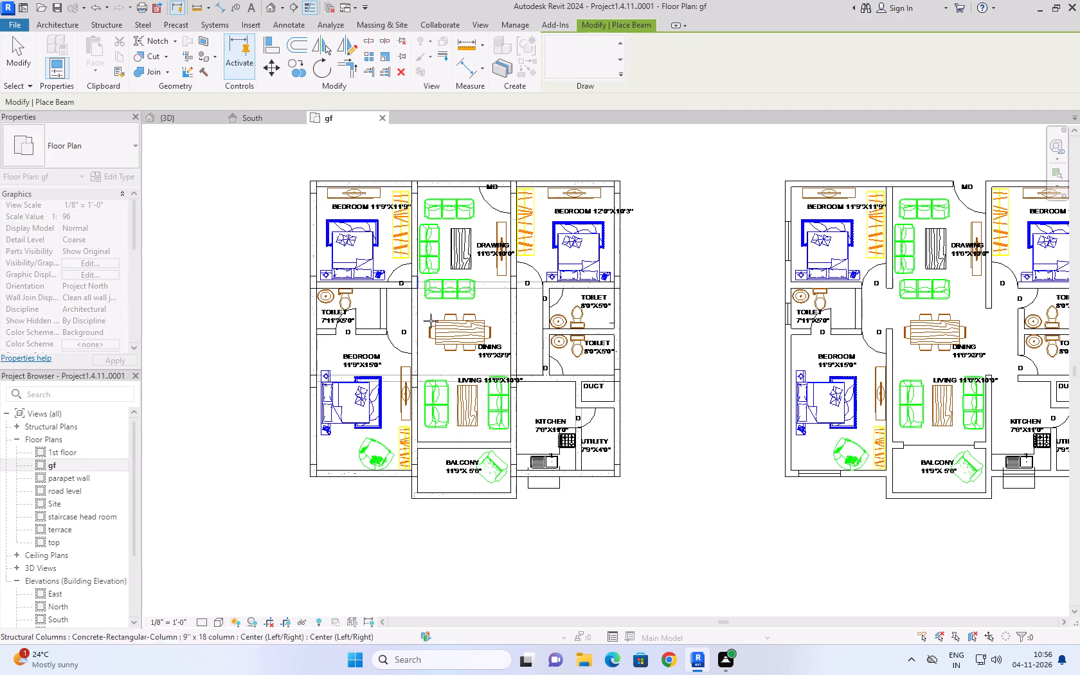
scroll(413, 396, up, 3)
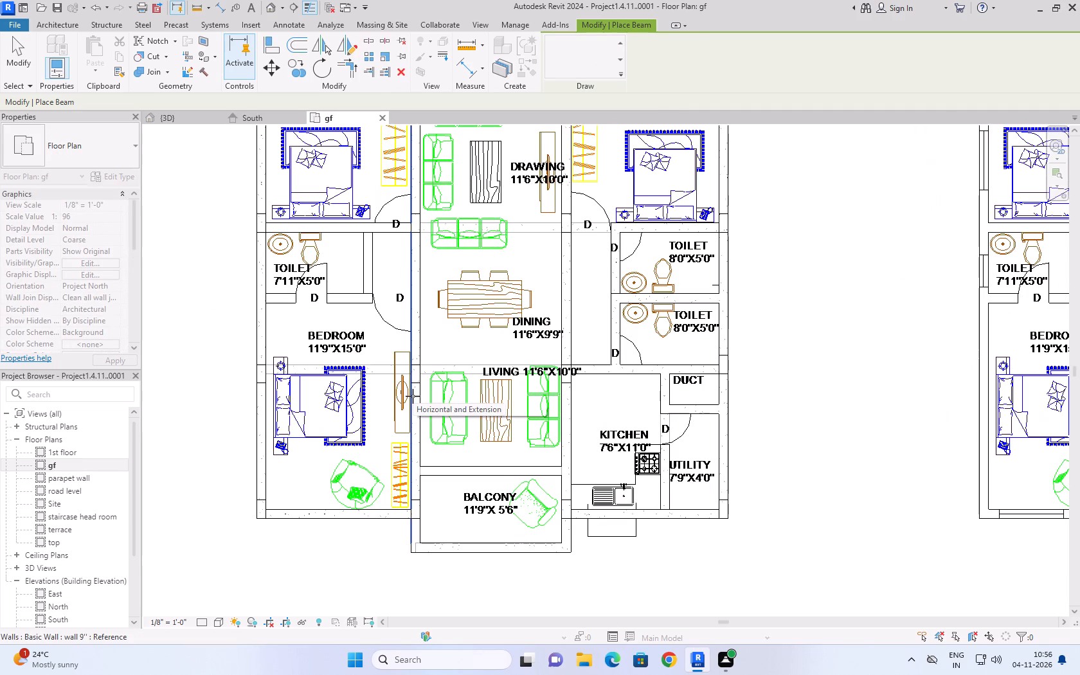
scroll(413, 396, down, 2)
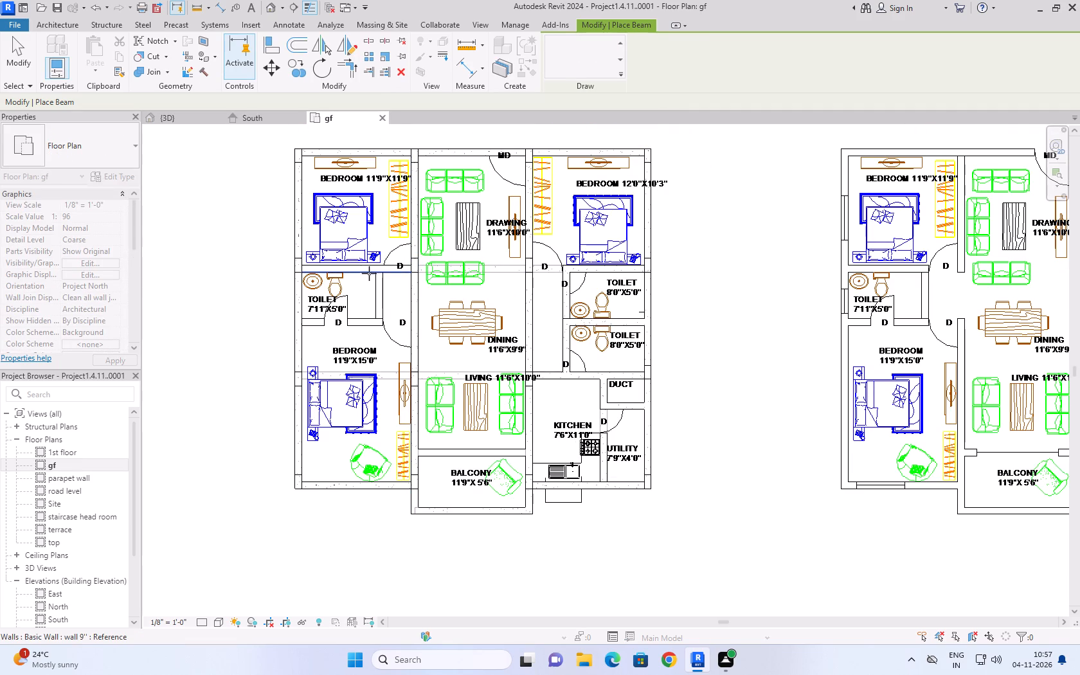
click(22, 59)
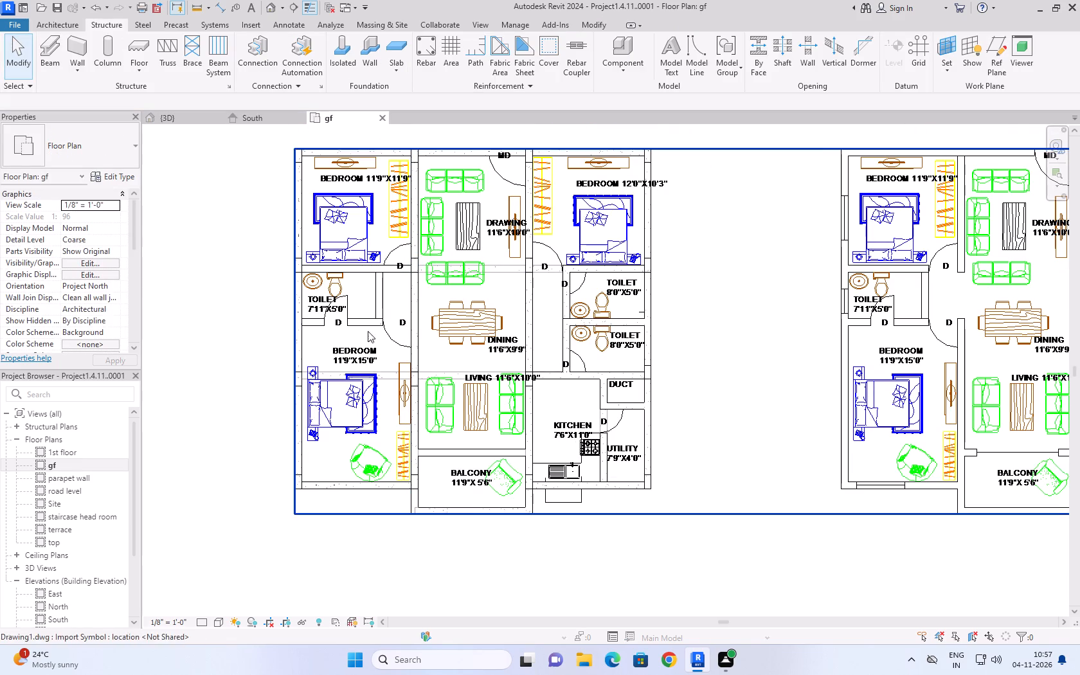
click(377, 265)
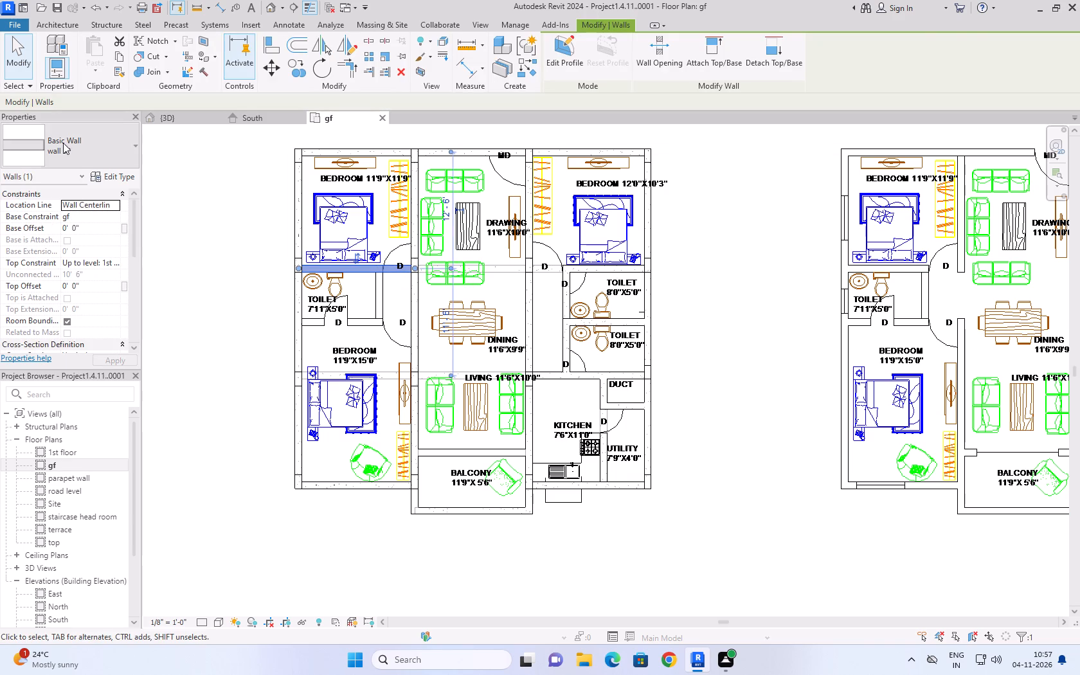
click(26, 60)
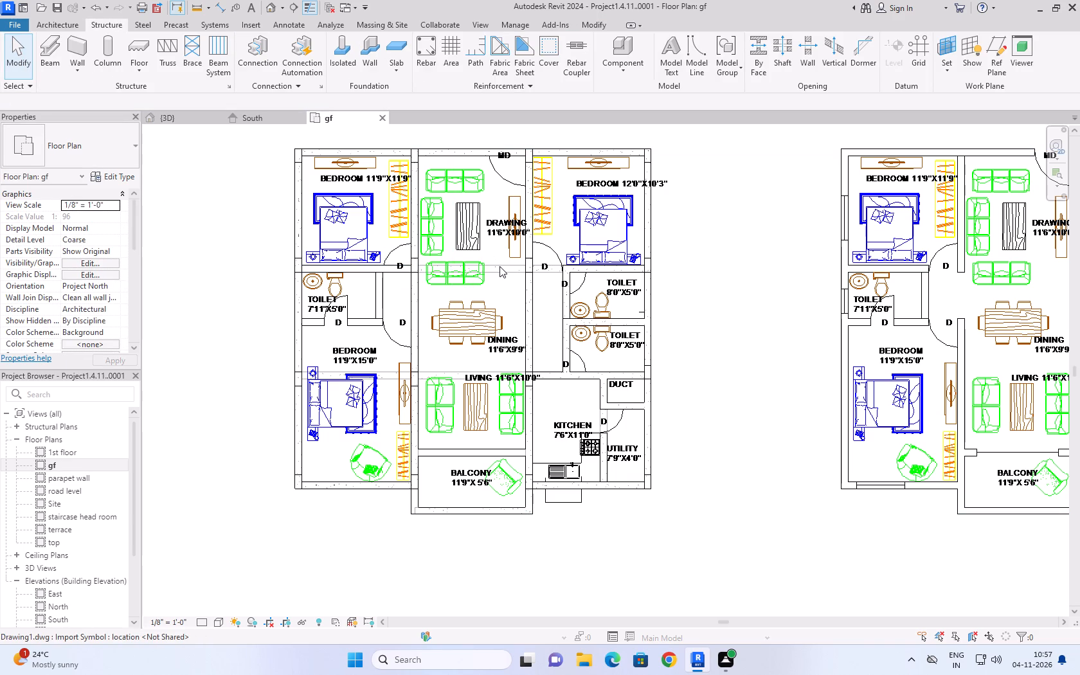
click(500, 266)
Place a 9''x24'' beam along the left toilet's inner side wall, from the upper bedroom wall down to the cross beam through the lower bedroom.
text(bm)
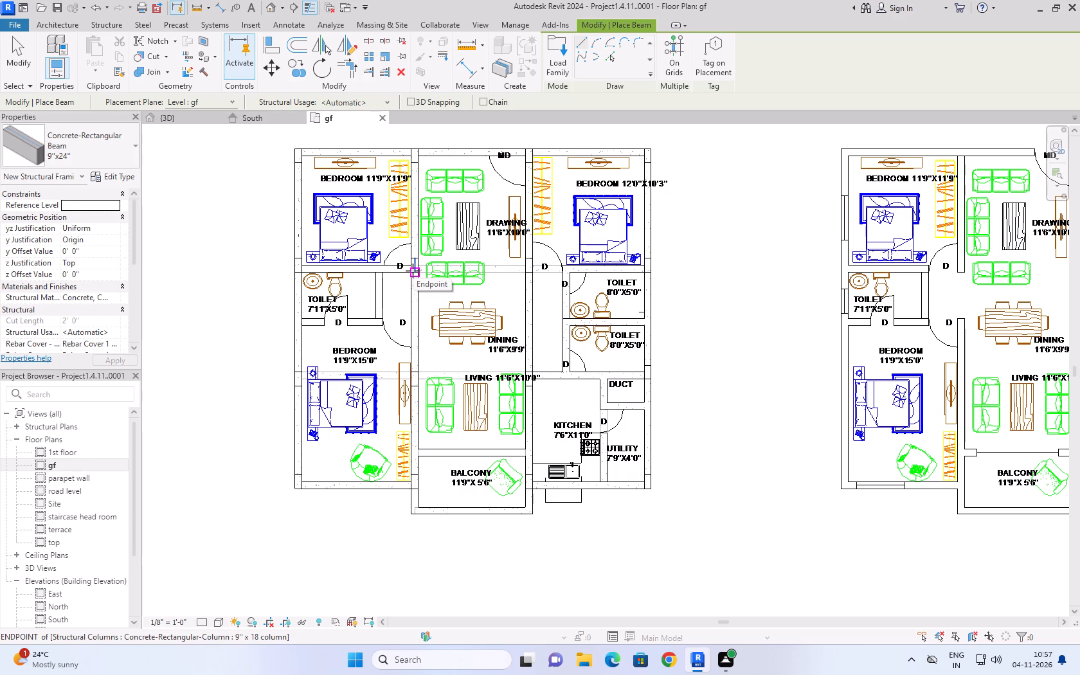
scroll(389, 282, up, 4)
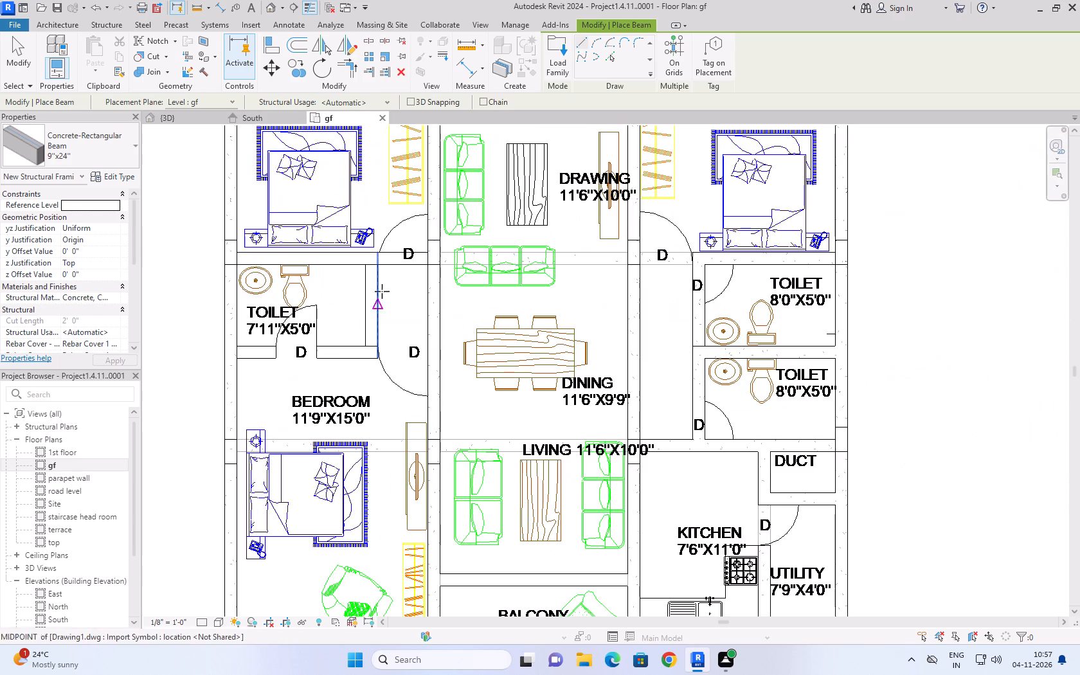
click(371, 259)
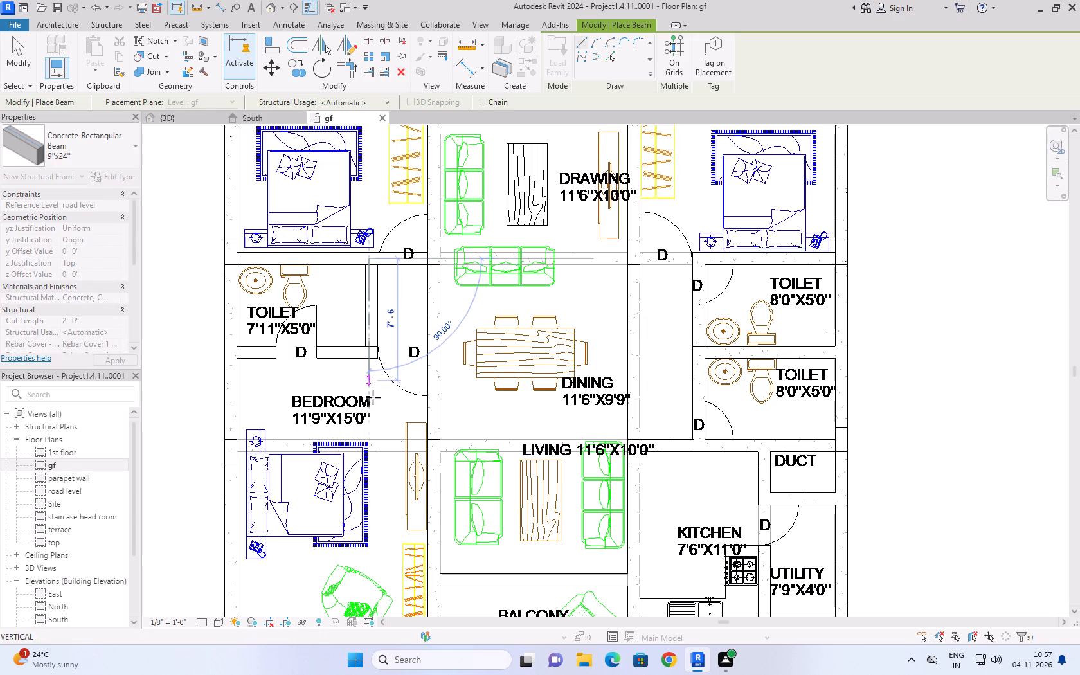
click(371, 447)
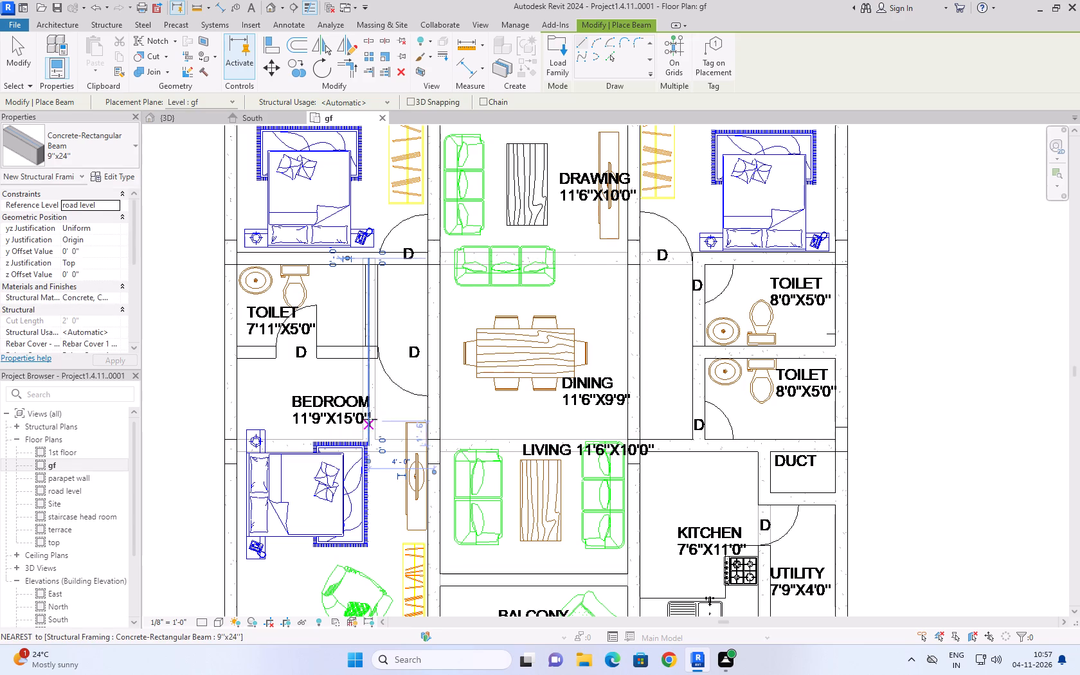
Place three 9''x24'' beams end to end along the left toilet's door wall line, from the outer wall across dining to the beam between the other toilets.
click(368, 353)
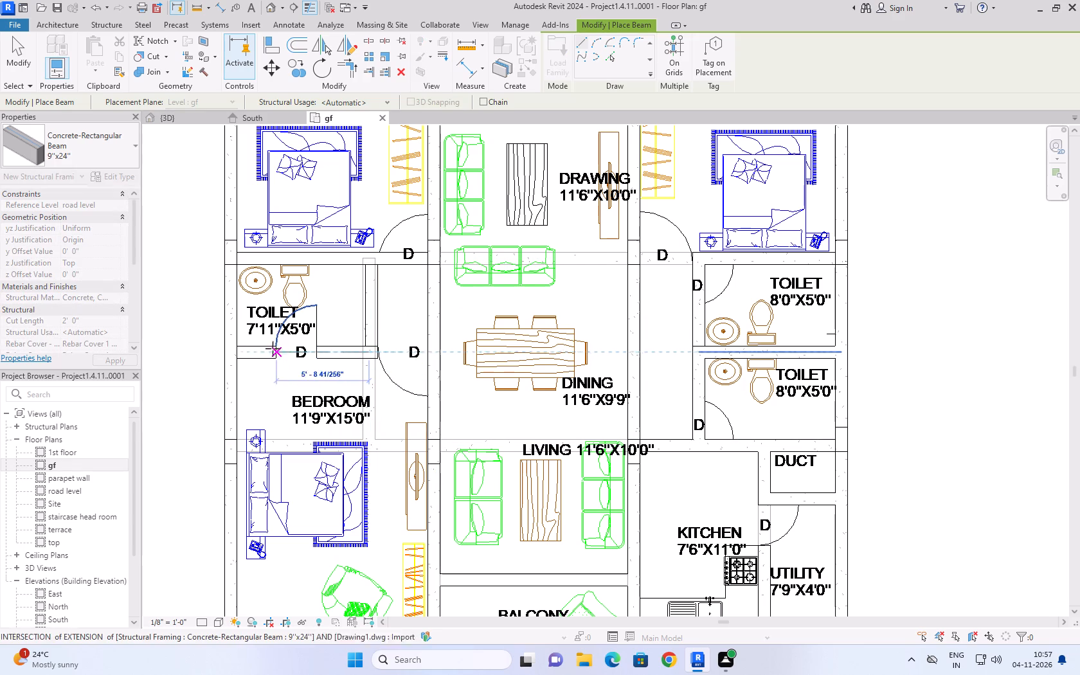
click(233, 349)
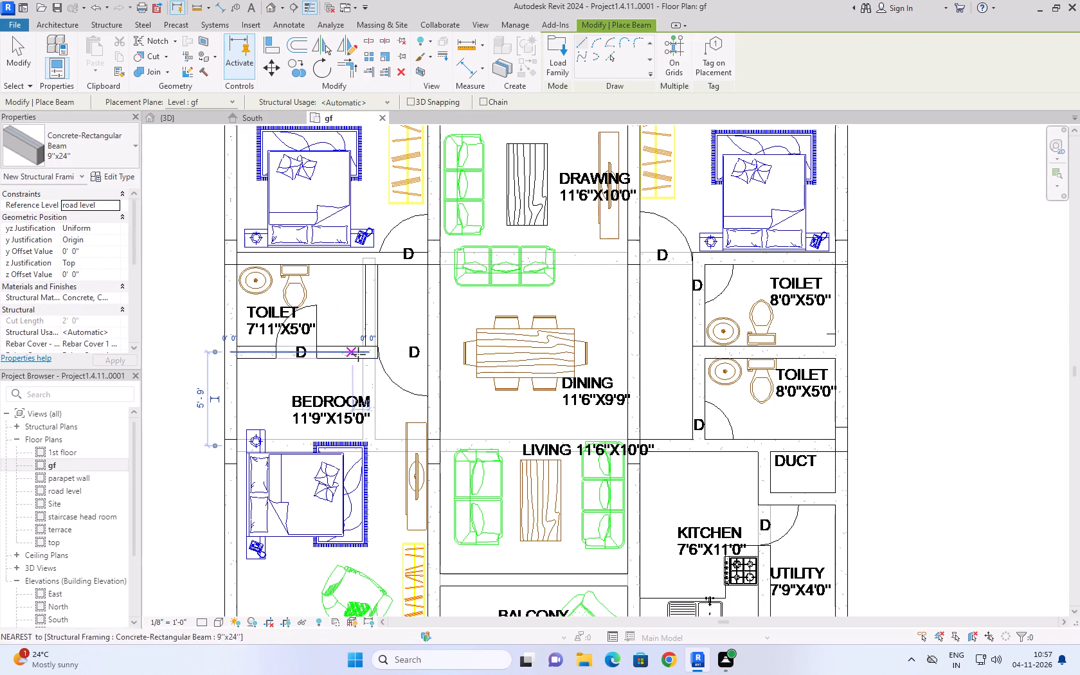
click(370, 353)
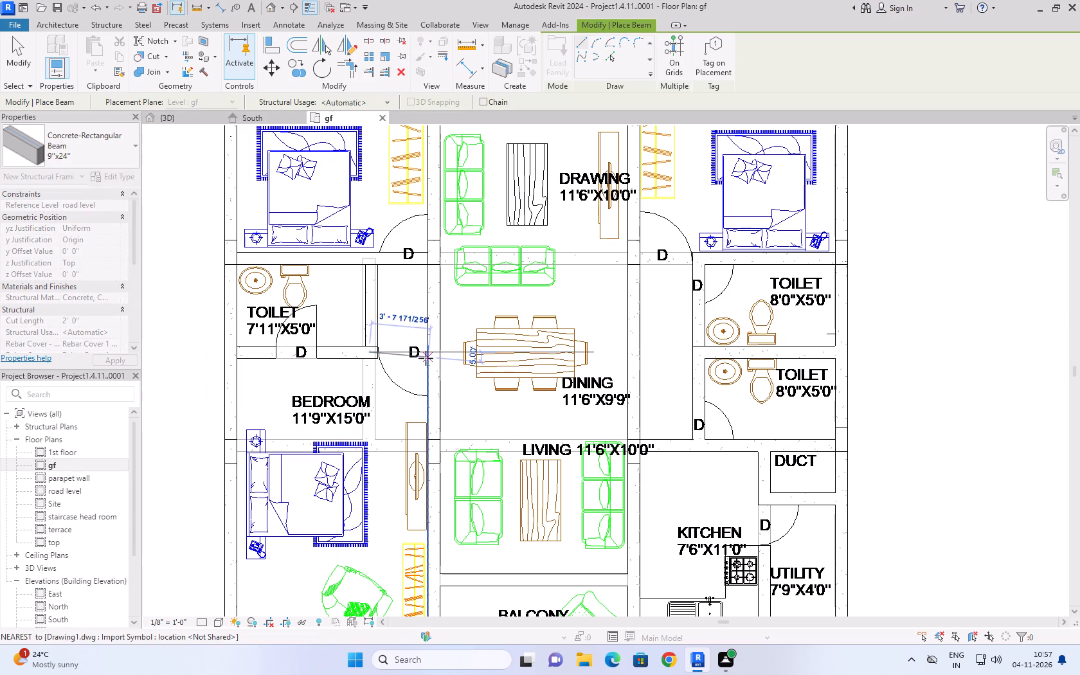
click(435, 355)
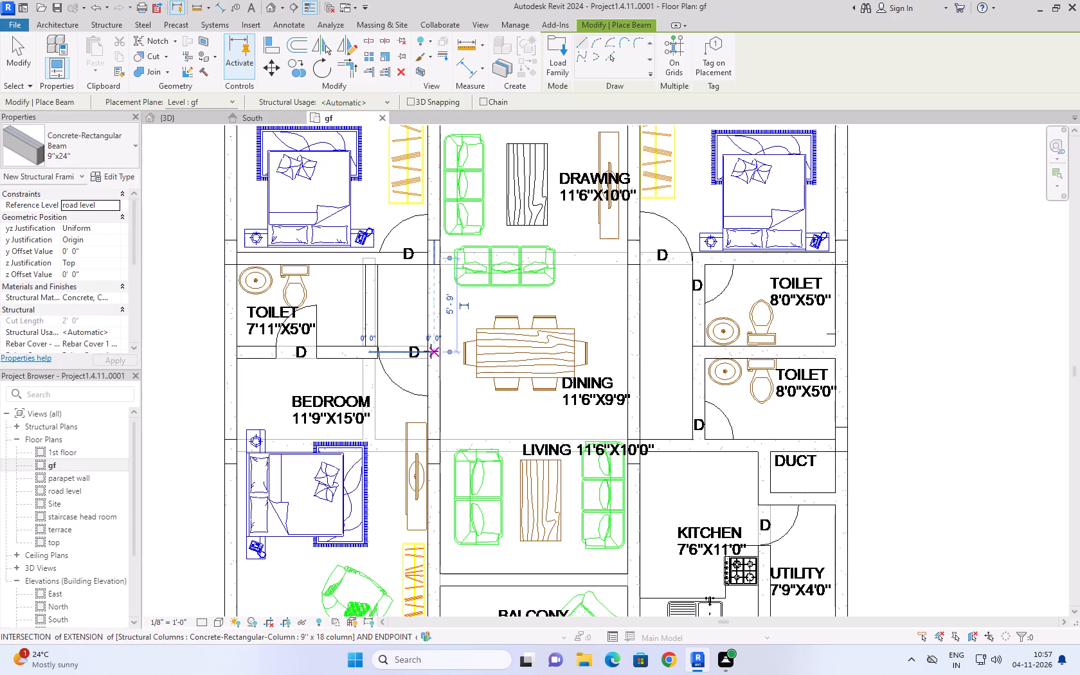
click(431, 351)
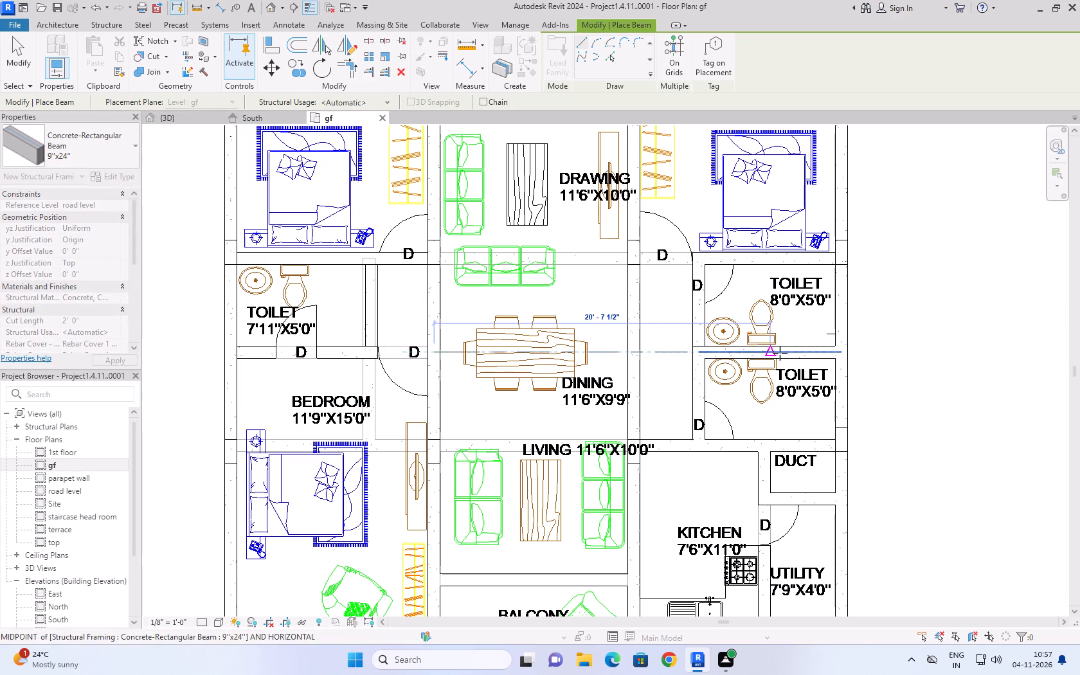
click(699, 352)
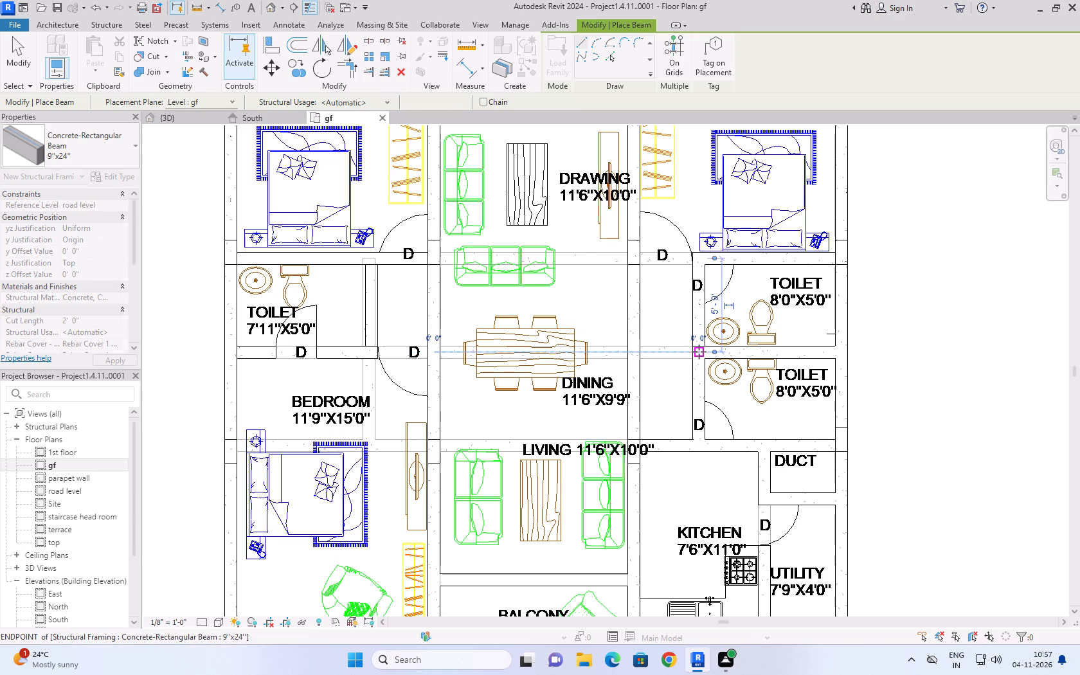
Examine the new toilet and dining beams from below in the 3D view, comparing them with the gf plan.
click(186, 116)
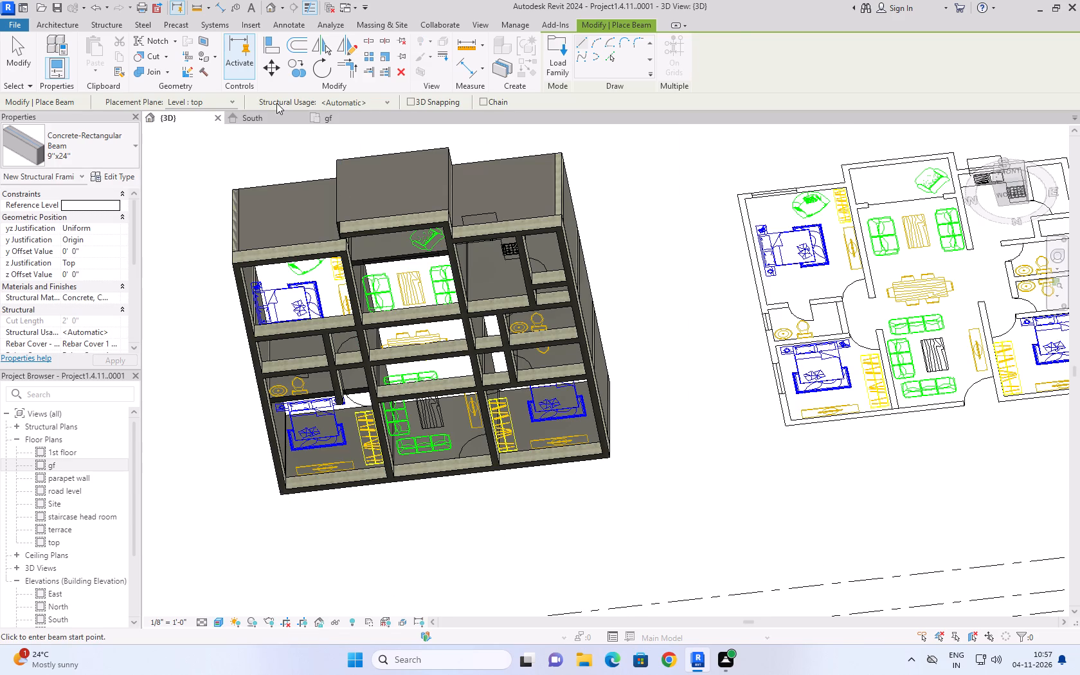
click(327, 116)
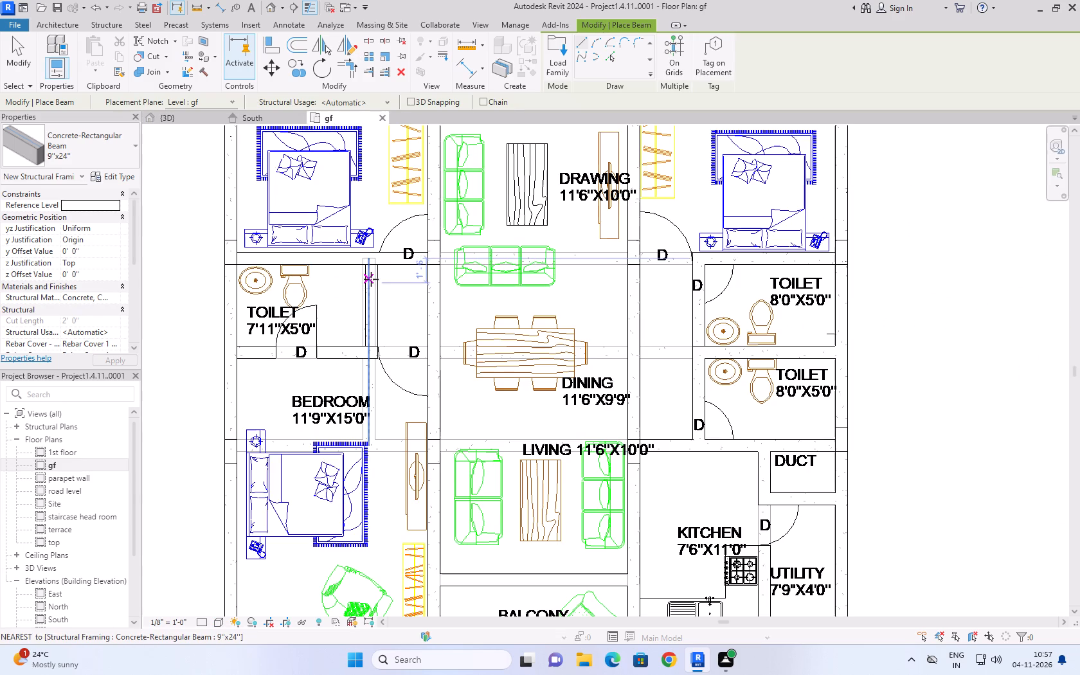
scroll(372, 288, down, 4)
scroll(387, 258, up, 4)
scroll(387, 258, down, 3)
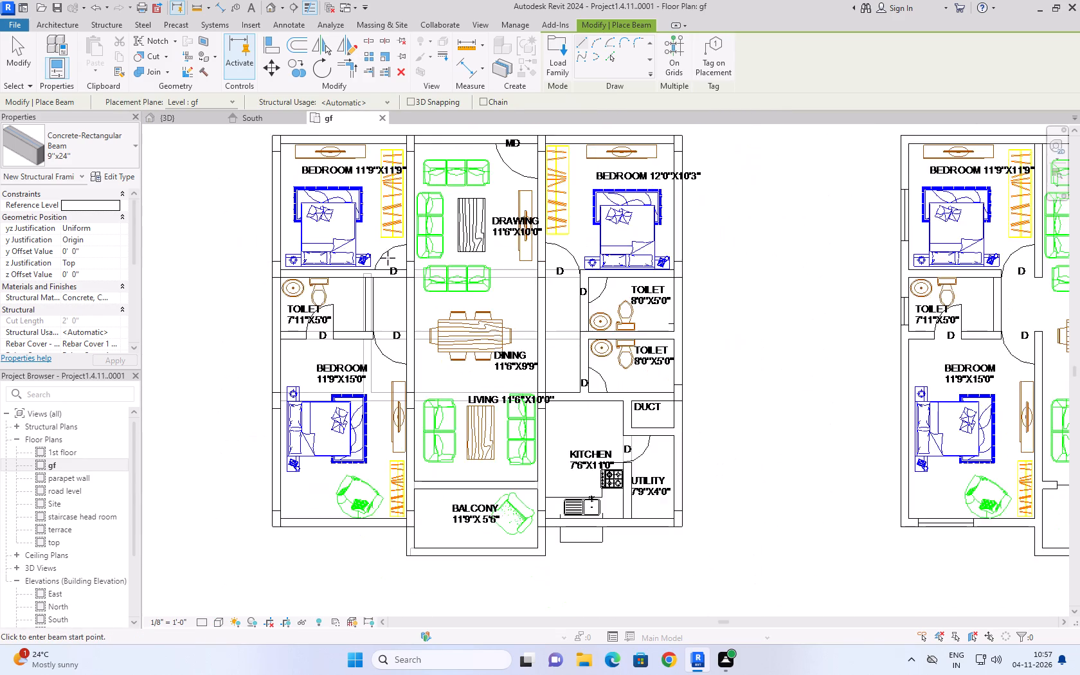
scroll(388, 258, down, 4)
middle_drag(393, 217, 376, 309)
scroll(355, 323, up, 1)
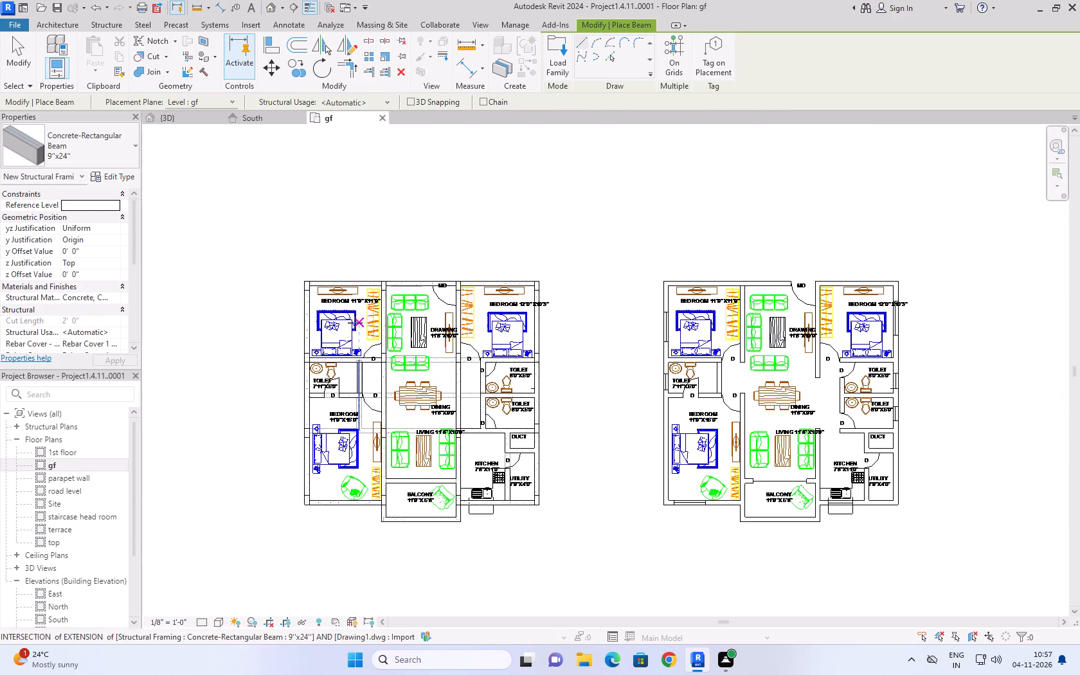
scroll(355, 323, up, 3)
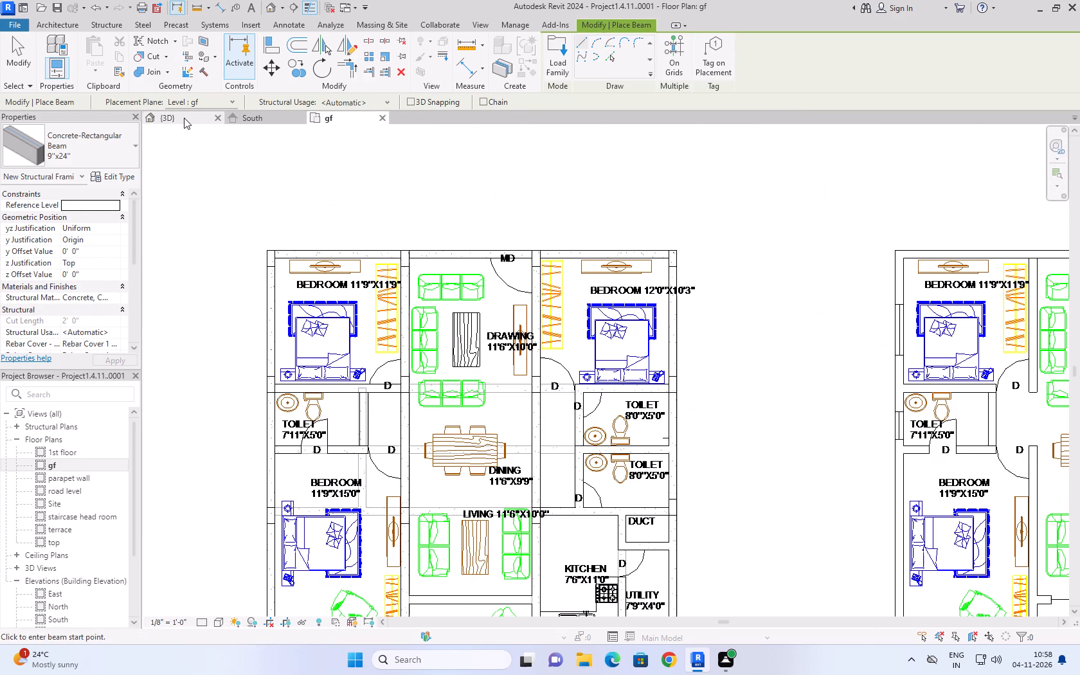
click(184, 118)
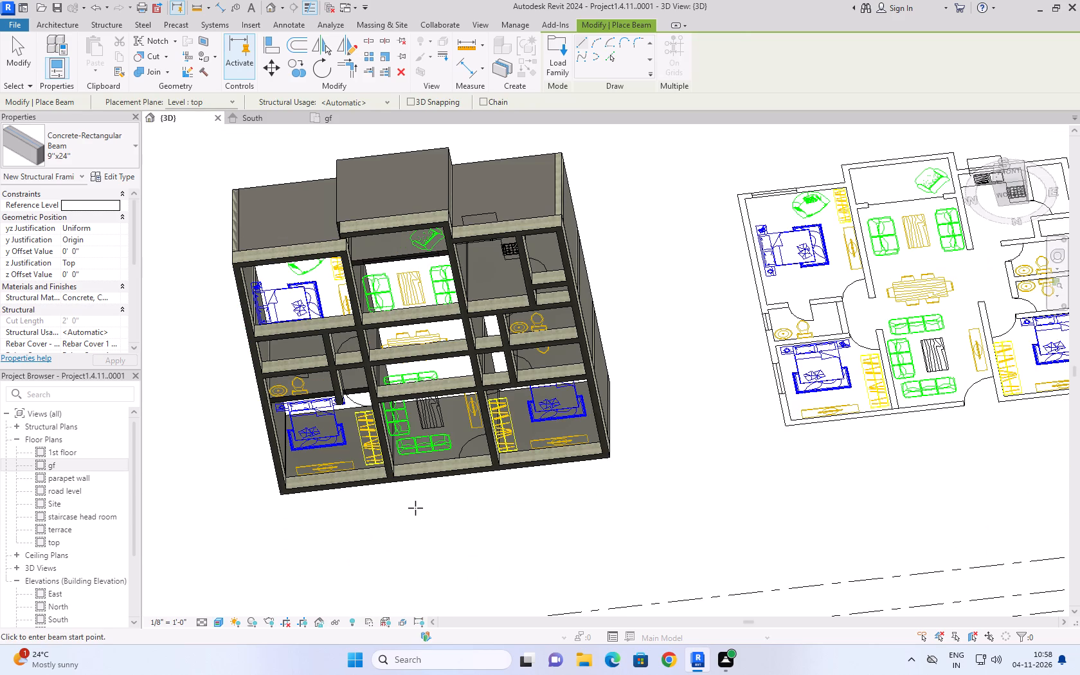
shift+middle_drag(417, 514, 600, 604)
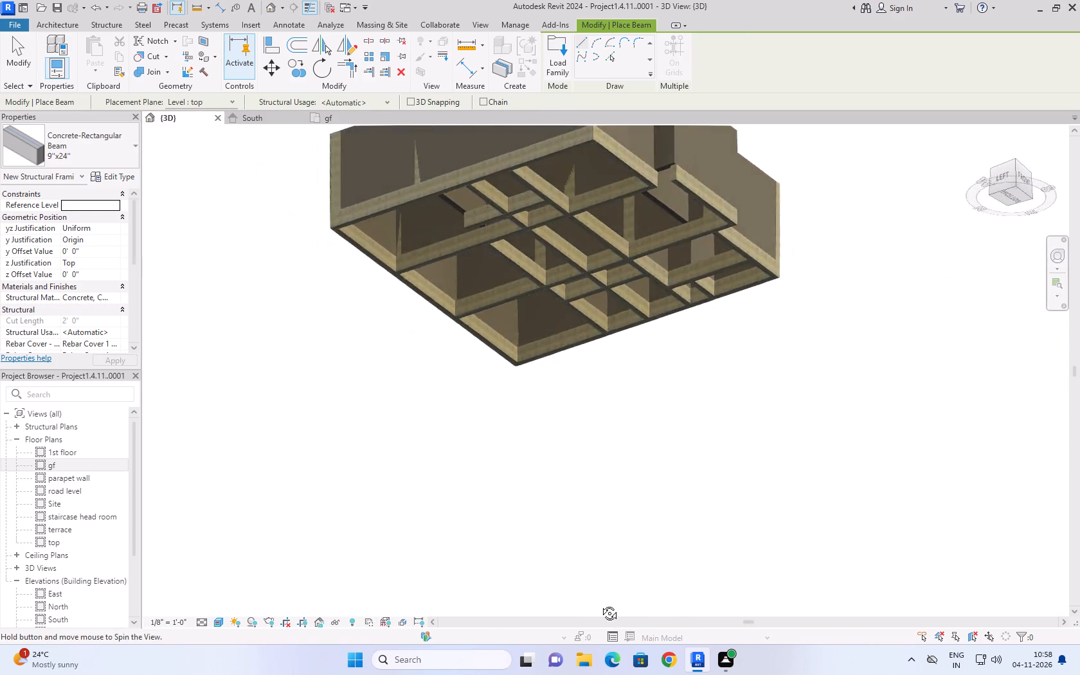
shift+middle_drag(600, 604, 695, 606)
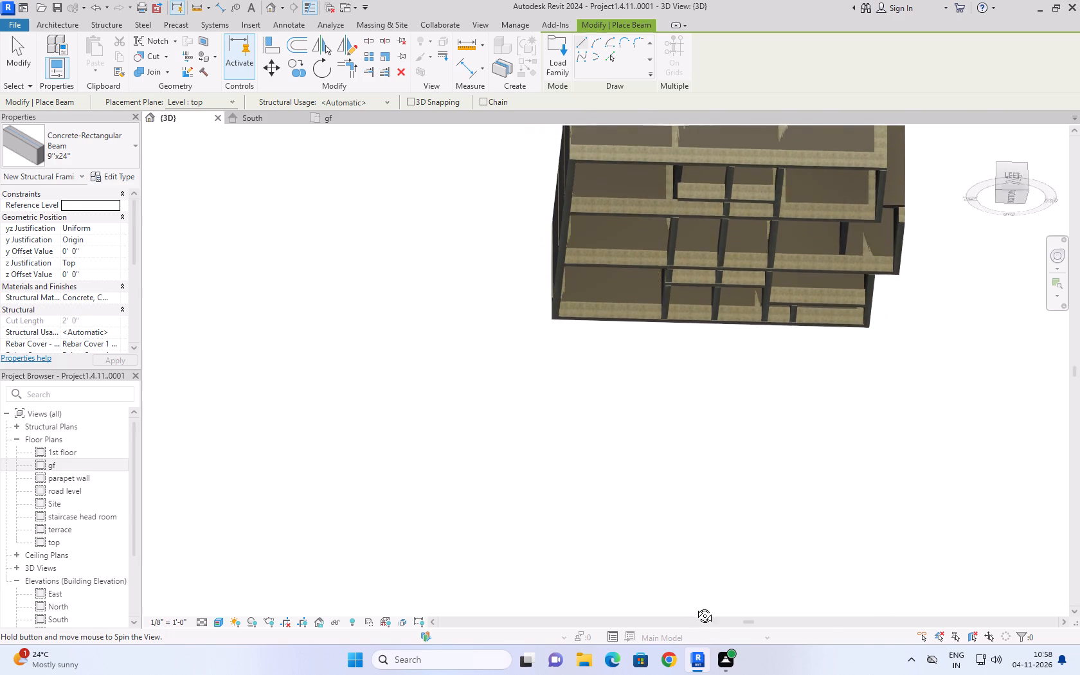
shift+middle_drag(695, 606, 691, 573)
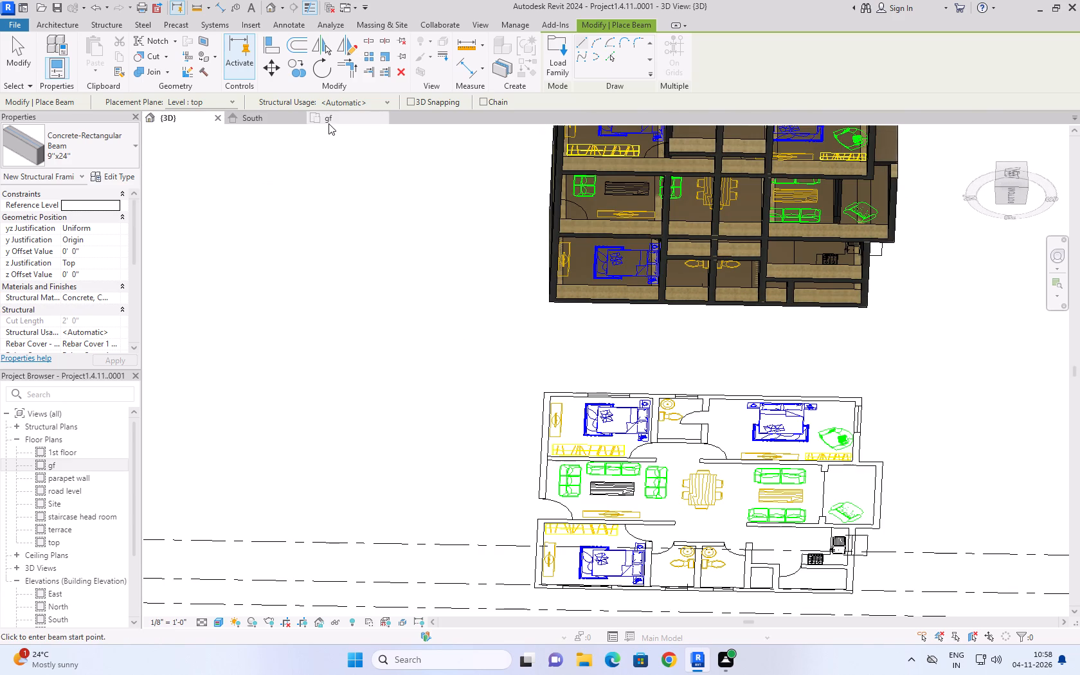
click(333, 120)
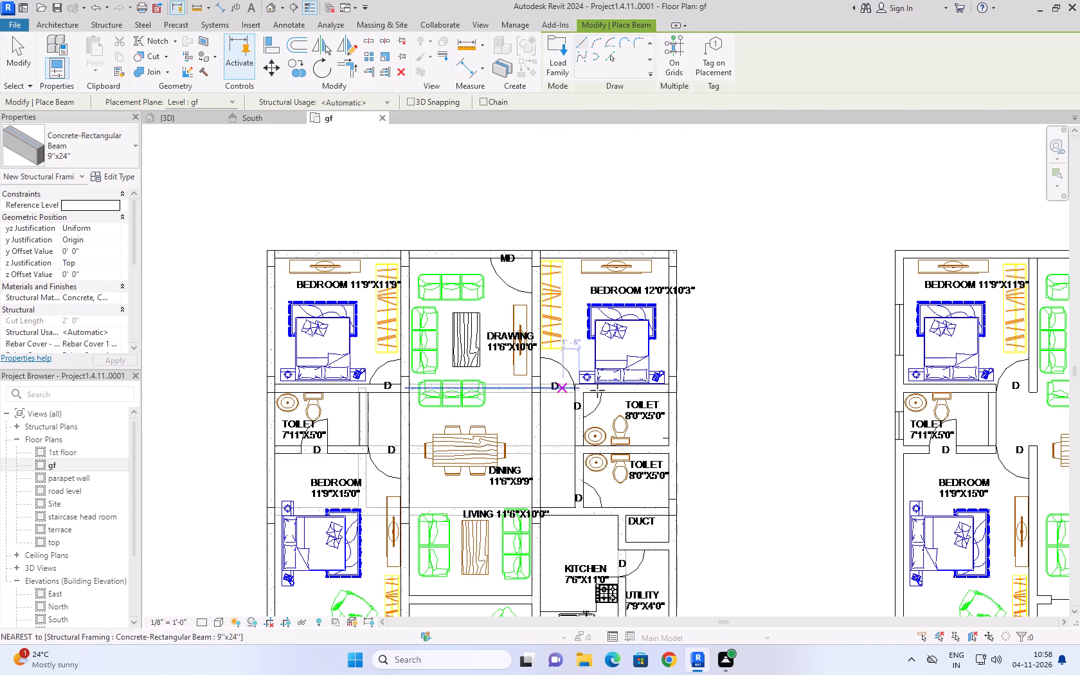
In the gf plan, place a 9''x24'' beam from the right toilet's wall corner across the passage between drawing and dining to the left bedroom's wall.
click(581, 388)
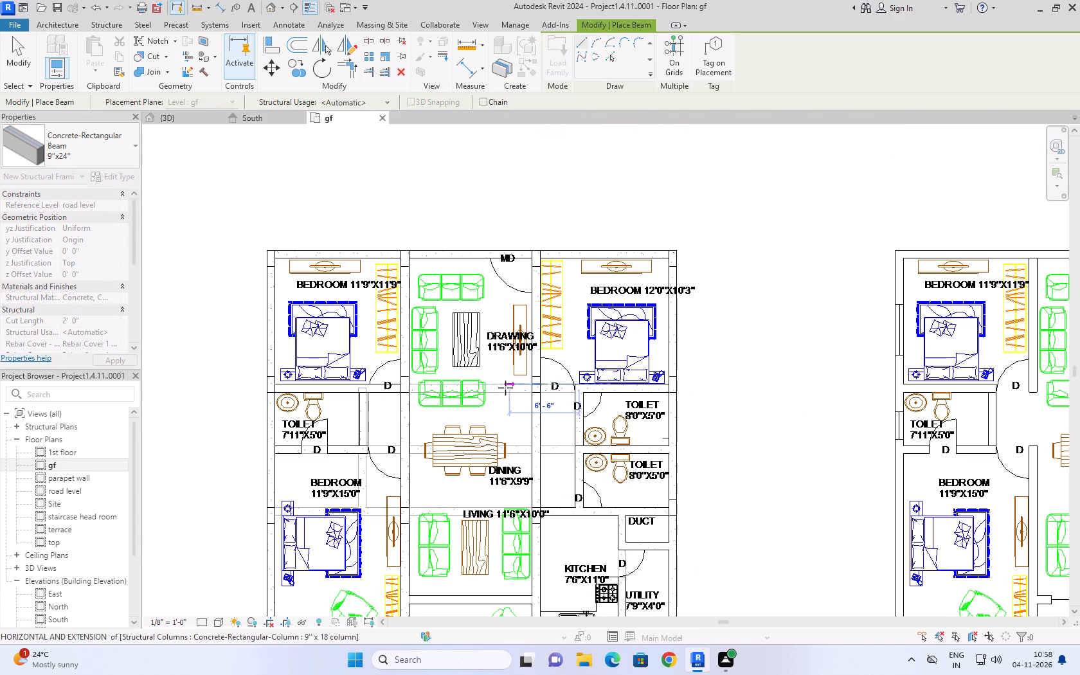
key(Escape)
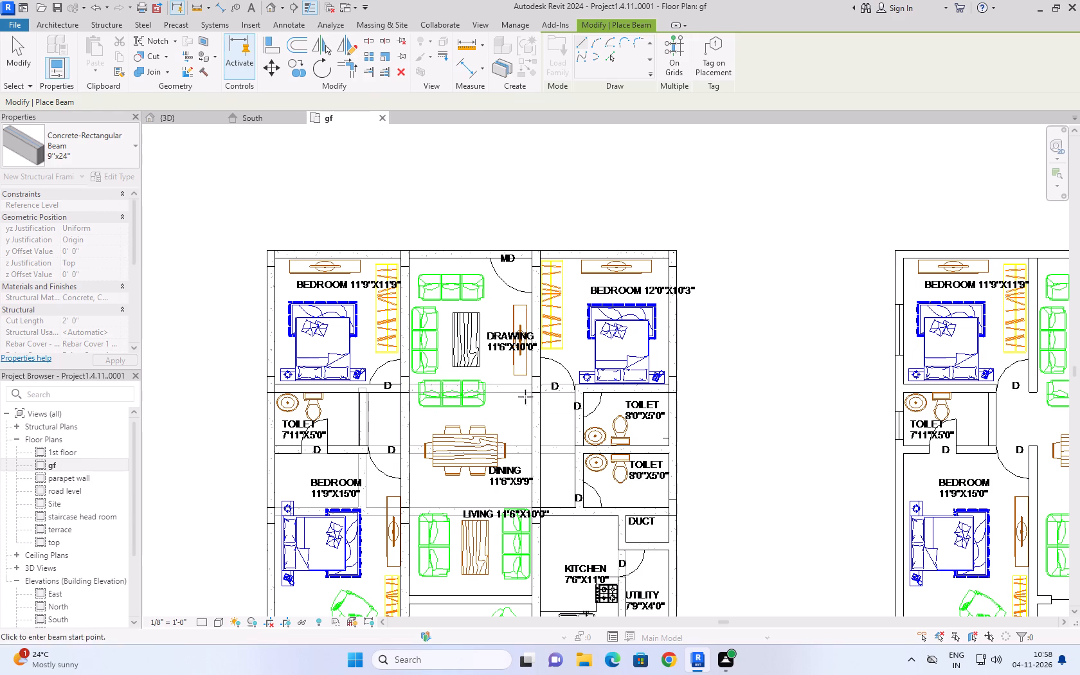
text(bm)
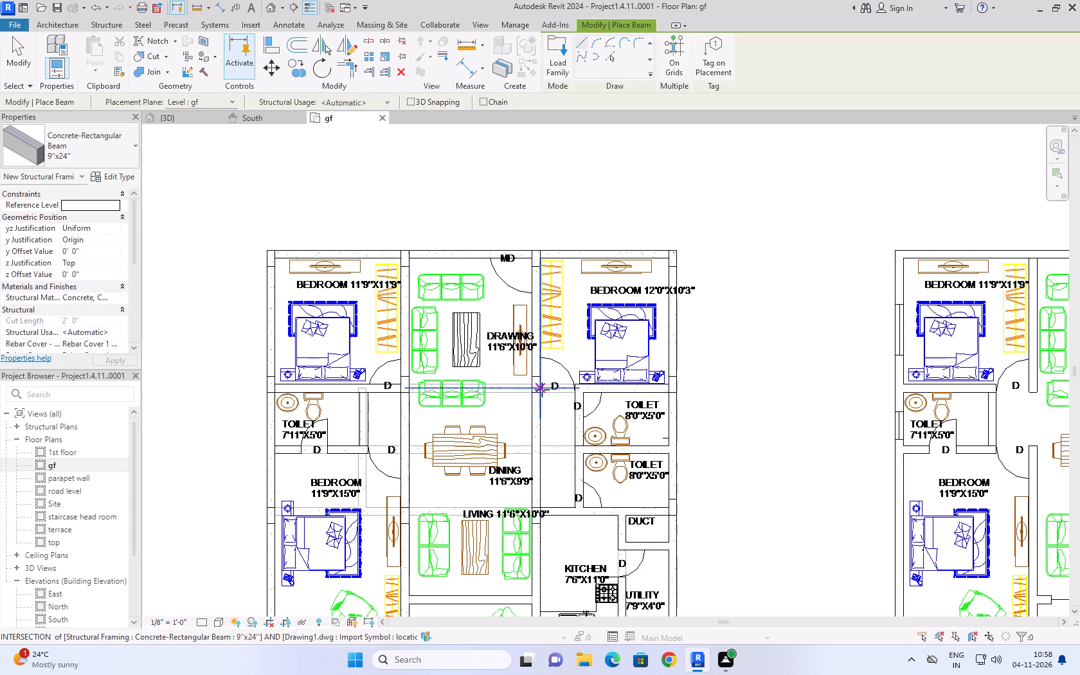
click(584, 389)
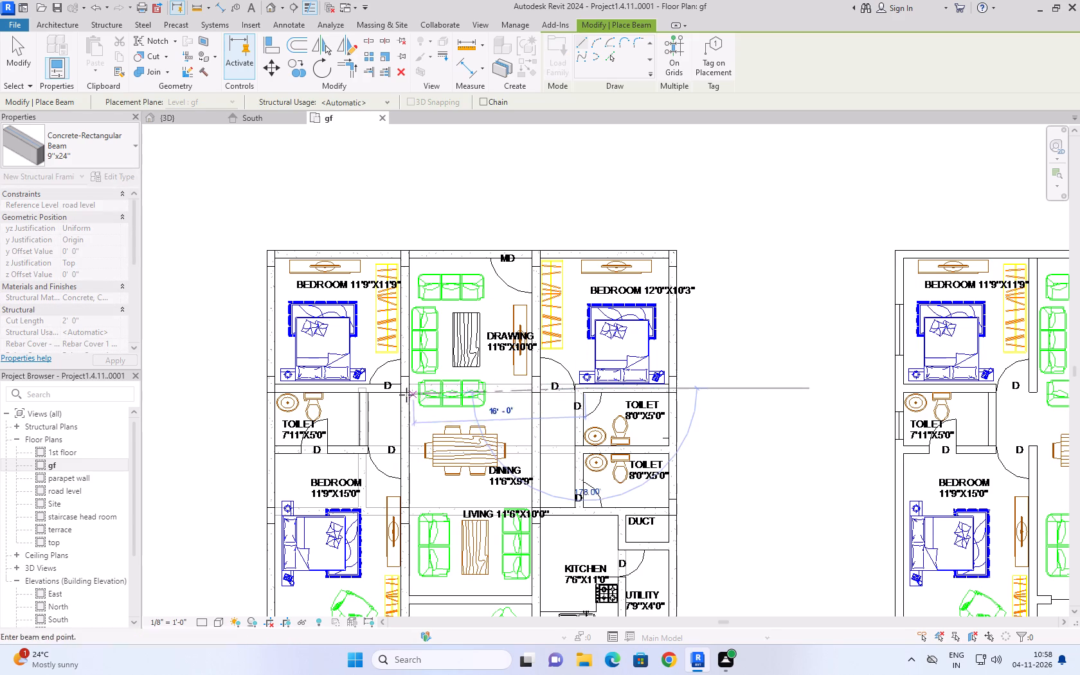
click(395, 392)
Abandon the pending beam and examine the gf-level beam grid from below and several sides in the 3D view.
click(180, 114)
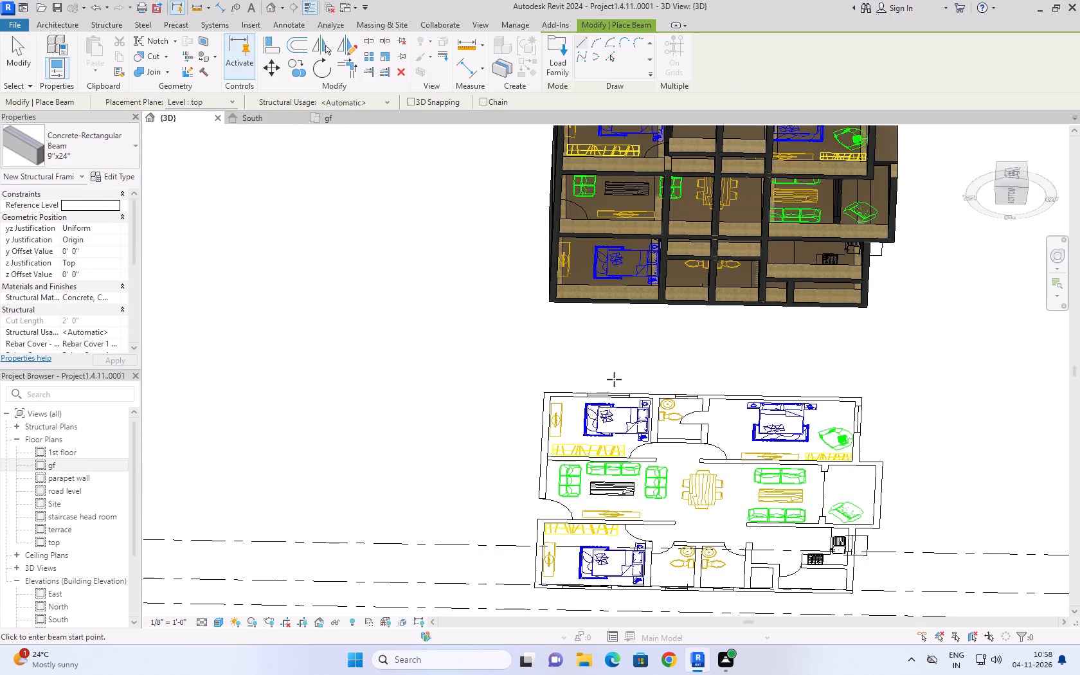
click(980, 135)
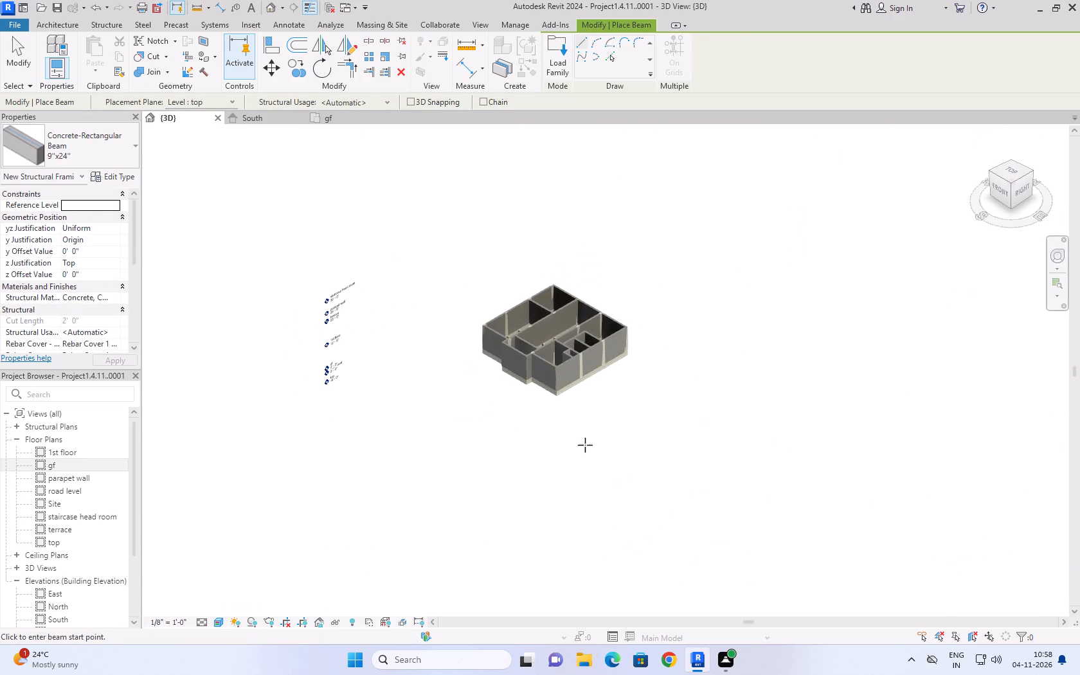
click(12, 55)
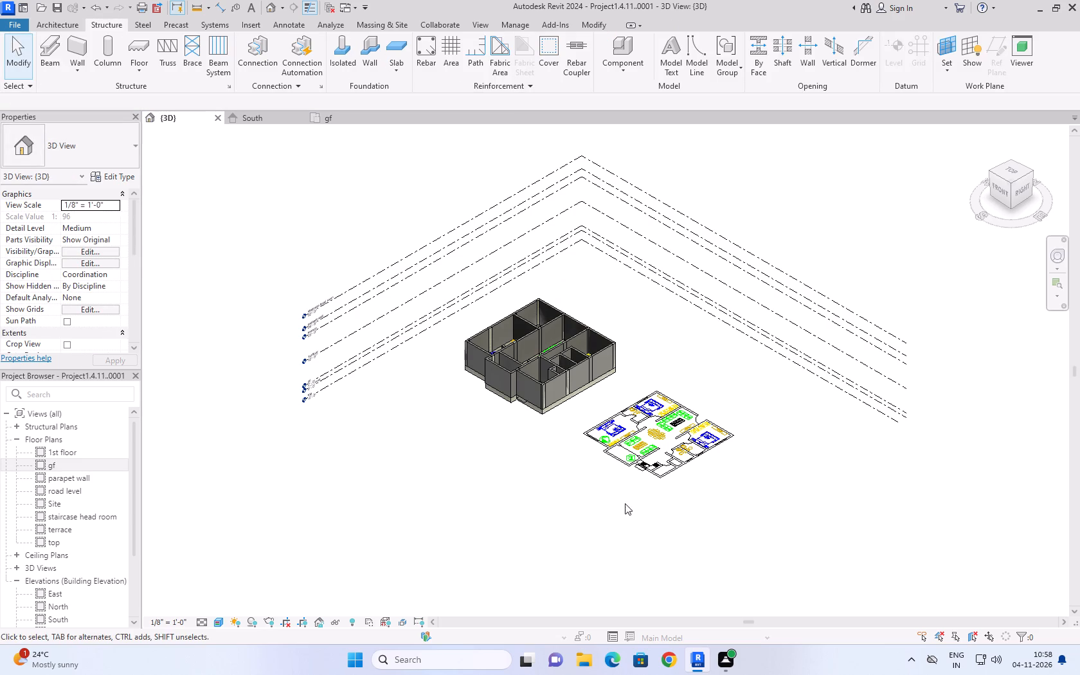
shift+middle_drag(618, 501, 683, 227)
shift+scroll(612, 390, up, 1)
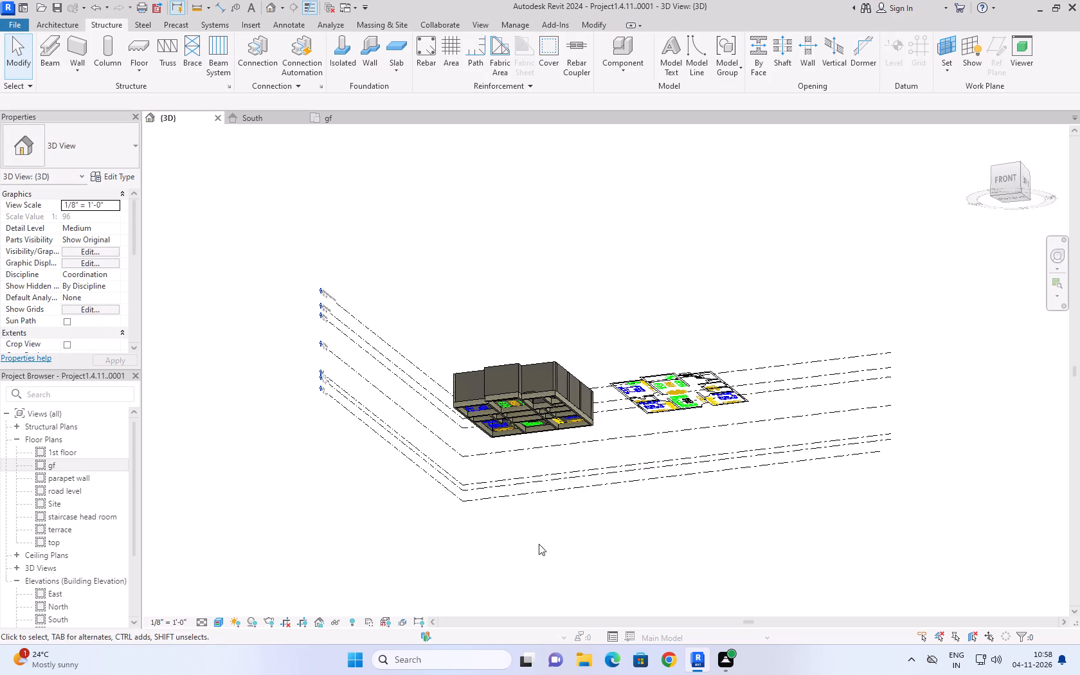
scroll(529, 534, up, 3)
scroll(512, 323, up, 4)
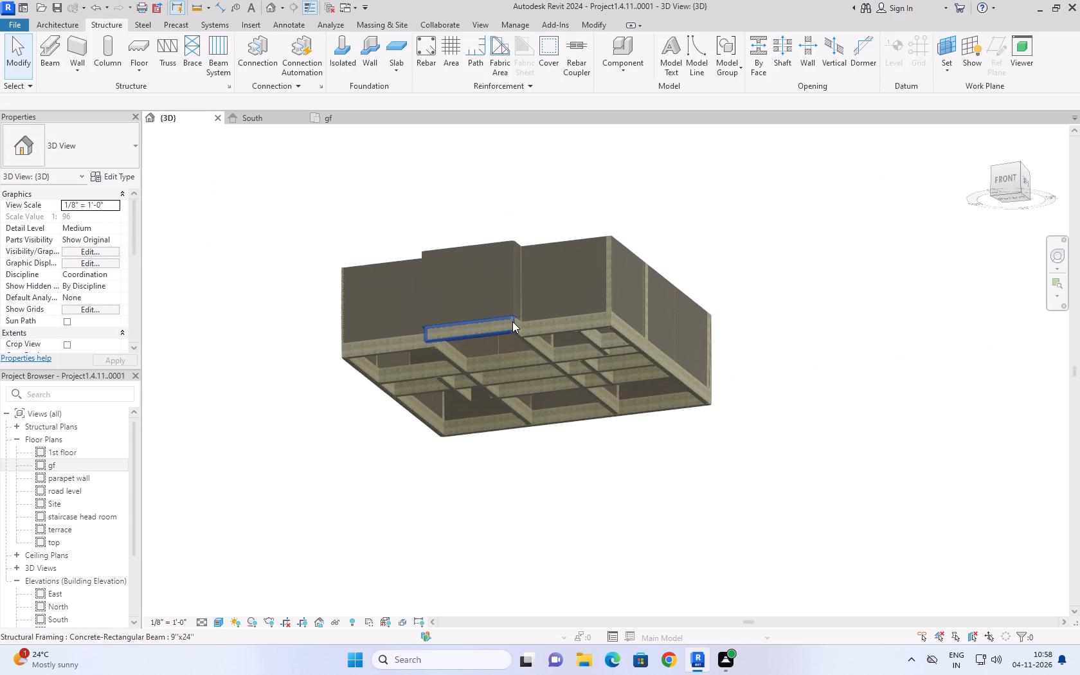
scroll(522, 319, up, 3)
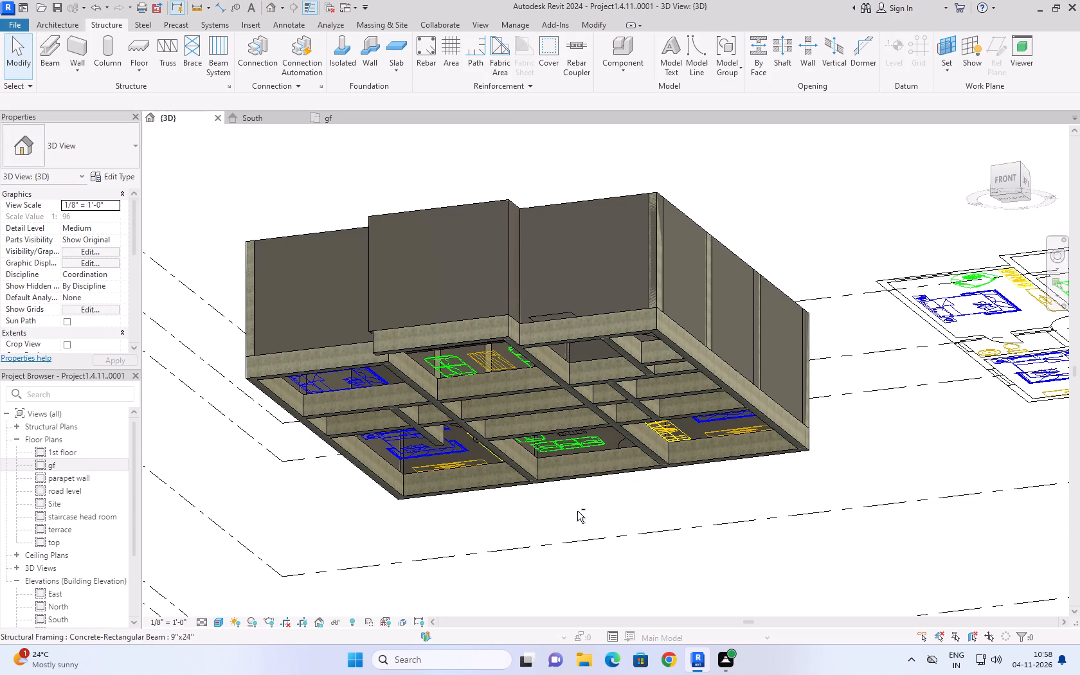
shift+middle_drag(577, 511, 753, 428)
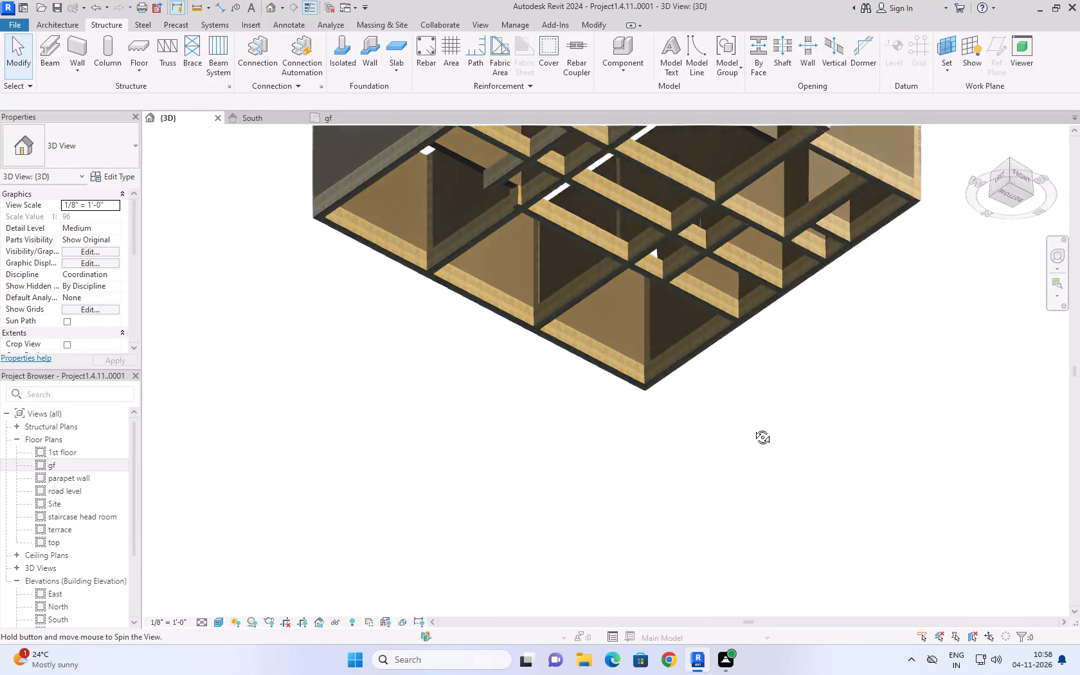
shift+middle_drag(753, 428, 697, 508)
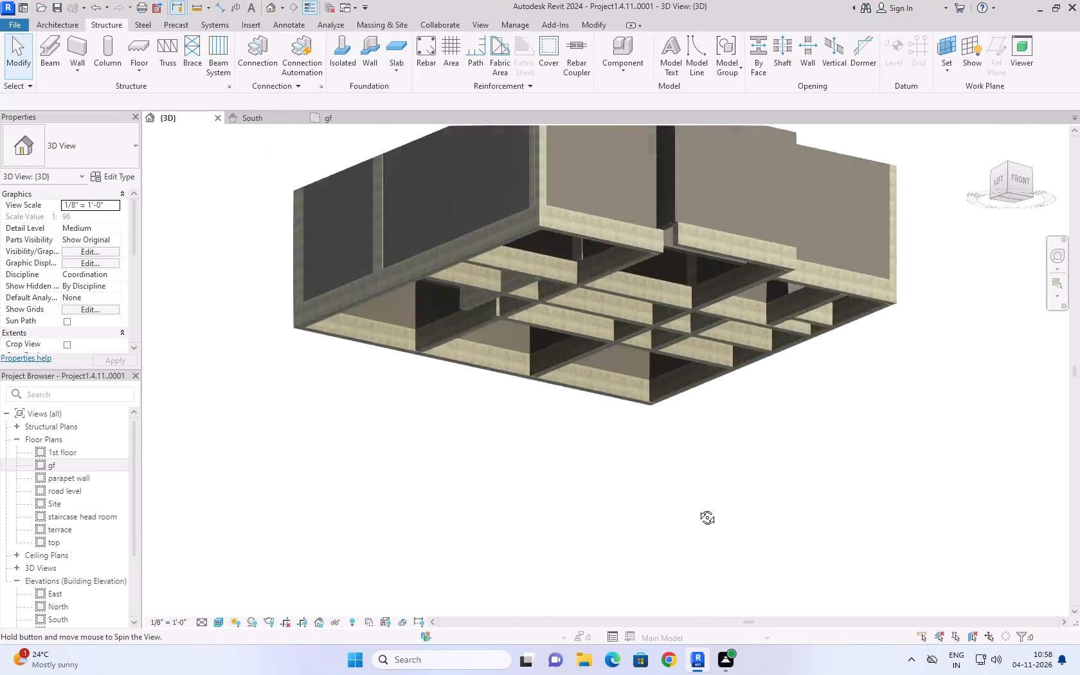
shift+middle_drag(697, 508, 465, 429)
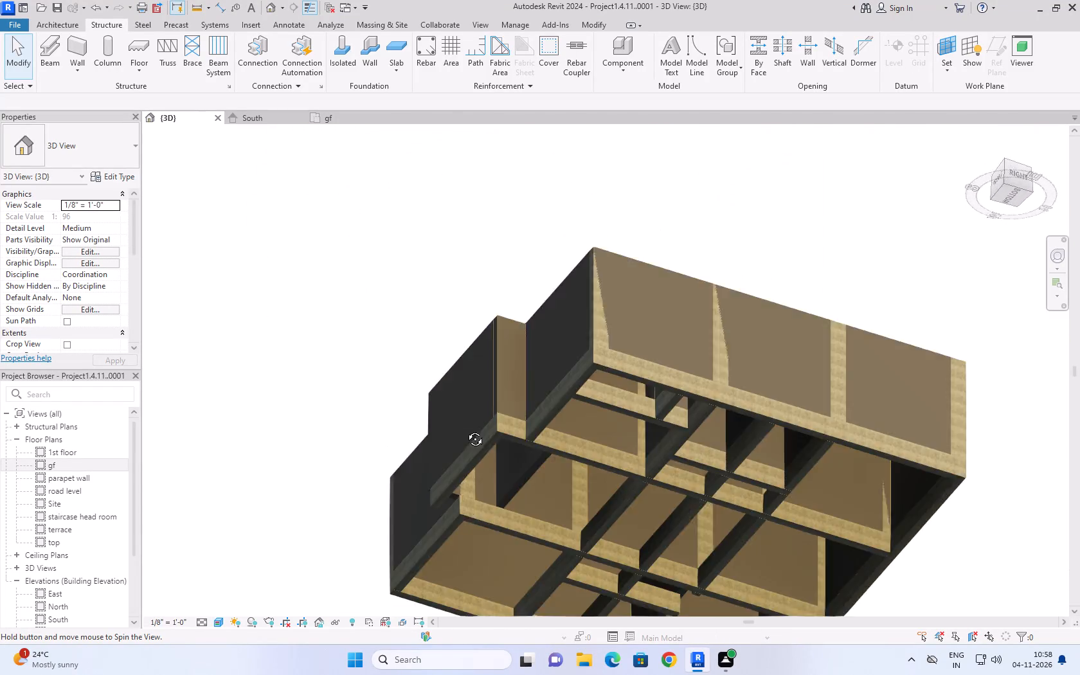
shift+middle_drag(465, 429, 623, 370)
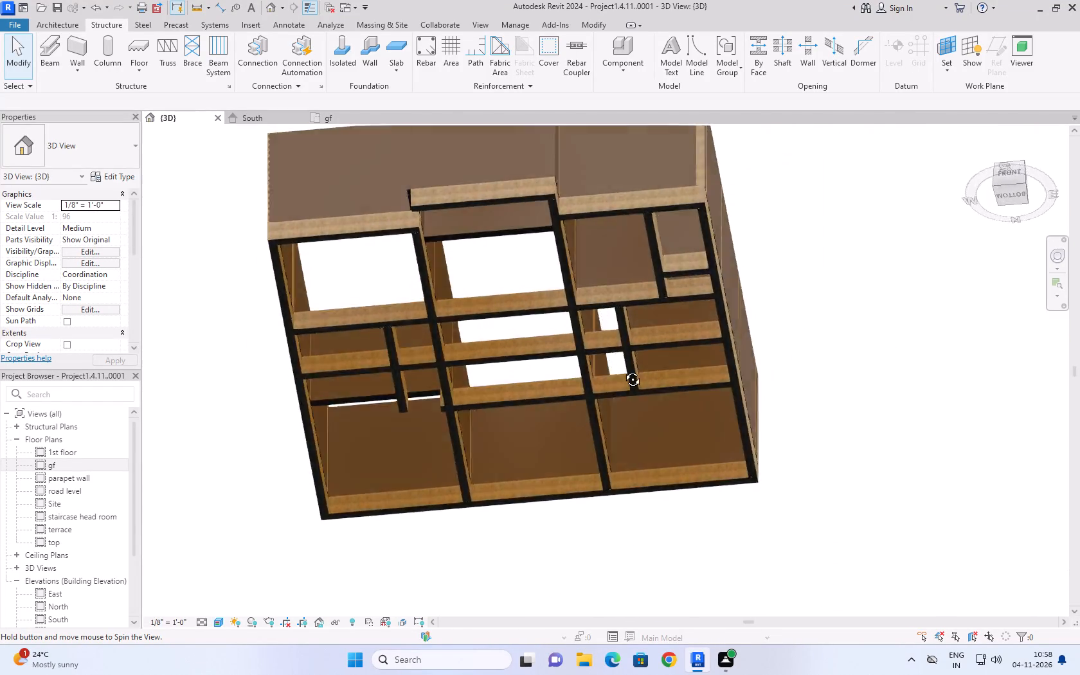
shift+middle_drag(623, 370, 647, 321)
Extend the short beam end beside the left bedroom's door across the passage to the beam along the left toilet's inner side wall.
shift+scroll(624, 366, up, 1)
scroll(414, 282, up, 6)
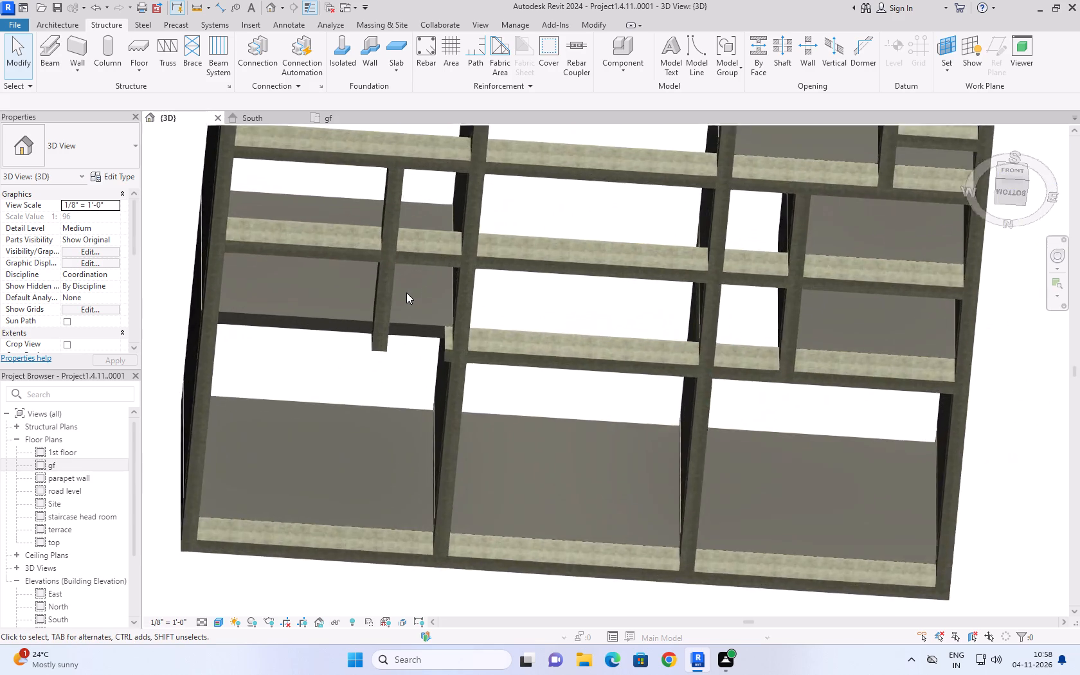
scroll(406, 292, up, 5)
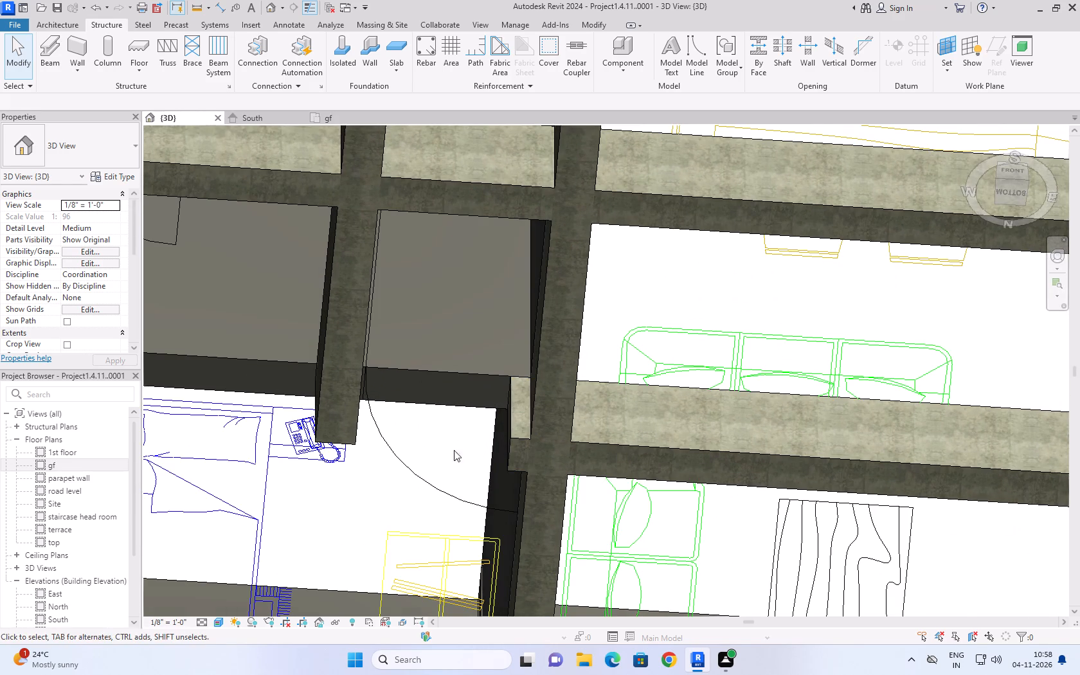
click(519, 440)
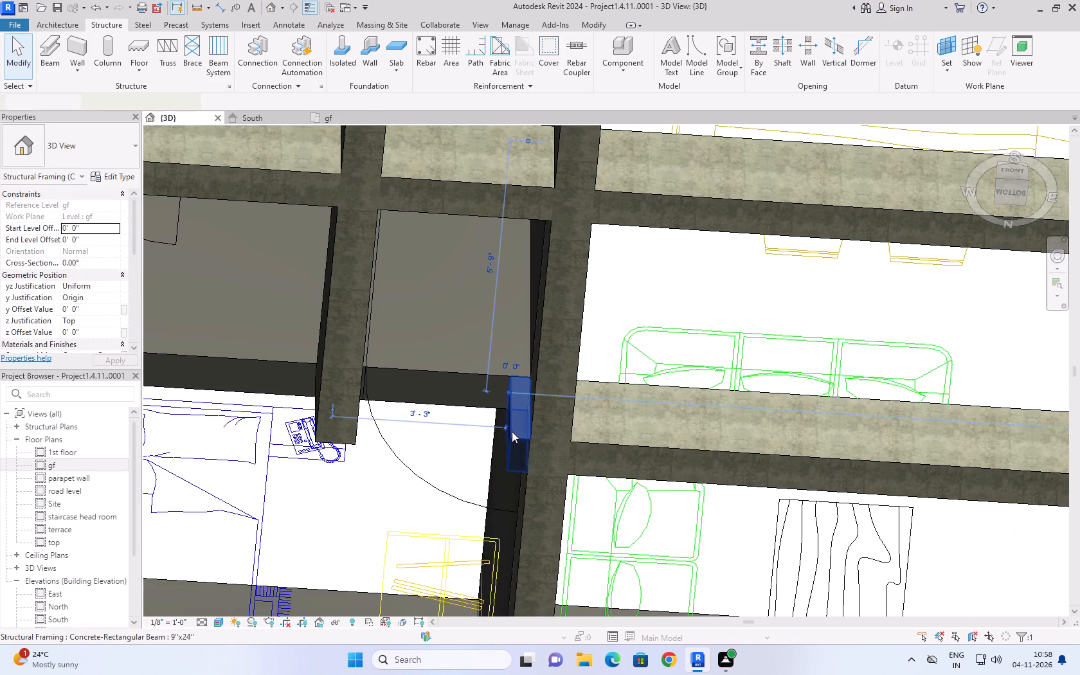
drag(510, 390, 348, 393)
scroll(400, 533, down, 6)
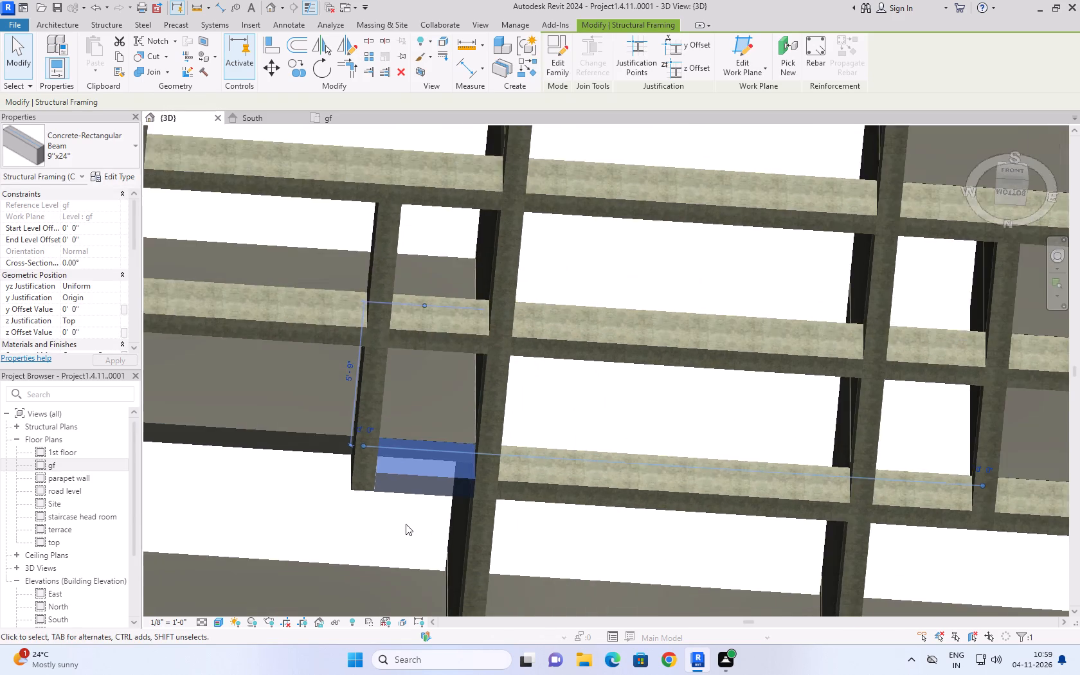
scroll(406, 524, down, 1)
click(184, 246)
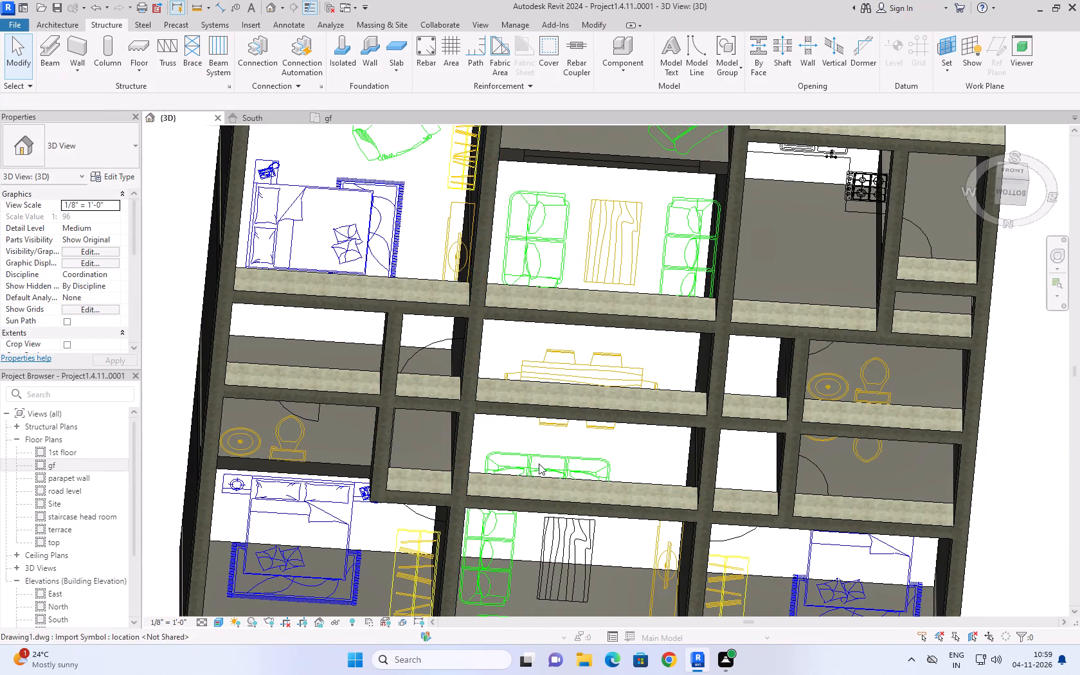
From the bottom view, shorten the 9'' wall between the left toilet and the 11'9''x11'9'' bedroom by about 4'-0'', to the toilet's inner side beam.
shift+middle_drag(539, 468, 608, 392)
click(1012, 174)
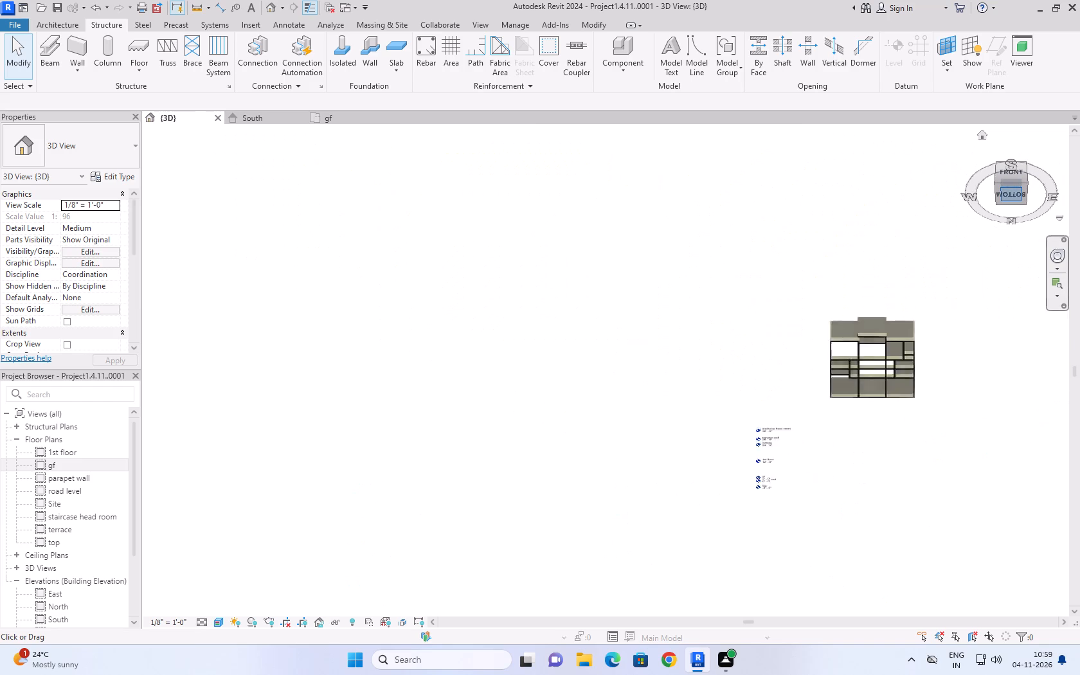
click(1007, 199)
scroll(525, 368, up, 3)
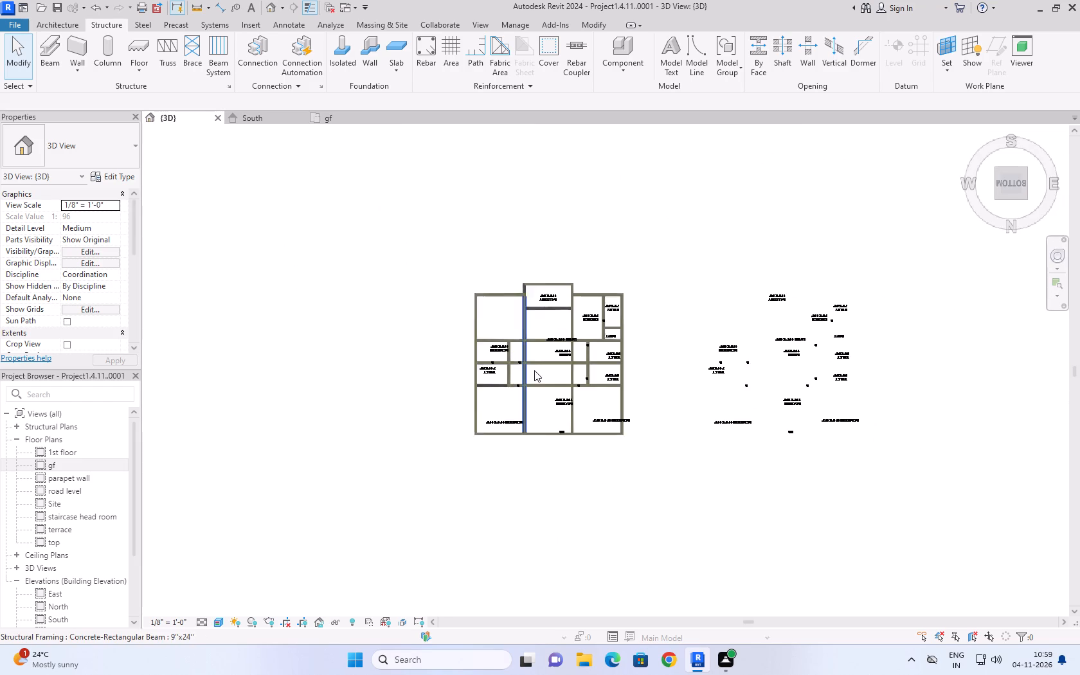
scroll(534, 370, up, 5)
scroll(585, 334, up, 3)
click(789, 274)
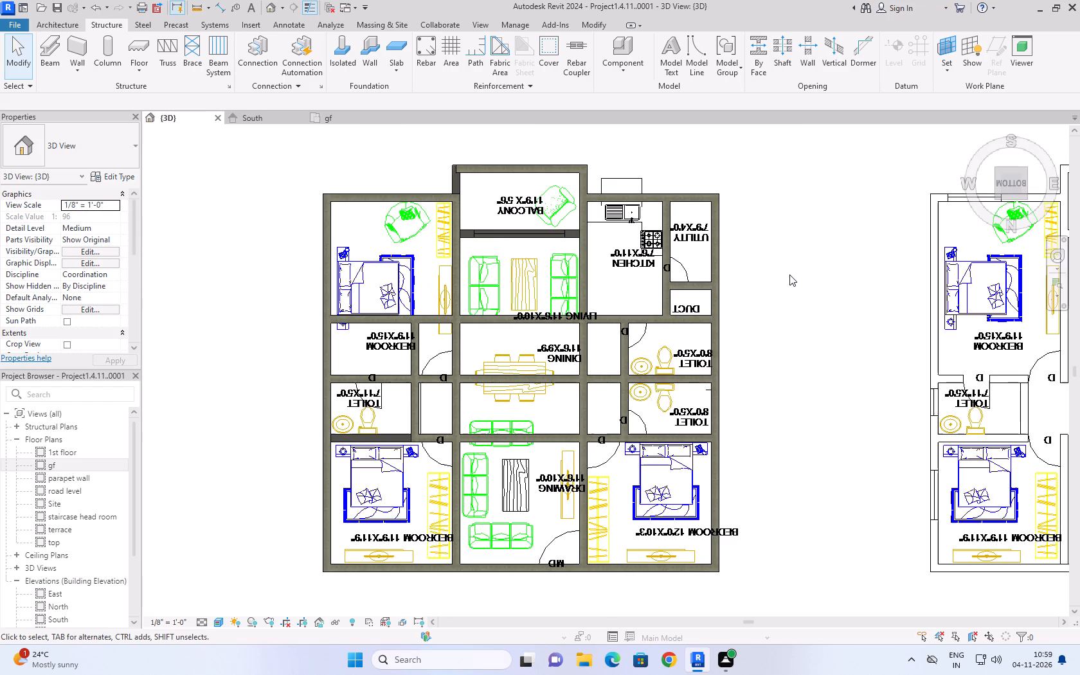
click(398, 435)
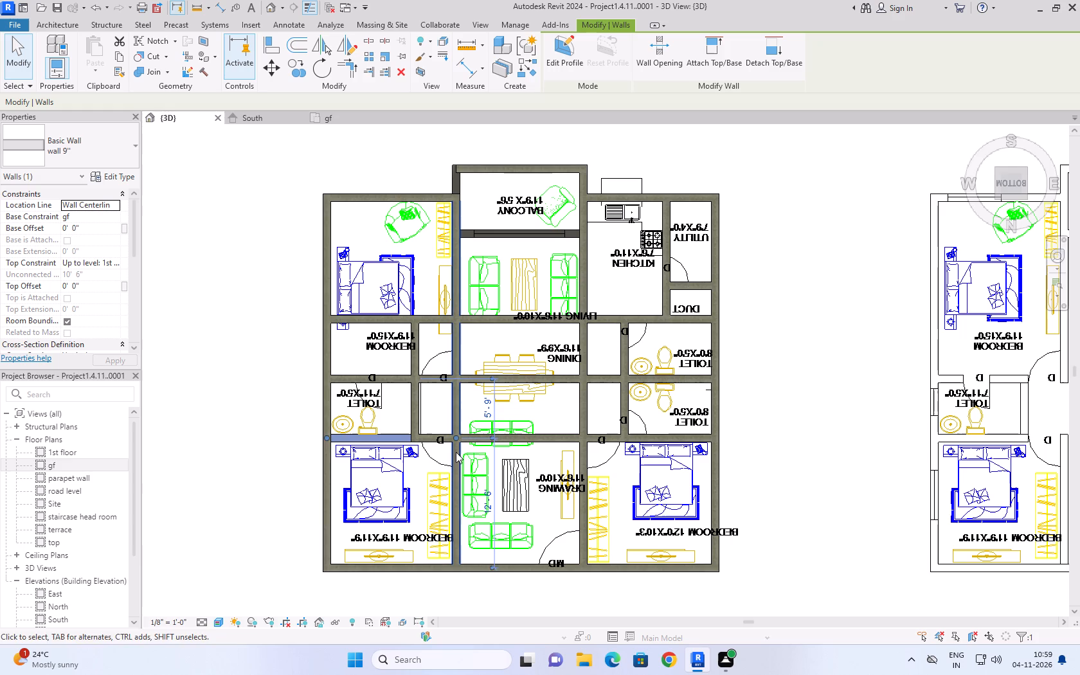
drag(455, 439, 431, 439)
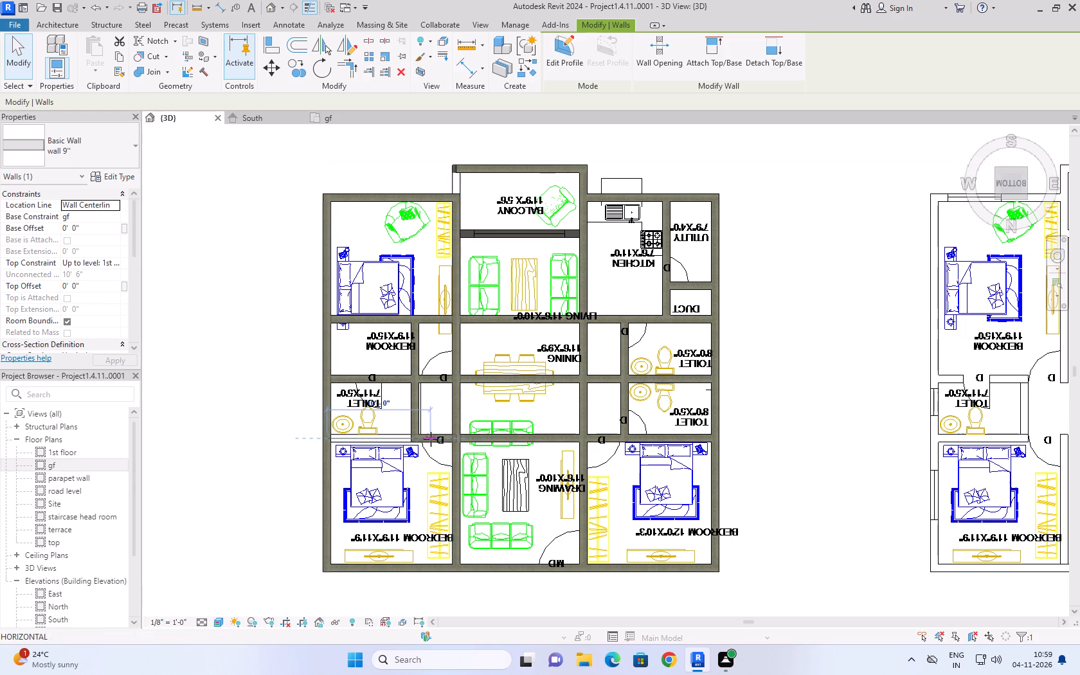
drag(431, 439, 413, 439)
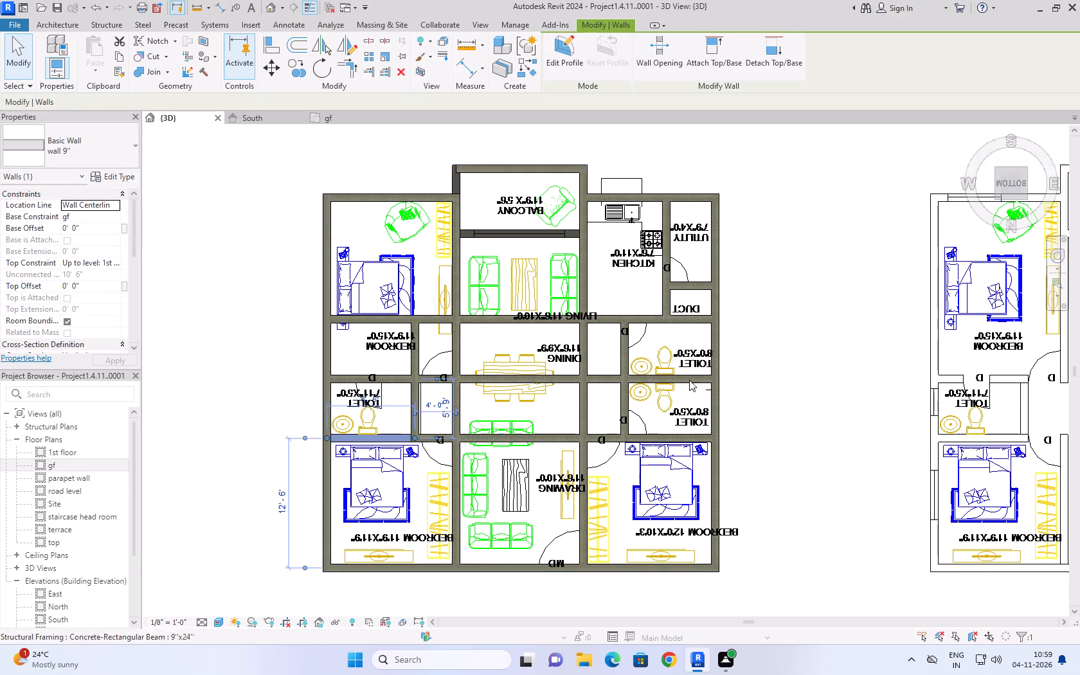
click(779, 325)
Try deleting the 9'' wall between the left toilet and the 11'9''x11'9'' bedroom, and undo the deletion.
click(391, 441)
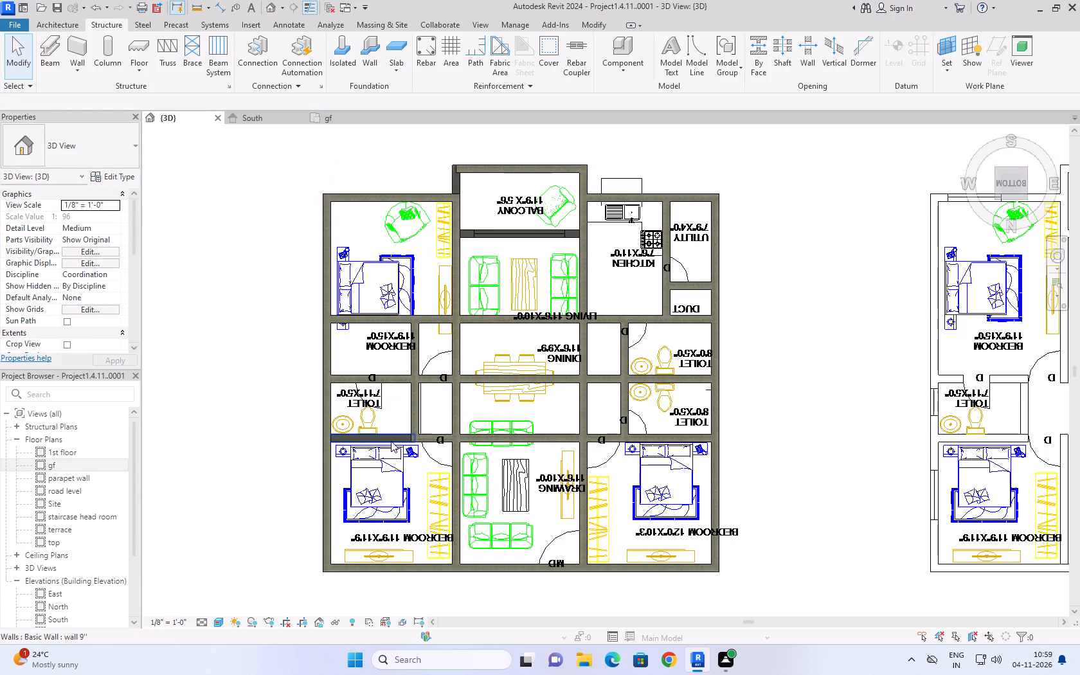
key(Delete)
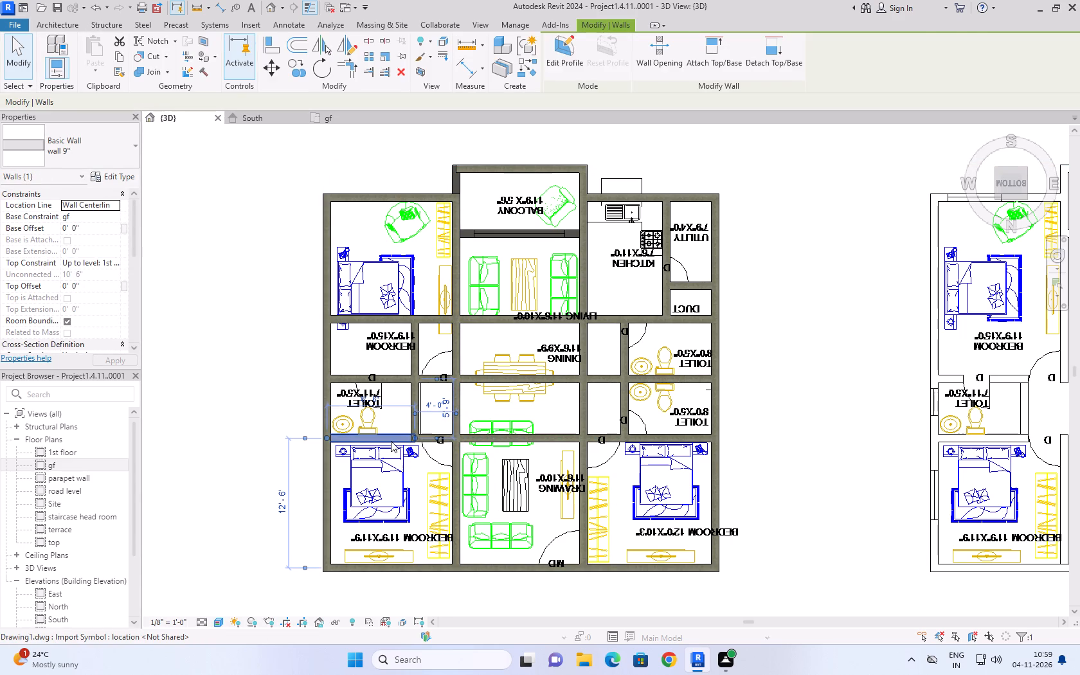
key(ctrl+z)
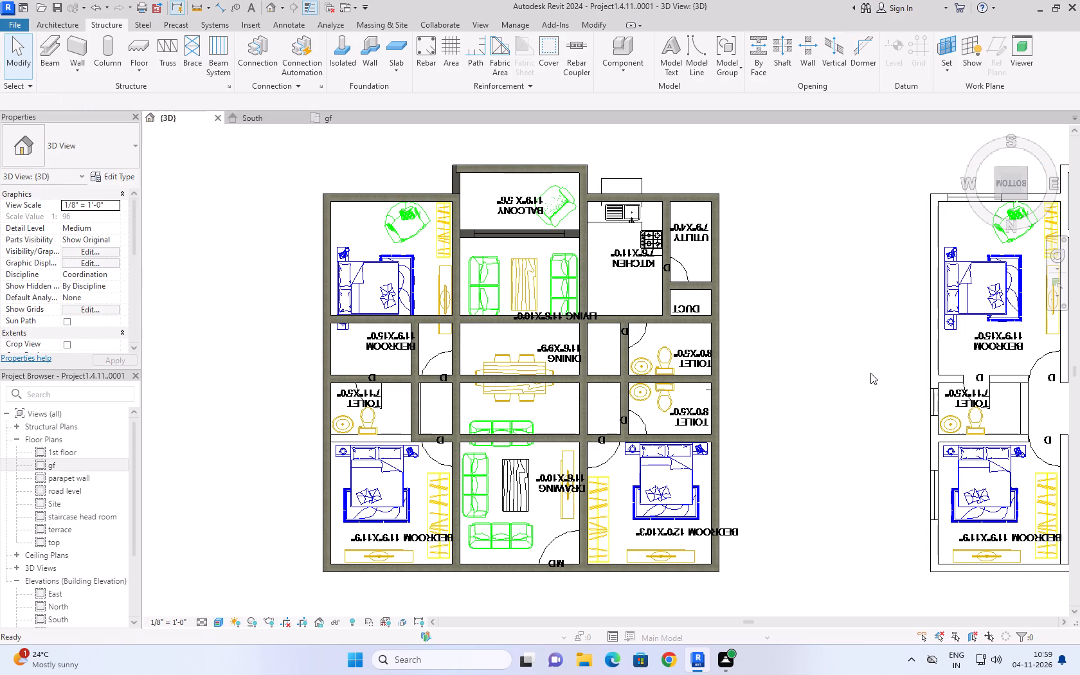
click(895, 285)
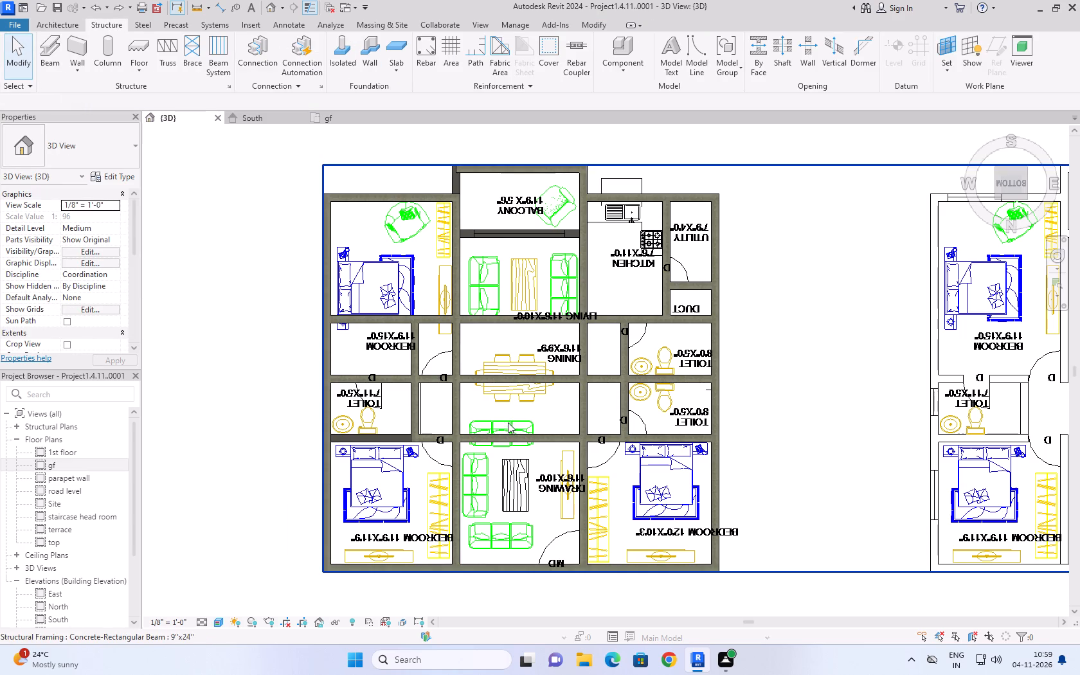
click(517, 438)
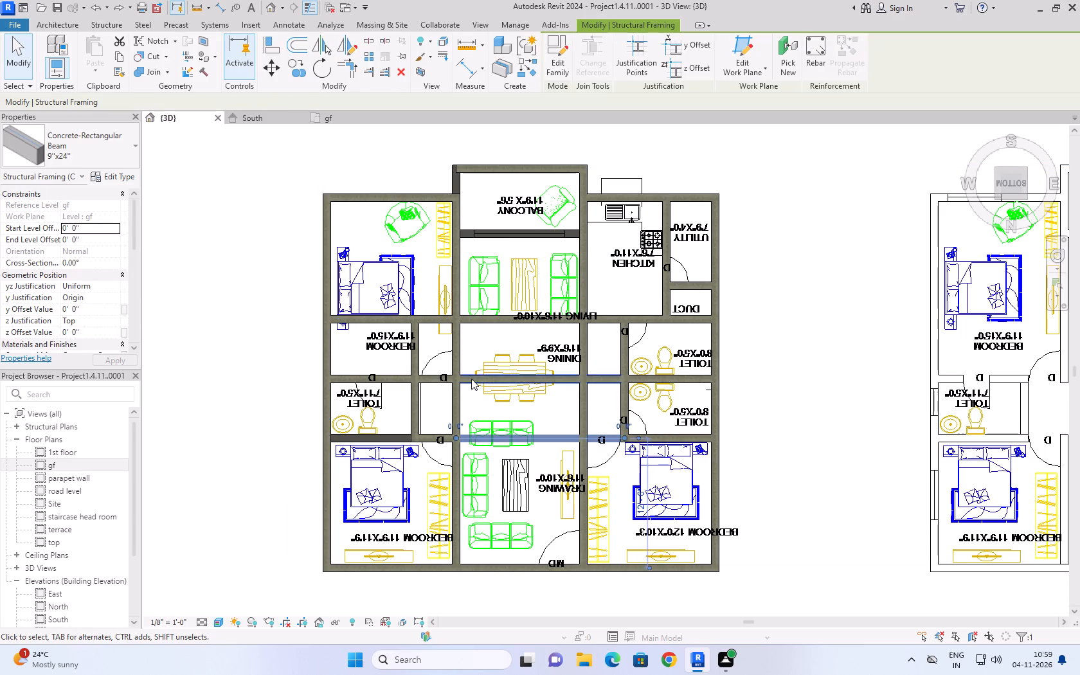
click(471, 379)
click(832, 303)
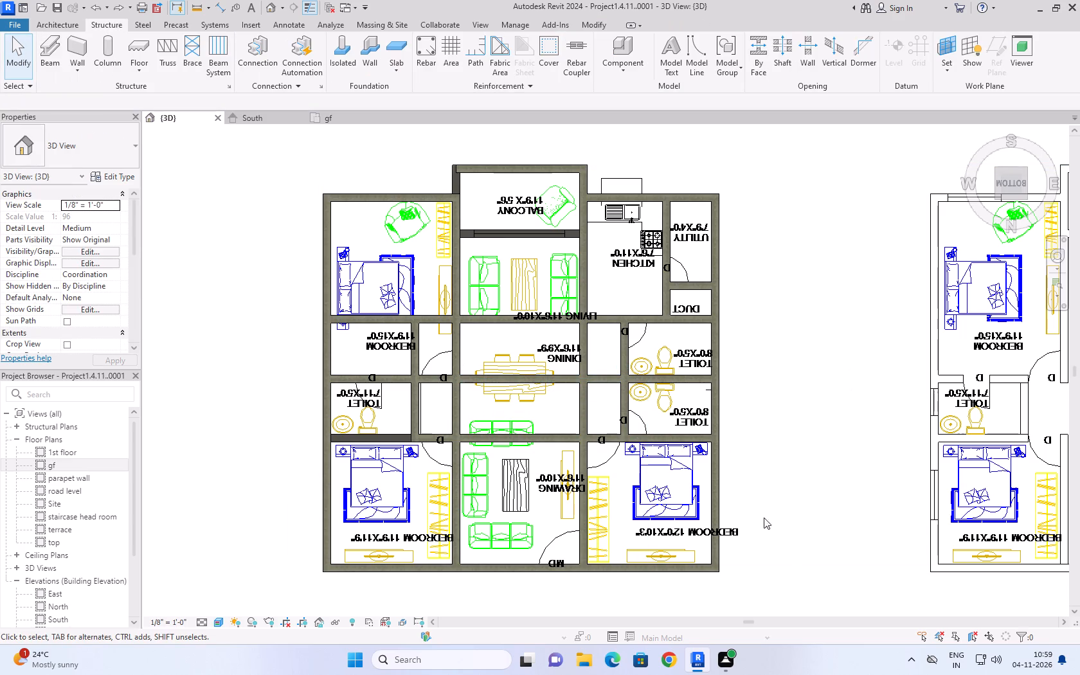
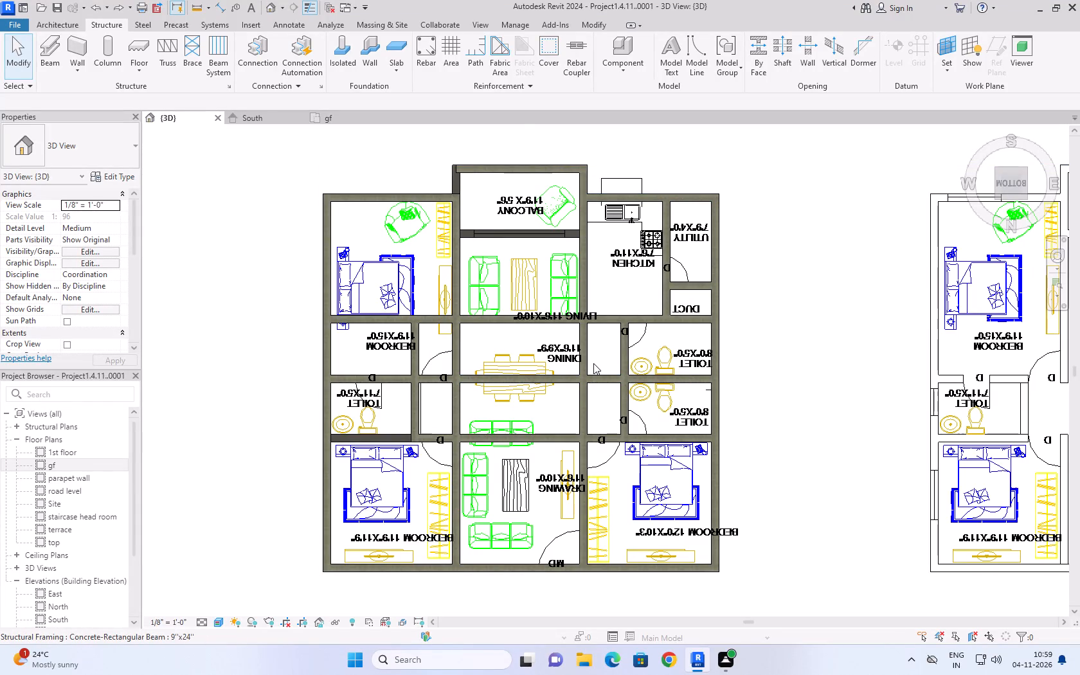
Examine the balcony walls and beams from the bottom view, and orbit the 3D model to inspect its underside.
click(458, 184)
click(816, 246)
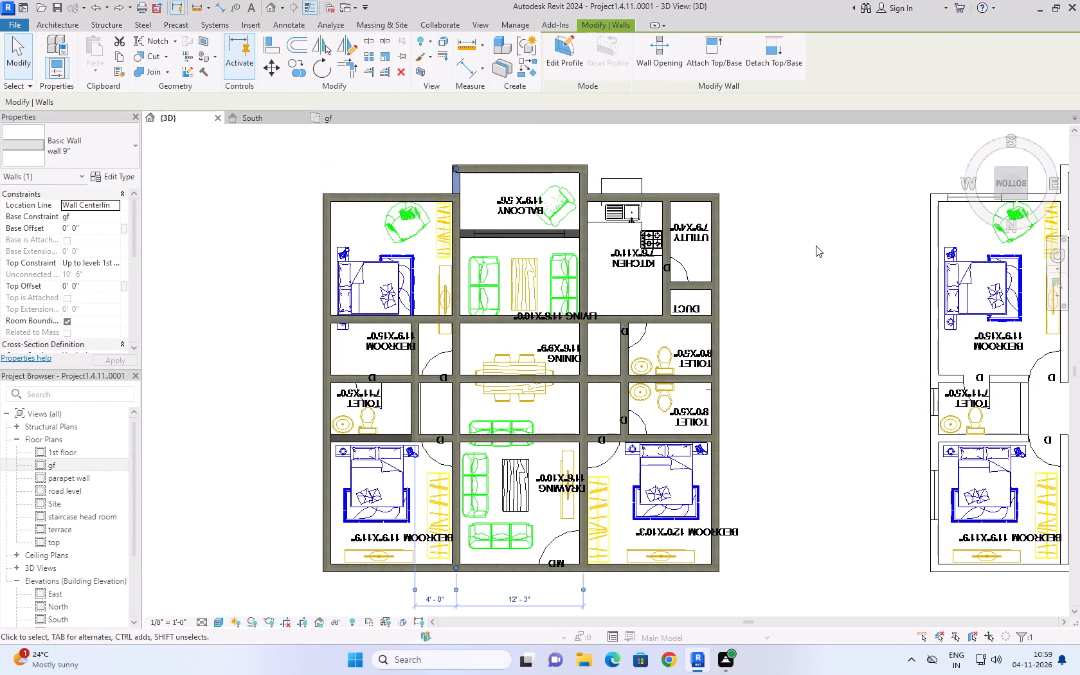
click(487, 168)
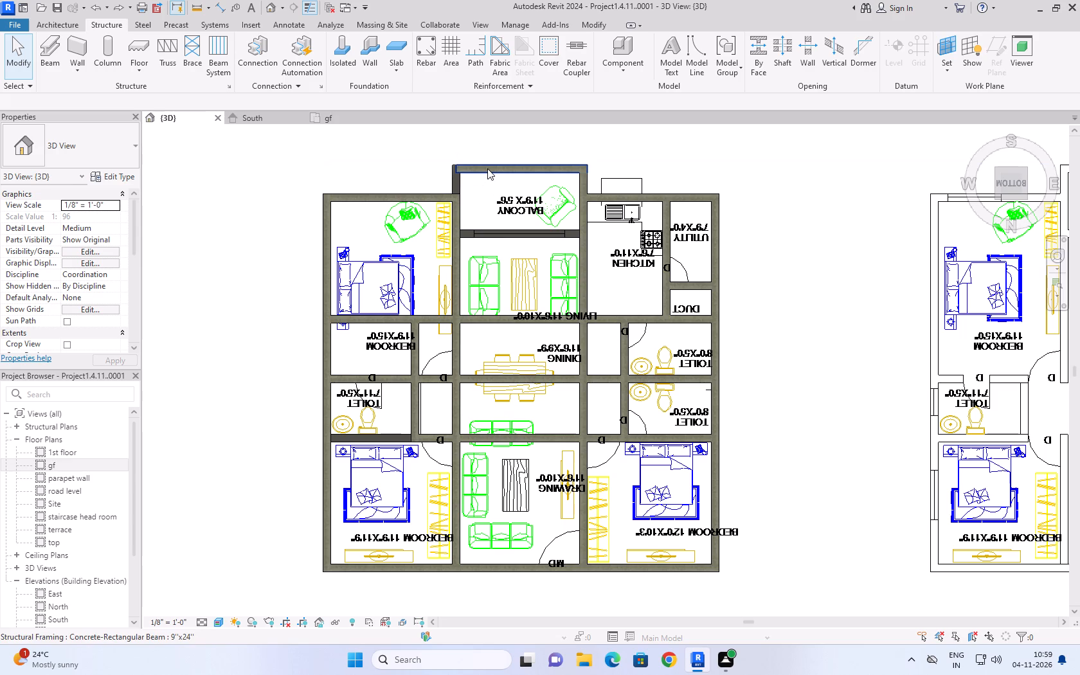
click(789, 165)
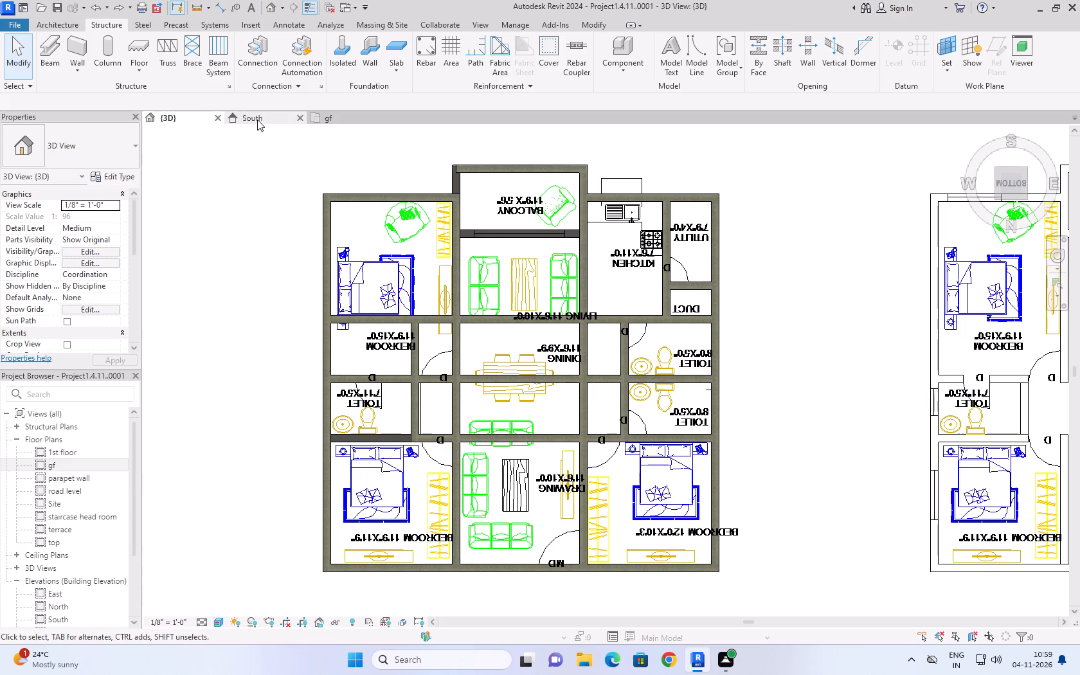
click(346, 111)
click(346, 111)
click(344, 114)
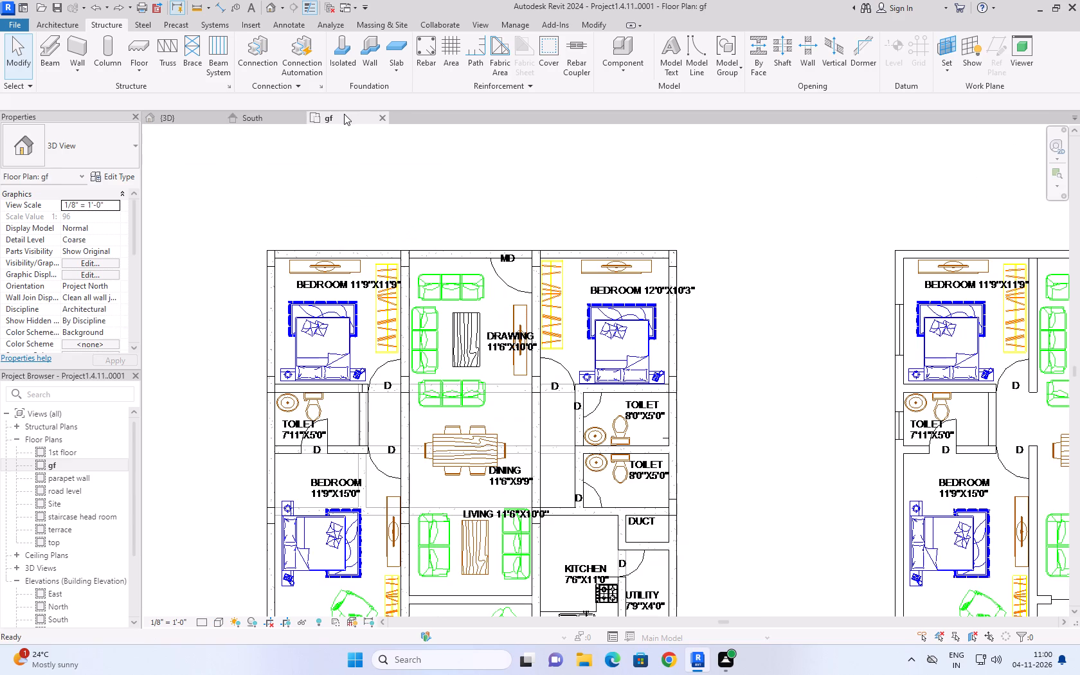
click(196, 124)
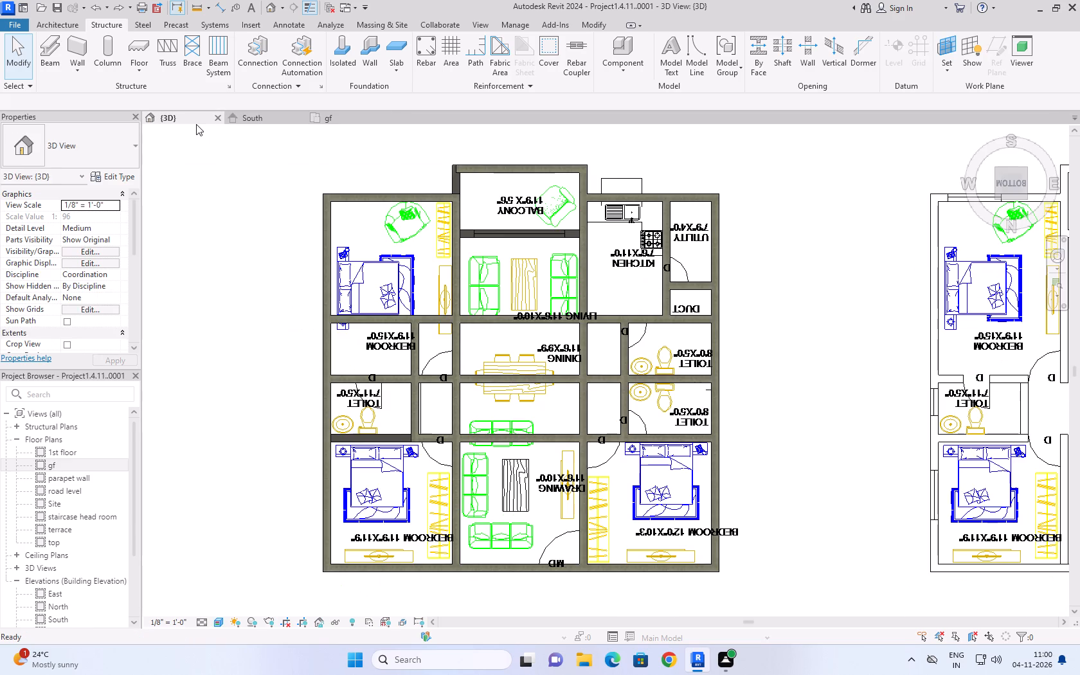
scroll(451, 209, down, 3)
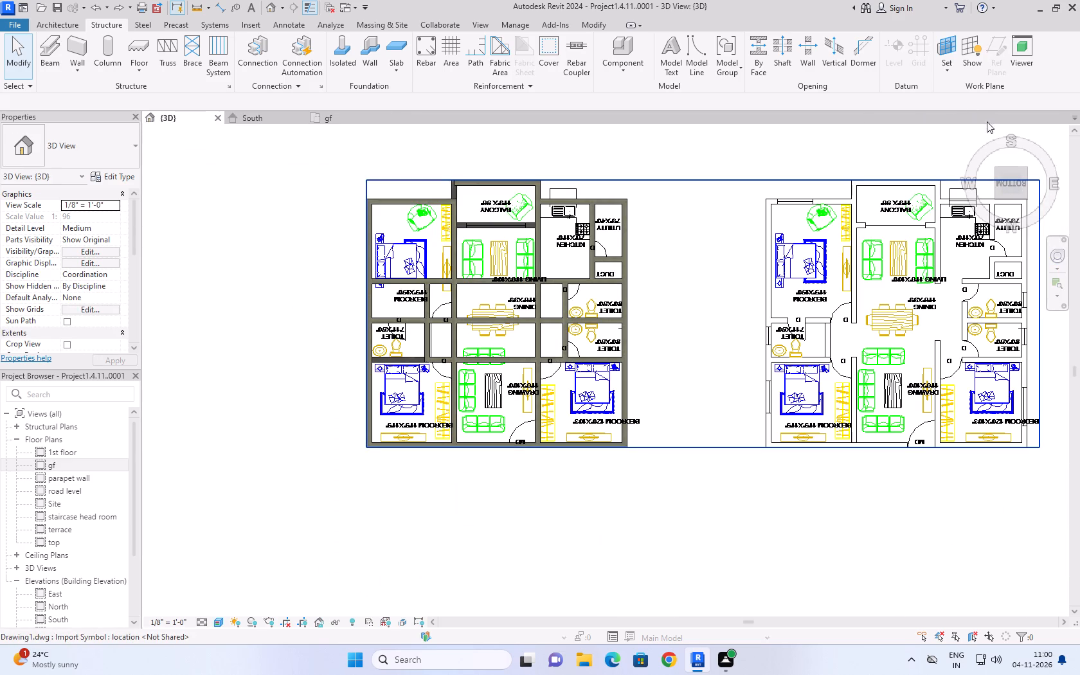
click(984, 134)
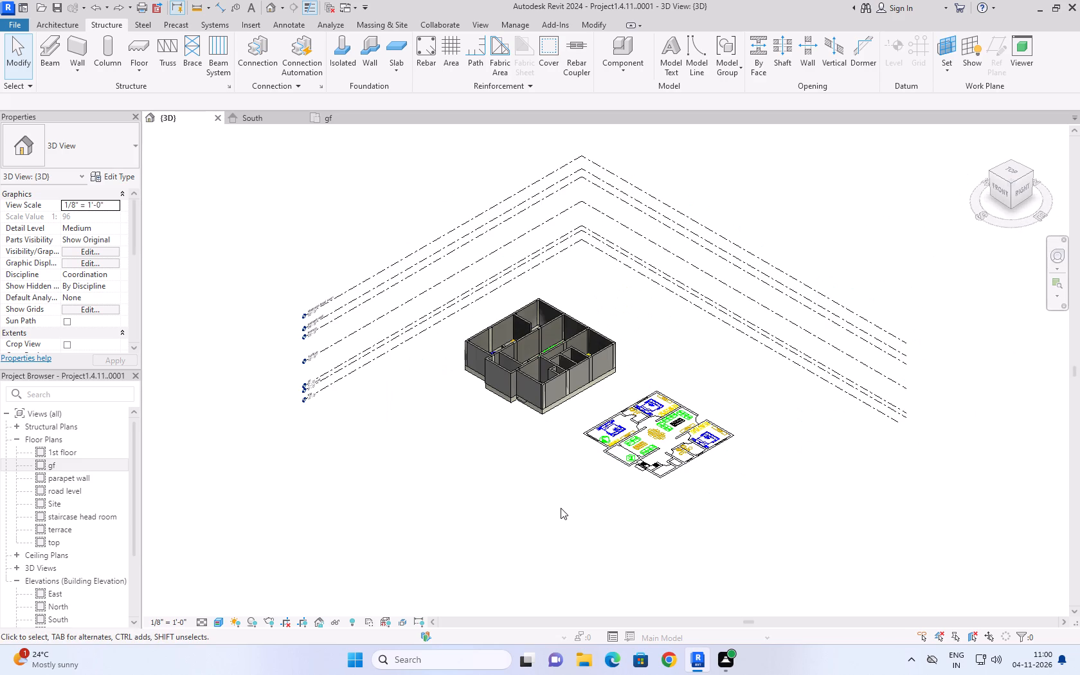
shift+middle_drag(557, 508, 572, 263)
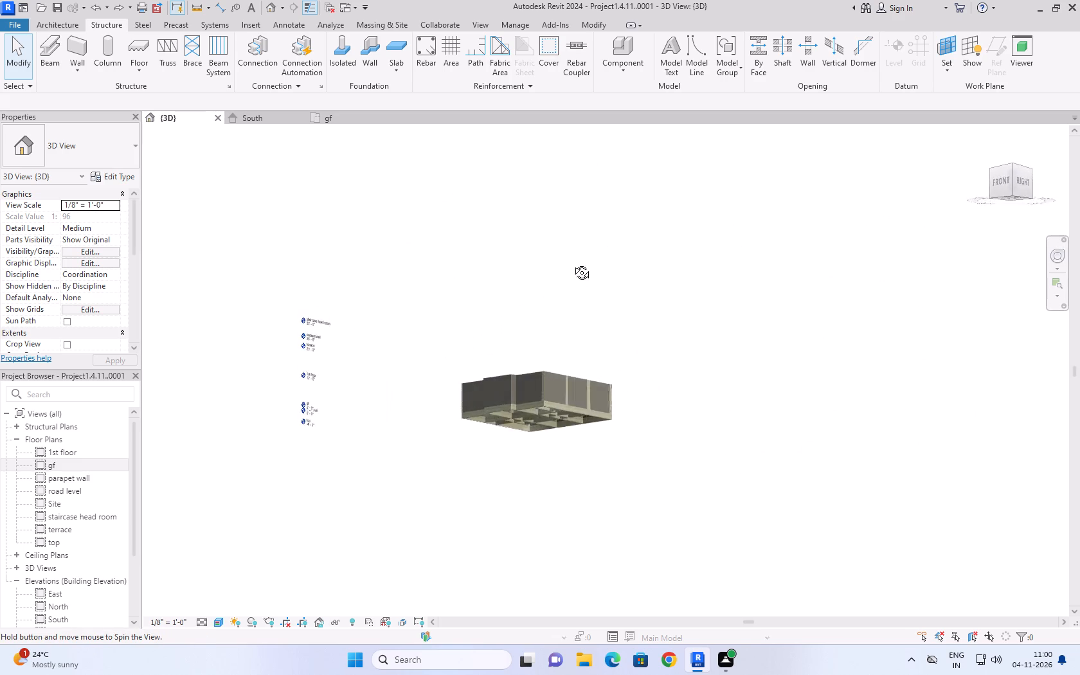
shift+middle_drag(572, 263, 594, 172)
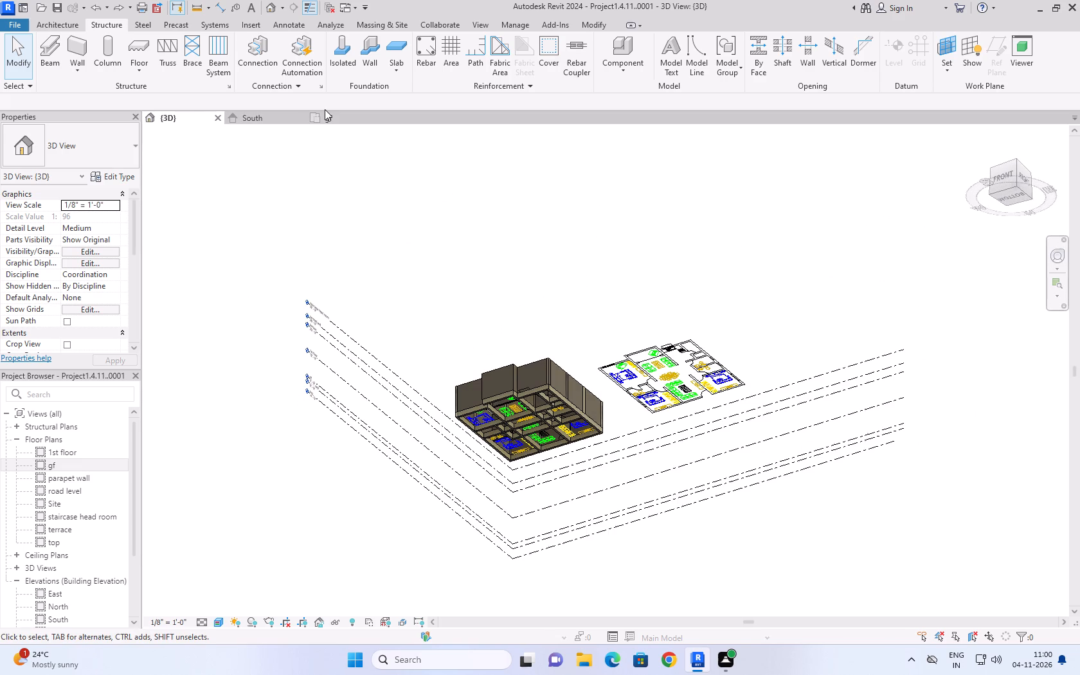
Check the model against the levels in the South elevation, and examine the outer walls and columns in the gf plan.
click(268, 121)
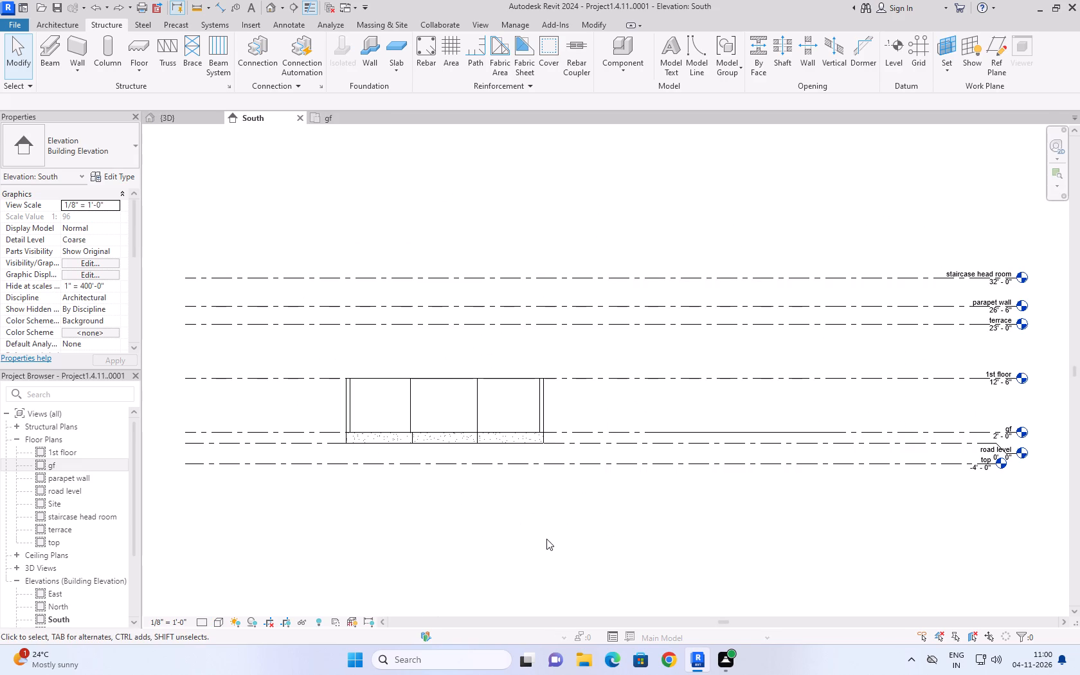
click(478, 497)
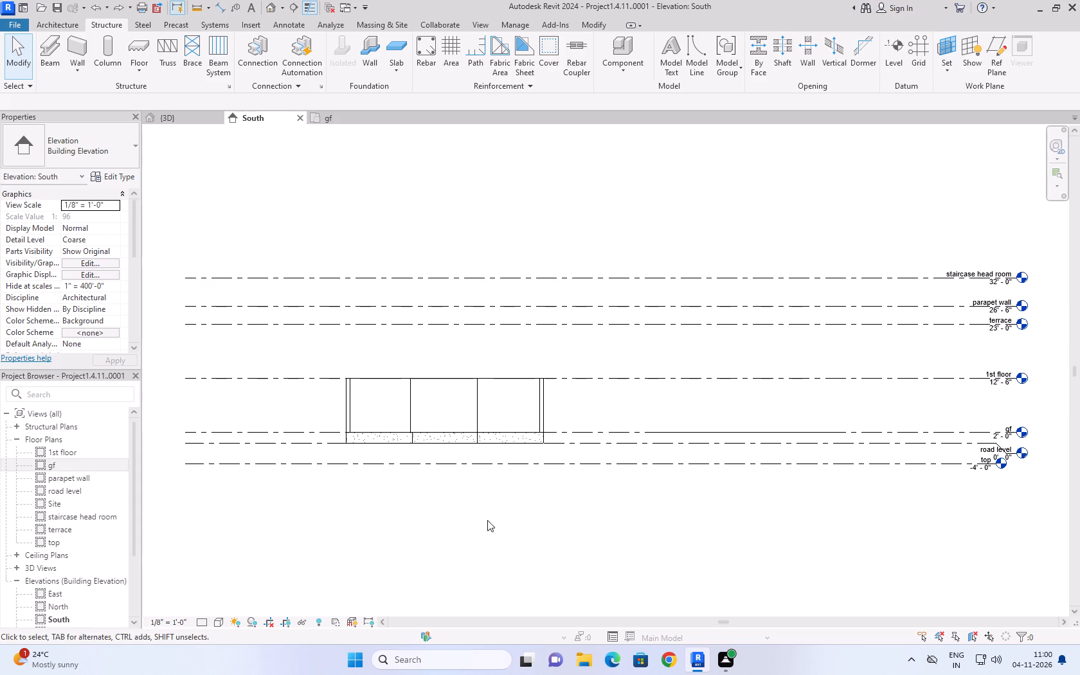
click(487, 520)
click(450, 206)
click(167, 105)
click(335, 111)
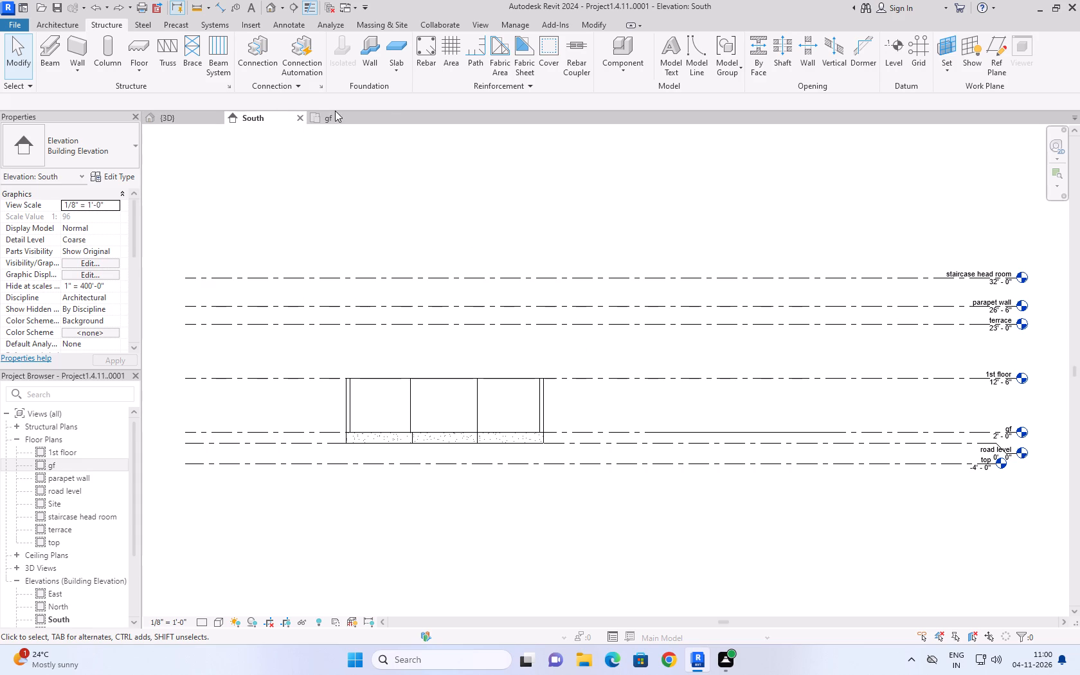
click(334, 111)
click(334, 118)
scroll(672, 257, down, 3)
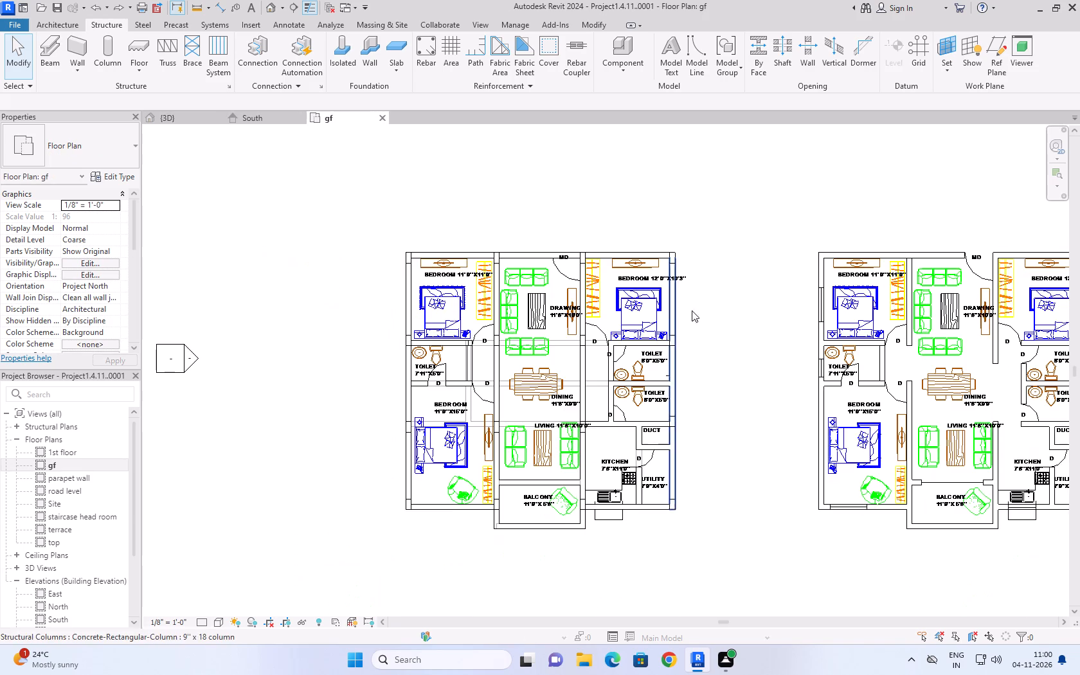
scroll(727, 511, up, 3)
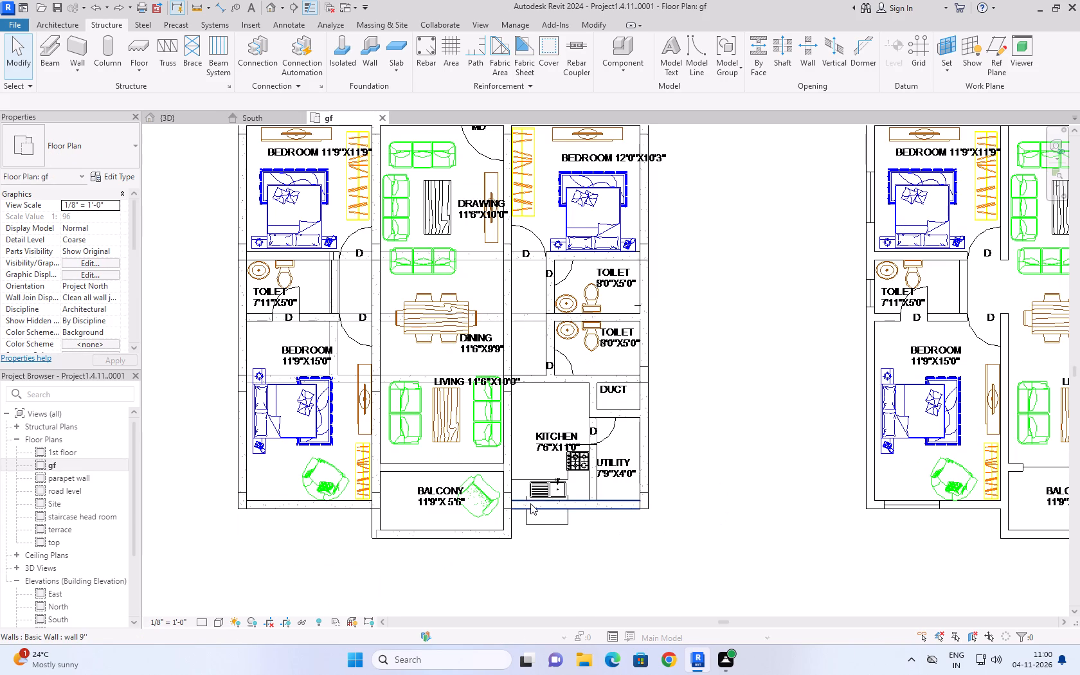
click(530, 503)
click(825, 346)
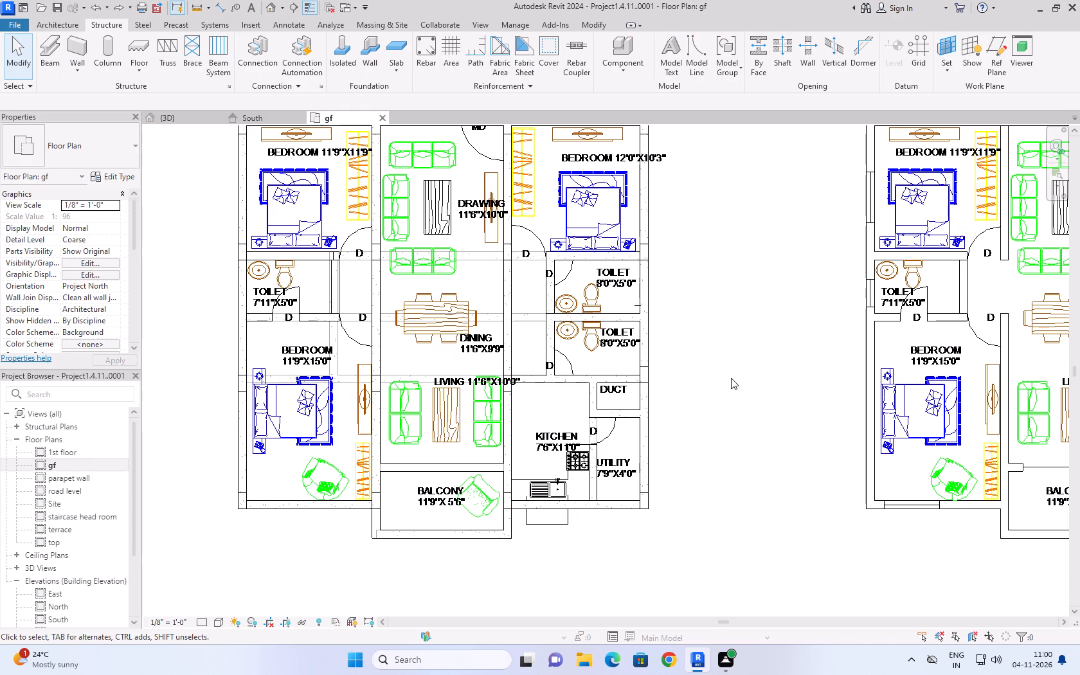
click(197, 165)
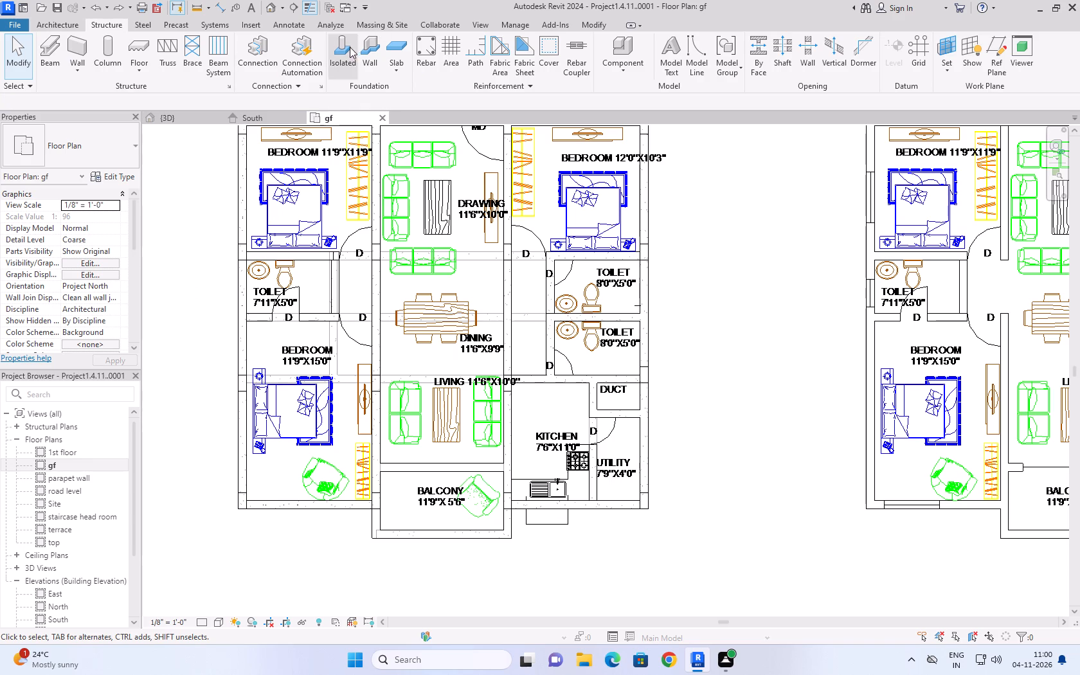
Start an isolated foundation in the gf plan and load the Footing-Rectangular family from the US library's Structural Foundations folder.
click(346, 49)
click(575, 325)
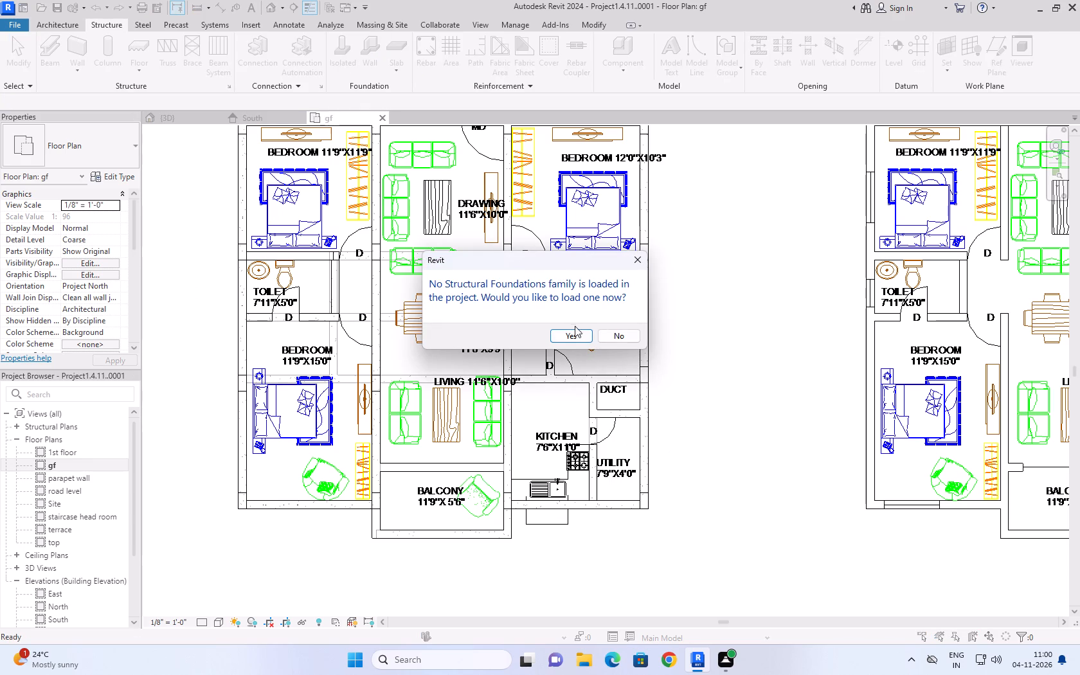
click(575, 330)
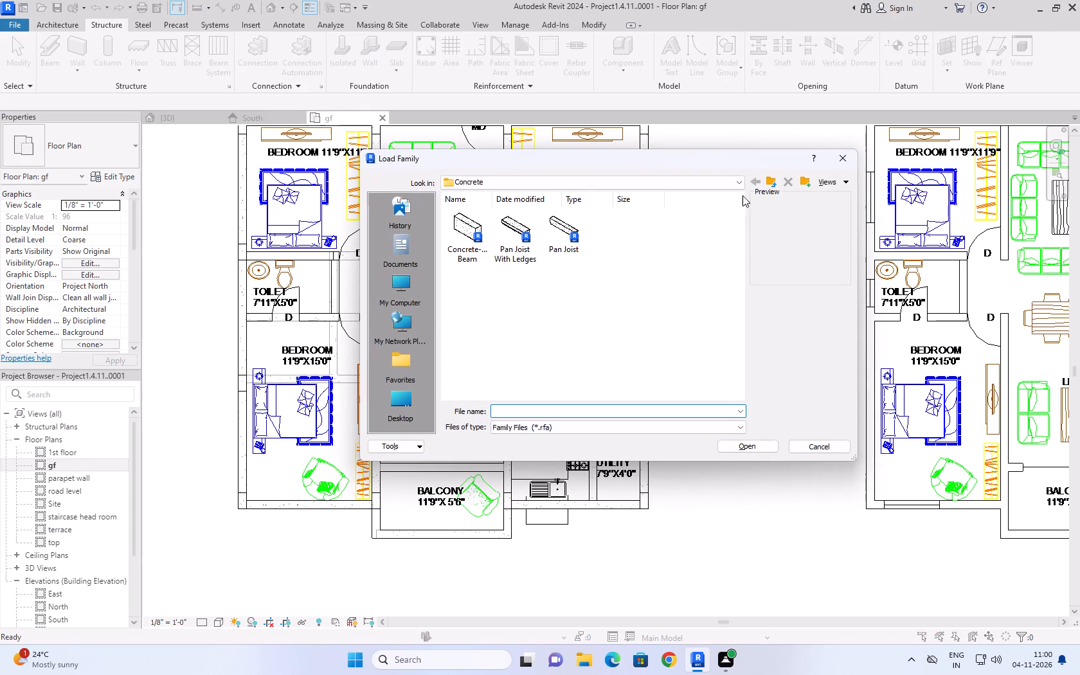
click(770, 186)
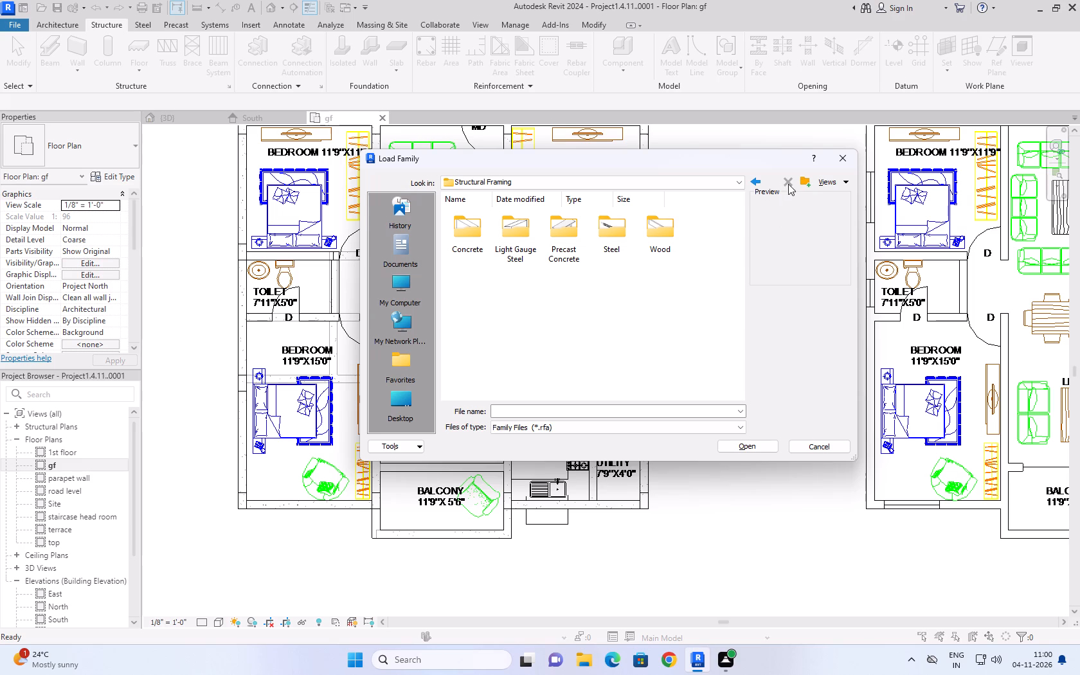
click(776, 177)
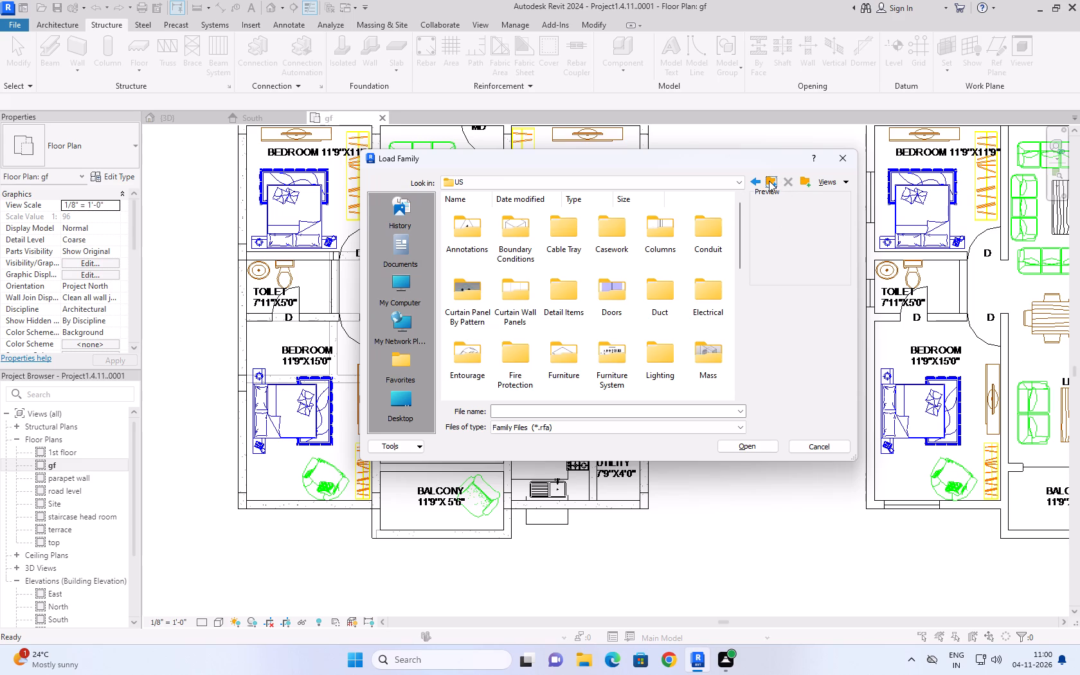
scroll(626, 326, down, 7)
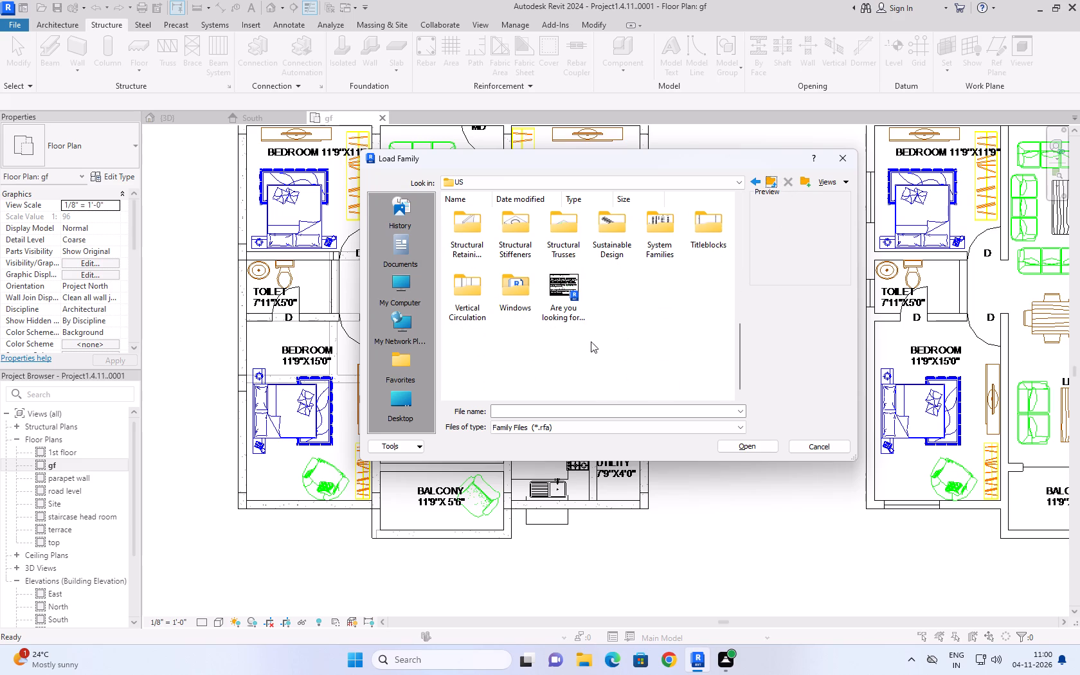
scroll(457, 240, up, 1)
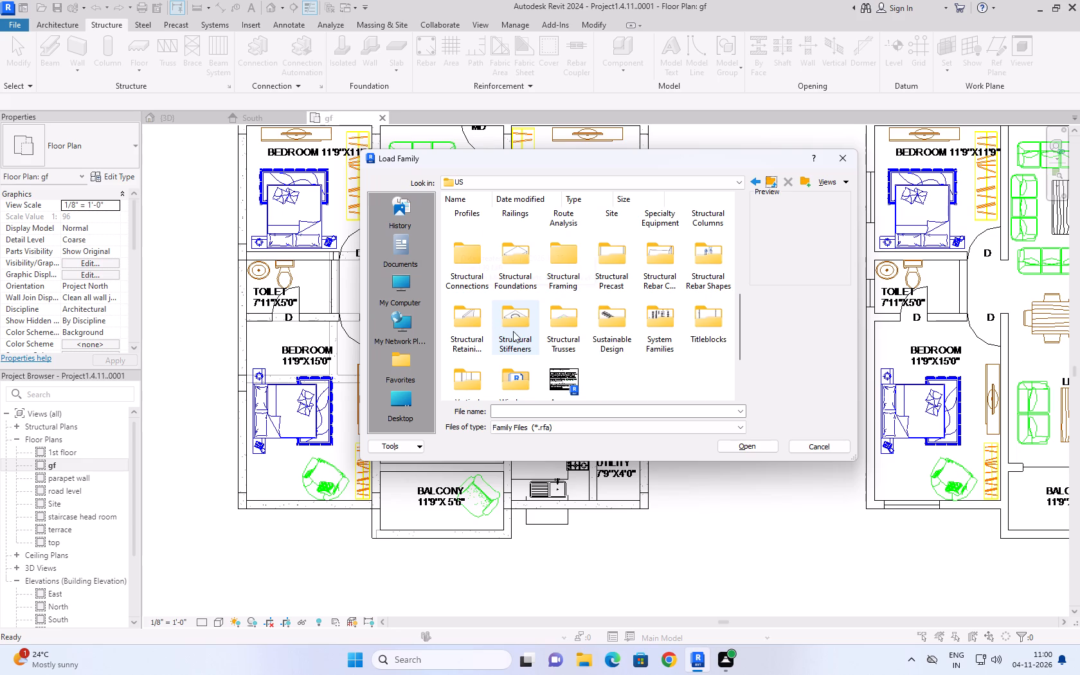
scroll(513, 331, up, 2)
scroll(513, 332, down, 4)
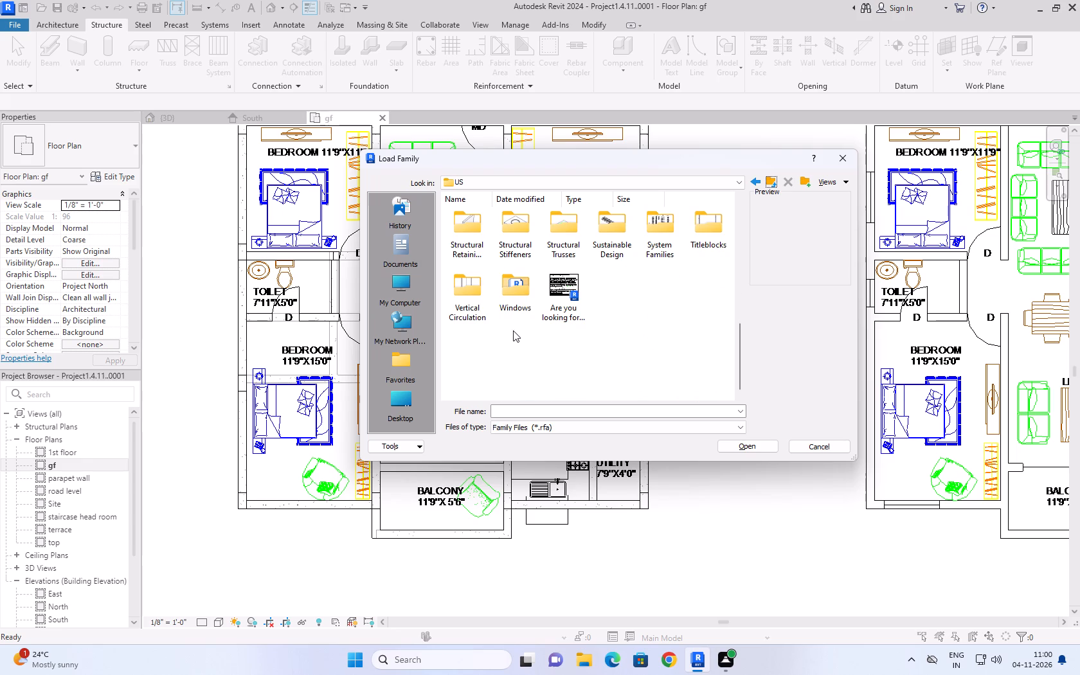
scroll(526, 314, up, 1)
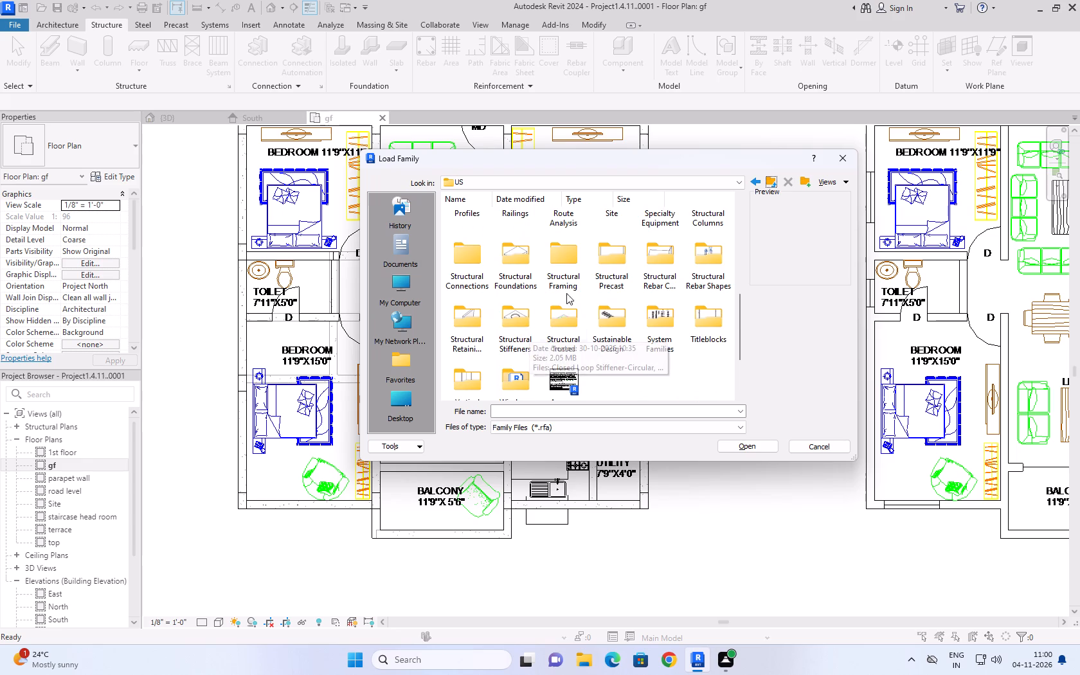
double_click(571, 276)
double_click(465, 235)
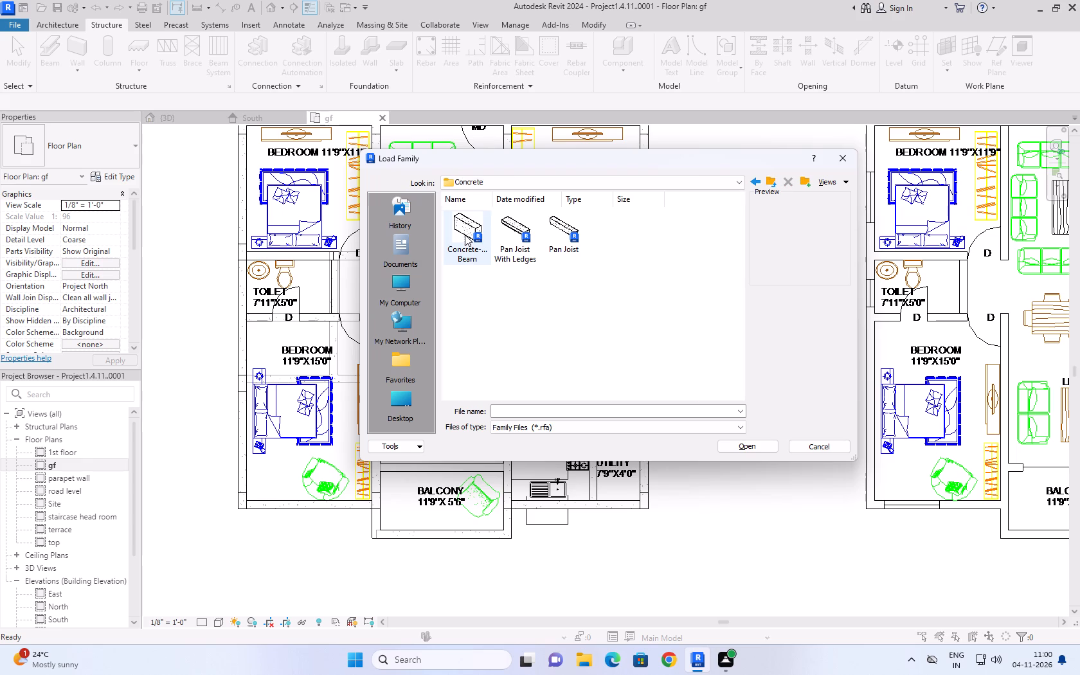
click(532, 314)
key(BackSpace)
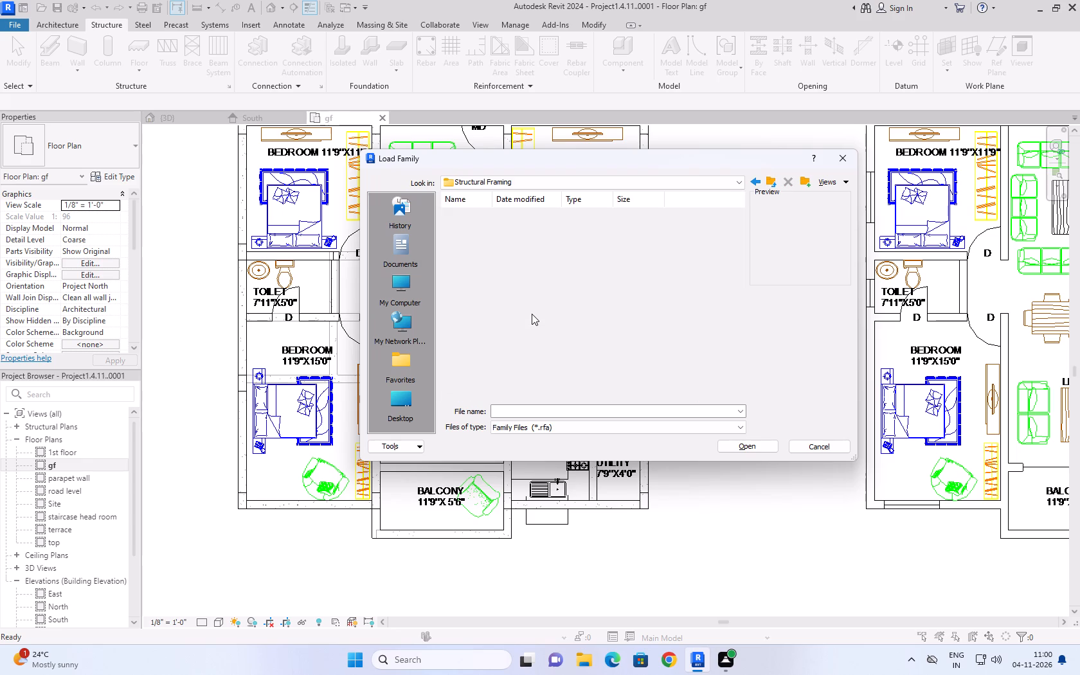
key(BackSpace)
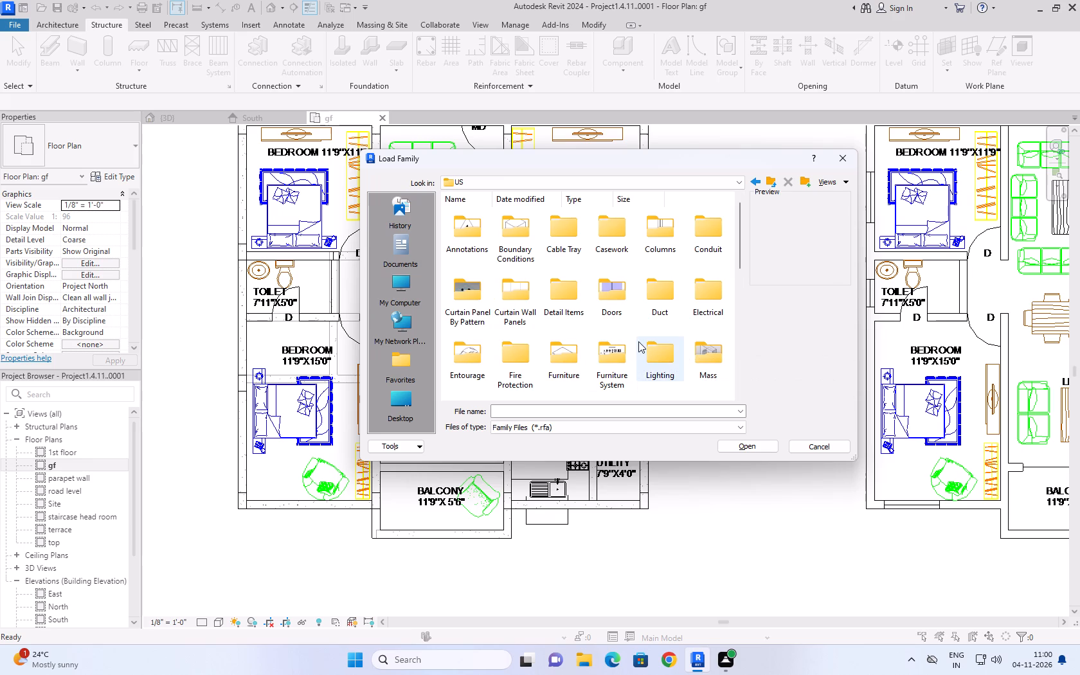
scroll(573, 366, down, 2)
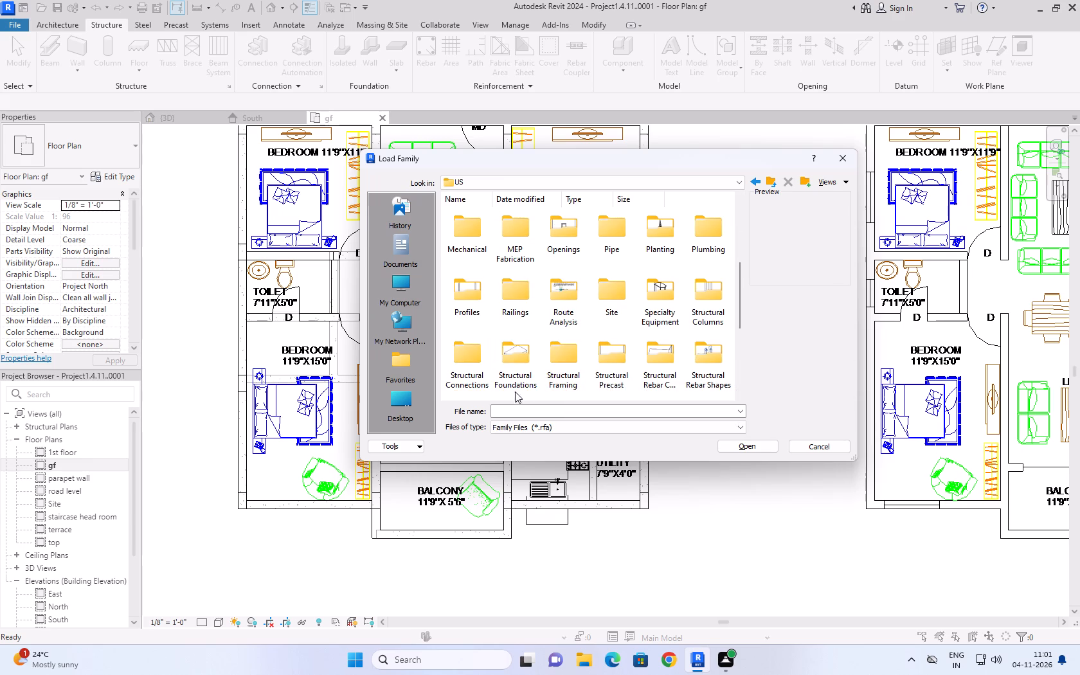
double_click(502, 372)
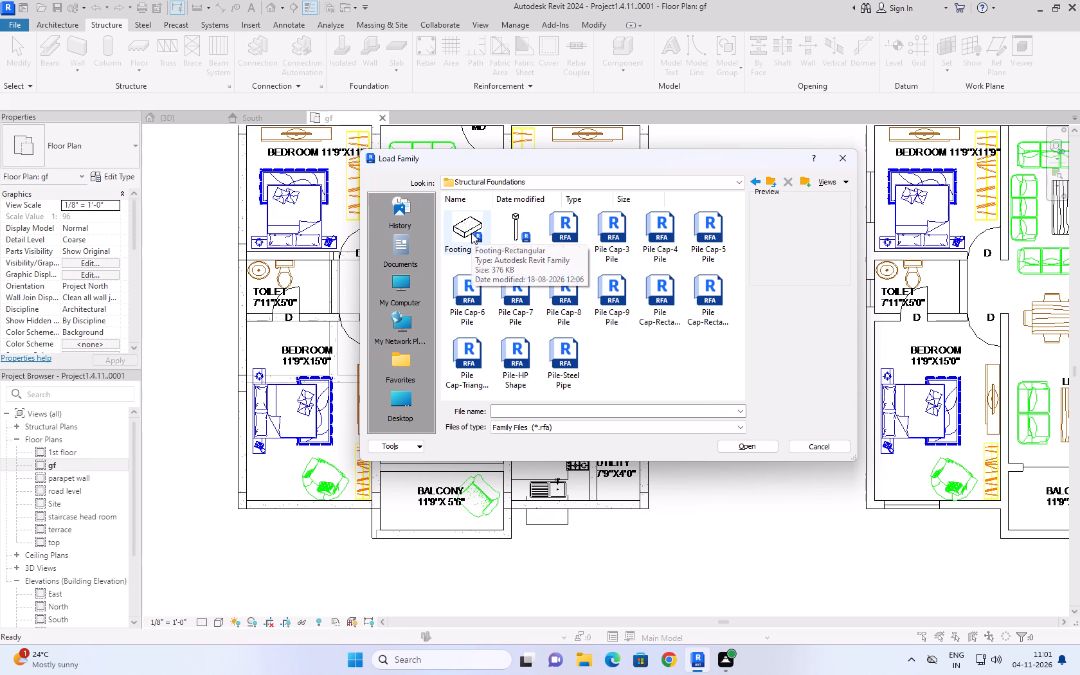
click(471, 233)
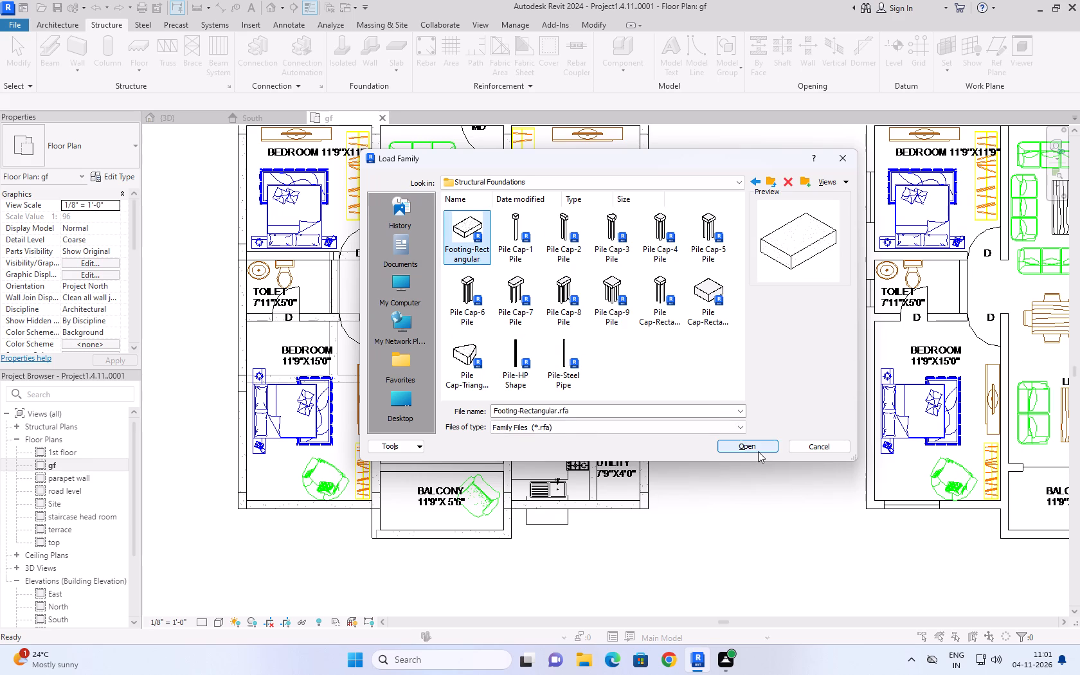
click(758, 451)
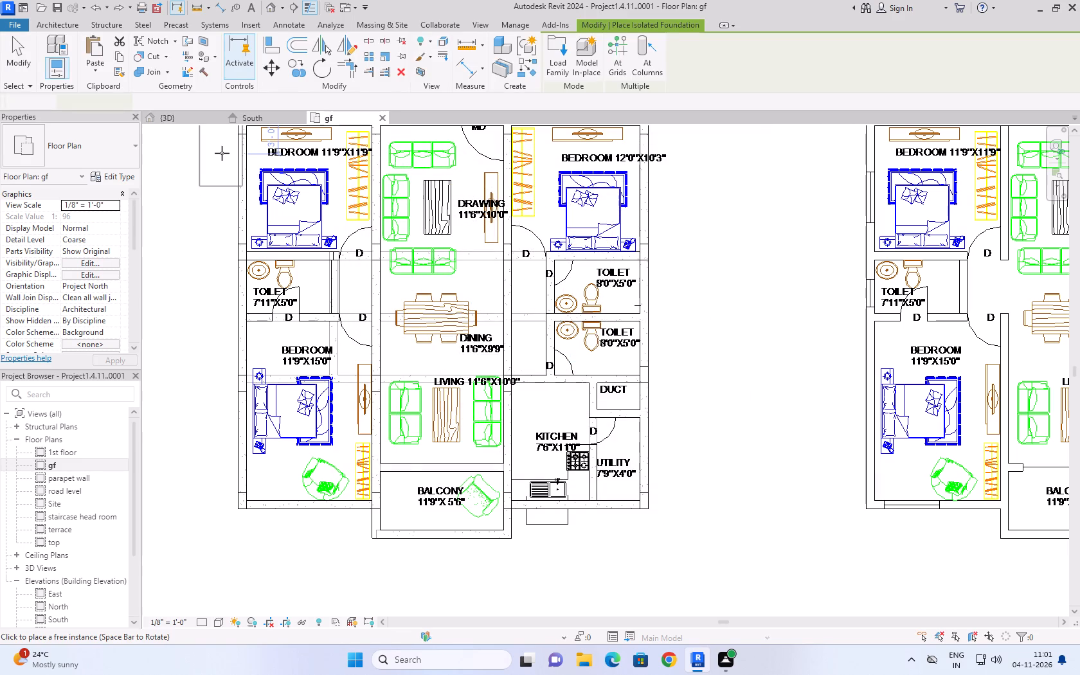
Place Footing-Rectangular 72" x 48" x 18" isolated foundations at all the structural columns of the modelled apartment in the gf plan.
scroll(518, 384, down, 7)
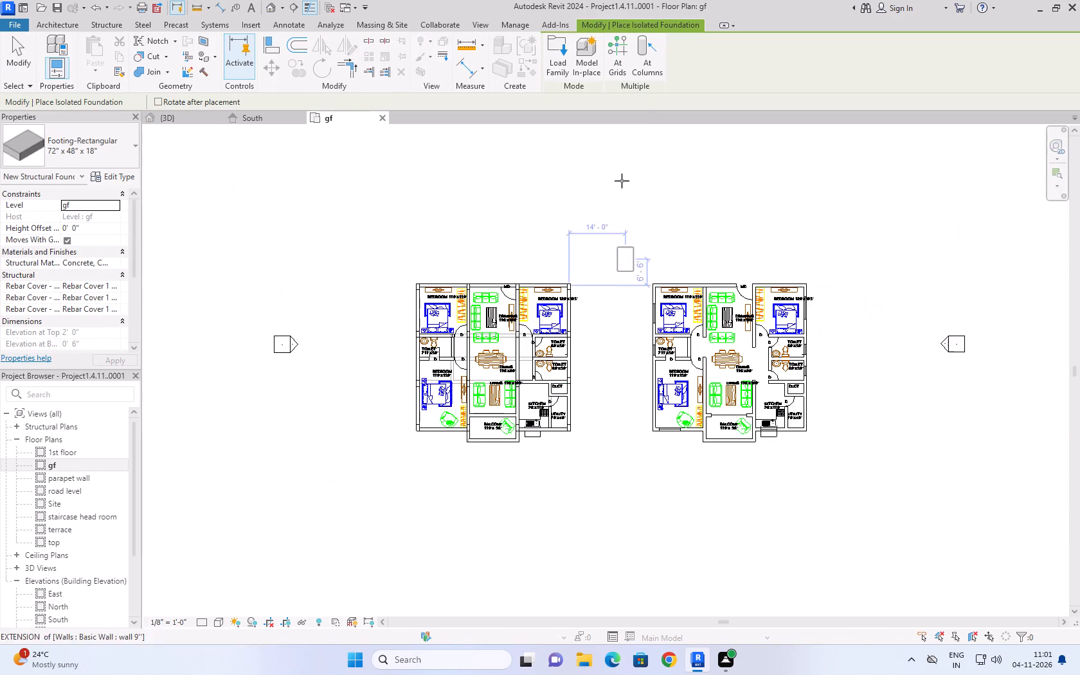
click(644, 64)
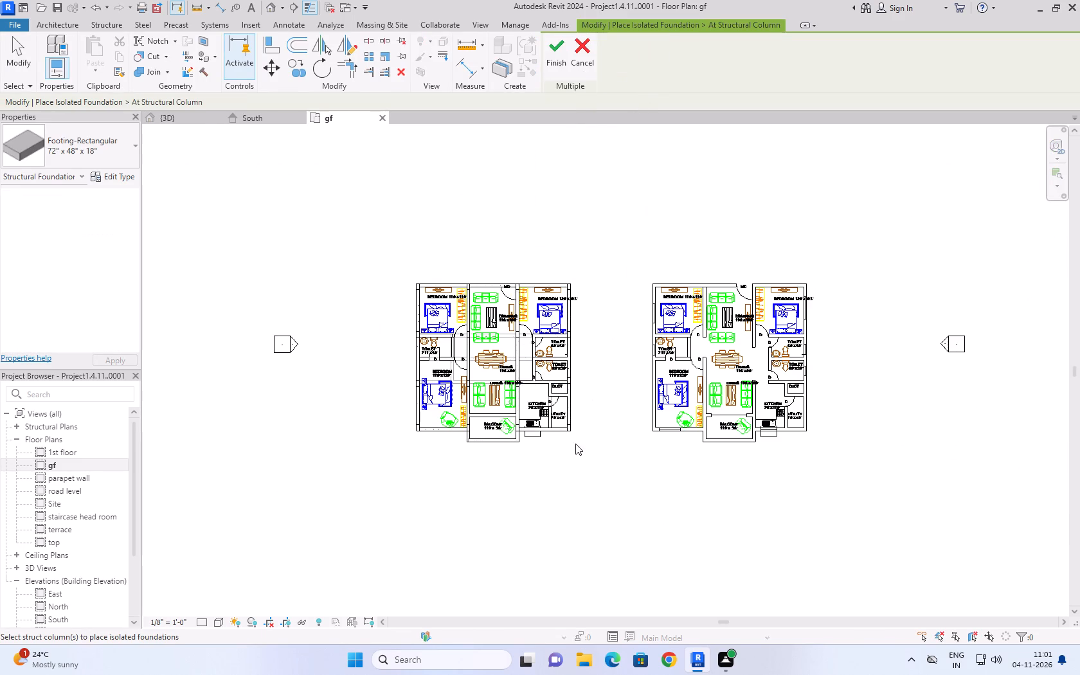
click(586, 453)
drag(376, 234, 392, 263)
drag(392, 263, 608, 485)
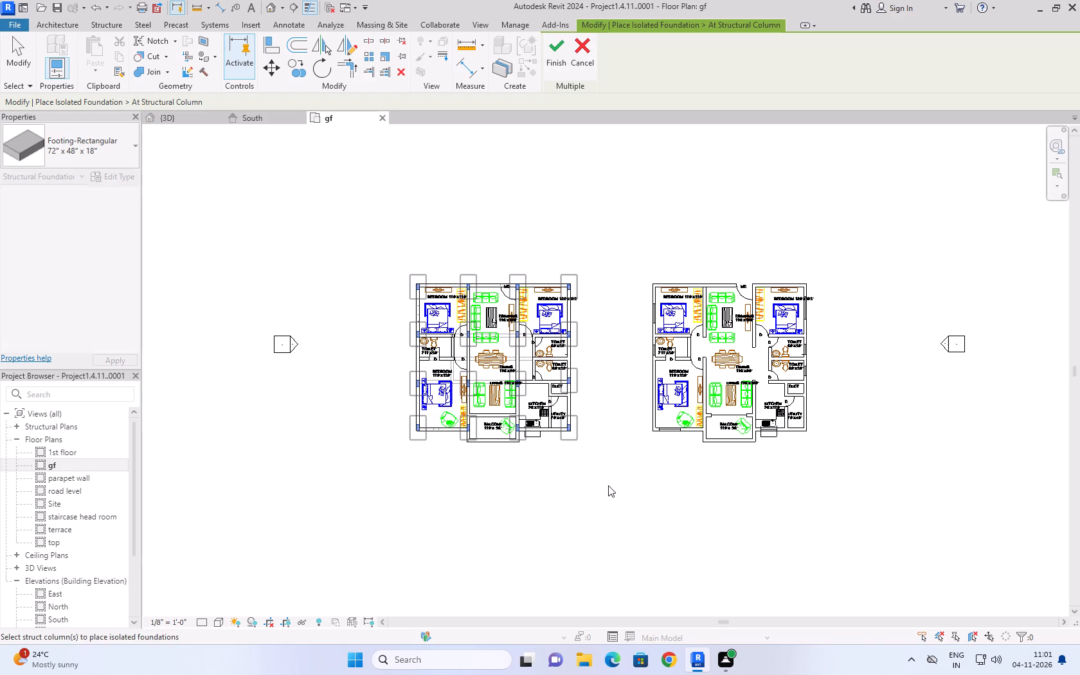
click(552, 44)
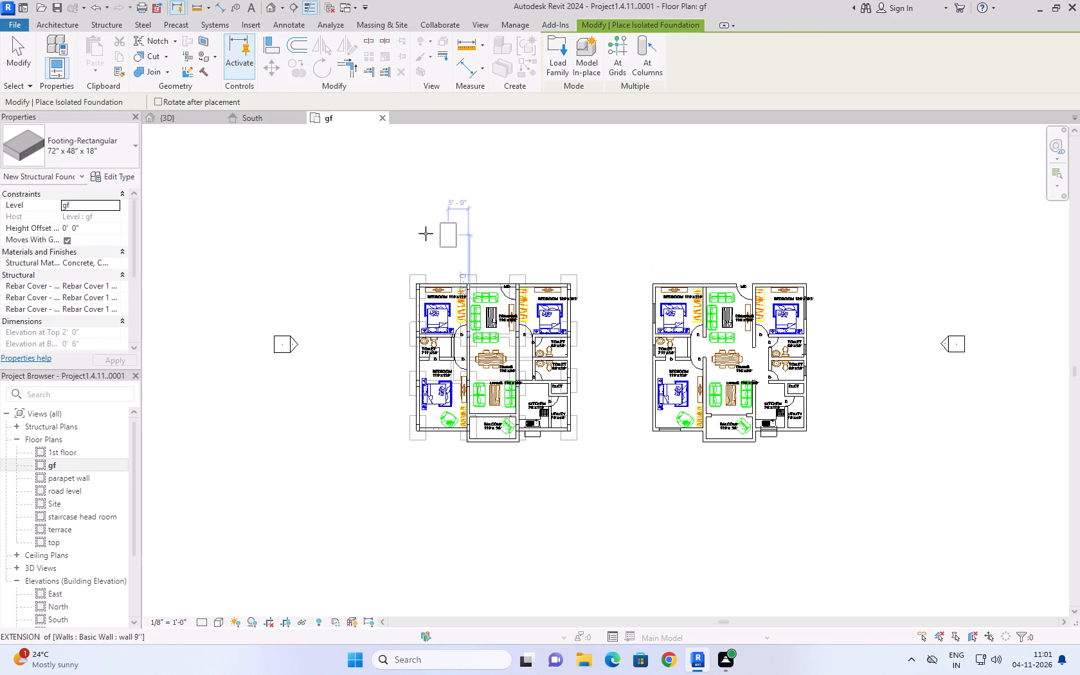
click(192, 118)
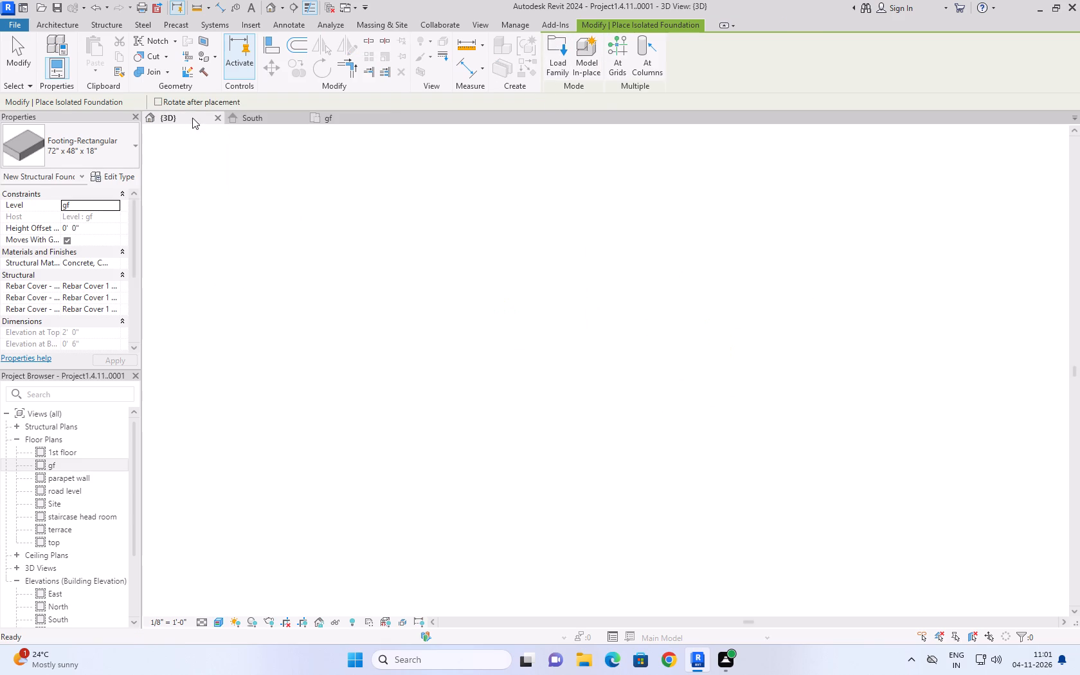
scroll(579, 505, up, 4)
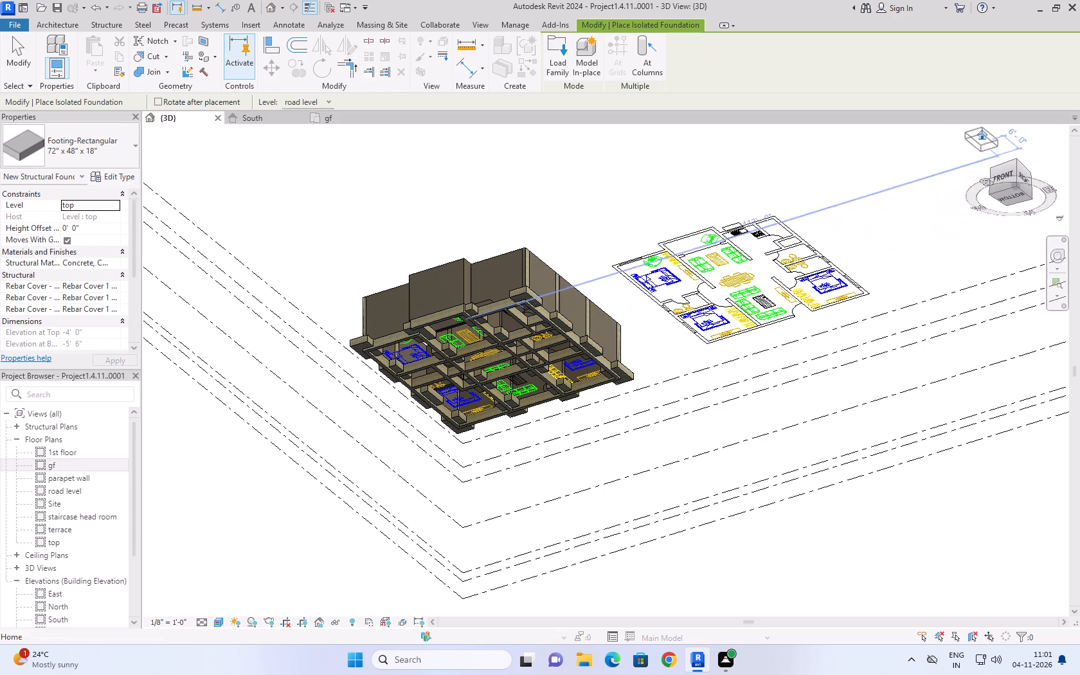
click(981, 135)
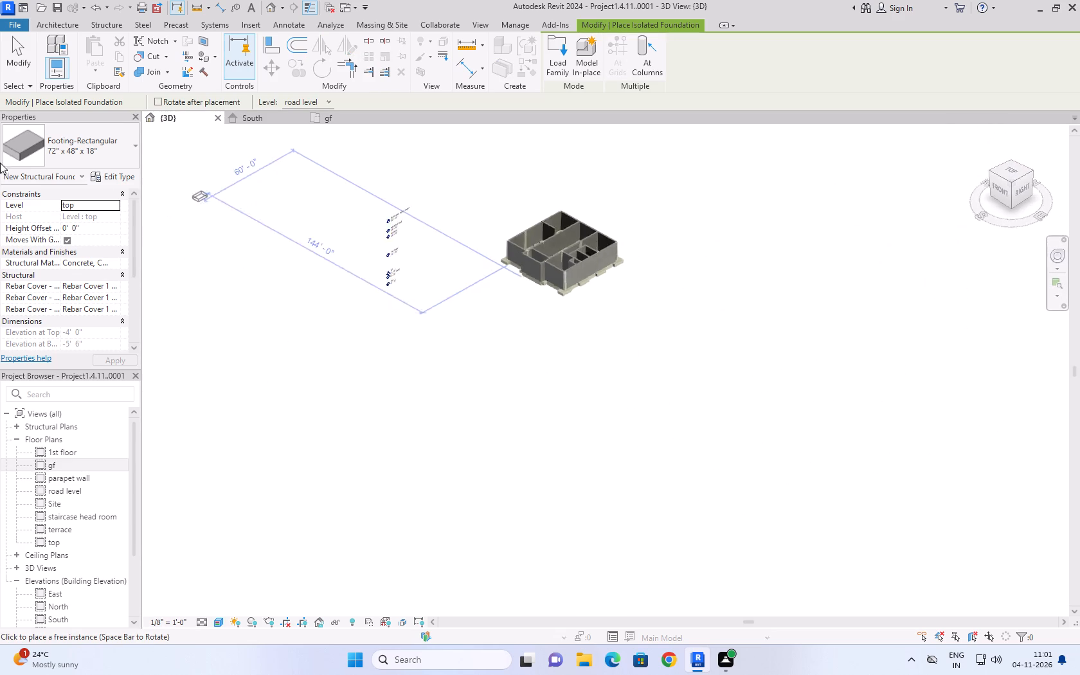
click(27, 60)
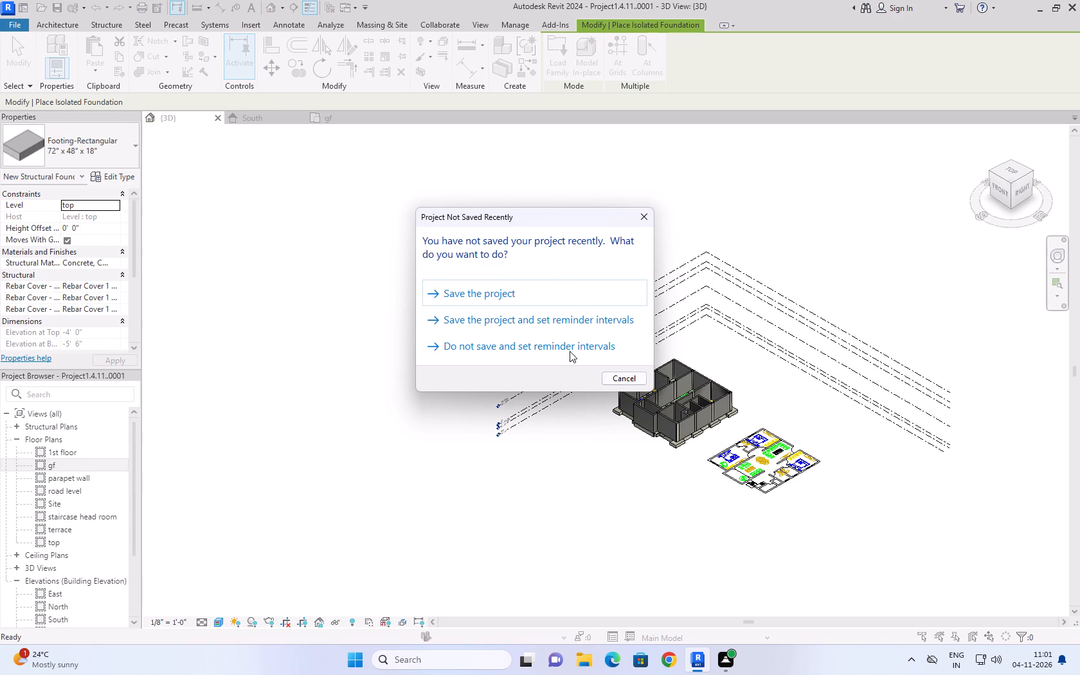
Save the project to Project1.4.11..rvt instead of the backup file.
click(482, 300)
click(499, 337)
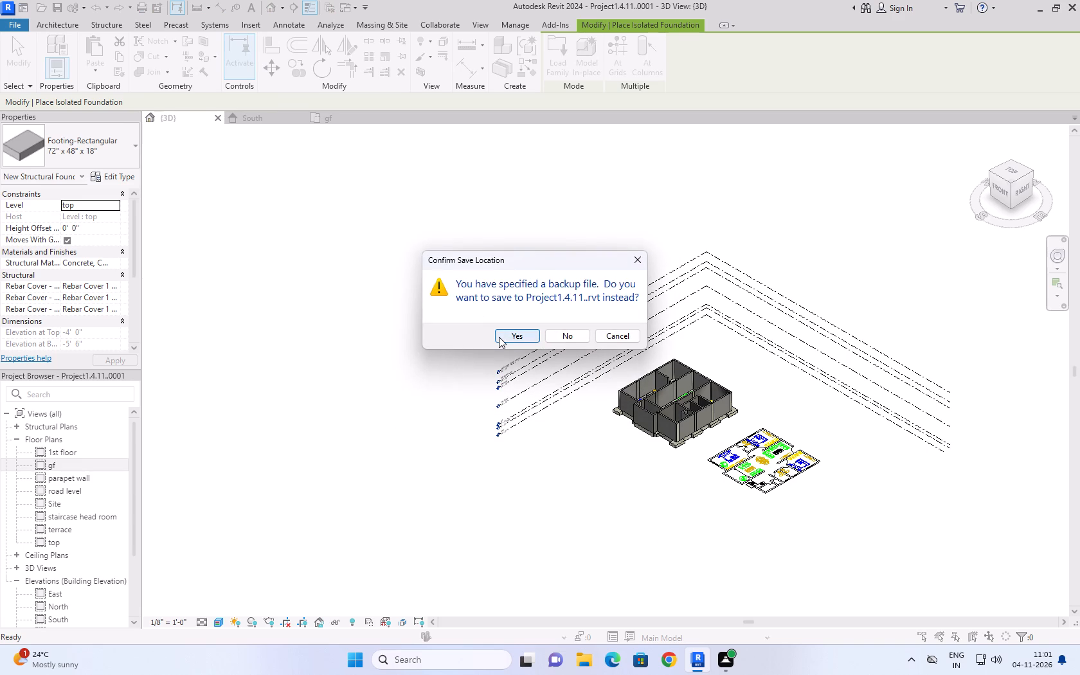
click(526, 363)
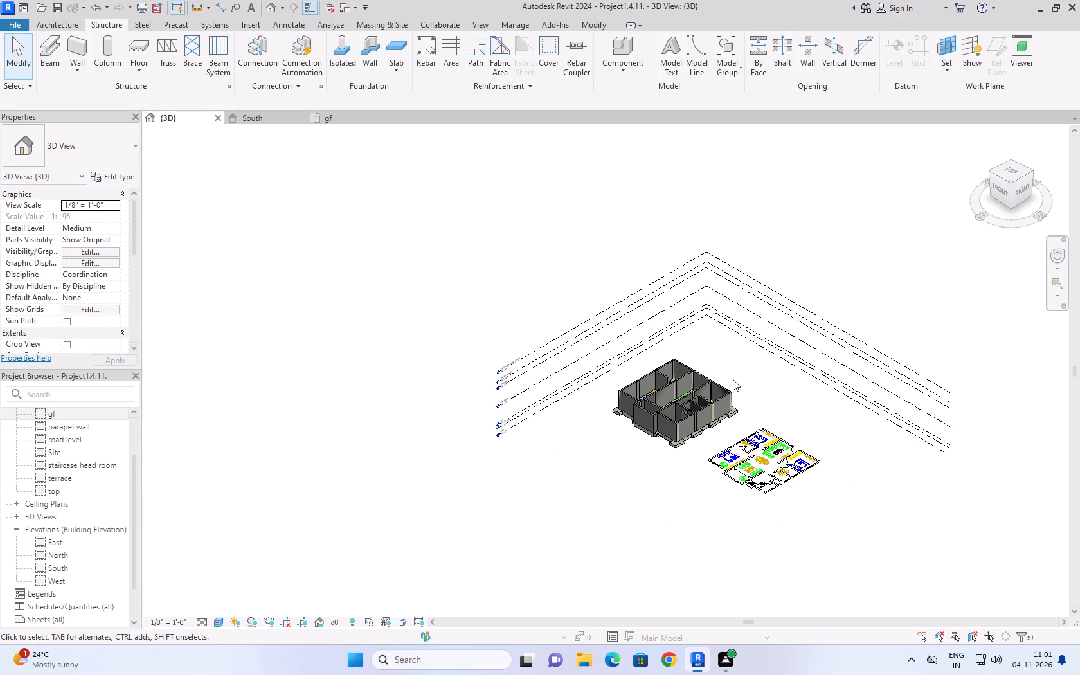
Examine the footings' position under the columns in the 3D view, and against the levels in the South elevation and gf plan.
scroll(733, 379, up, 7)
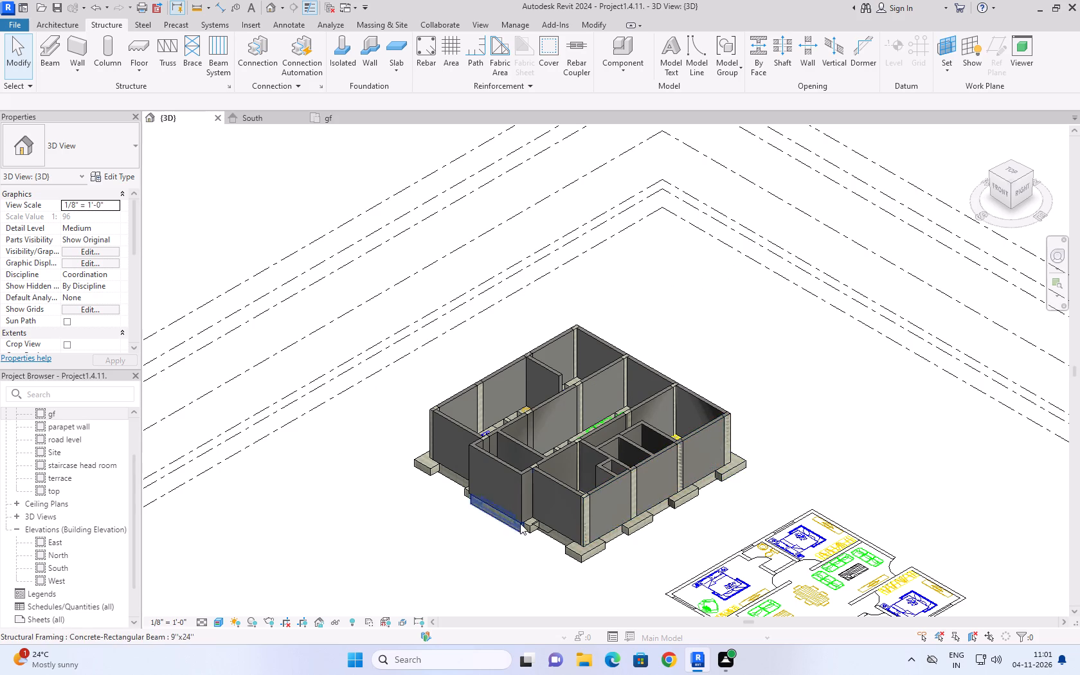
scroll(530, 525, up, 3)
scroll(759, 593, up, 3)
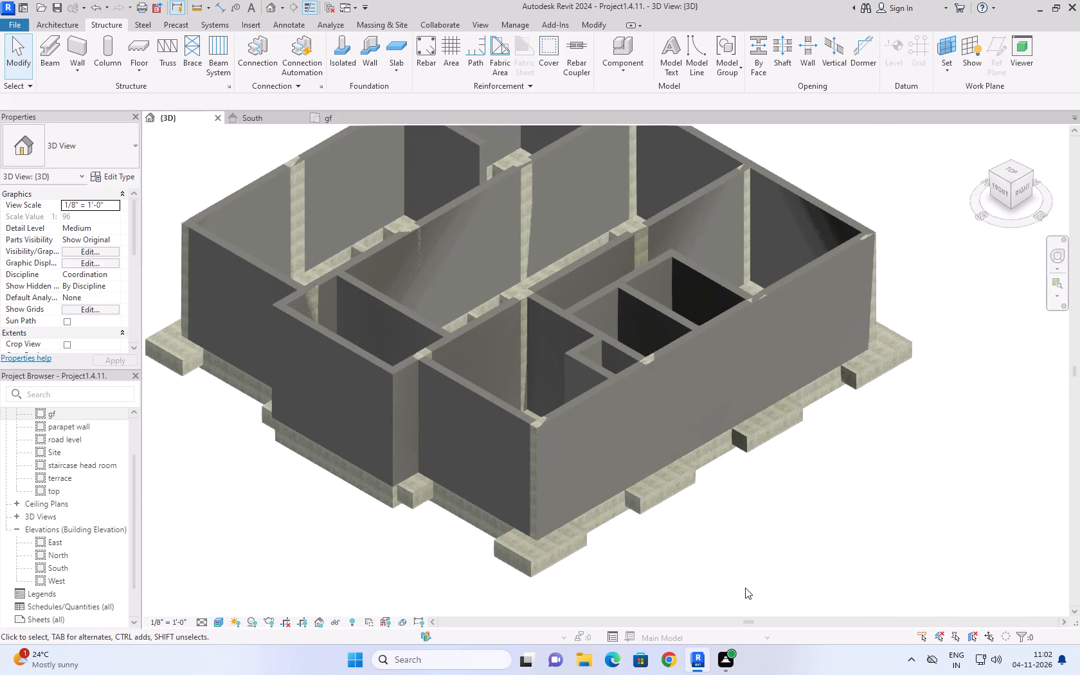
scroll(656, 548, up, 3)
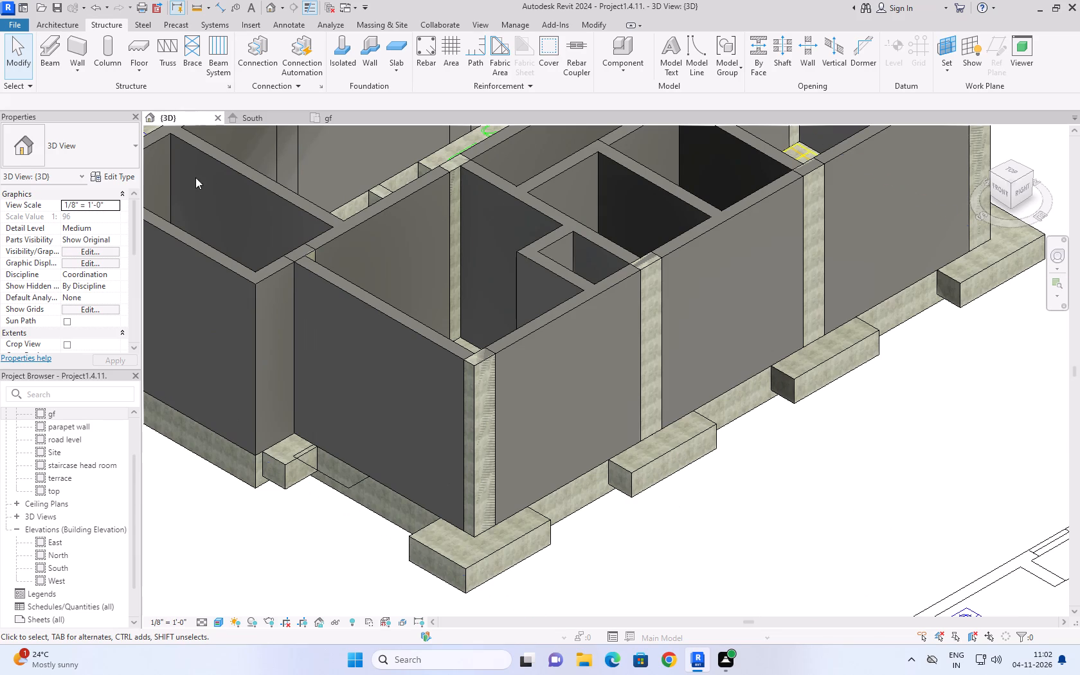
click(273, 113)
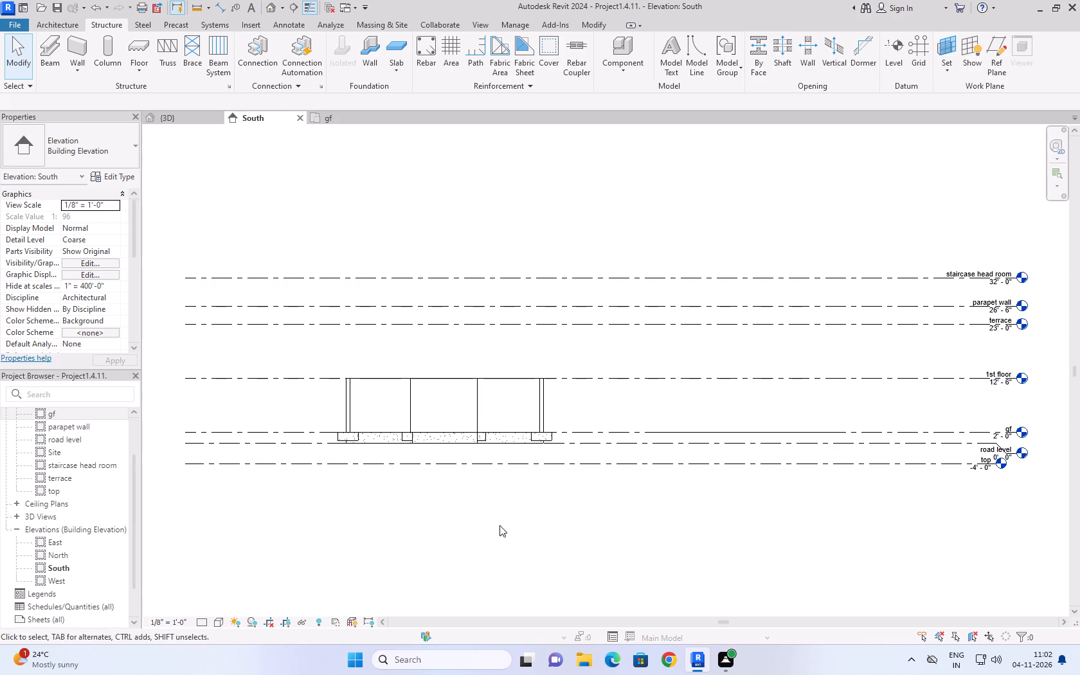
click(338, 115)
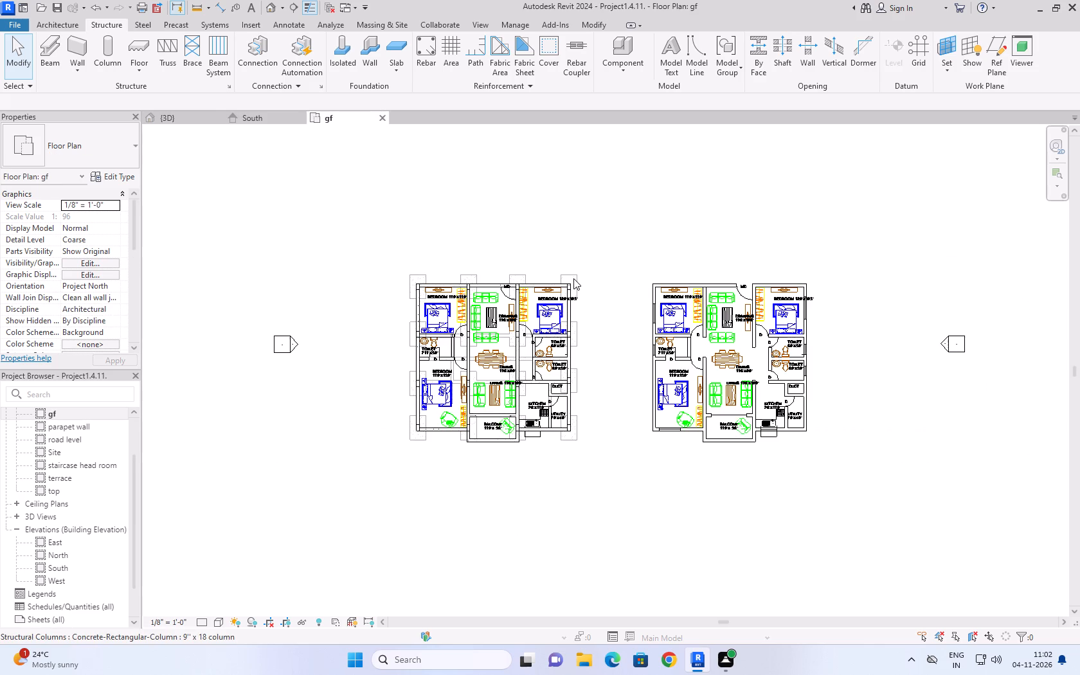
click(573, 275)
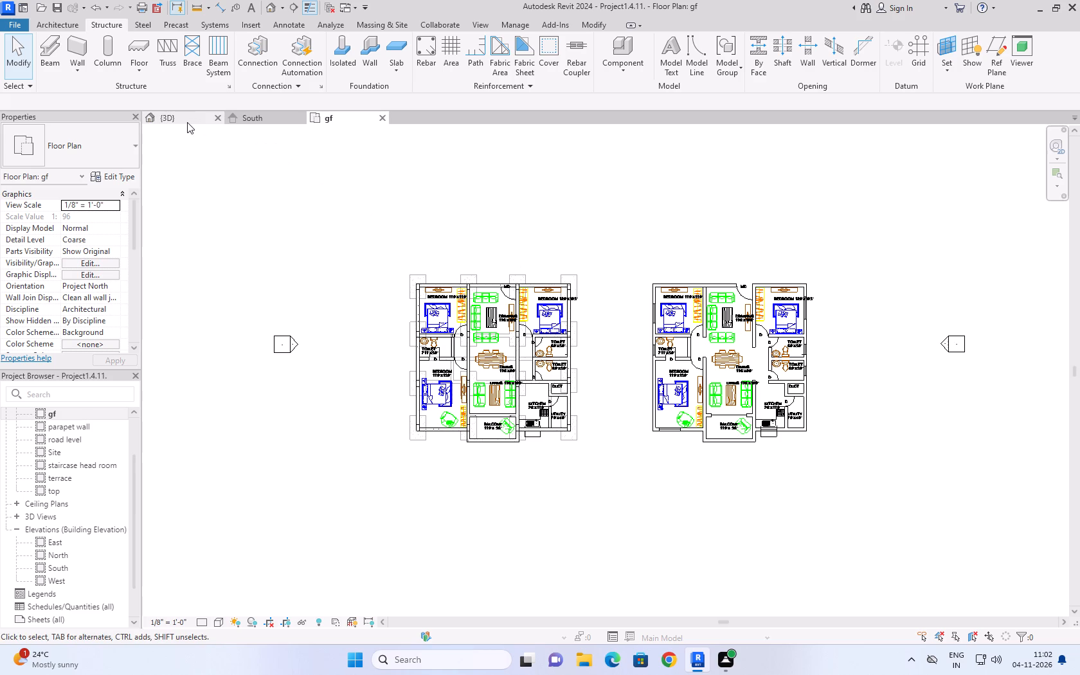
Select all the rectangular footings in the 3D view and set their level to top.
click(187, 122)
click(481, 561)
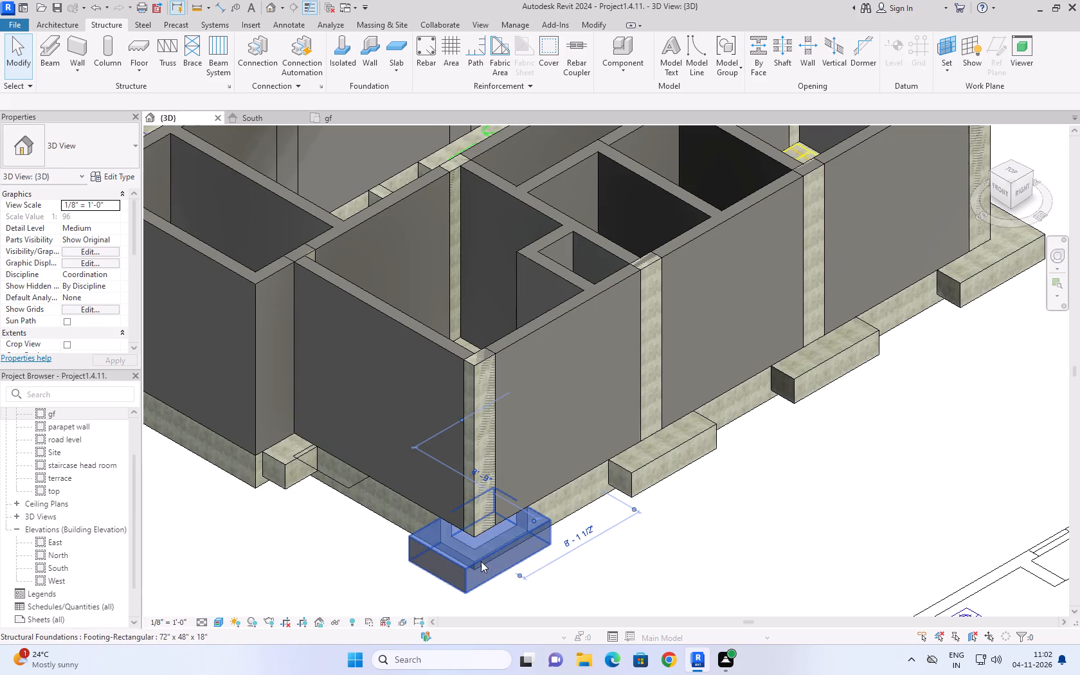
text(sa)
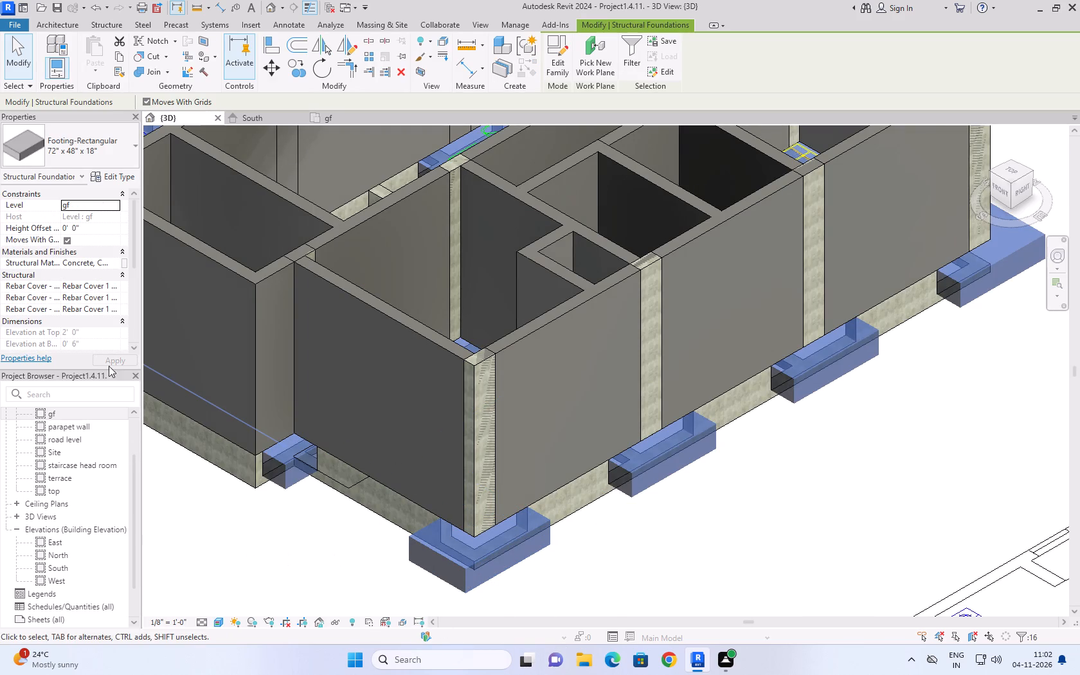
click(113, 203)
click(106, 213)
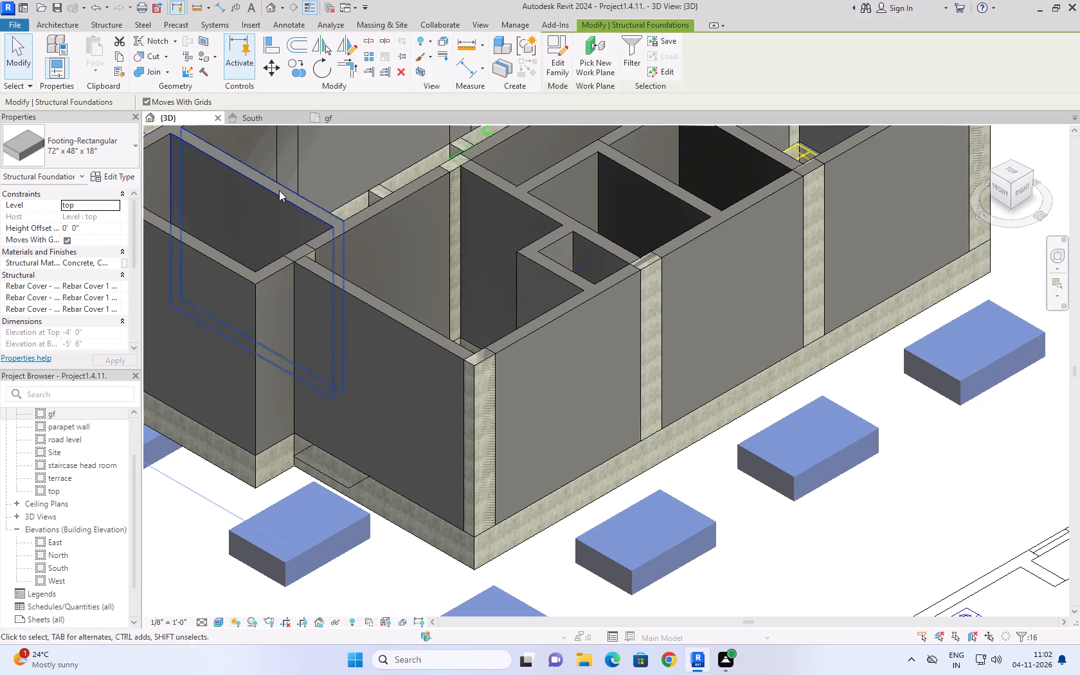
Select all the 9'' walls in the South elevation and set their base constraint to the top level.
click(283, 120)
click(555, 519)
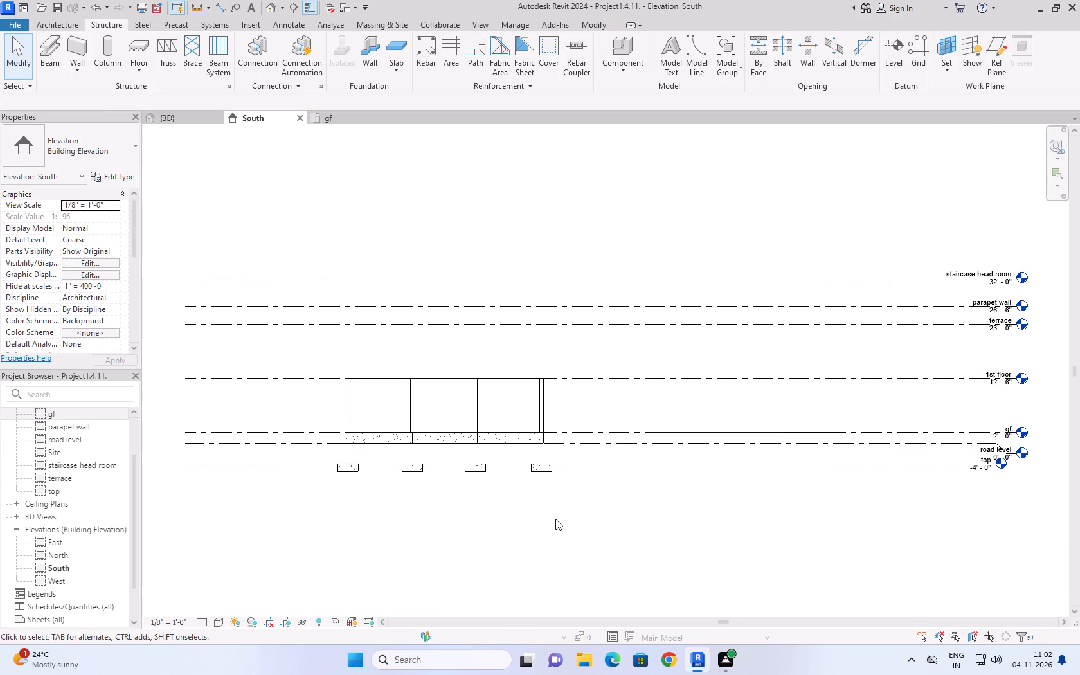
click(542, 395)
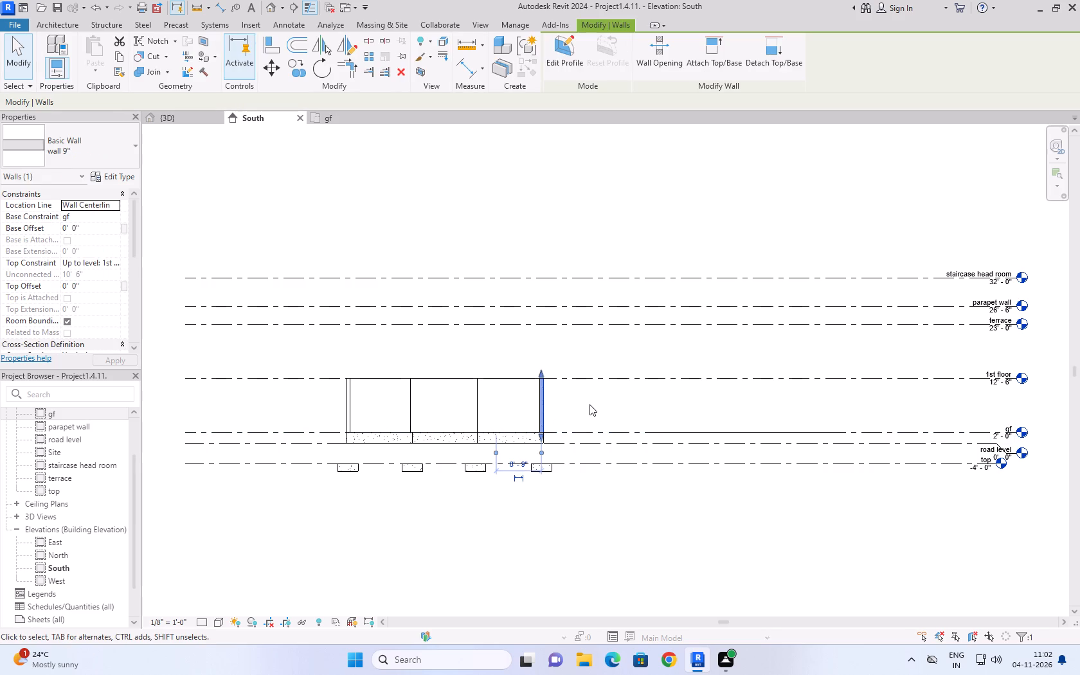
key(s)
key(a)
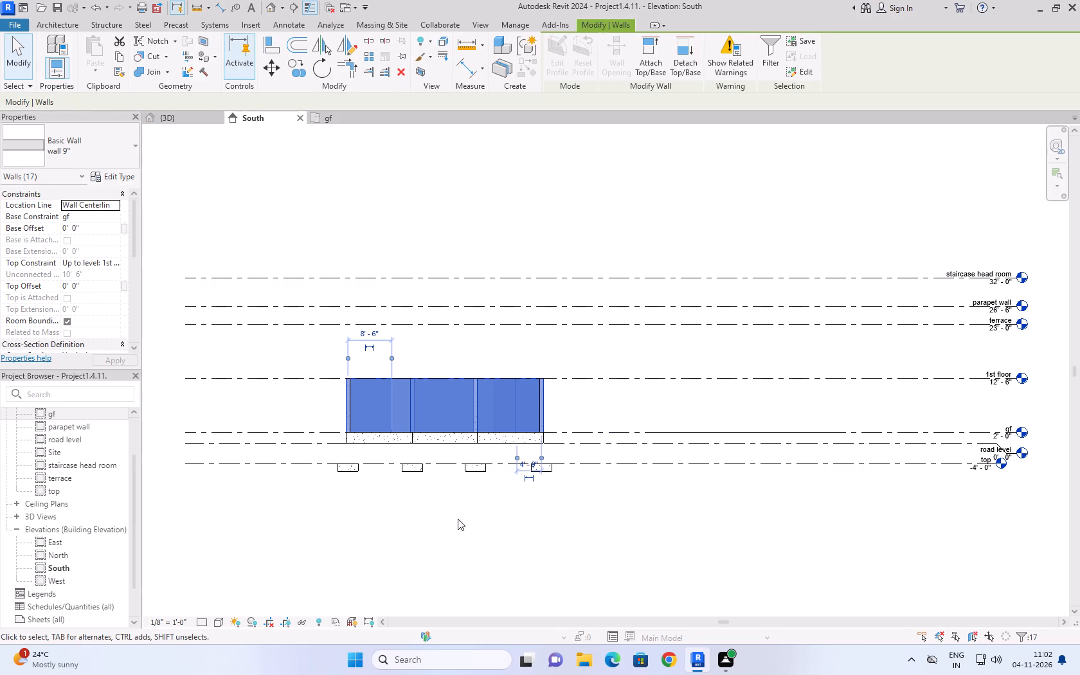
click(118, 208)
click(313, 197)
click(117, 215)
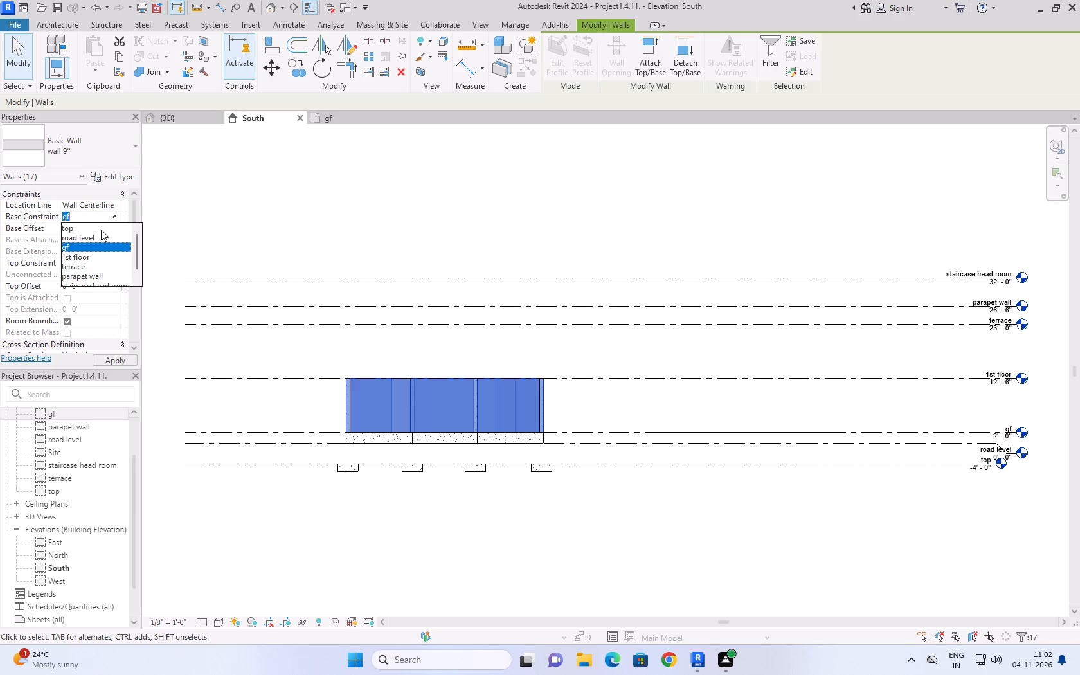
click(101, 230)
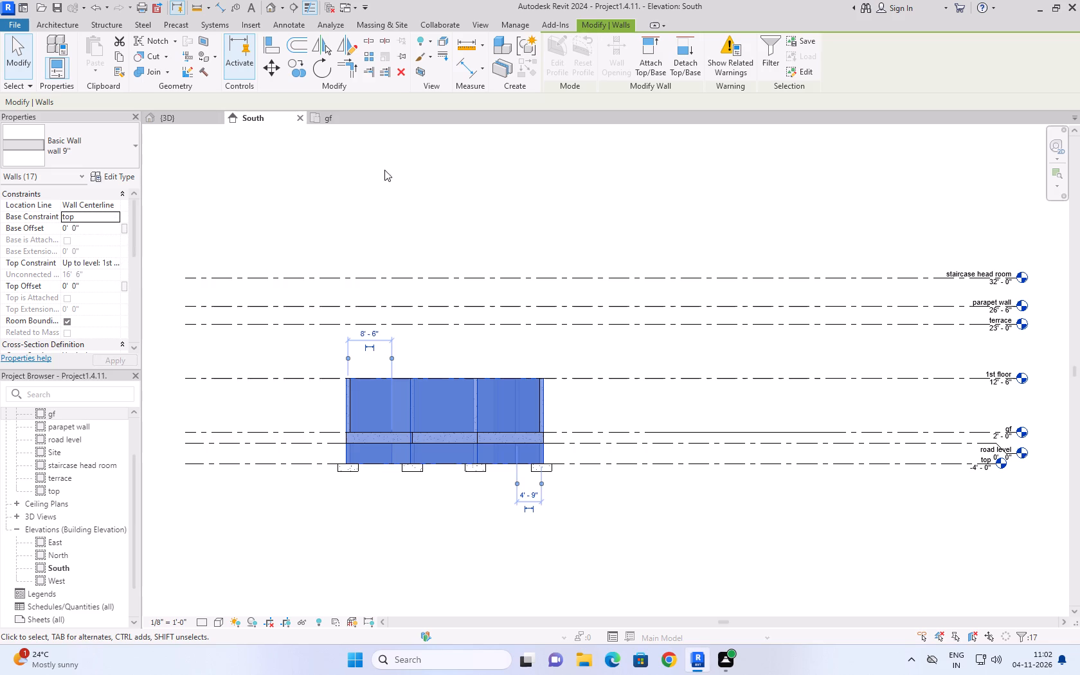
click(486, 163)
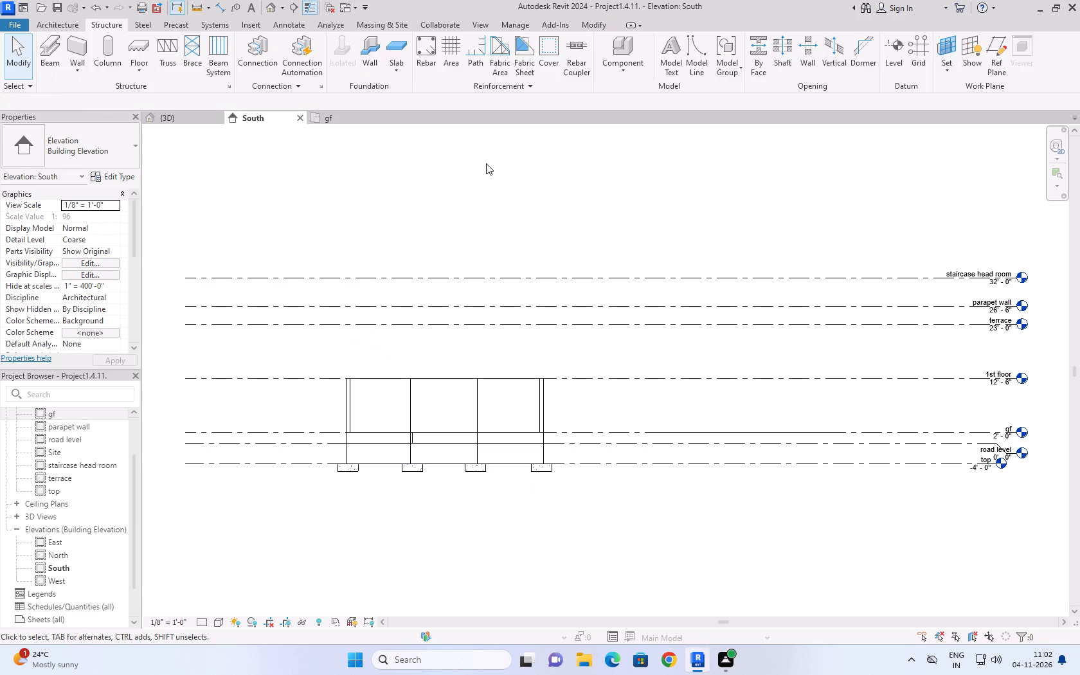
Examine how the extended walls meet the beams, columns and footings in the 3D view and South elevation.
click(185, 121)
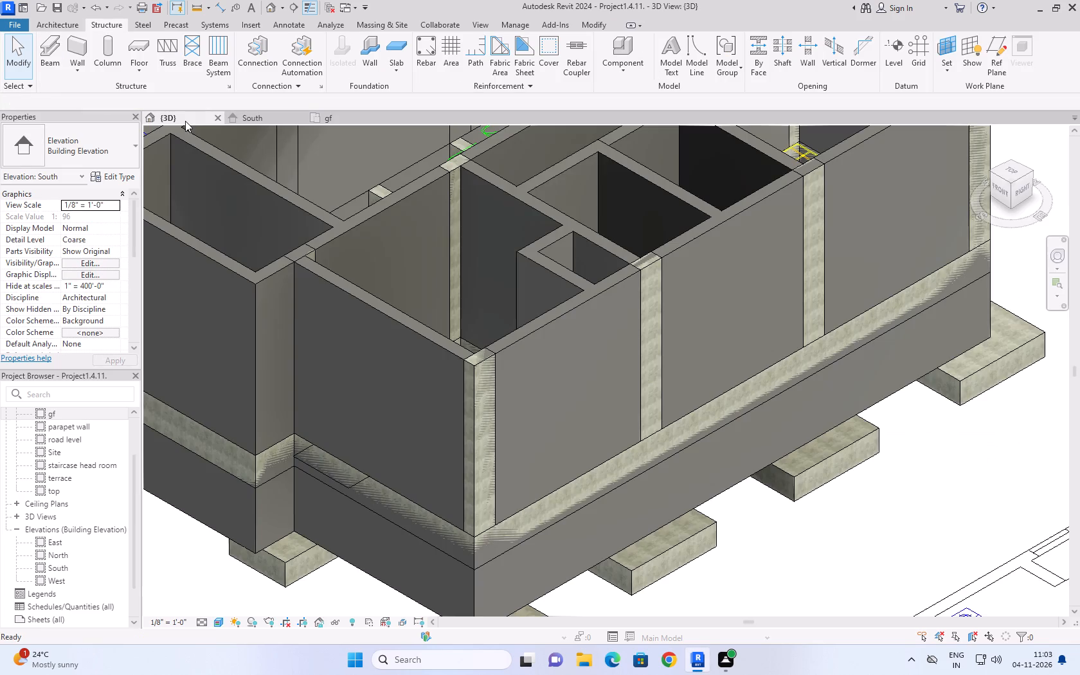
scroll(512, 307, down, 3)
scroll(566, 245, down, 2)
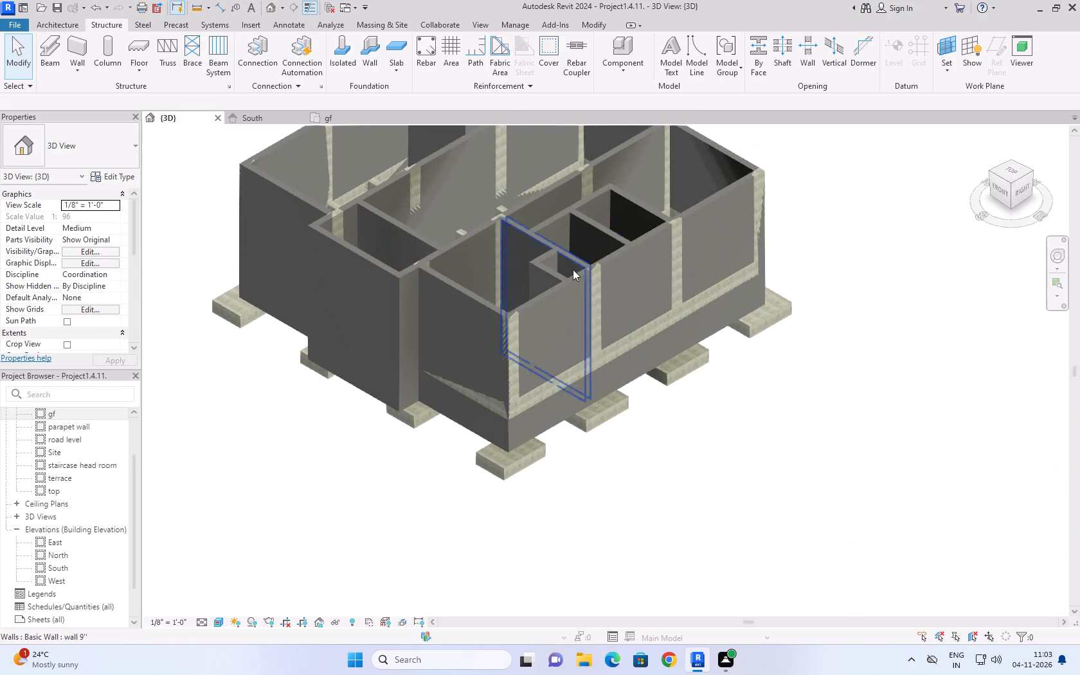
scroll(556, 455, up, 4)
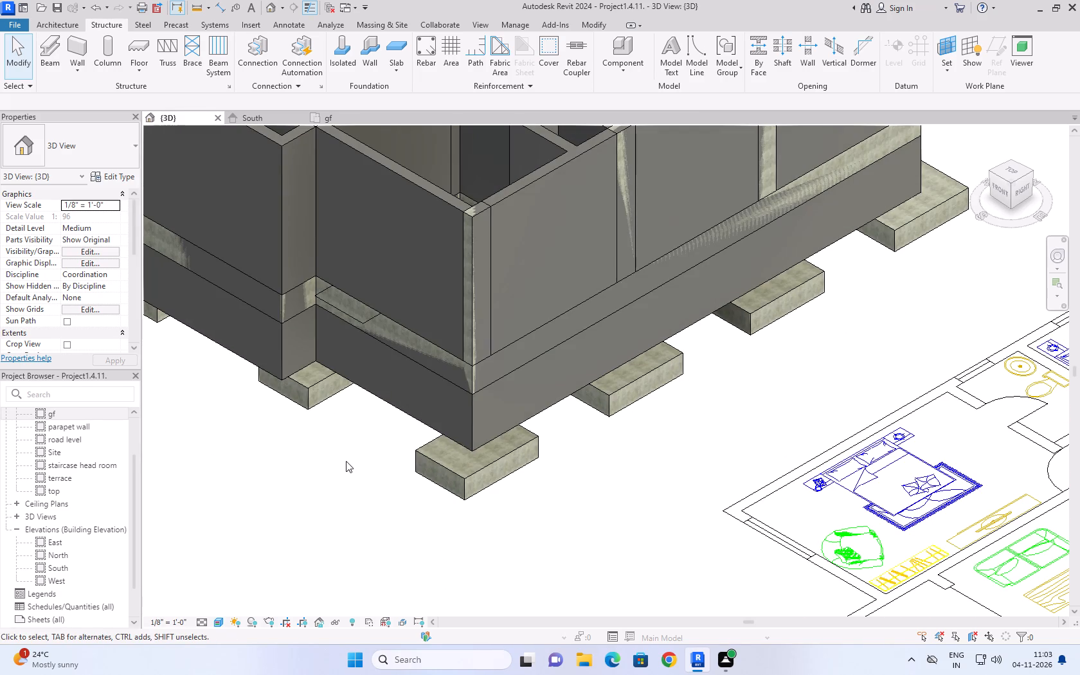
click(346, 461)
click(271, 118)
click(444, 519)
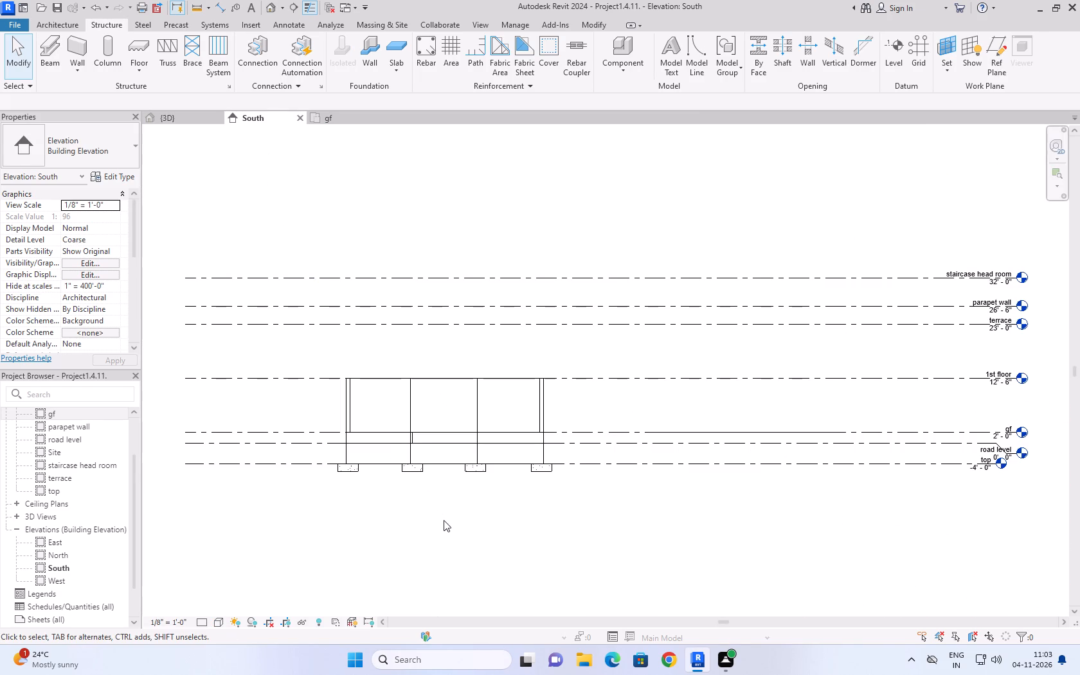
click(188, 118)
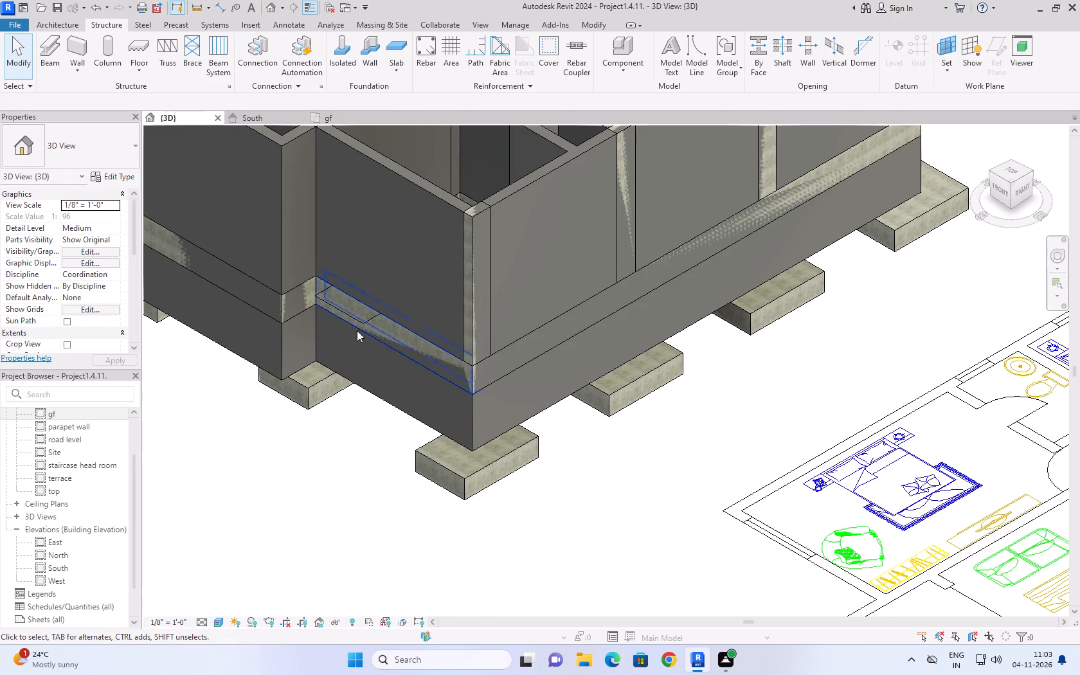
scroll(337, 510, down, 4)
scroll(480, 482, down, 1)
middle_drag(480, 482, 697, 466)
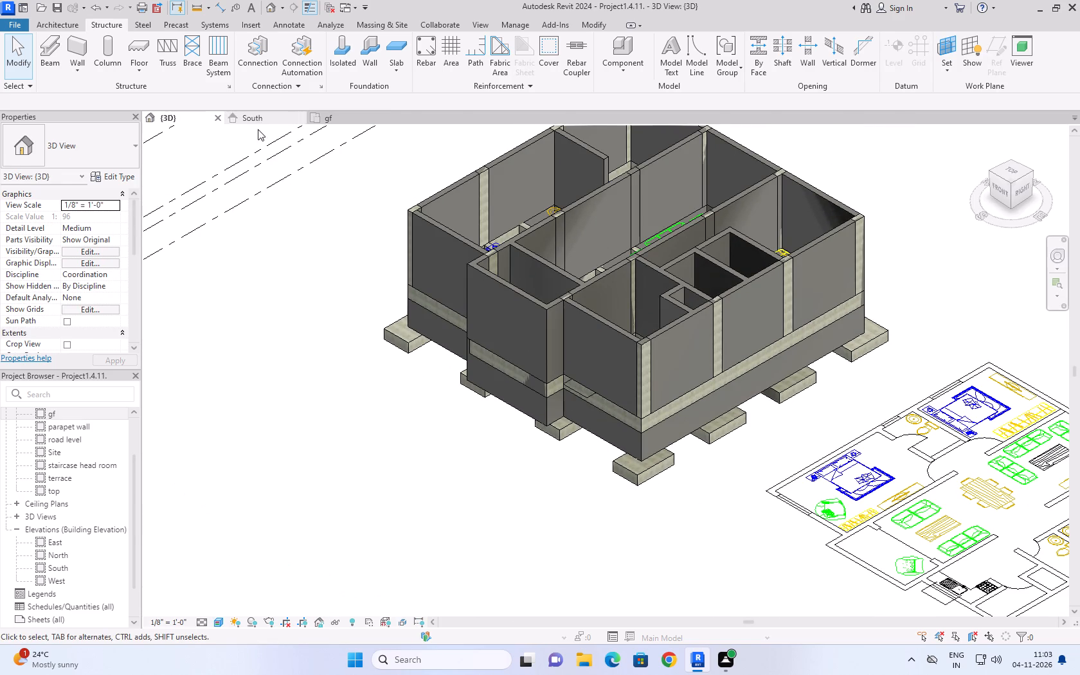
click(678, 323)
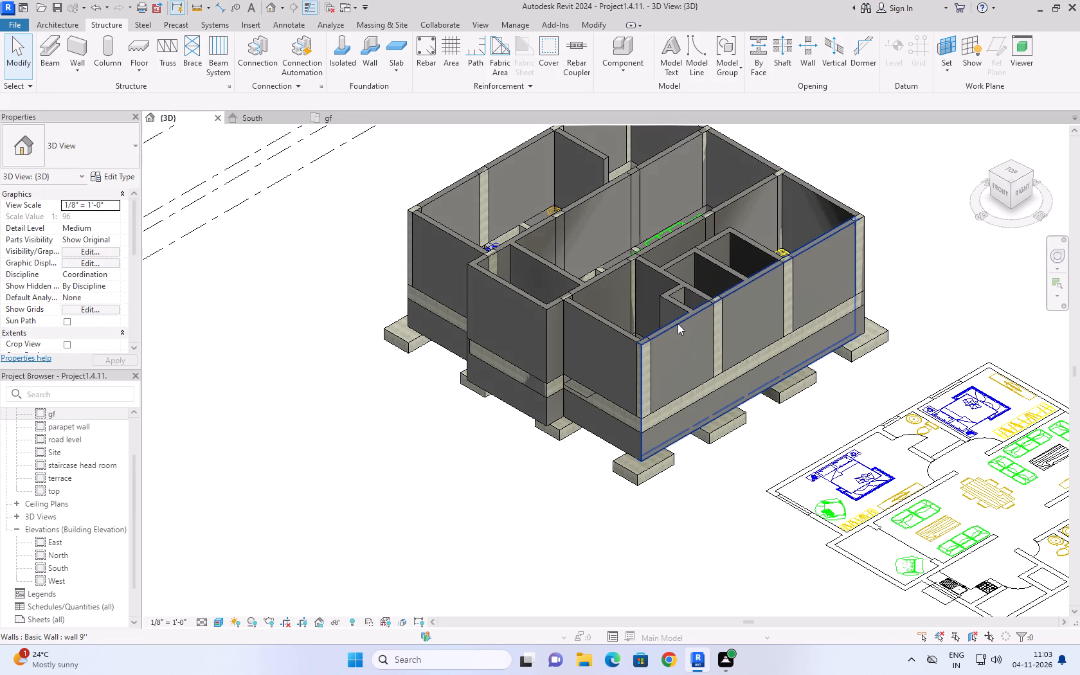
Select all the 9'' walls in the 3D view and set their base constraint to the gf level.
text(sa)
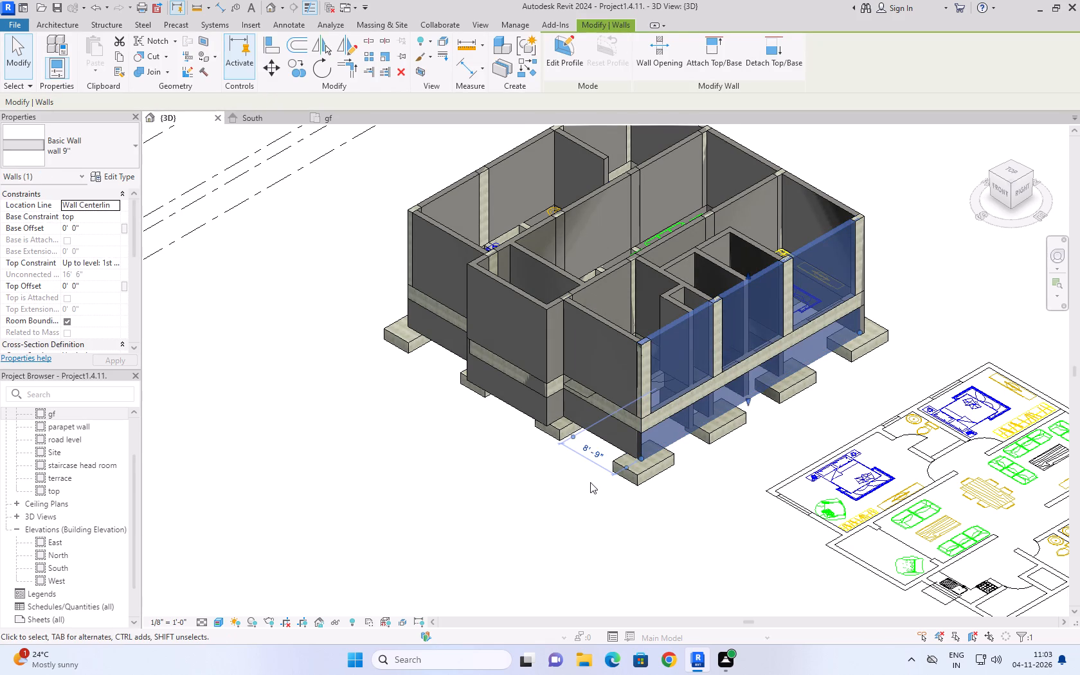
click(113, 212)
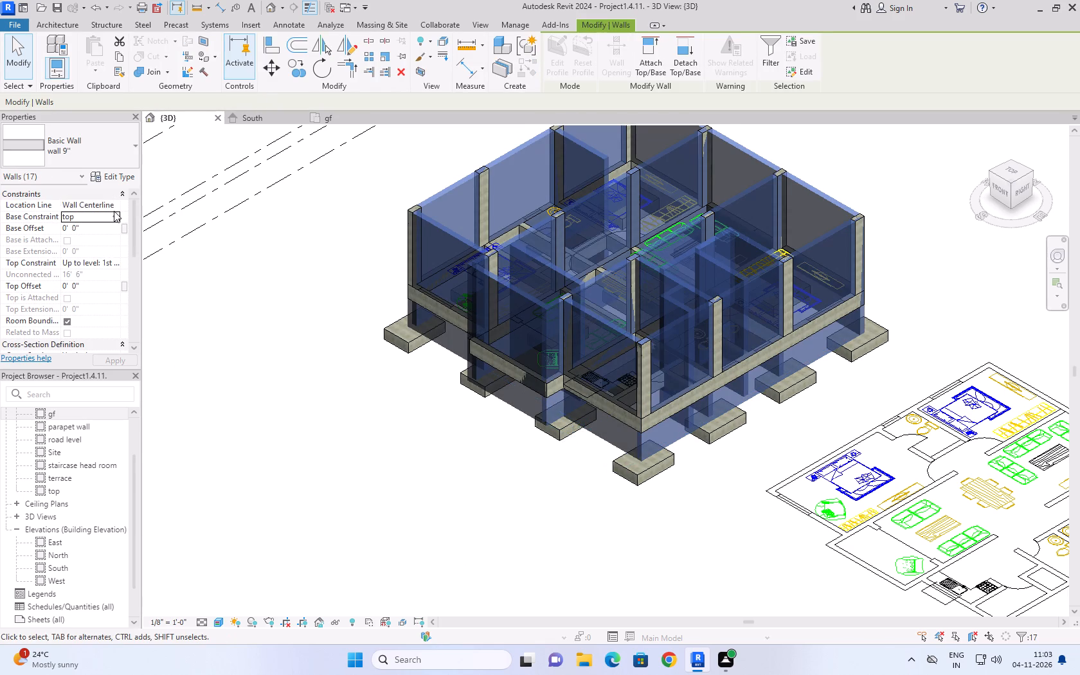
click(114, 215)
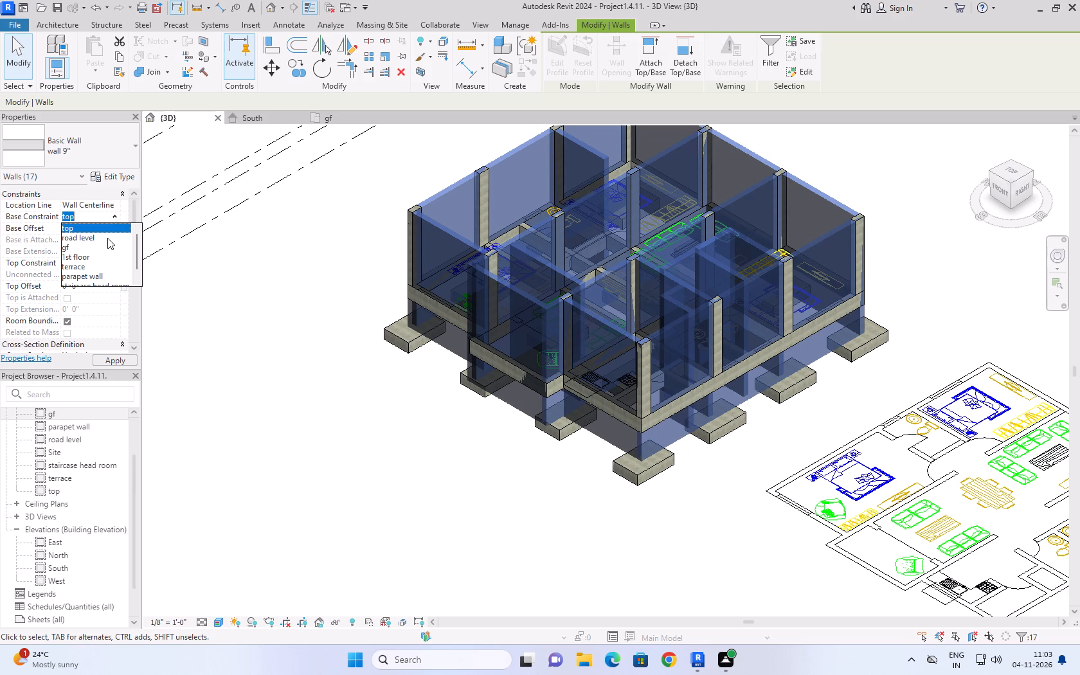
click(104, 244)
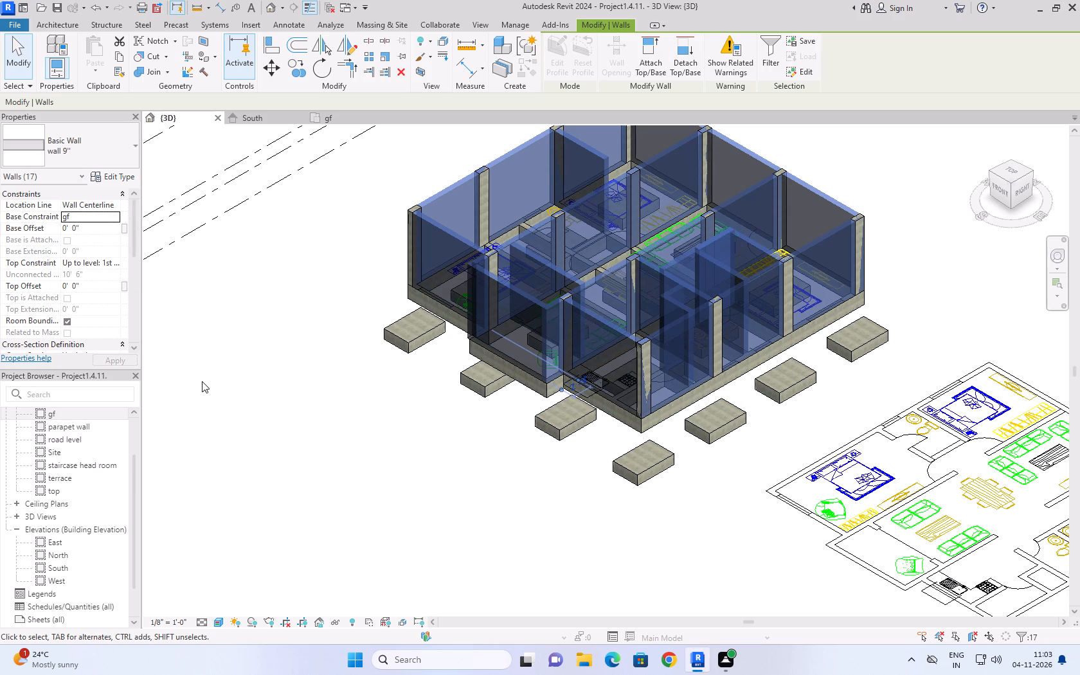
click(248, 352)
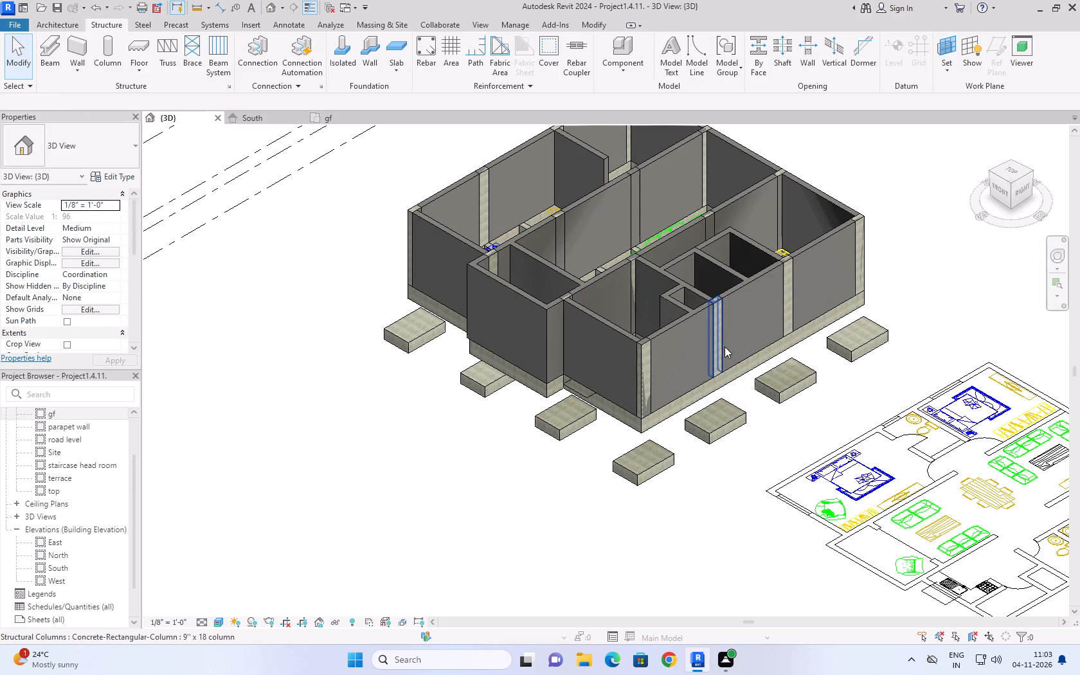
Select all the 9'' x 18 columns in the 3D view and set their base level to top.
click(719, 331)
text(sa)
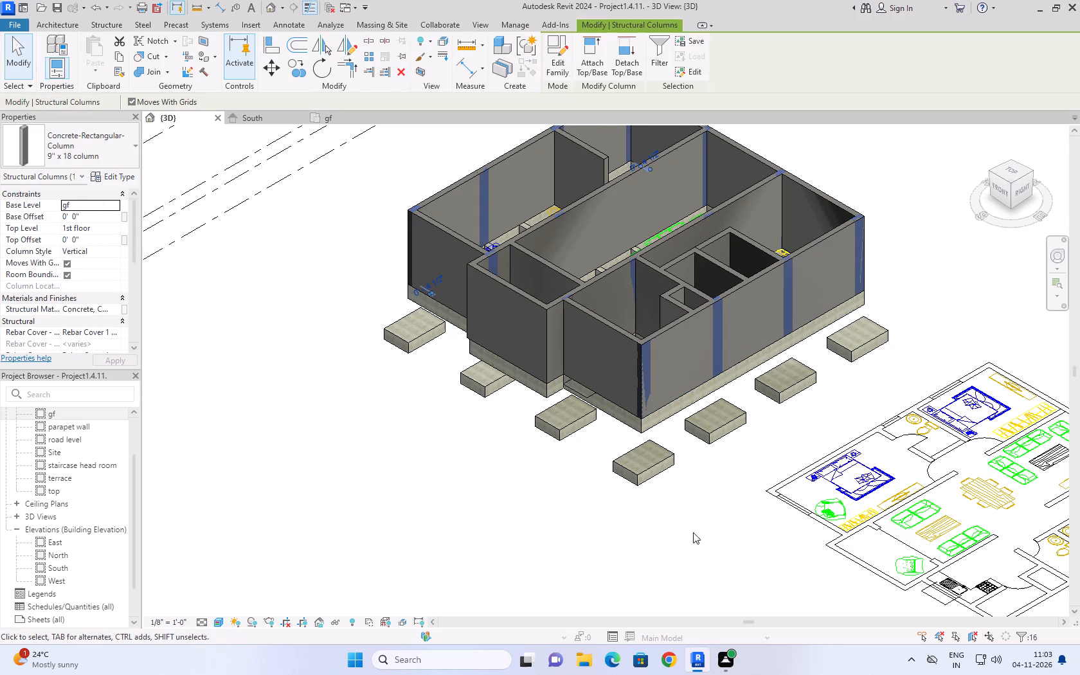
click(113, 208)
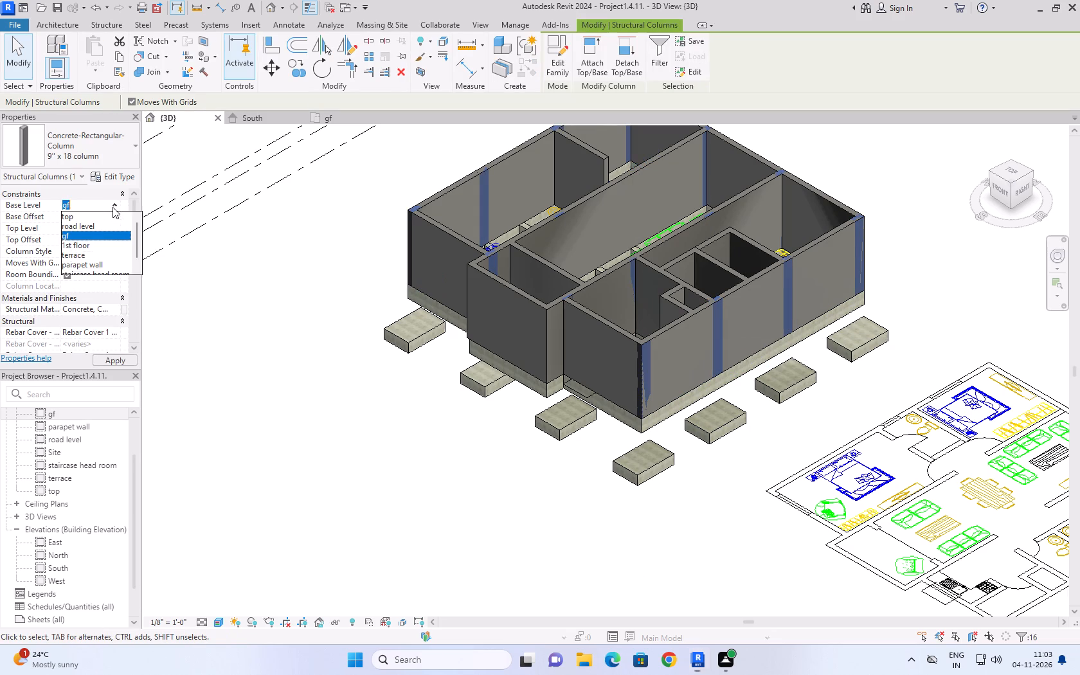
click(104, 218)
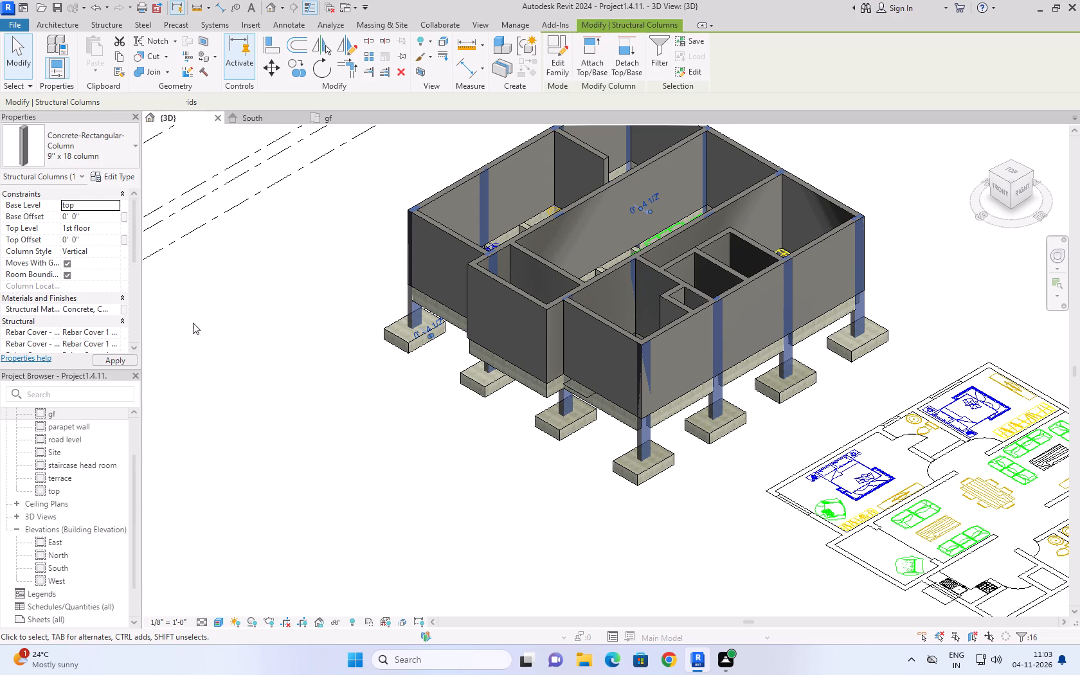
Examine how the extended columns meet the footings and beams in the South elevation and from all around the 3D model.
click(260, 122)
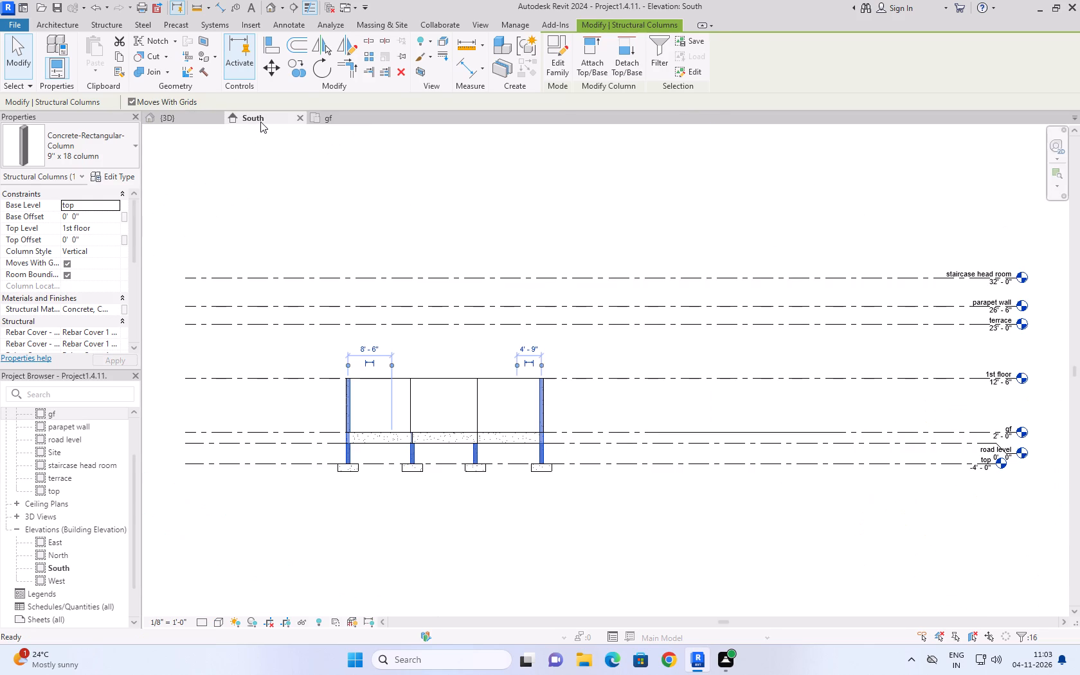
click(197, 116)
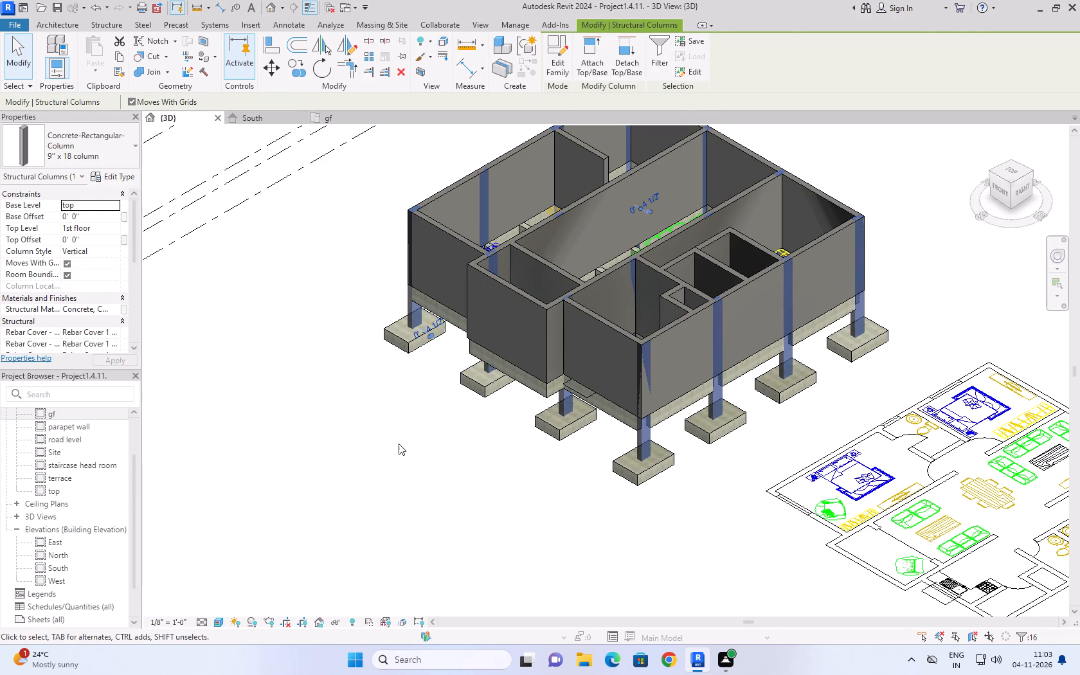
click(399, 444)
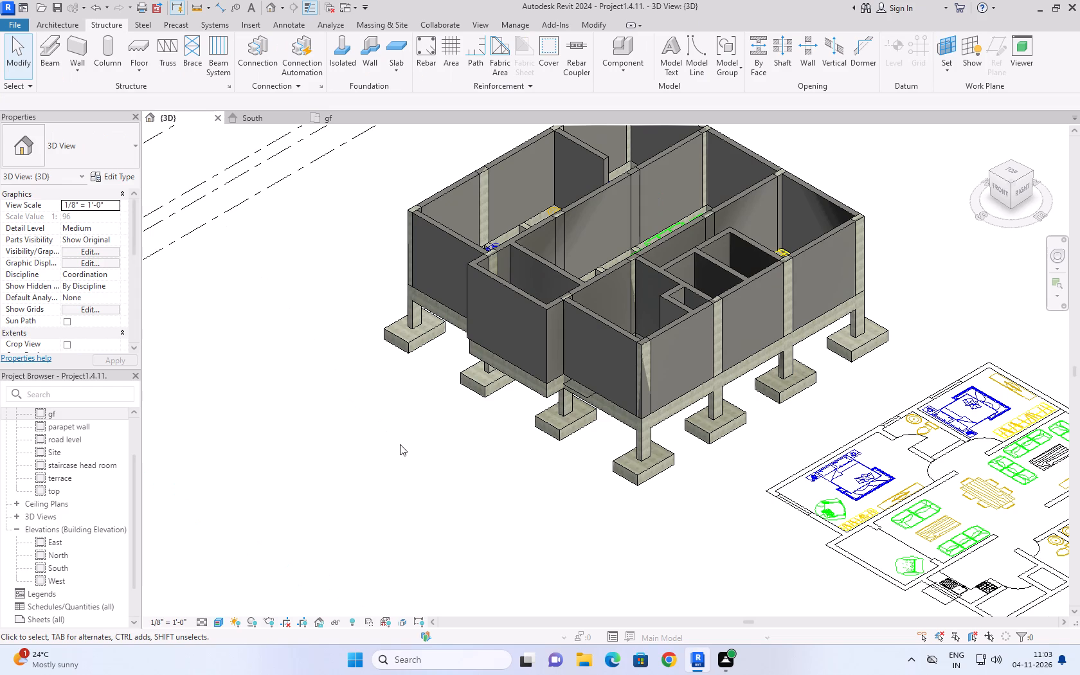
shift+middle_drag(400, 444, 443, 363)
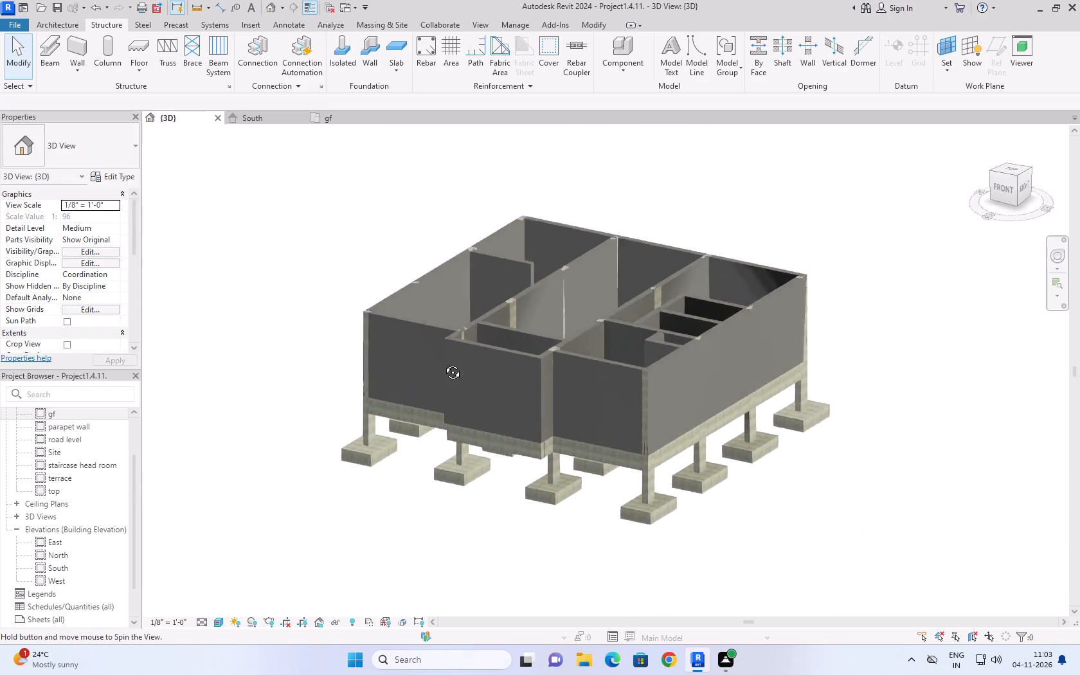
shift+middle_drag(443, 363, 692, 154)
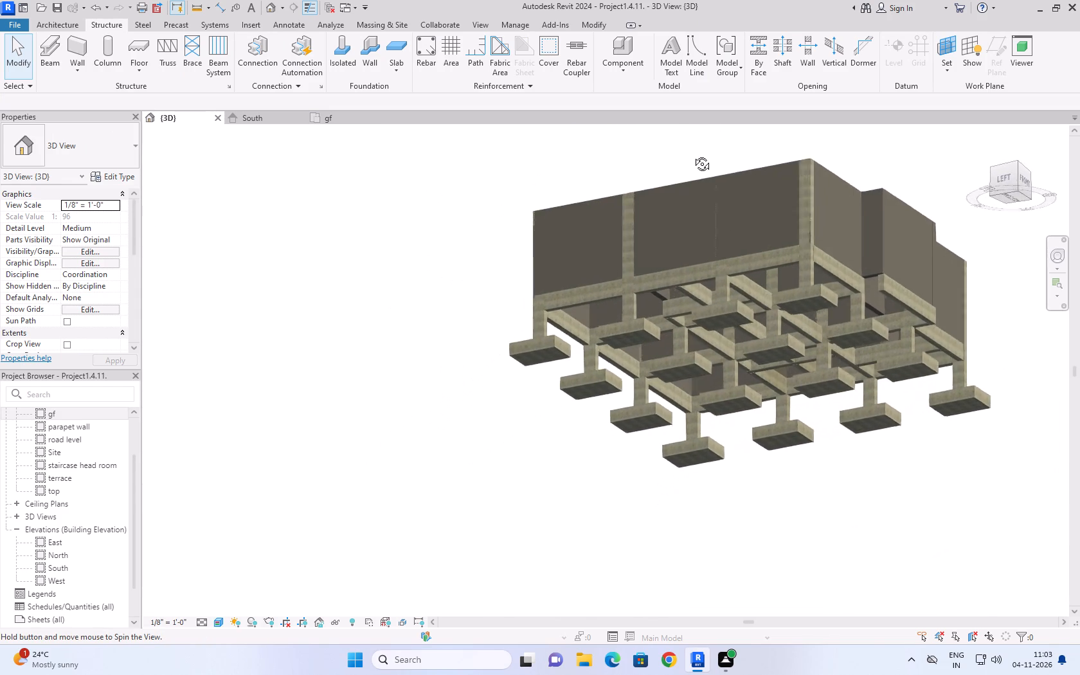
shift+middle_drag(692, 154, 551, 123)
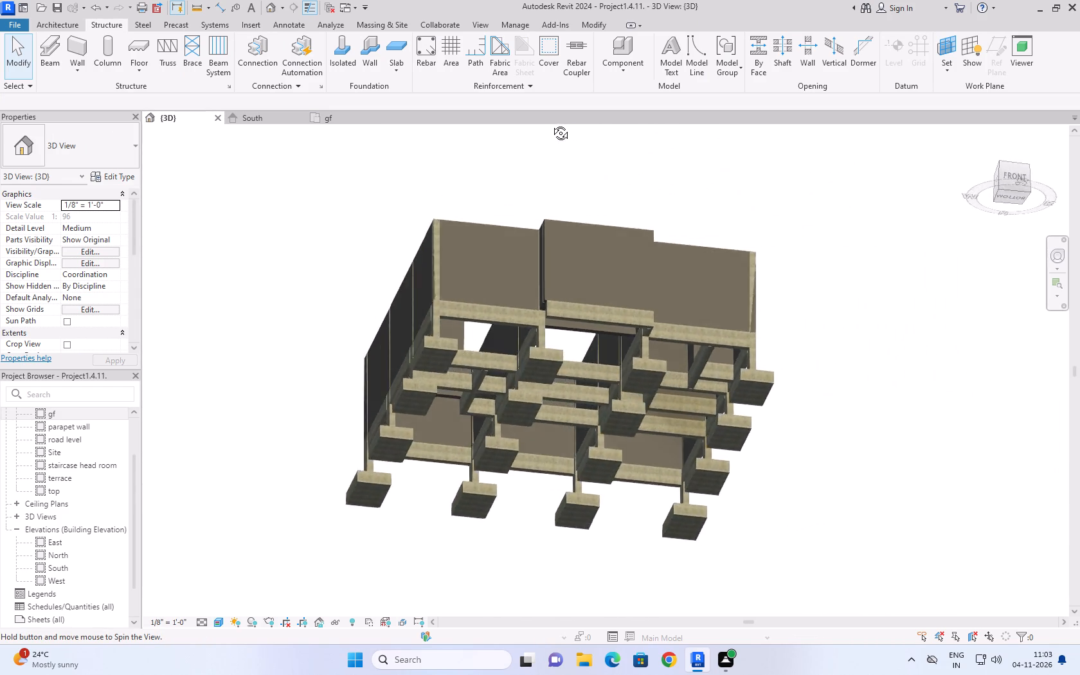
shift+middle_drag(551, 123, 394, 274)
shift+scroll(400, 212, down, 1)
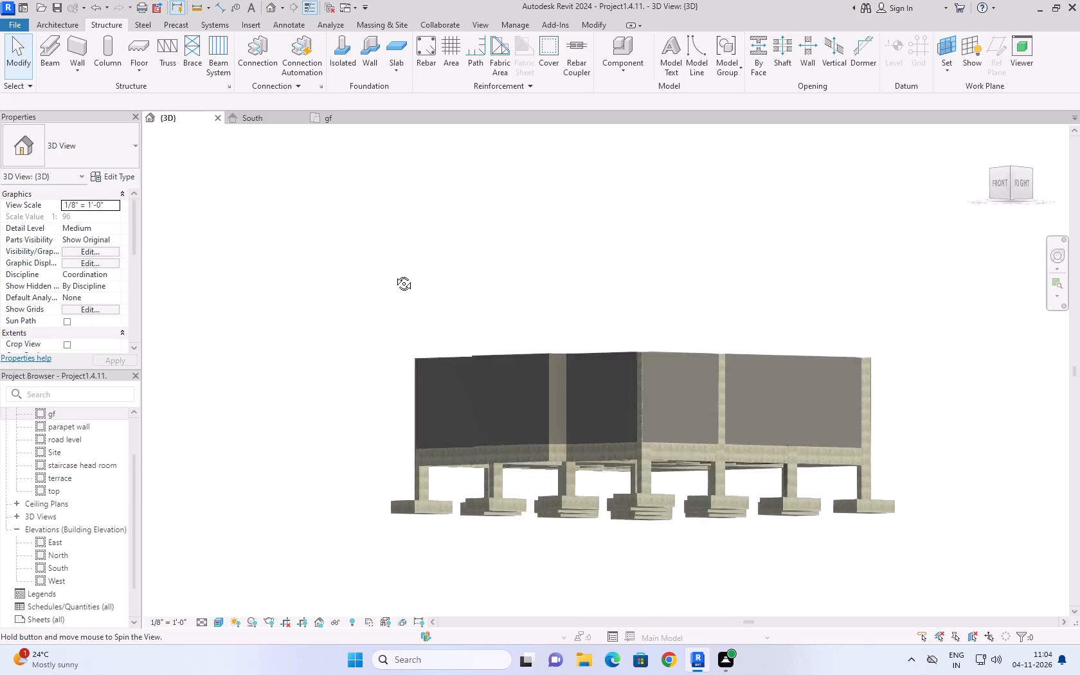
shift+middle_drag(394, 274, 586, 532)
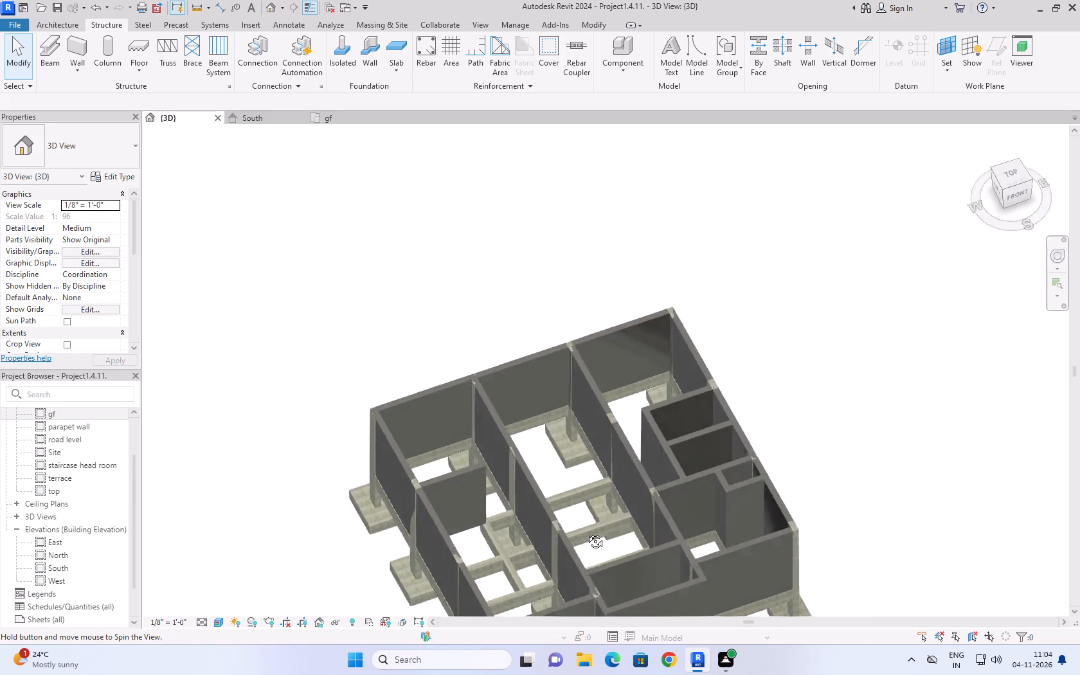
shift+middle_drag(586, 532, 496, 584)
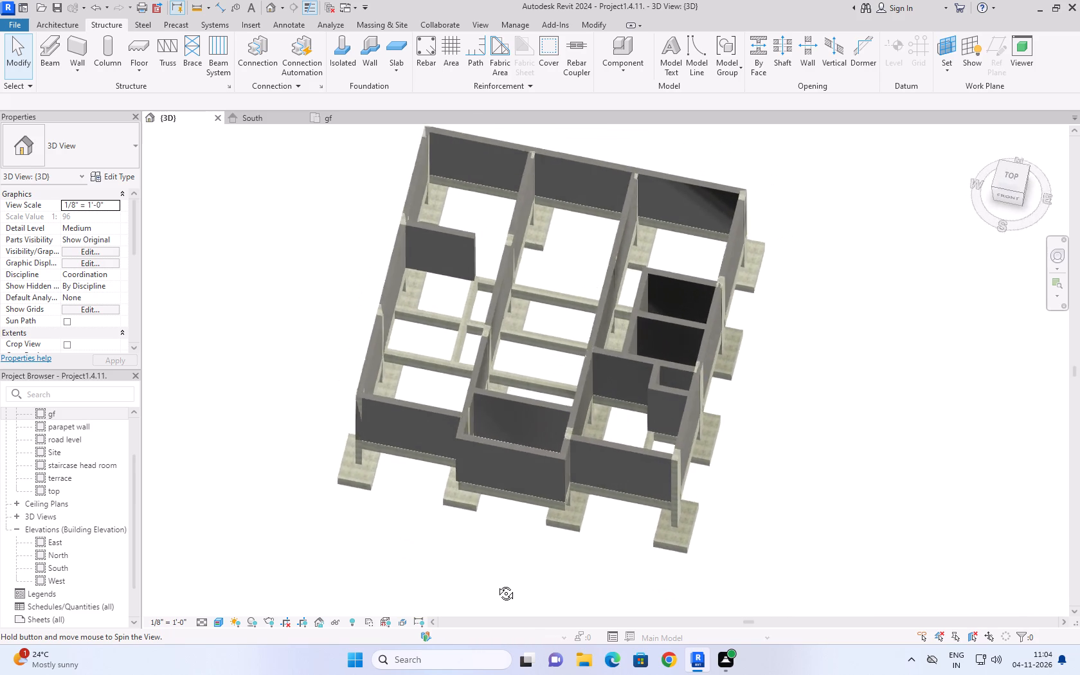
shift+middle_drag(496, 584, 500, 584)
scroll(500, 584, up, 1)
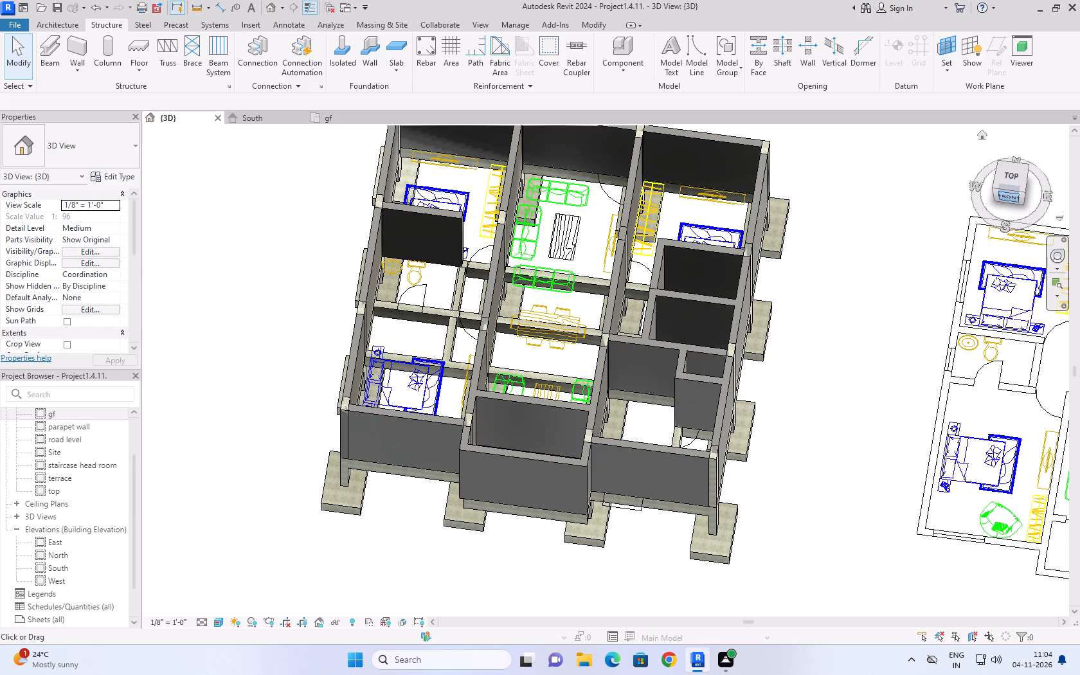
Viewing the model from below, rotate three interior footings 90 degrees: the two flanking the drawing room and the one at the living room's bedroom side.
click(1011, 179)
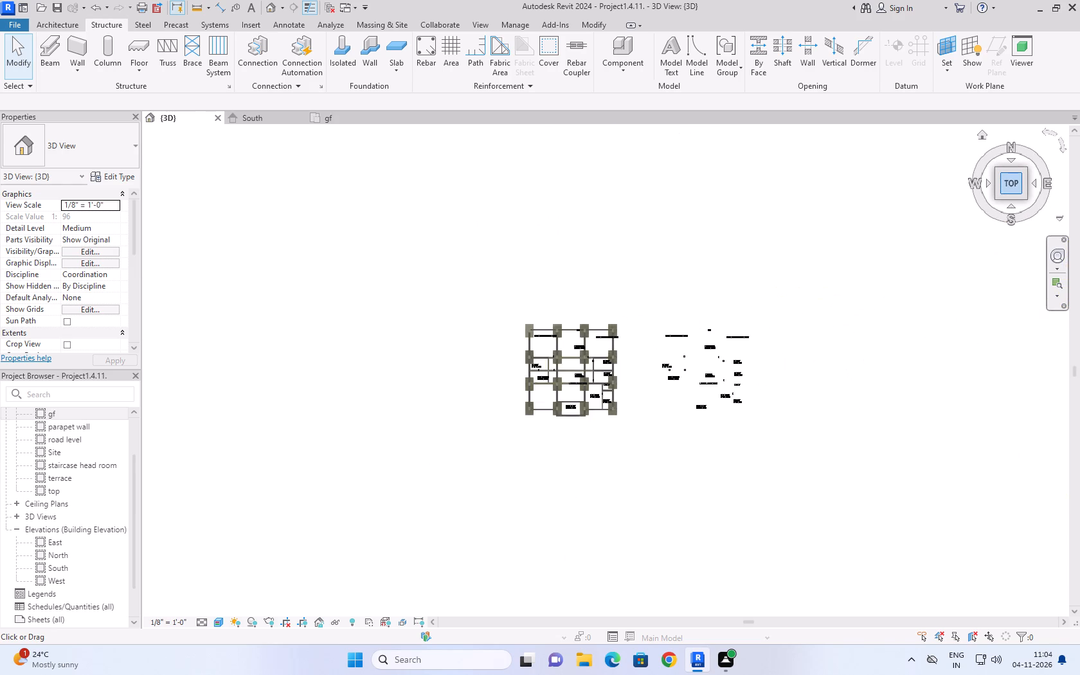
click(1015, 222)
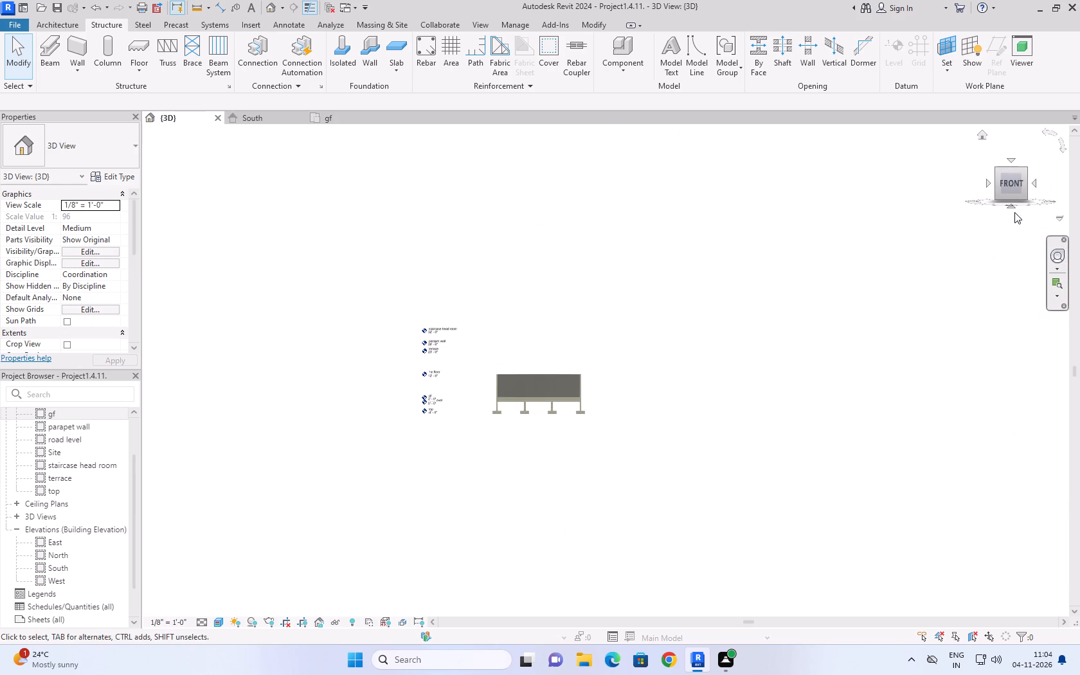
click(1012, 208)
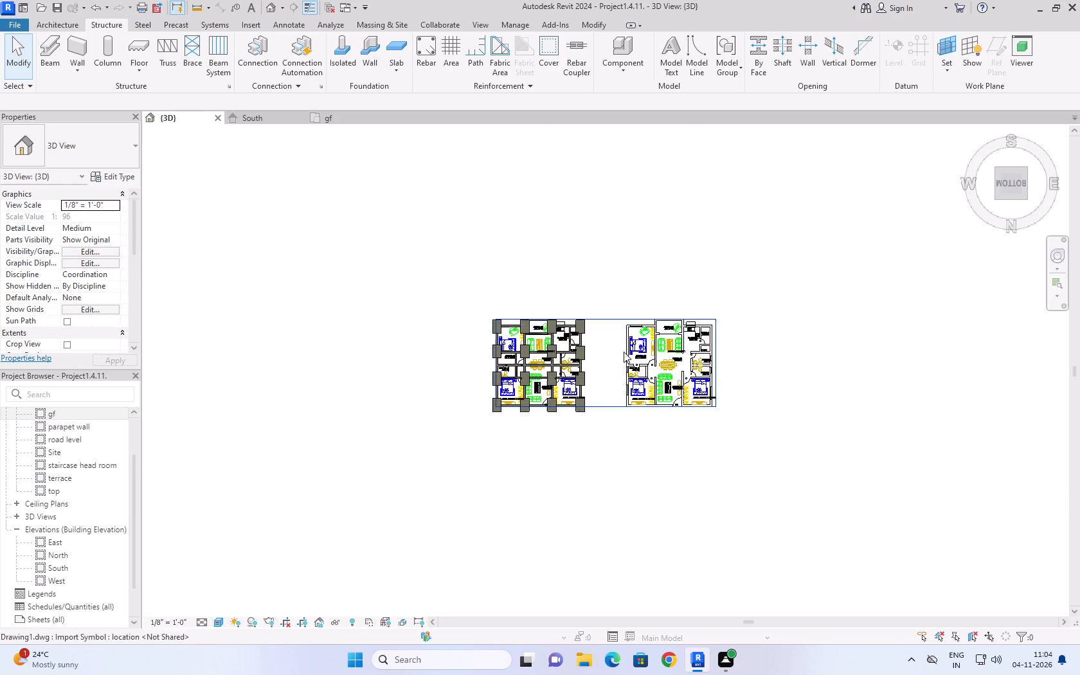
scroll(588, 397, up, 9)
middle_drag(609, 388, 612, 395)
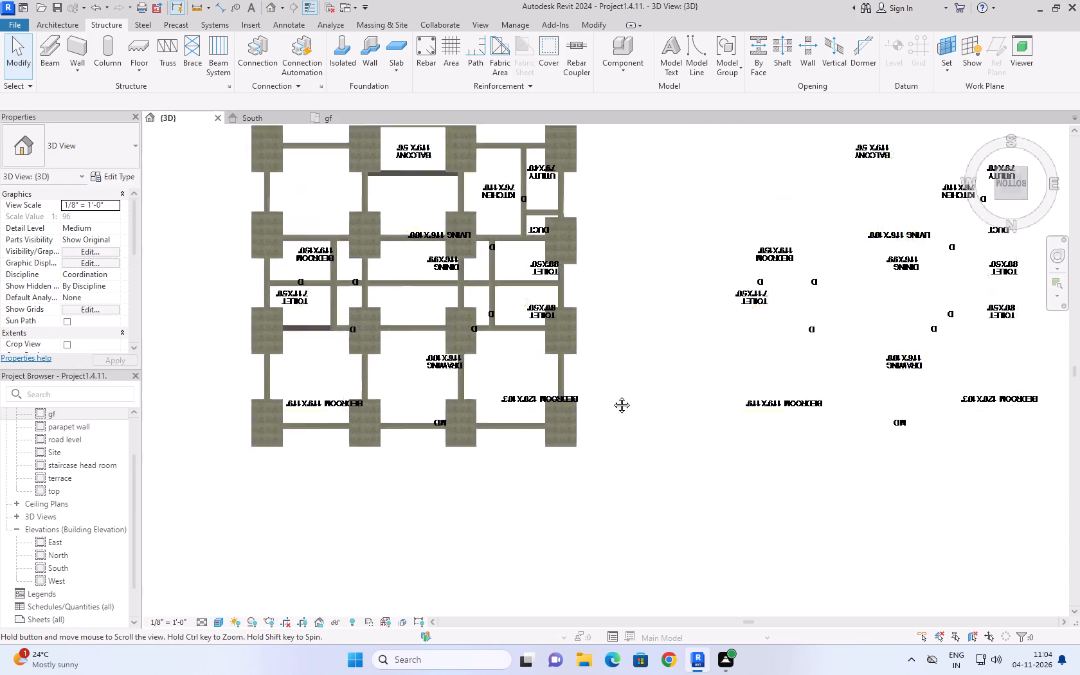
middle_drag(612, 395, 717, 524)
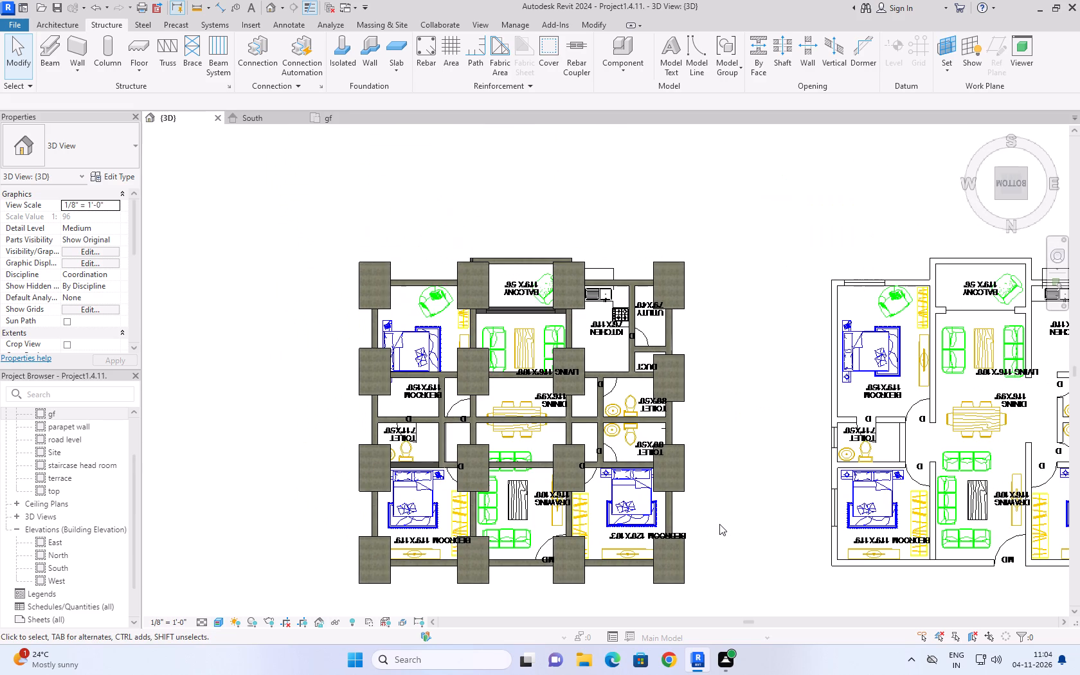
click(576, 444)
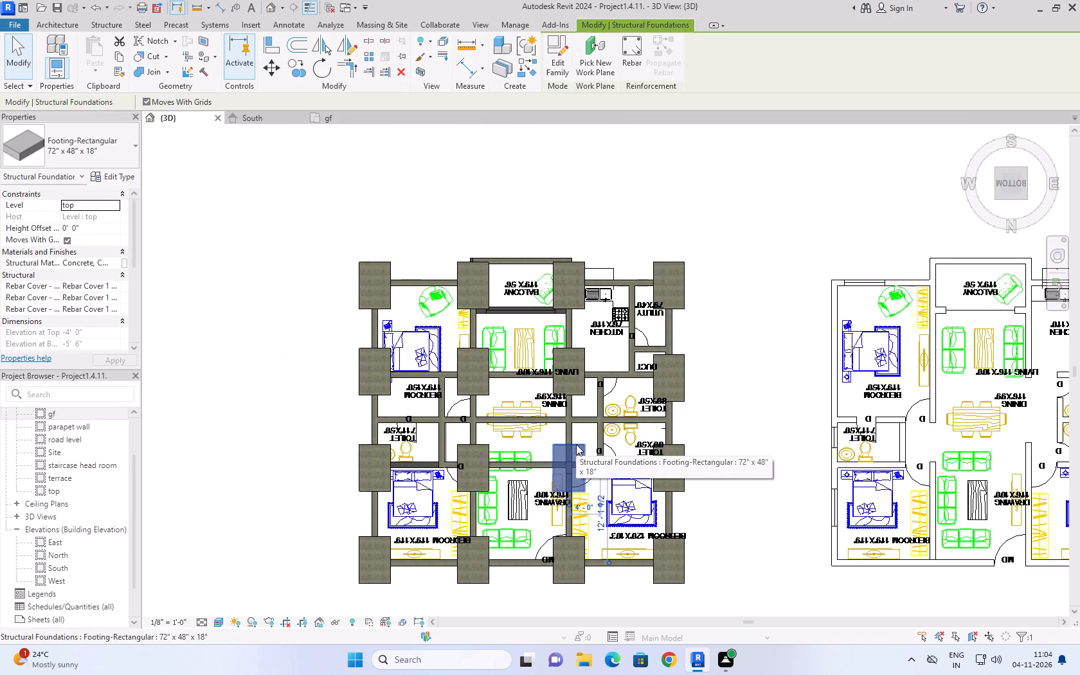
key(space)
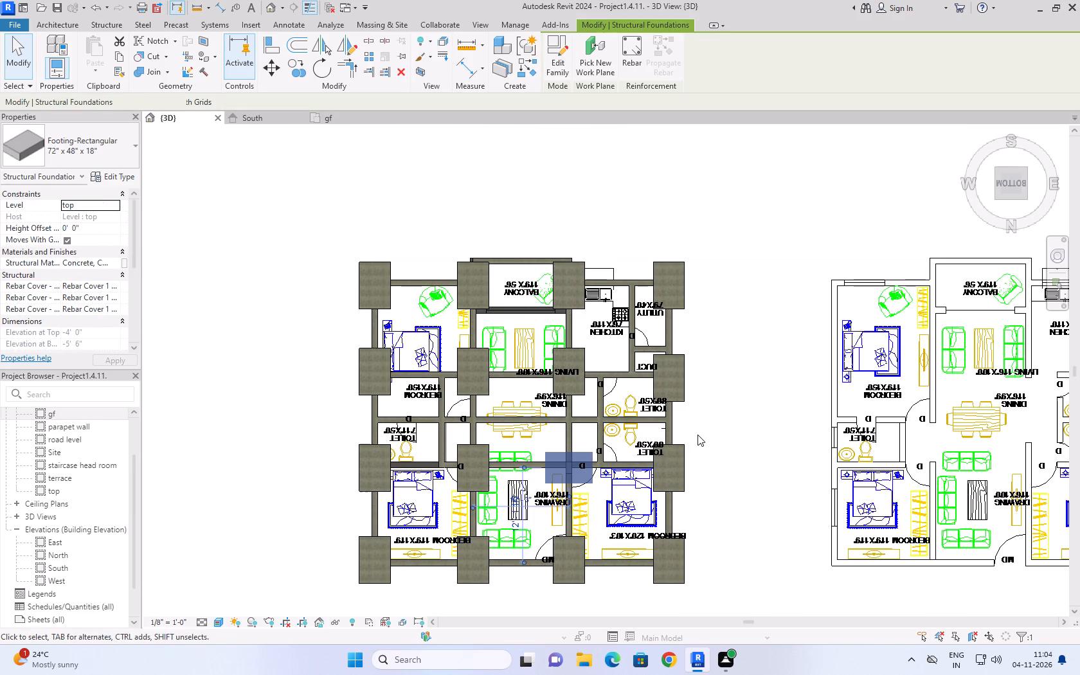
click(473, 447)
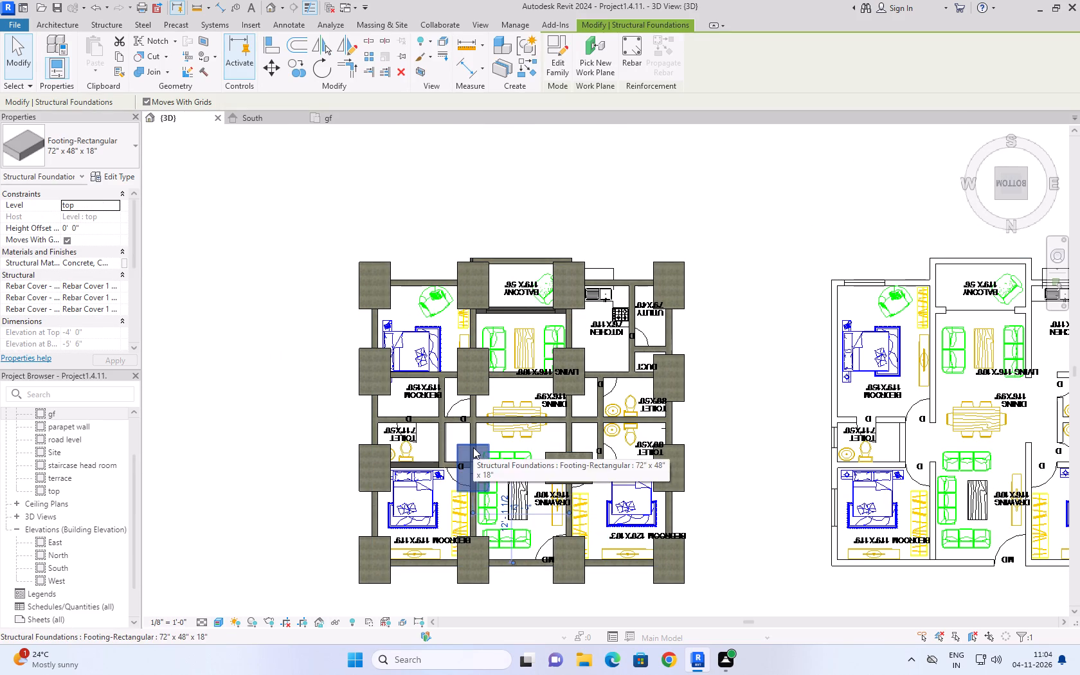
key(space)
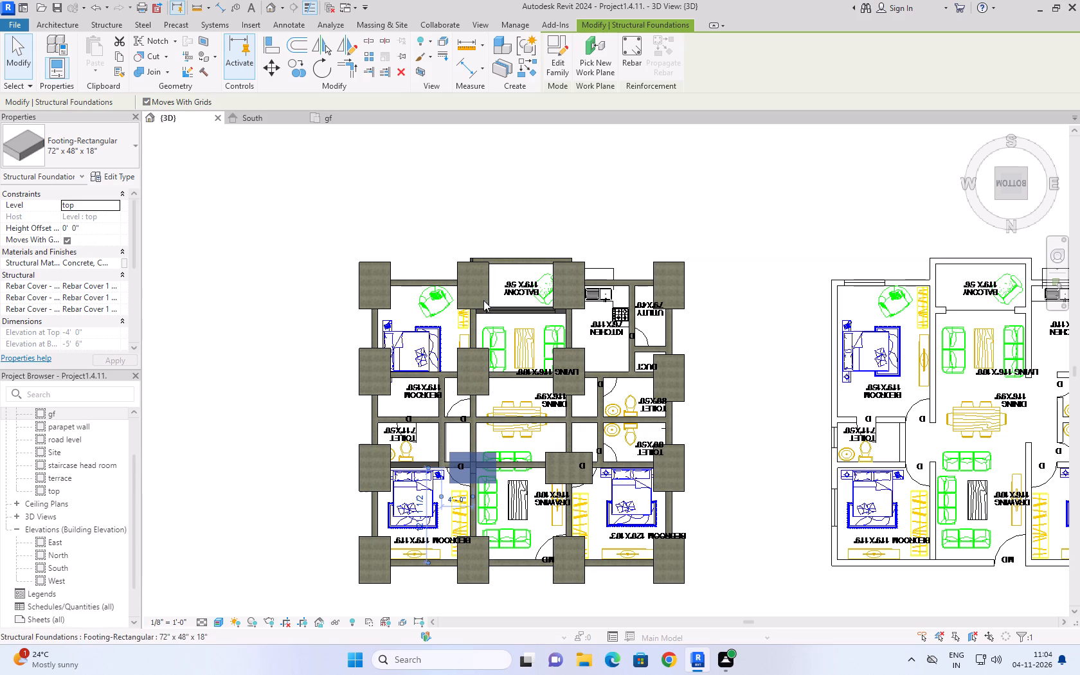
click(476, 394)
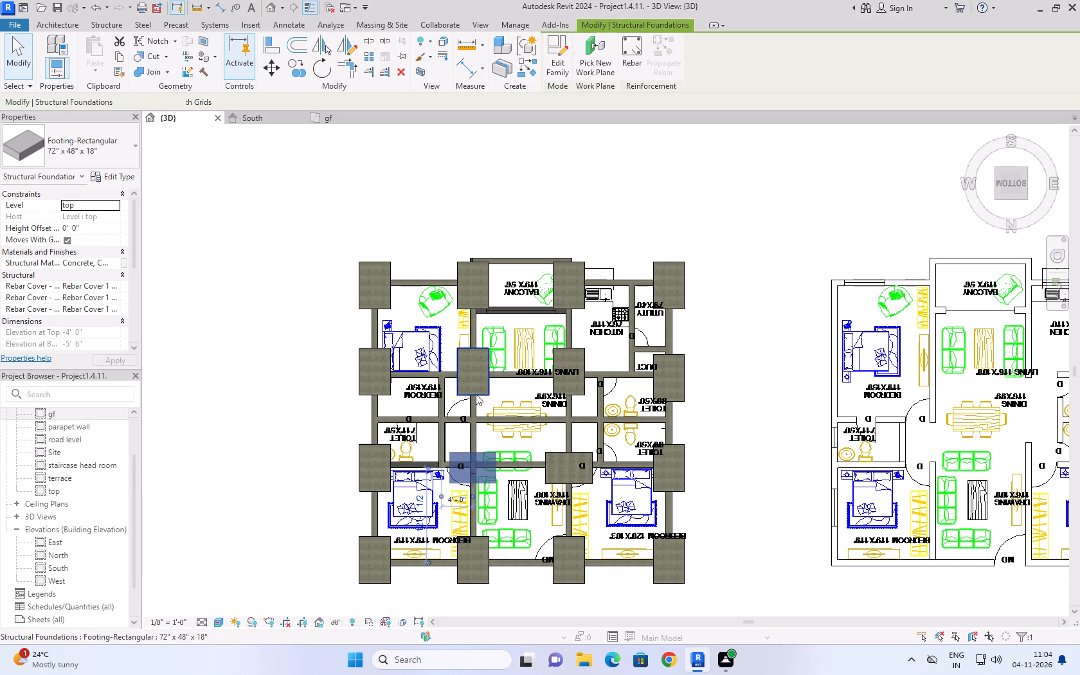
key(space)
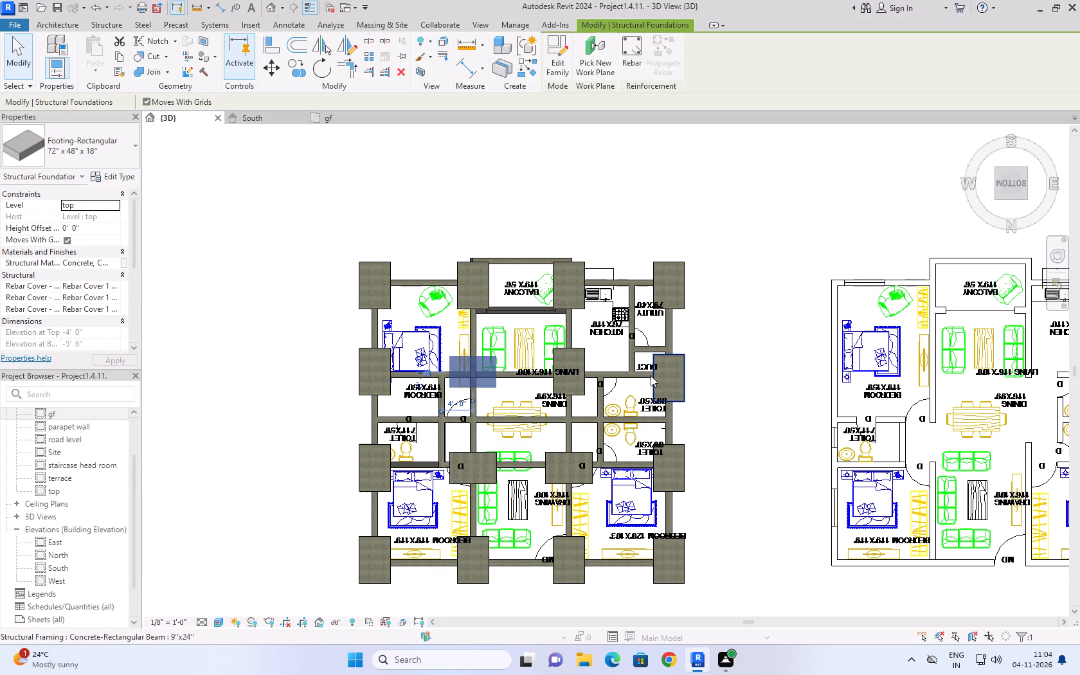
Rotate four more footings 90 degrees: the outer one by the duct, two on the drawing room's entrance wall, and one at the living room's kitchen side.
click(654, 385)
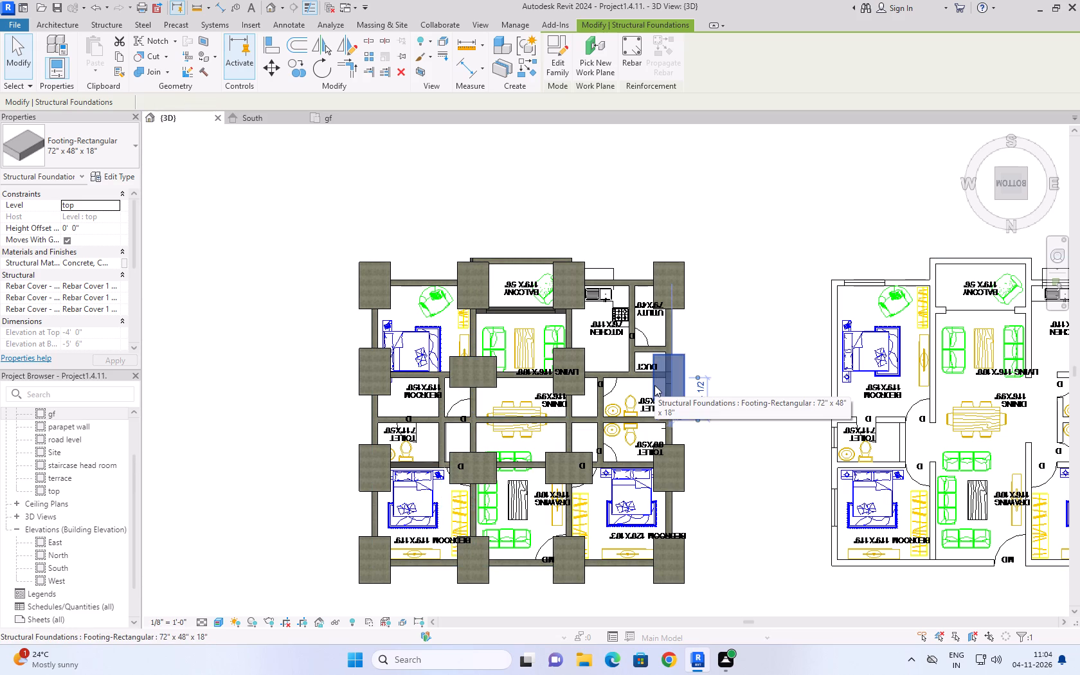
key(space)
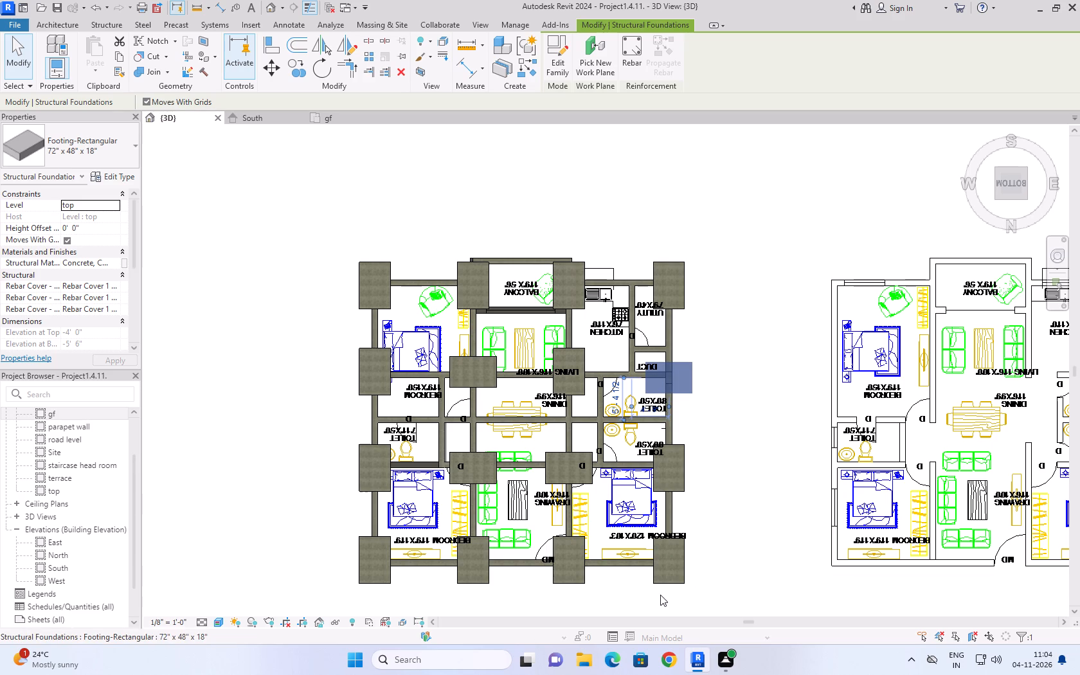
click(567, 536)
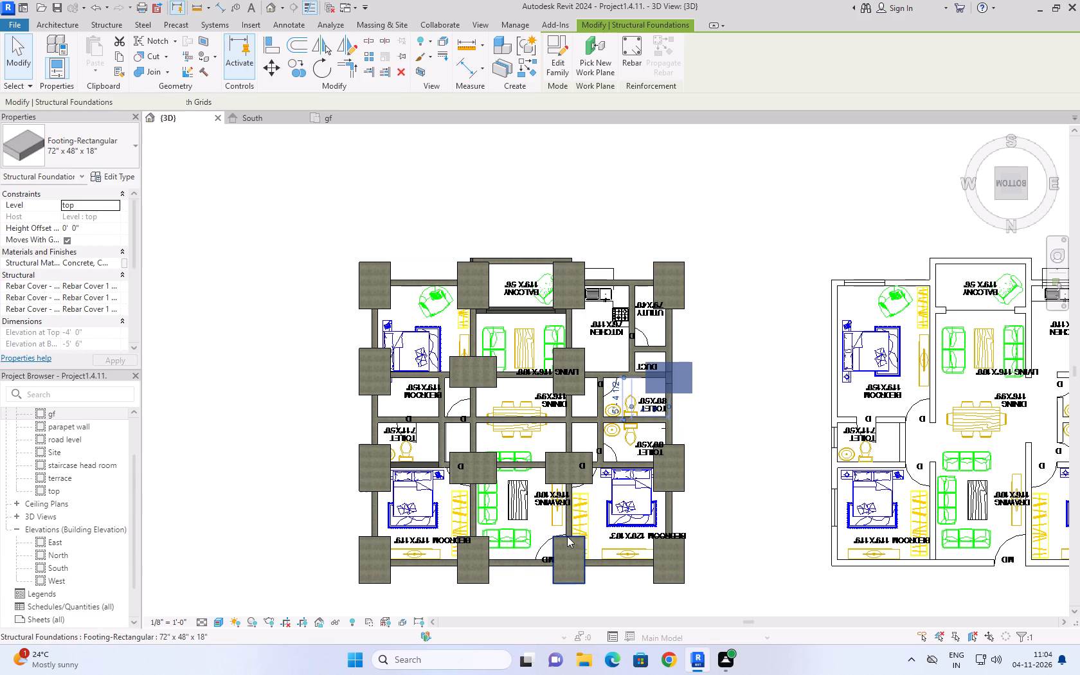
key(space)
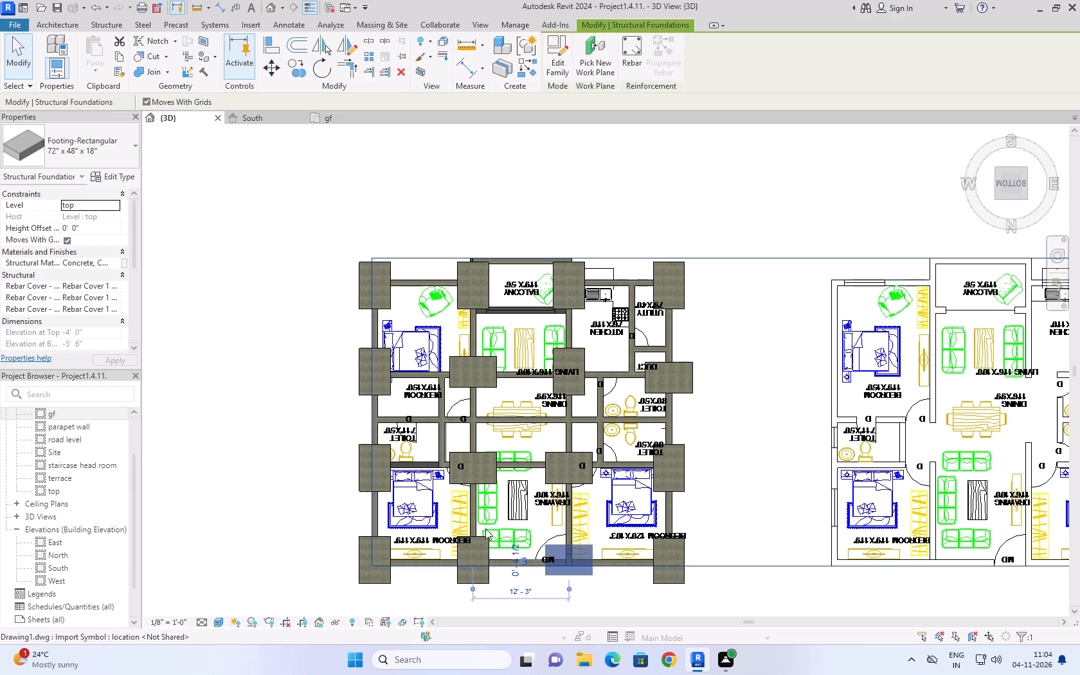
click(481, 536)
key(space)
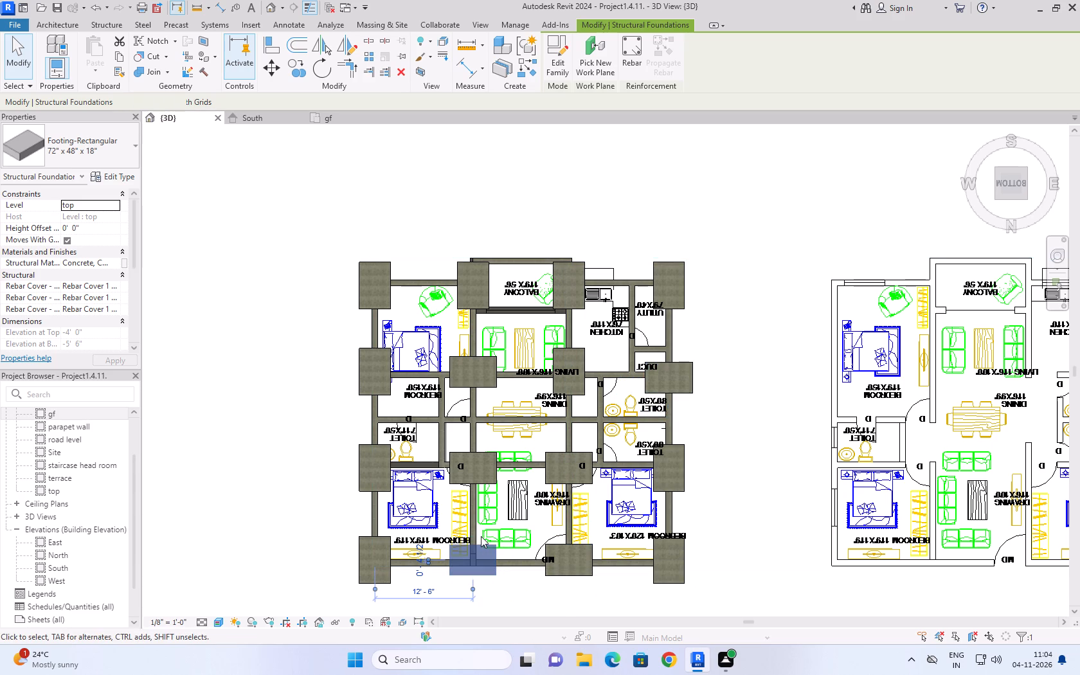
click(571, 348)
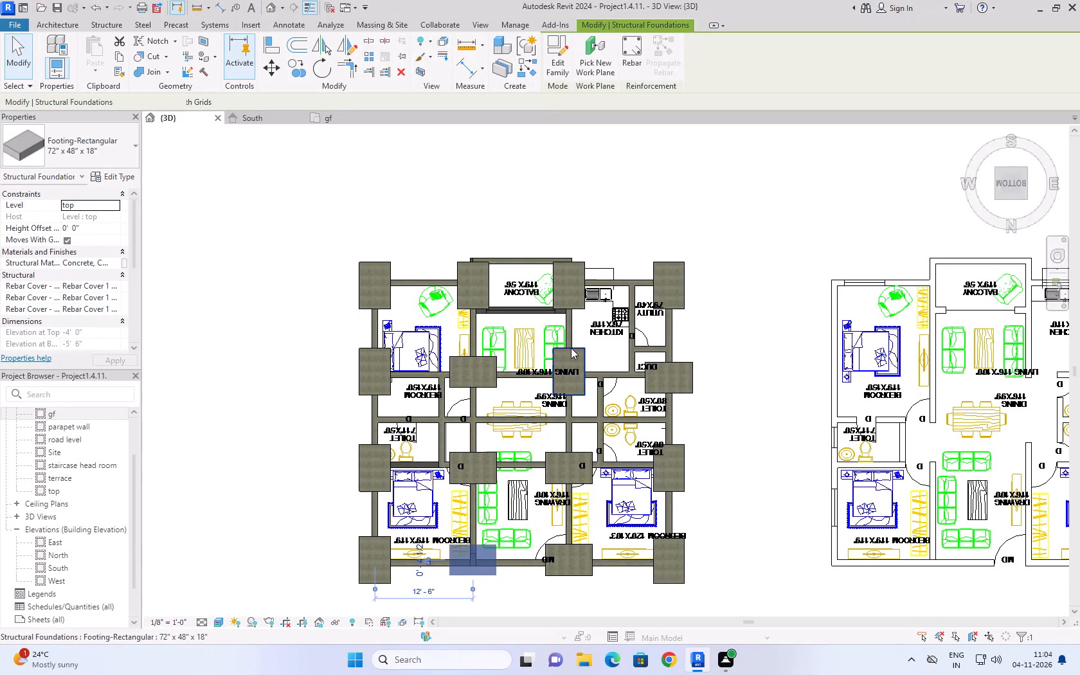
key(space)
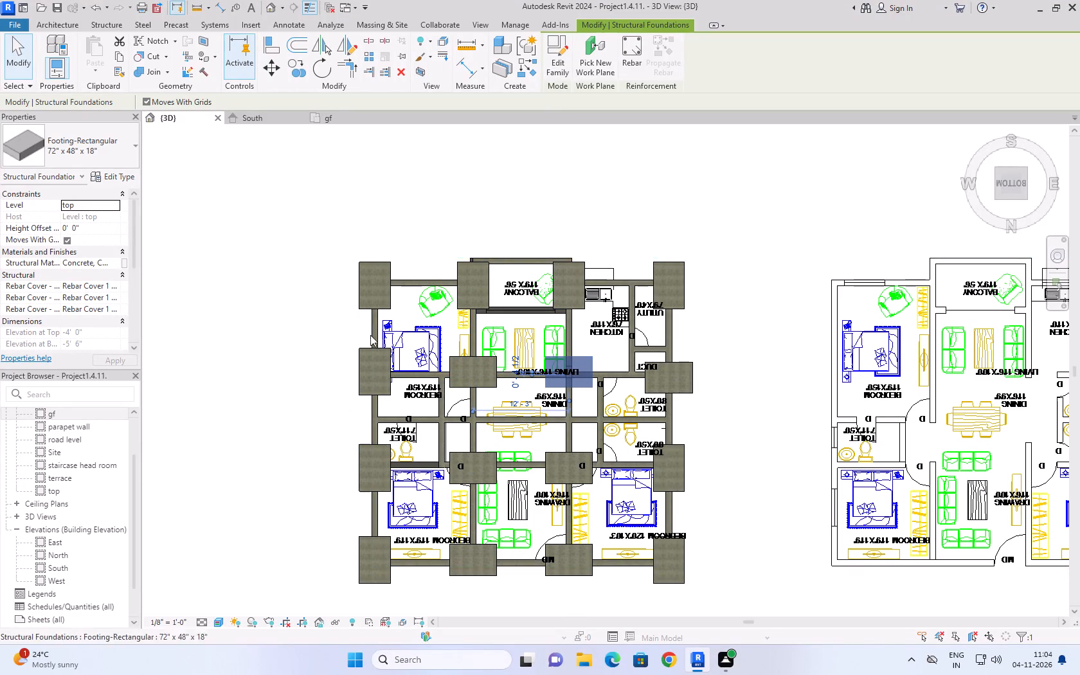
click(449, 148)
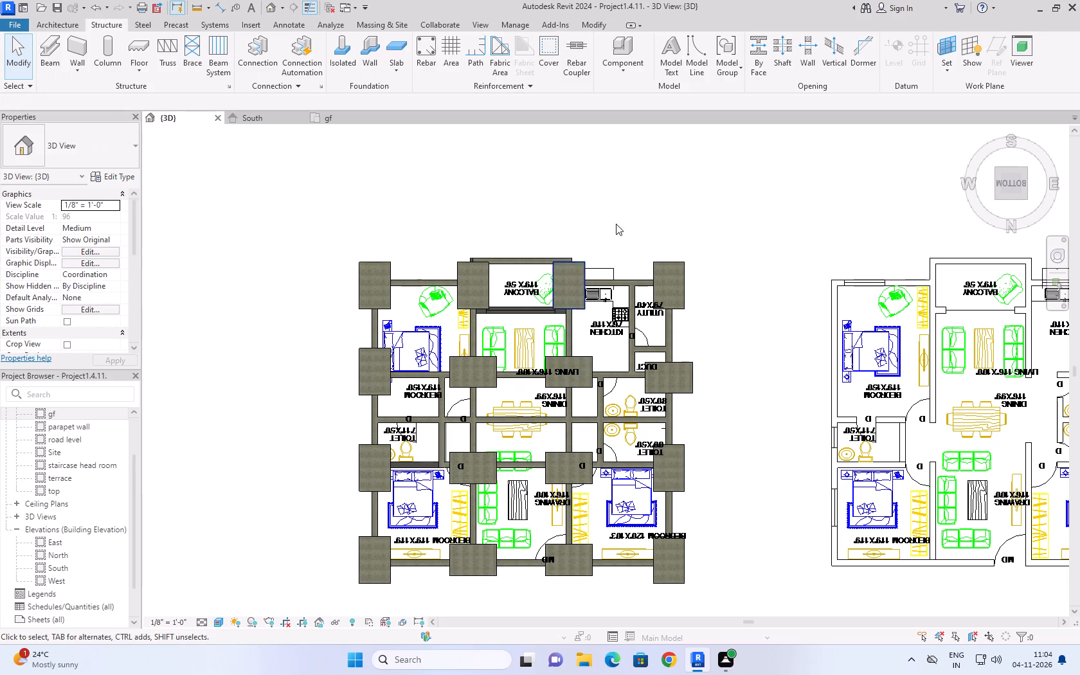
Examine the rotated footings and the wall layout in the 3D model from the home view, the front and above, looking for gaps in the walls.
click(983, 137)
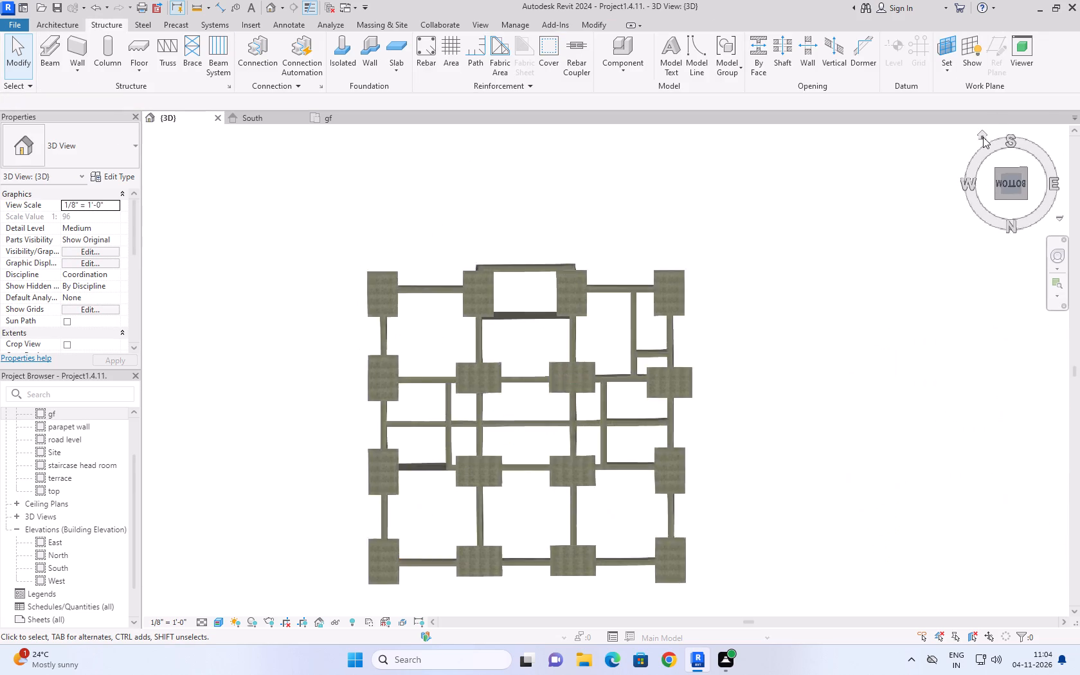
scroll(606, 467, up, 4)
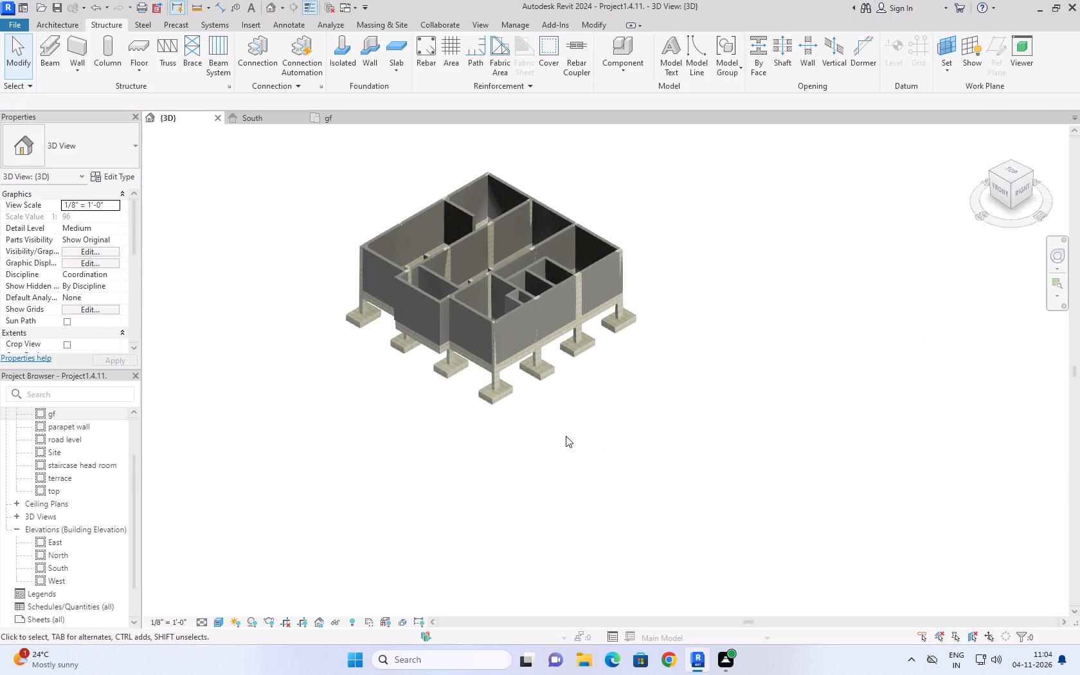
scroll(566, 436, down, 3)
scroll(499, 258, up, 5)
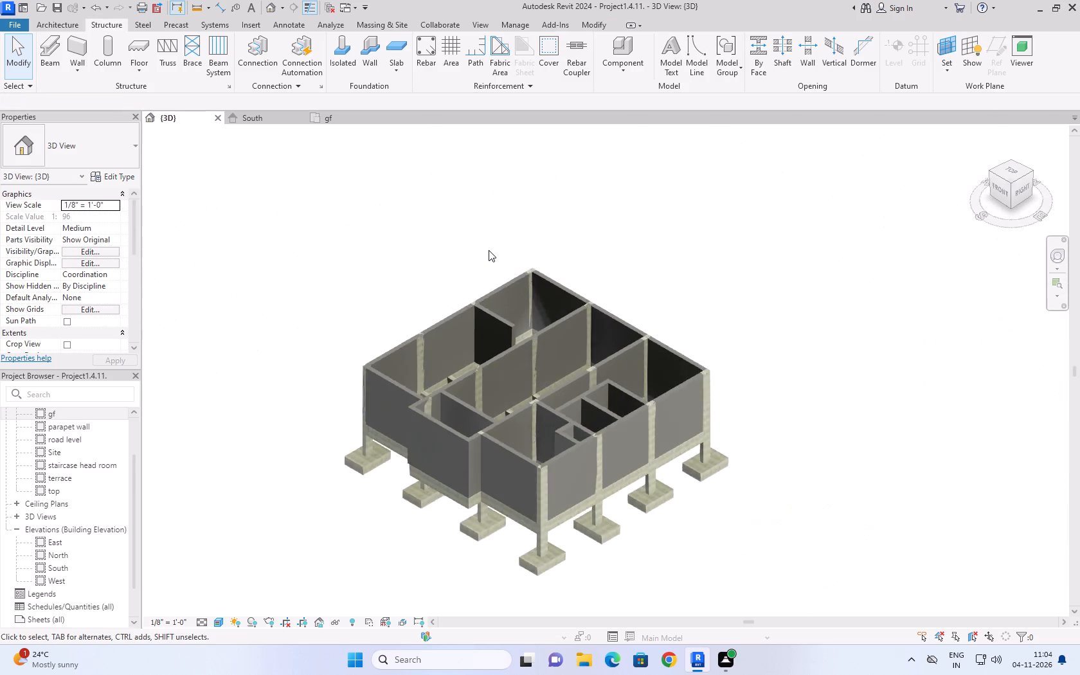
scroll(489, 250, up, 2)
scroll(607, 254, up, 2)
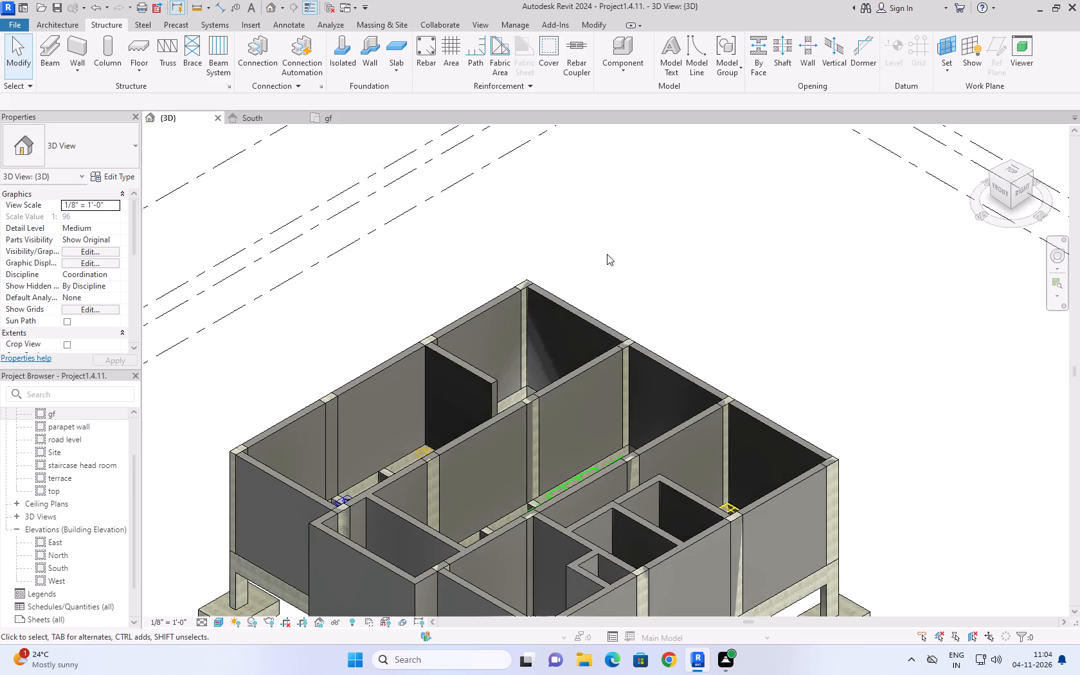
shift+middle_drag(607, 254, 706, 258)
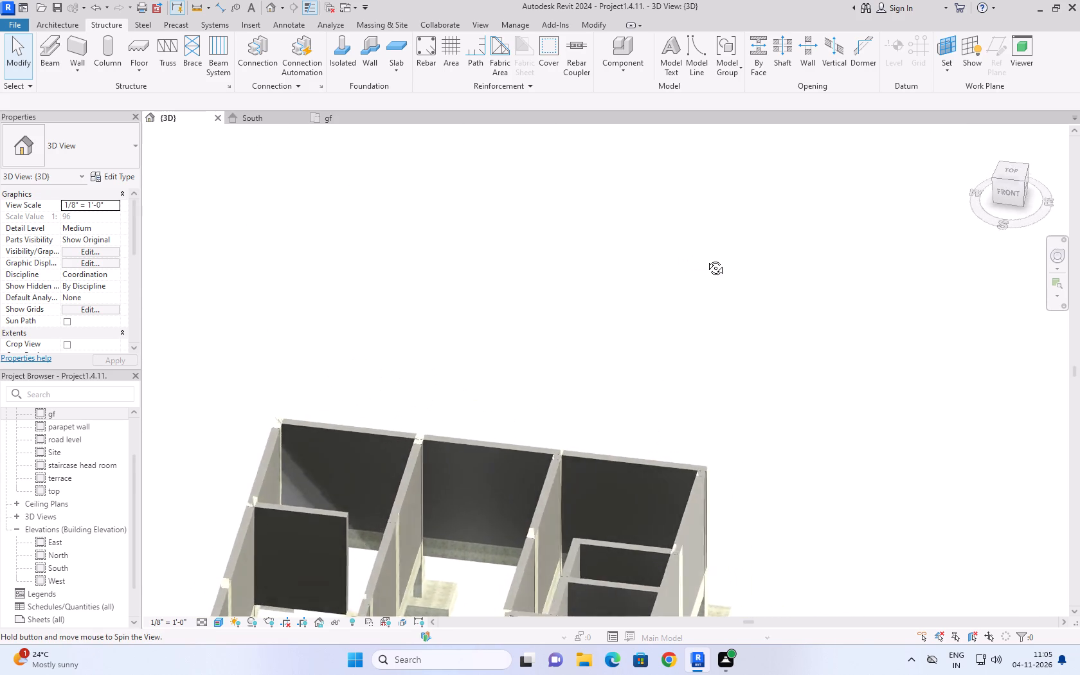
shift+middle_drag(706, 258, 715, 255)
scroll(719, 253, down, 5)
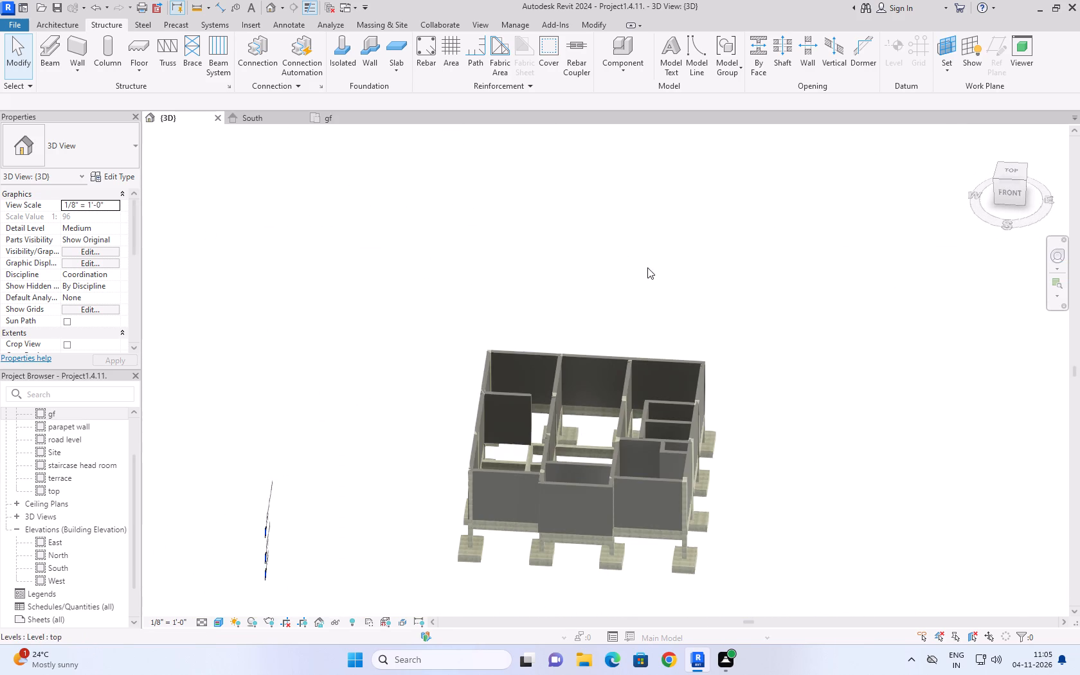
shift+middle_drag(646, 268, 673, 476)
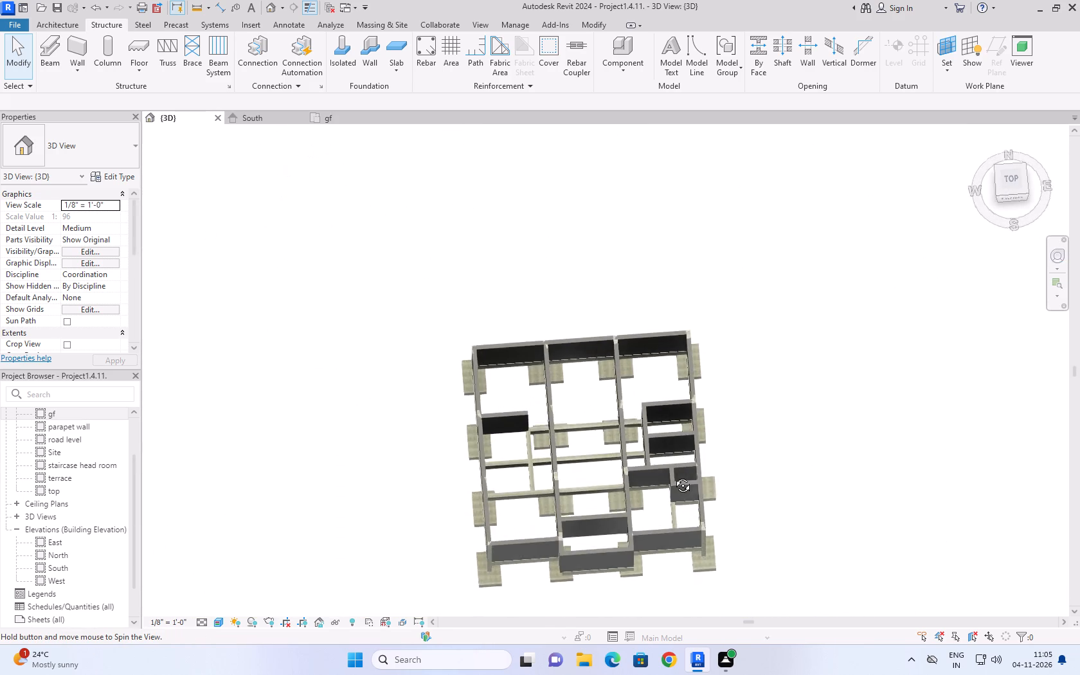
shift+middle_drag(673, 476, 651, 491)
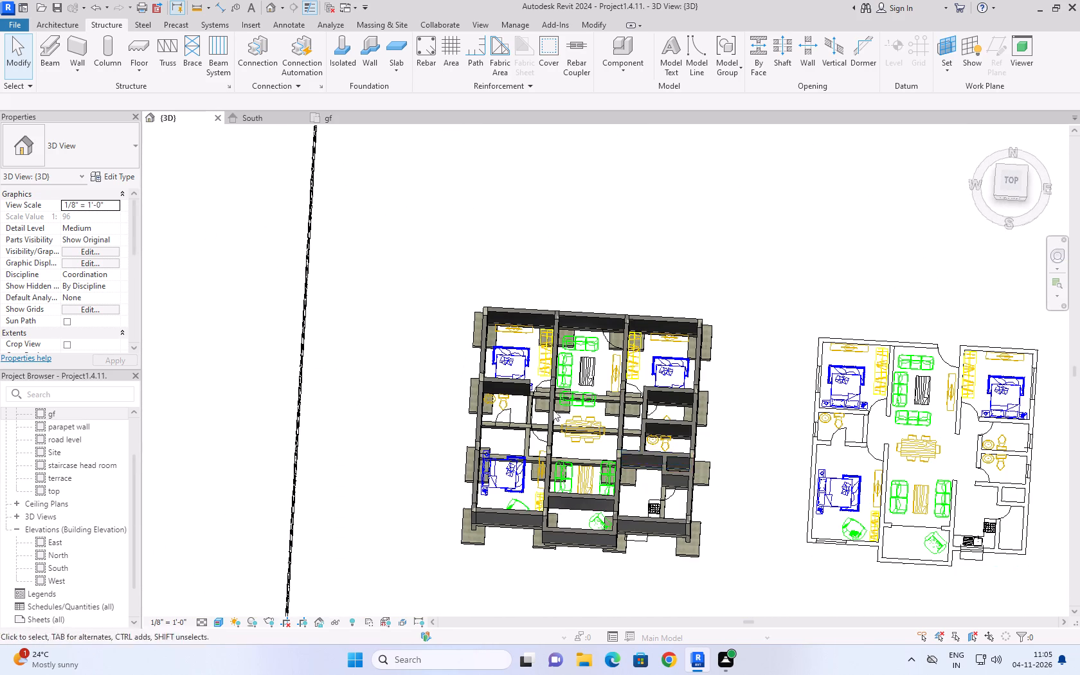
scroll(543, 410, up, 5)
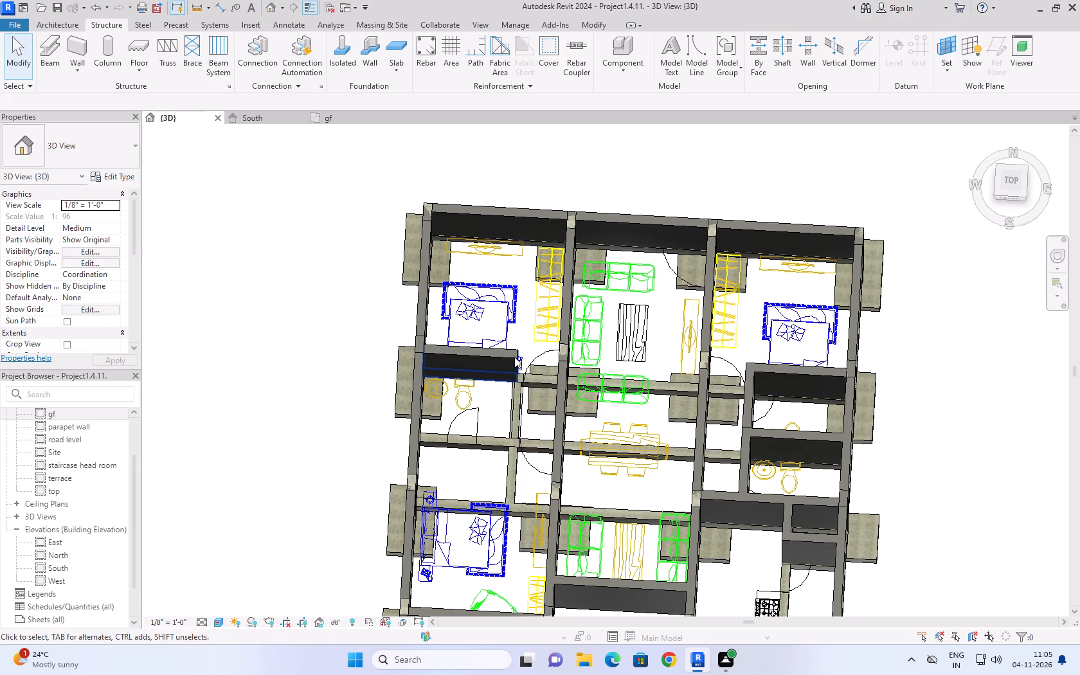
In the gf floor plan, extend the 9'' wall between the 11'9''X11'9'' bedroom and its toilet across the doorway to the drawing room wall.
click(349, 120)
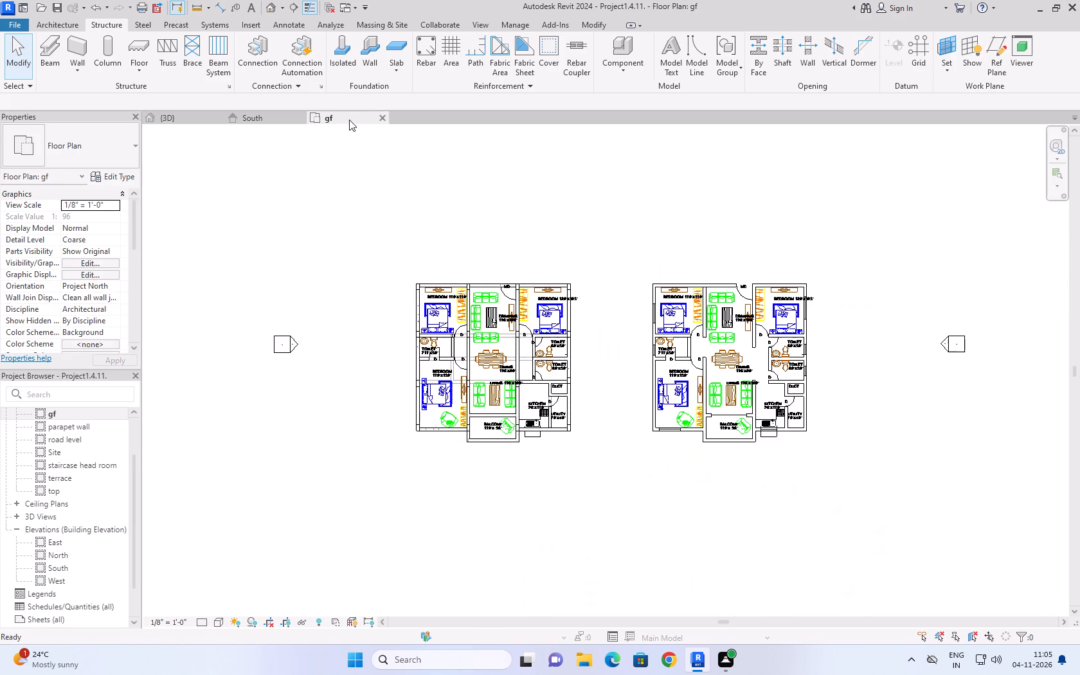
scroll(464, 354, up, 12)
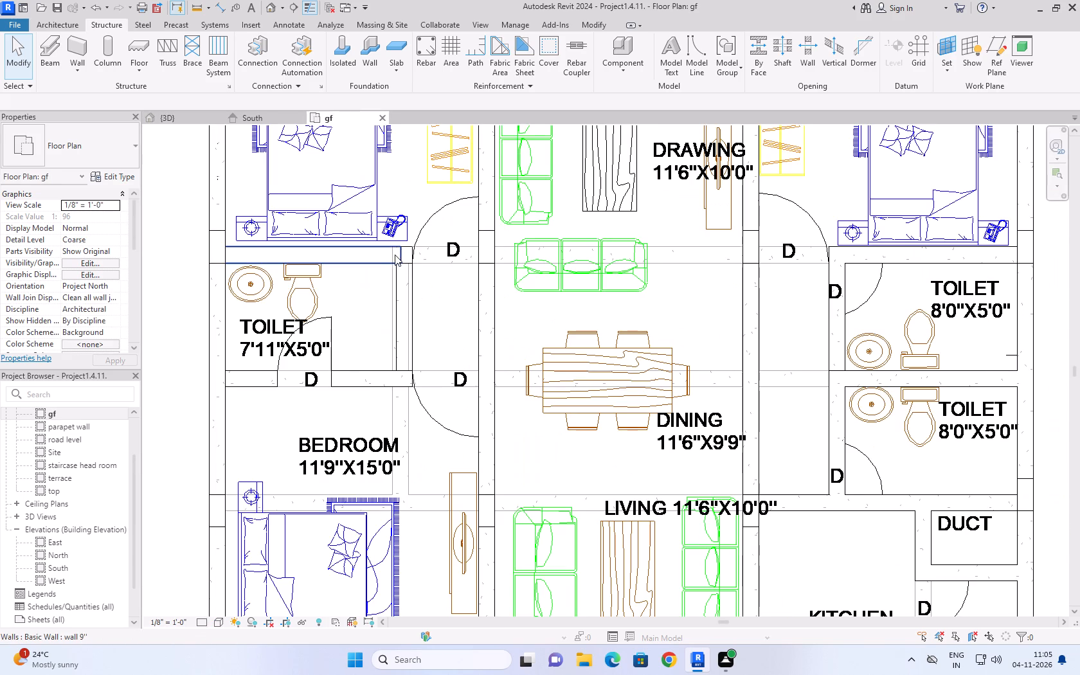
click(396, 249)
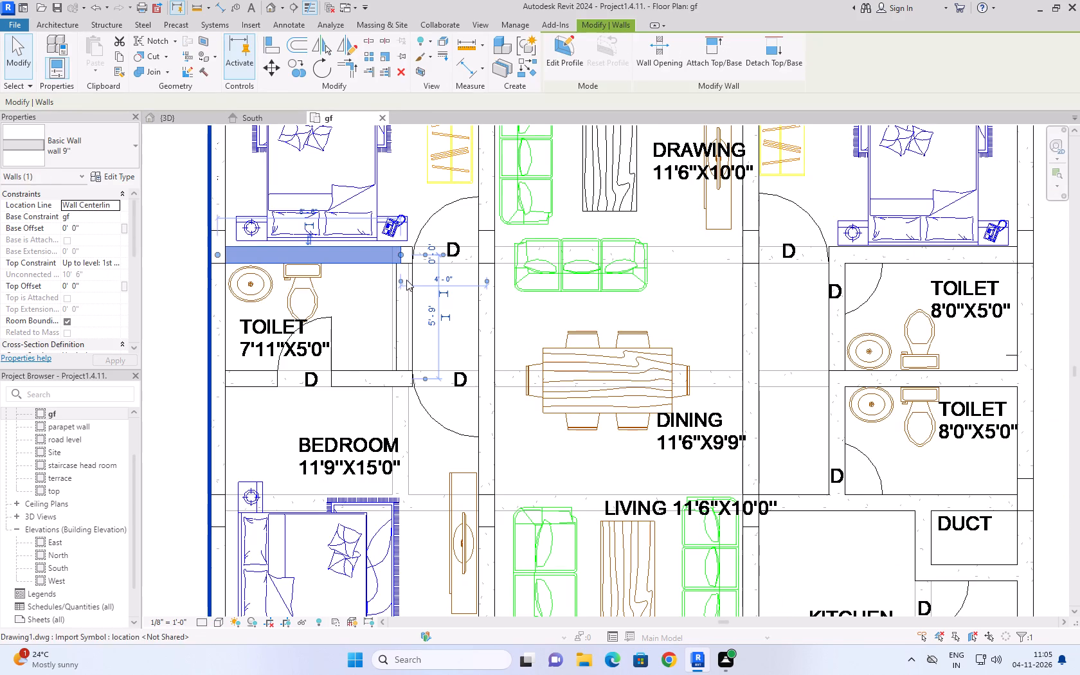
drag(401, 253, 484, 255)
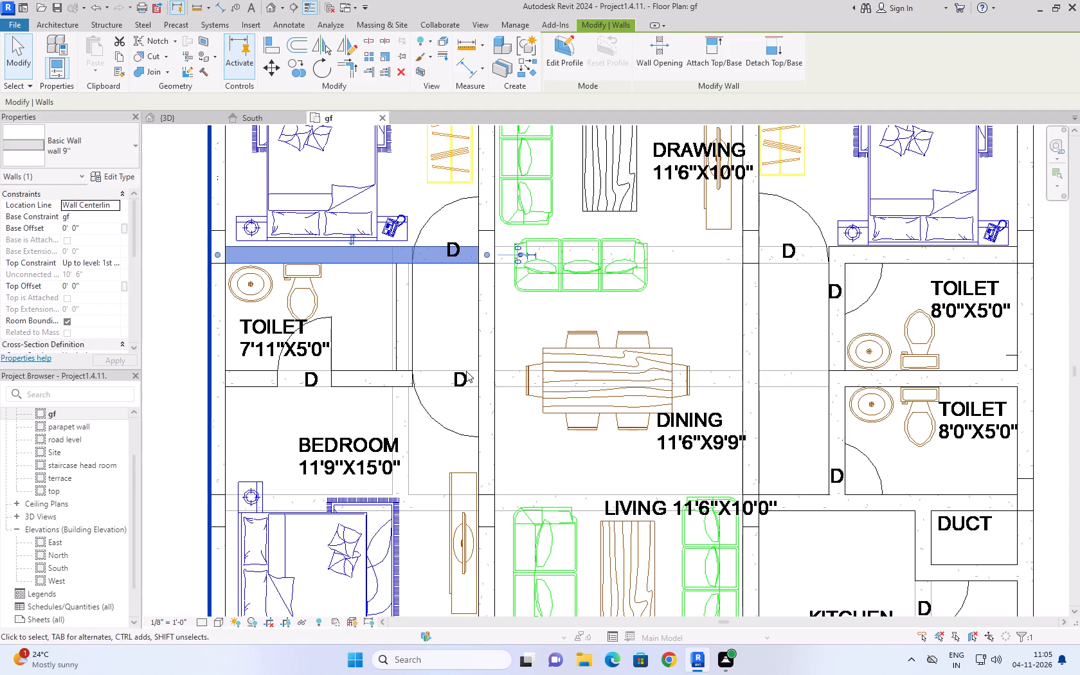
click(395, 369)
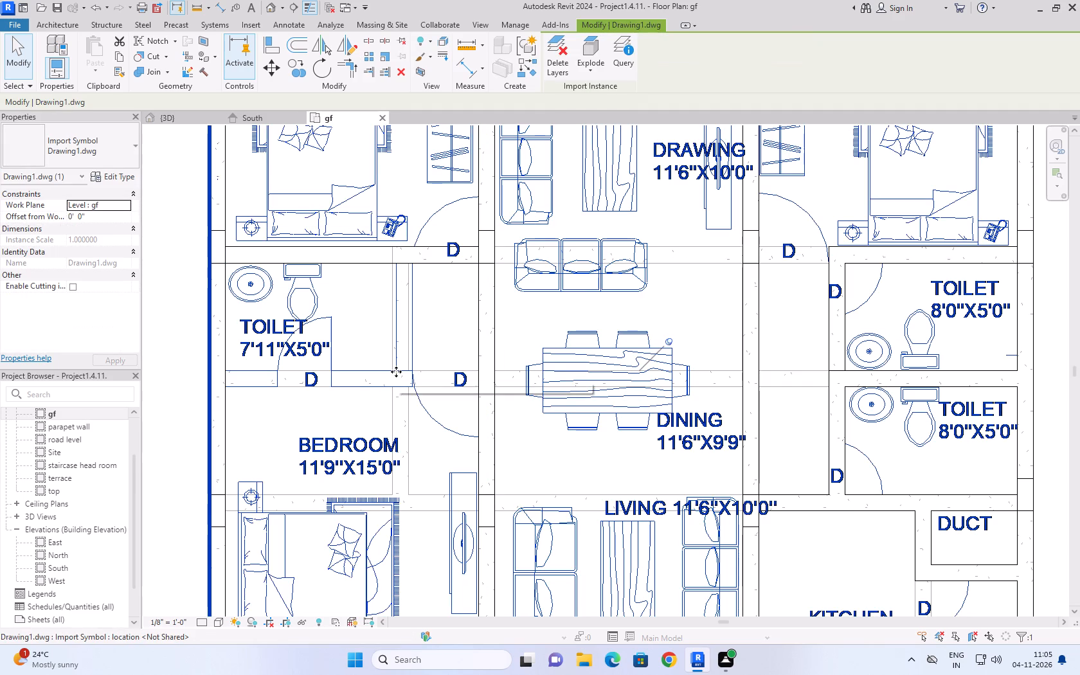
click(179, 222)
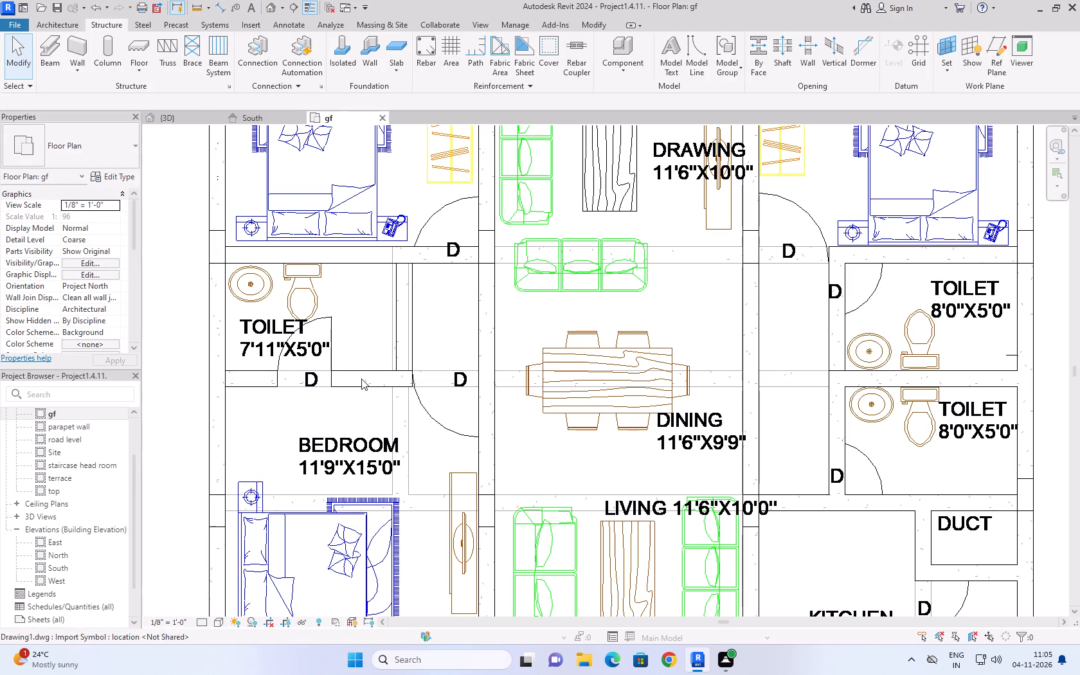
click(364, 371)
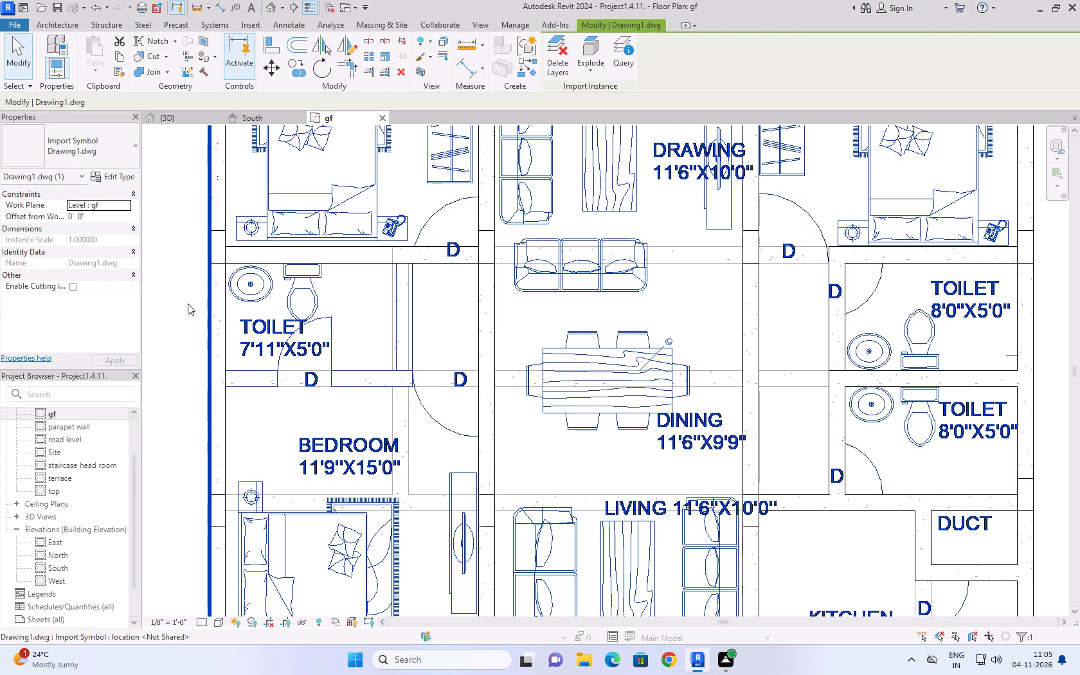
click(188, 303)
After checking the 3D view, draw a matching 9'' wall in gf between the 7'11''X5'0'' toilet and the 11'9''X15'0'' bedroom, from the outer wall to the dining wall.
click(269, 117)
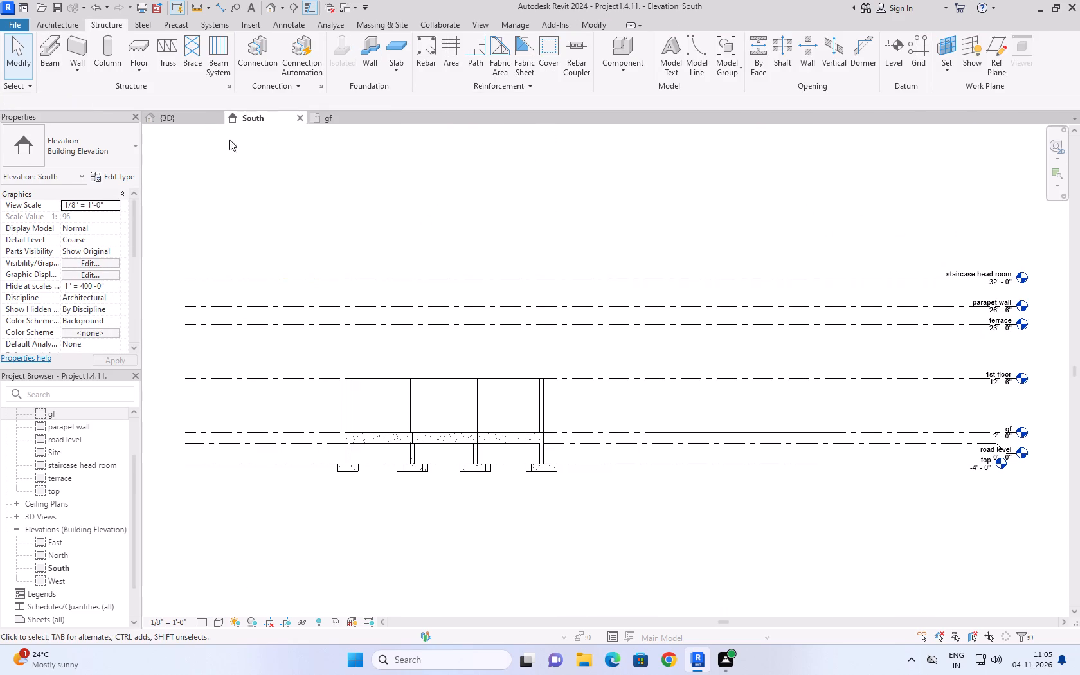
click(190, 116)
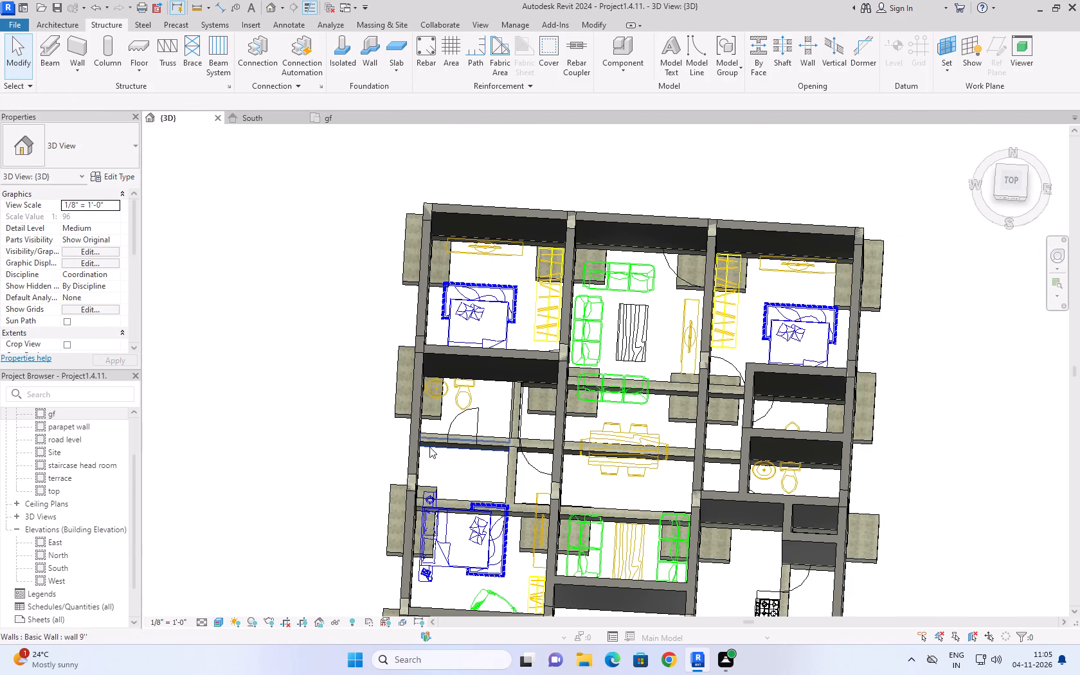
scroll(482, 424, down, 2)
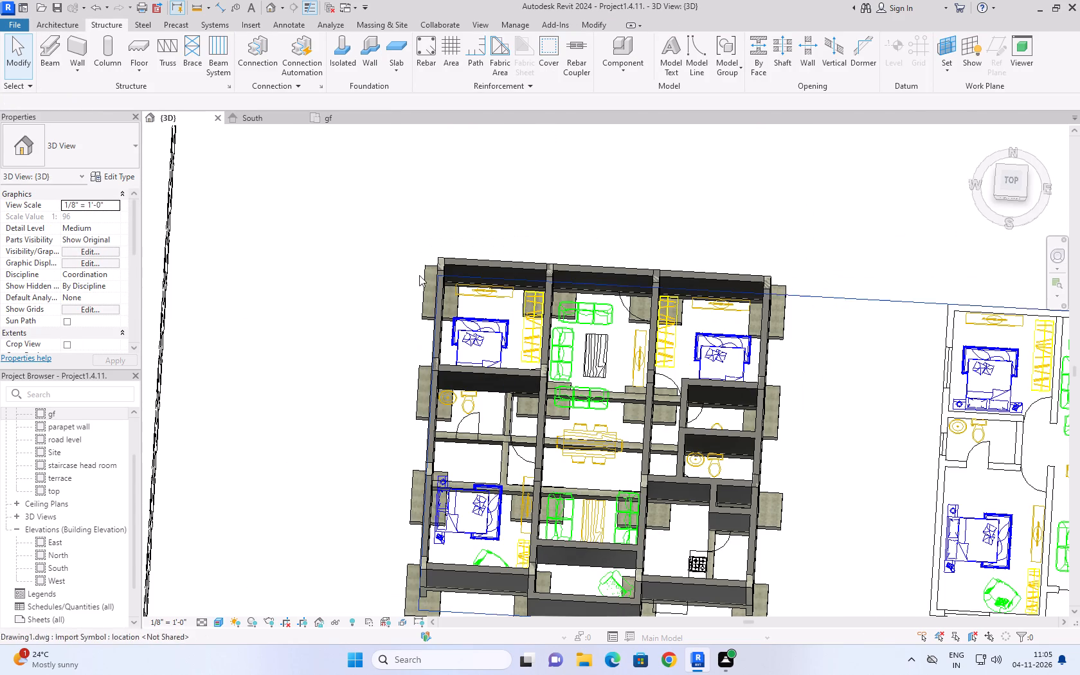
click(338, 121)
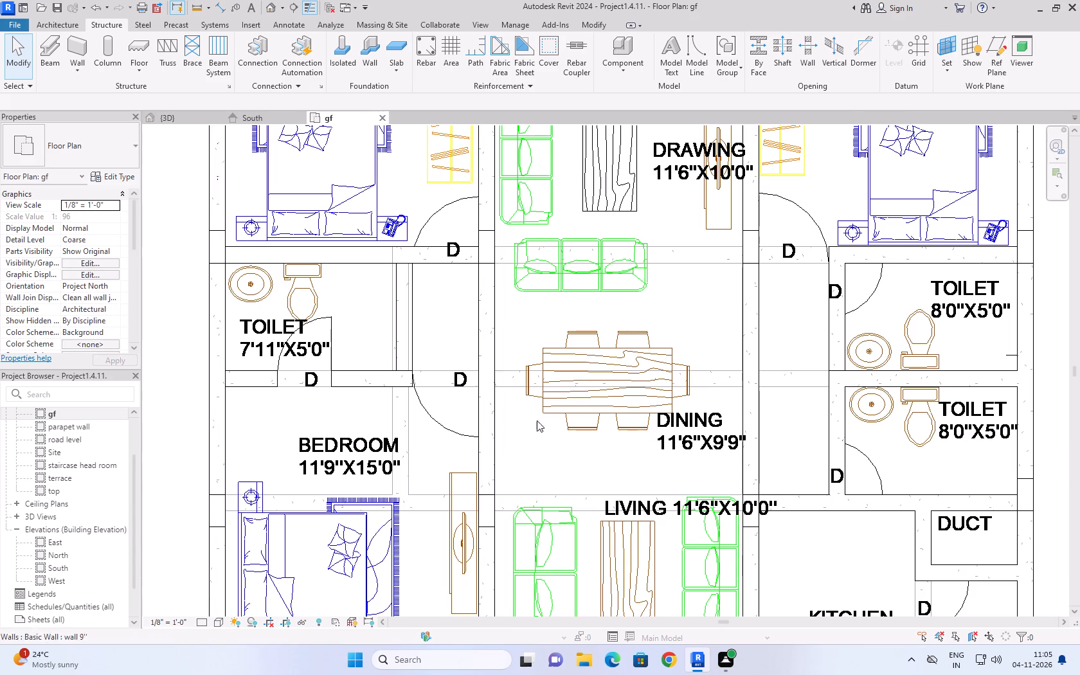
scroll(542, 417, down, 4)
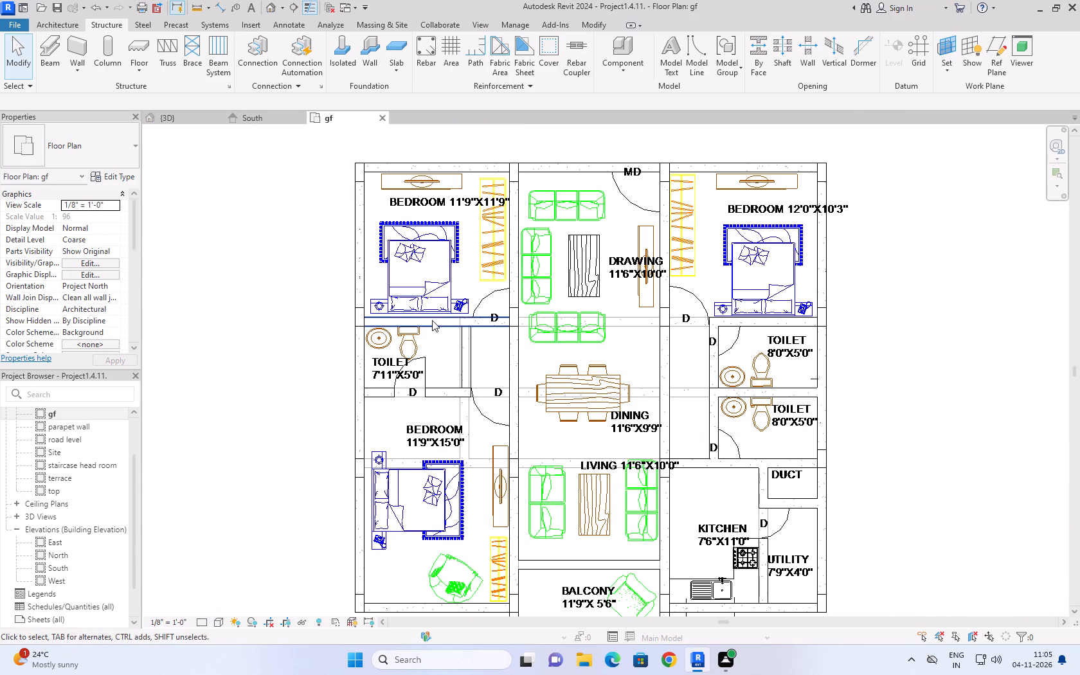
click(432, 320)
text(cs)
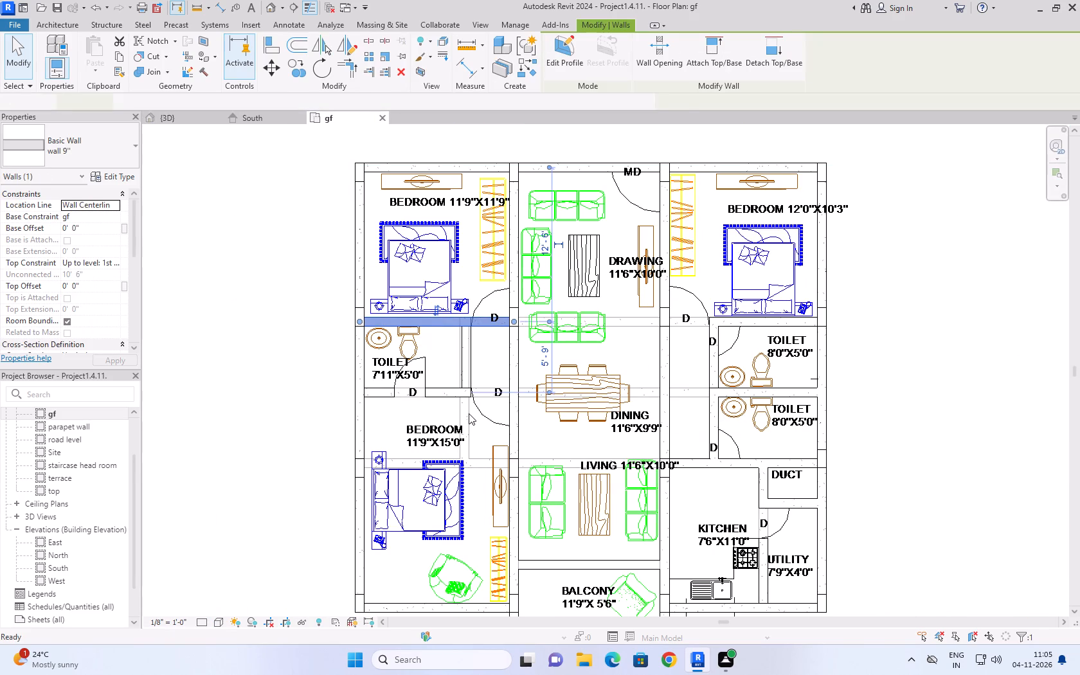
click(362, 394)
click(514, 390)
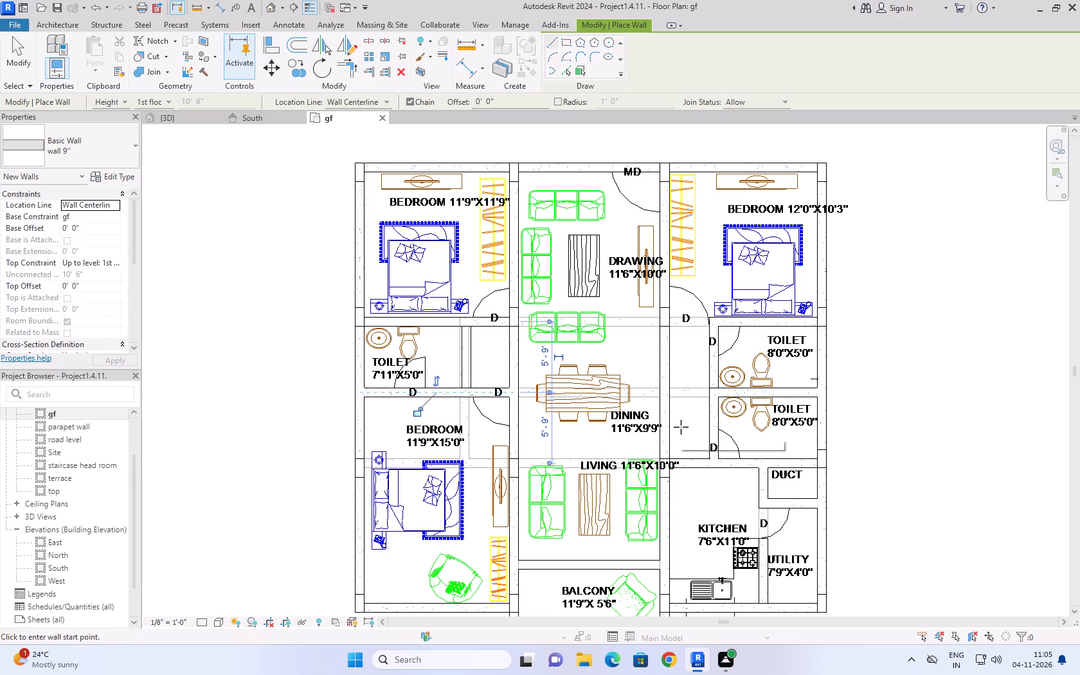
Draw a 9'' wall across the 12'0''X10'3'' bedroom's doorway, from the end of the toilet wall to the drawing room wall, and finish wall placement.
click(717, 321)
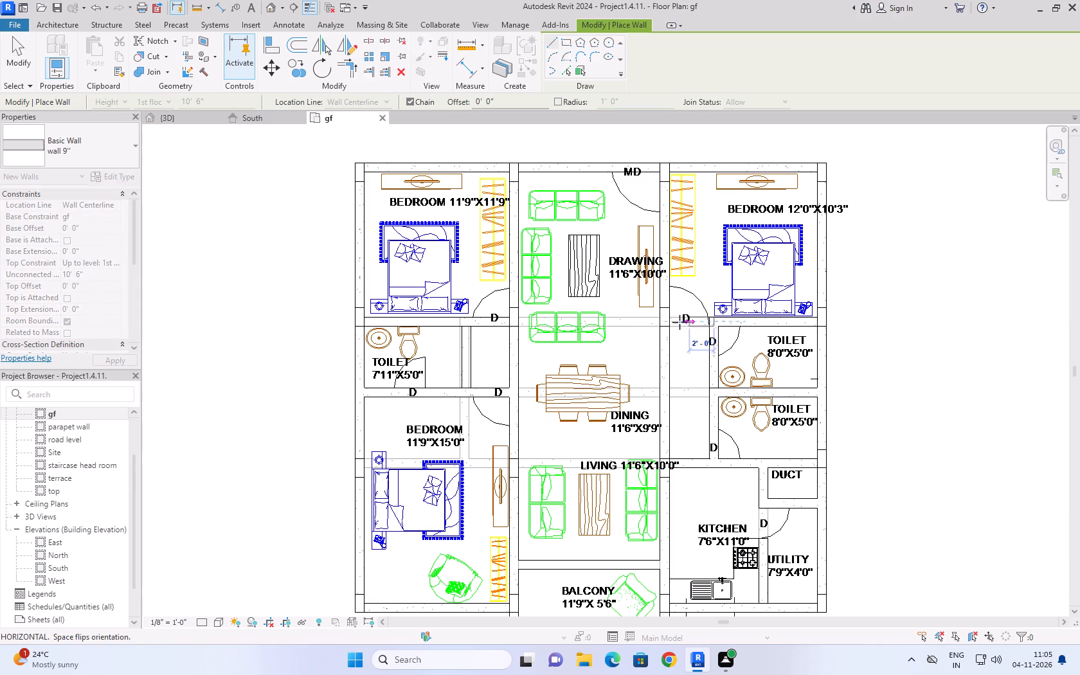
click(661, 321)
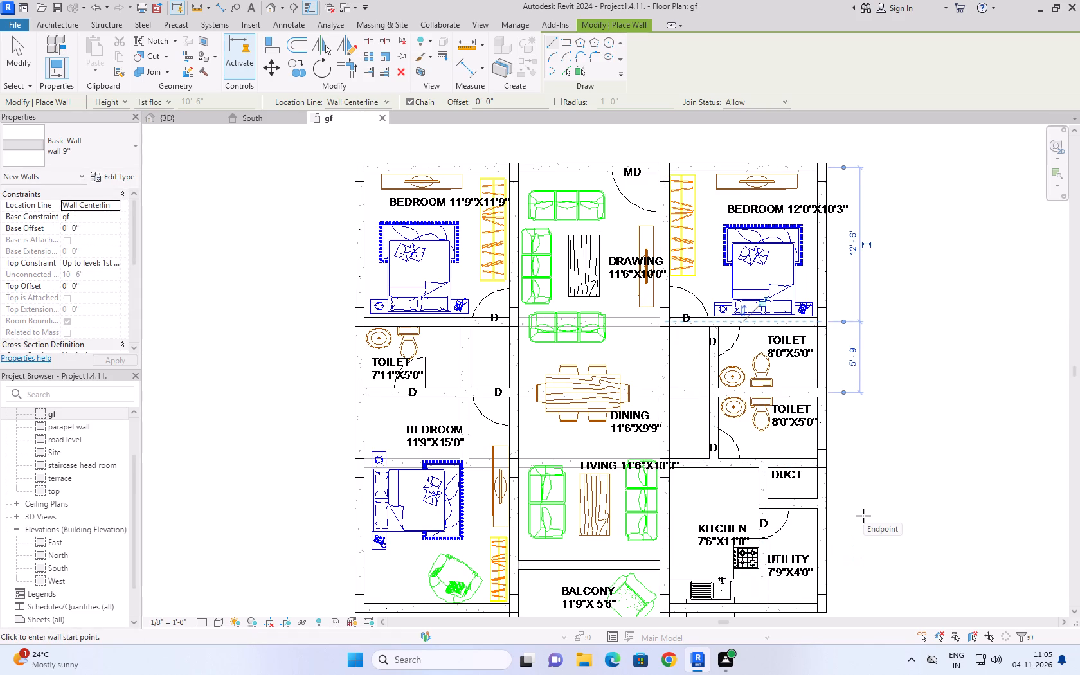
key(Escape)
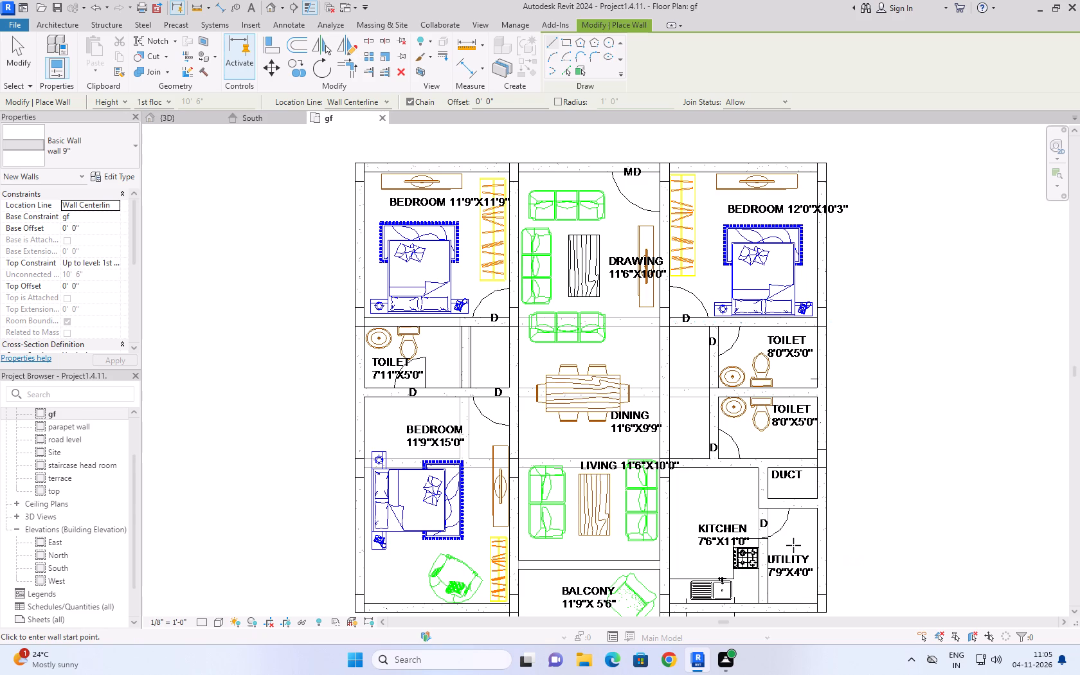
key(Escape)
key(Escape)
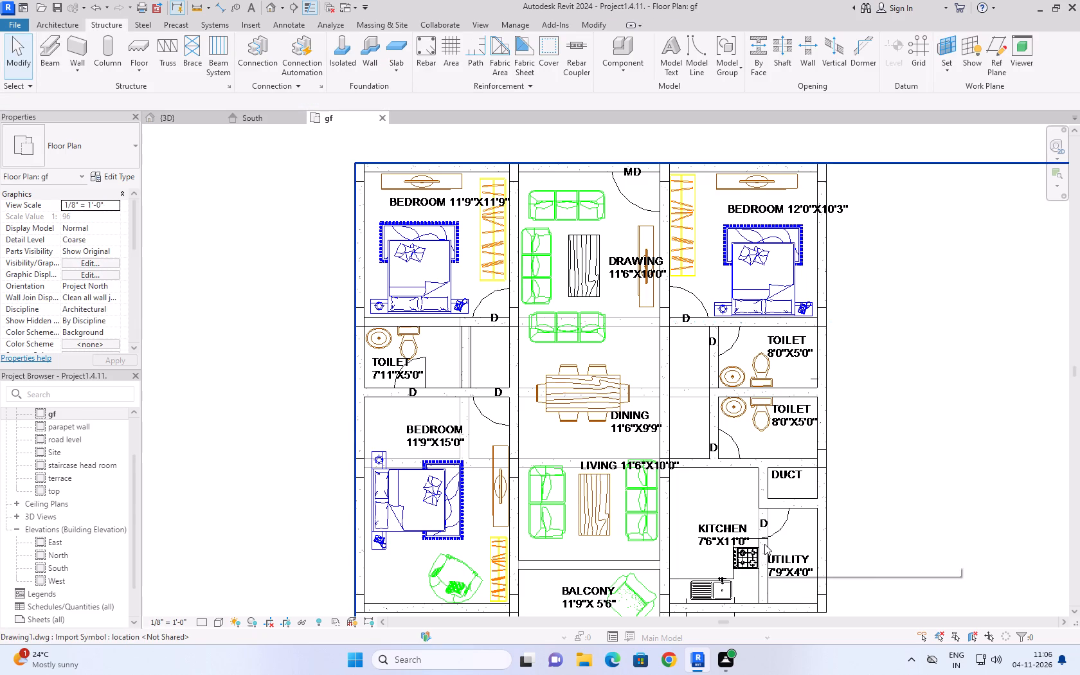
In the gf floor plan, extend the 9'' wall between the kitchen and the duct across the utility doorway to the kitchen-side outer wall.
click(764, 544)
key(Escape)
key(Escape)
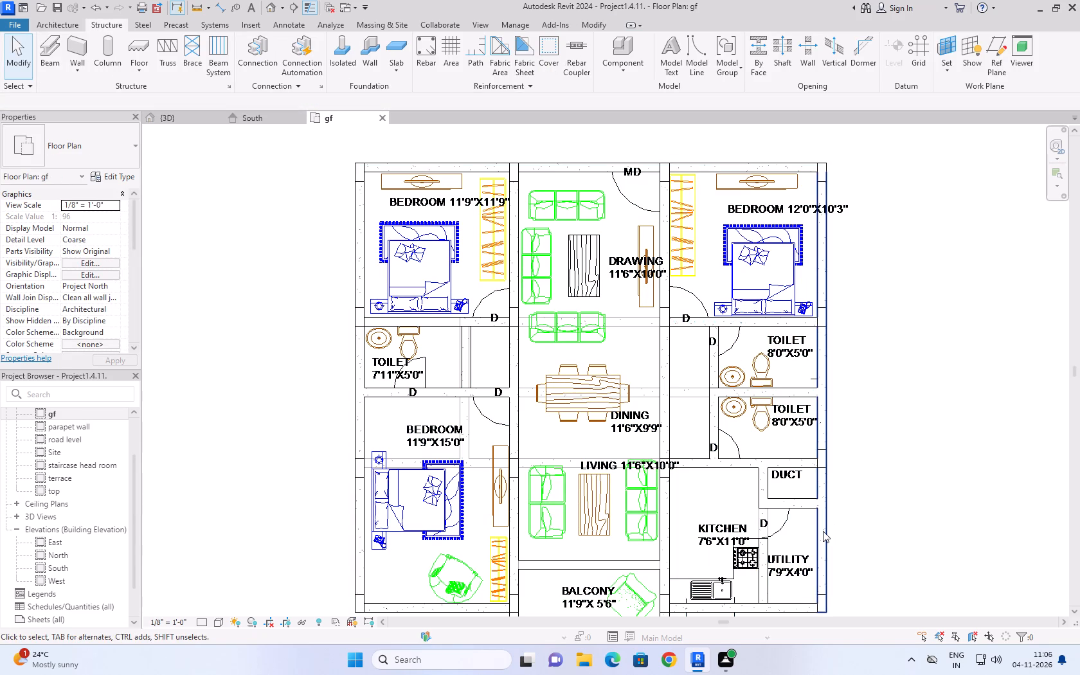
click(823, 531)
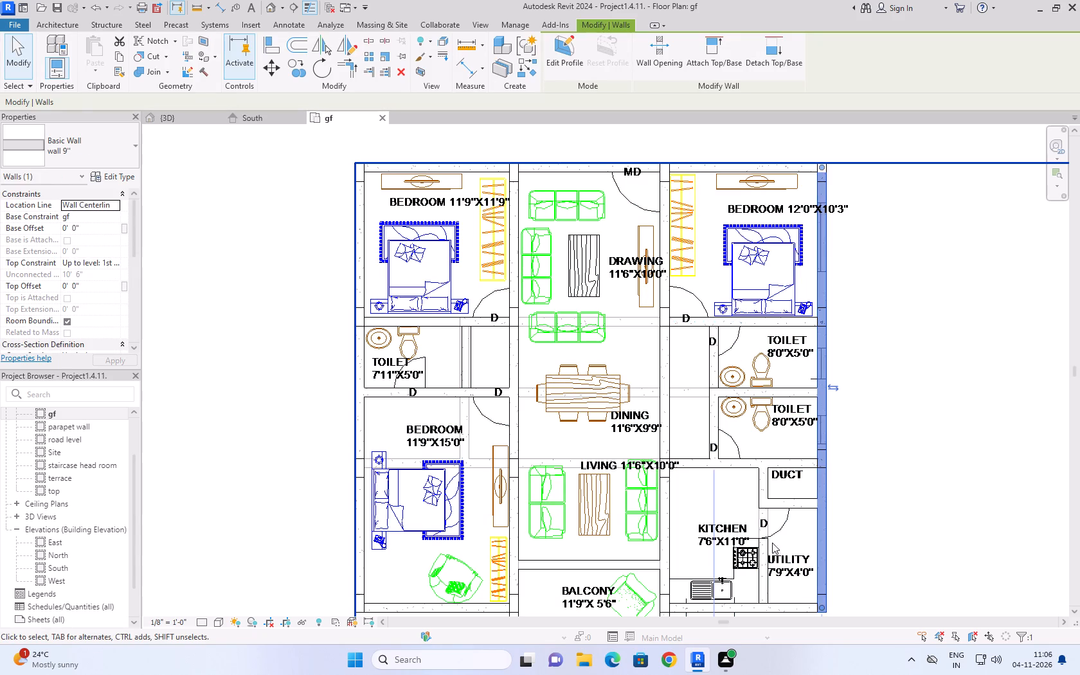
click(764, 547)
click(764, 547)
click(764, 545)
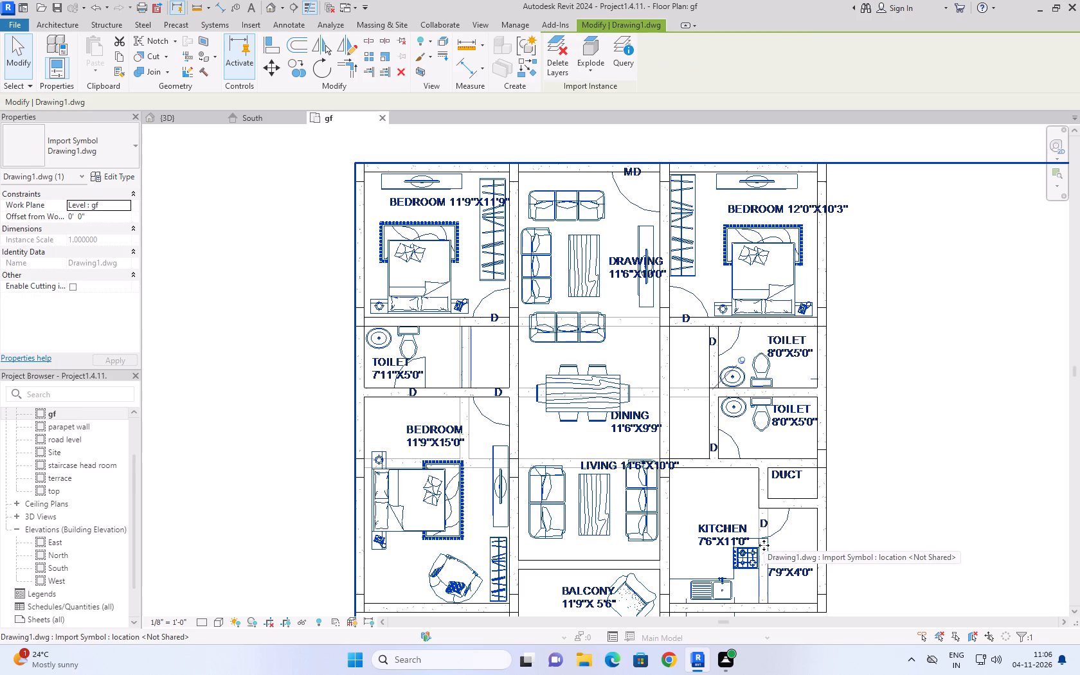
key(Escape)
key(Escape)
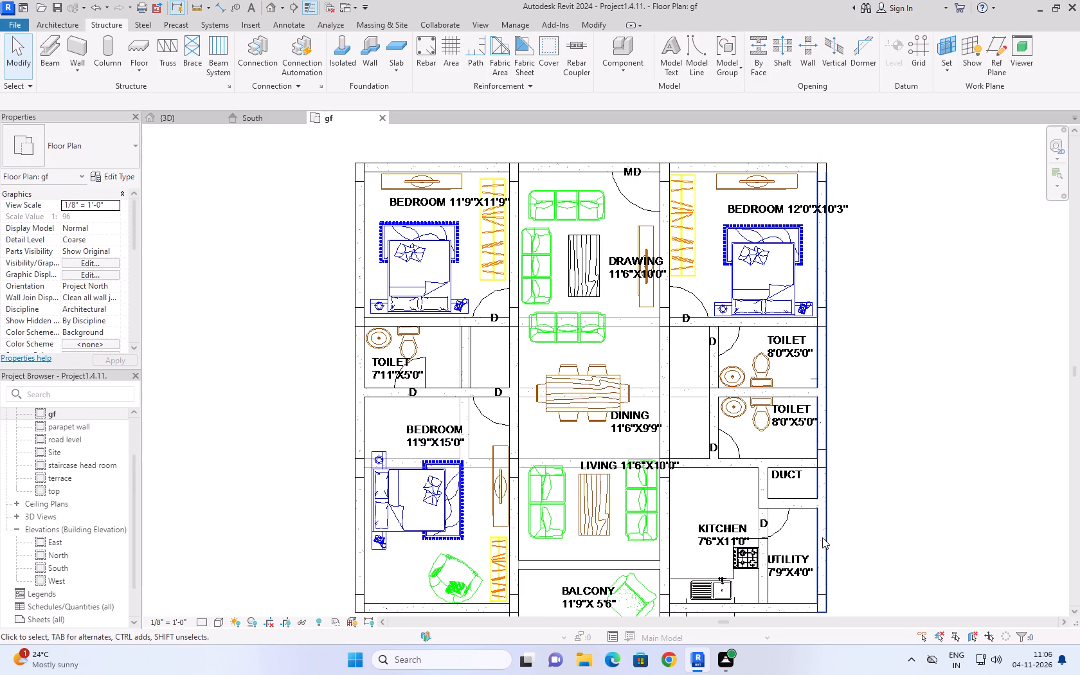
click(822, 537)
key(Escape)
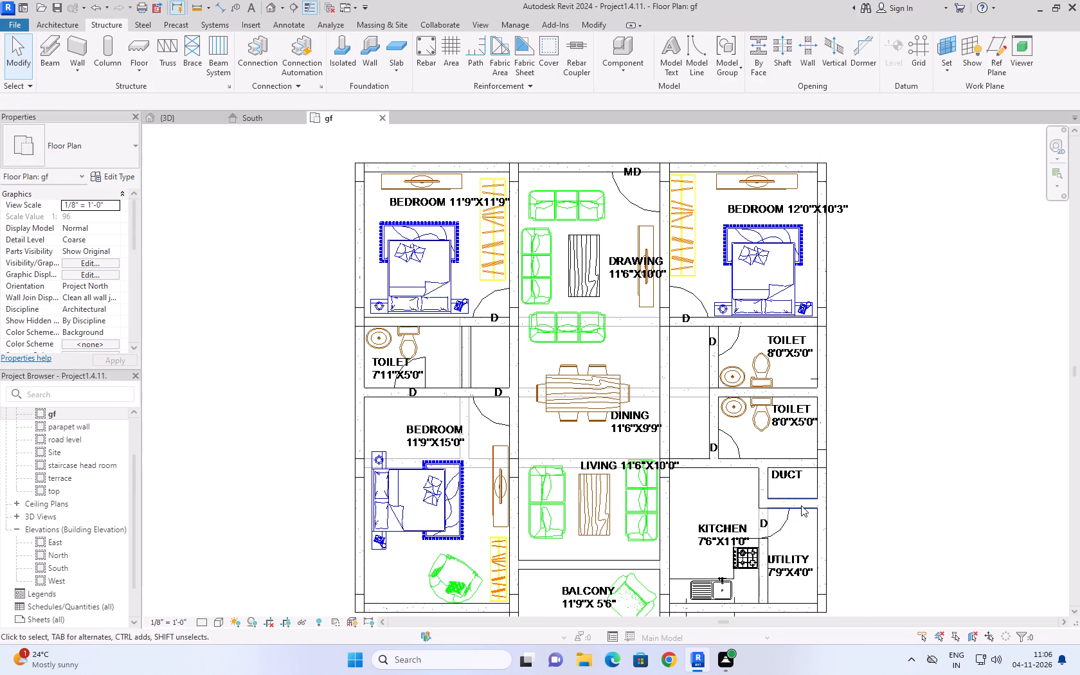
click(801, 505)
click(763, 488)
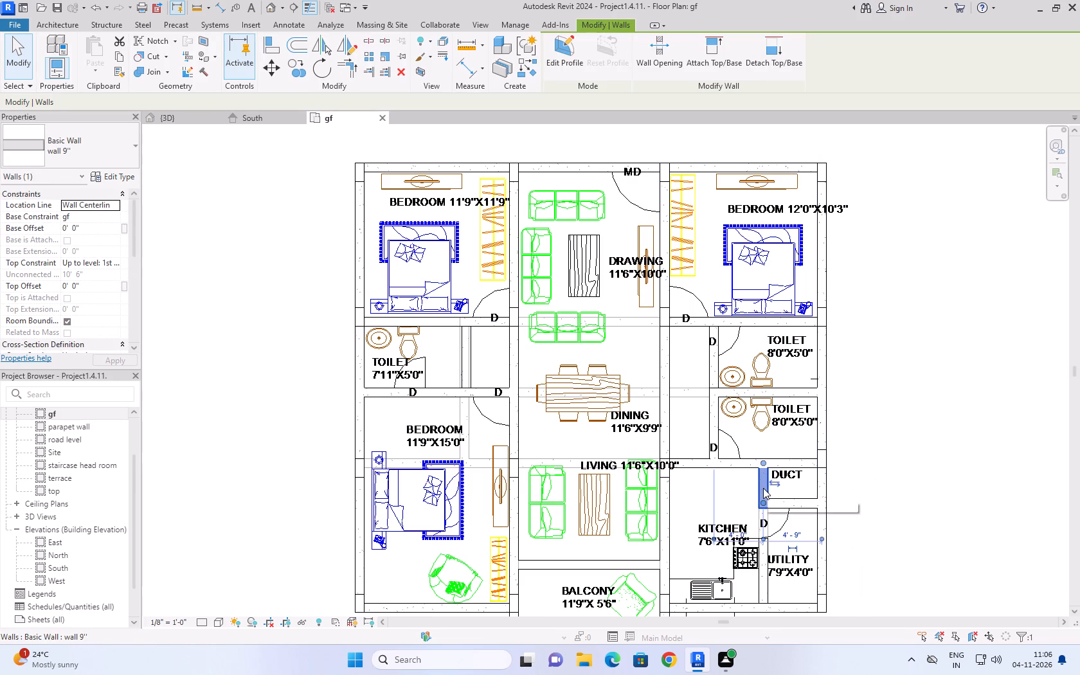
drag(762, 502, 766, 600)
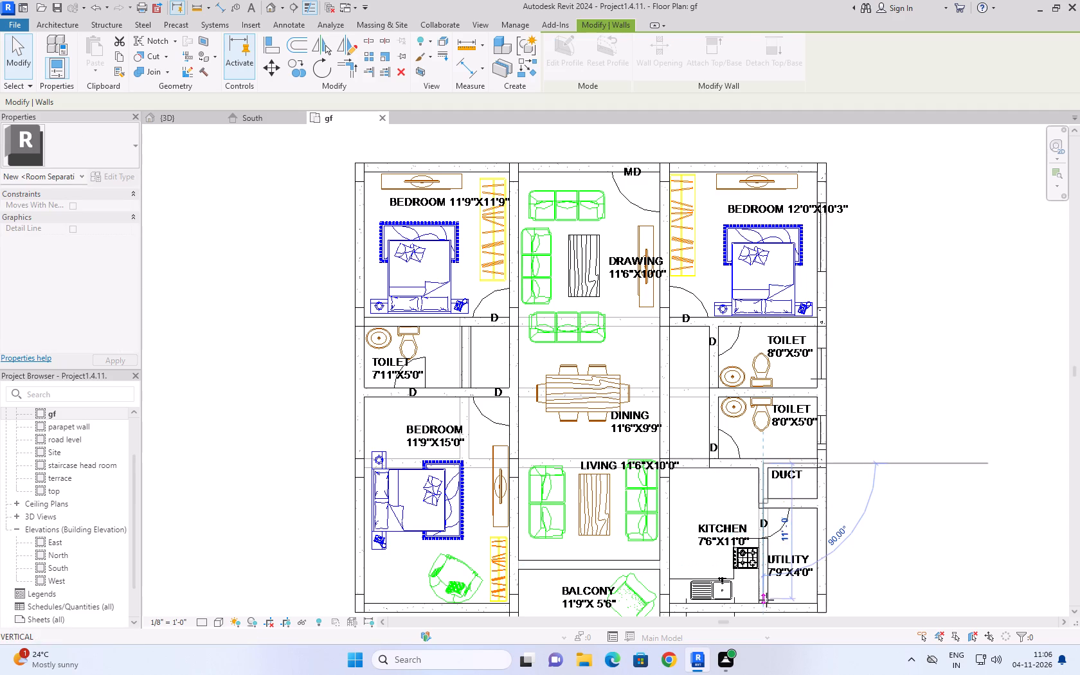
drag(766, 600, 767, 606)
click(883, 523)
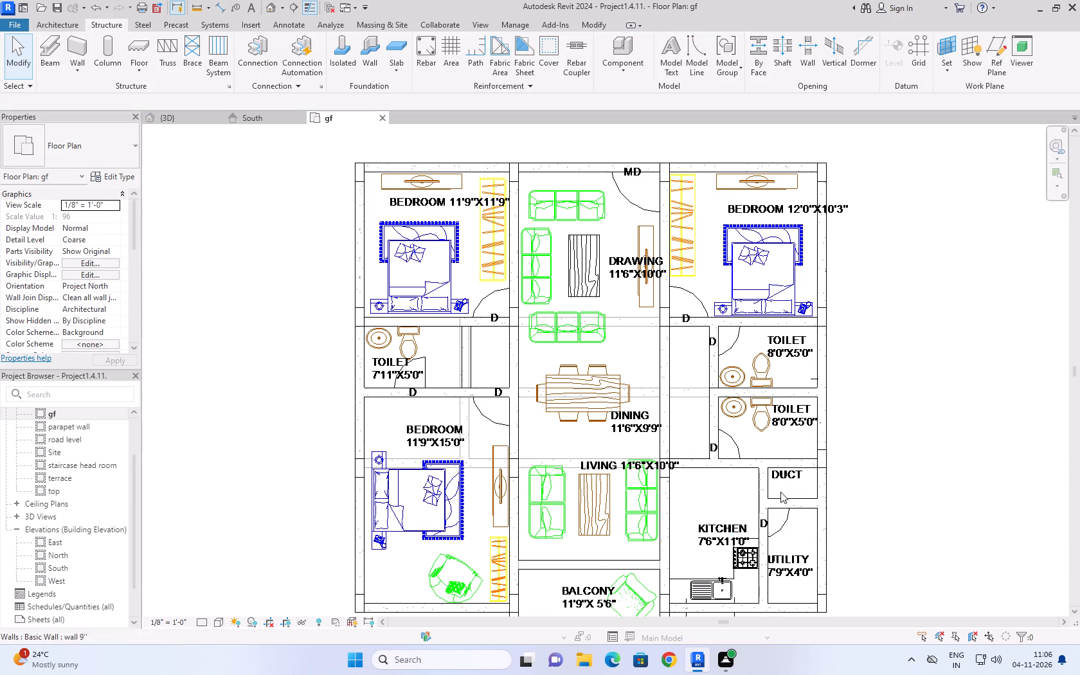
Select all the 9'' walls in gf and check their layout in the plan and in the 3D view.
click(776, 463)
click(896, 414)
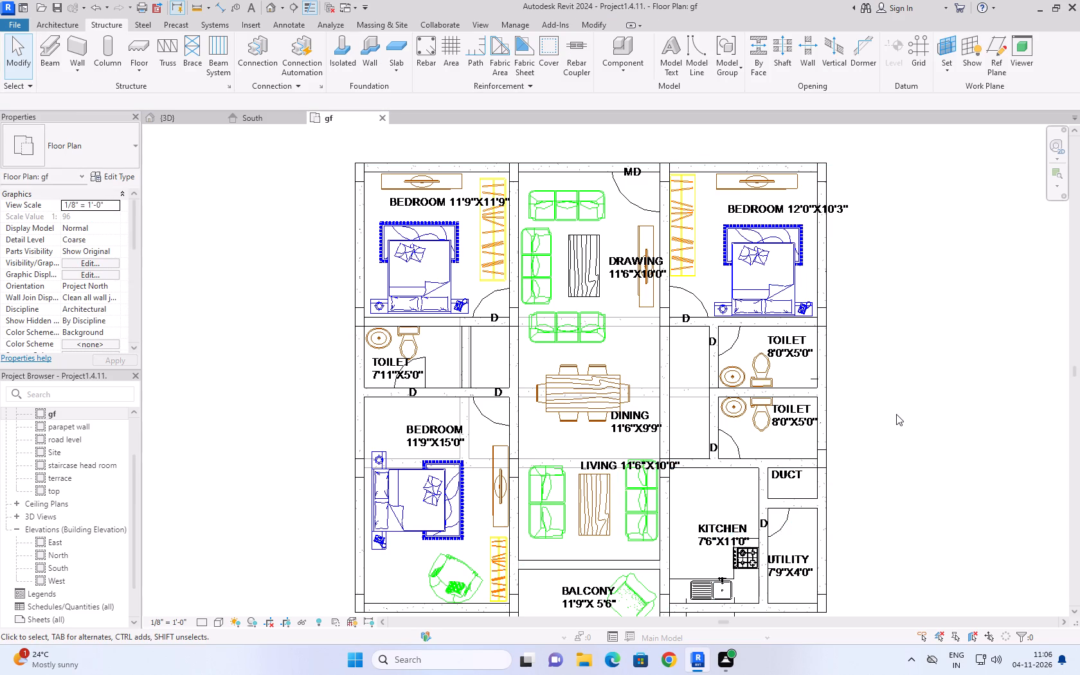
click(763, 462)
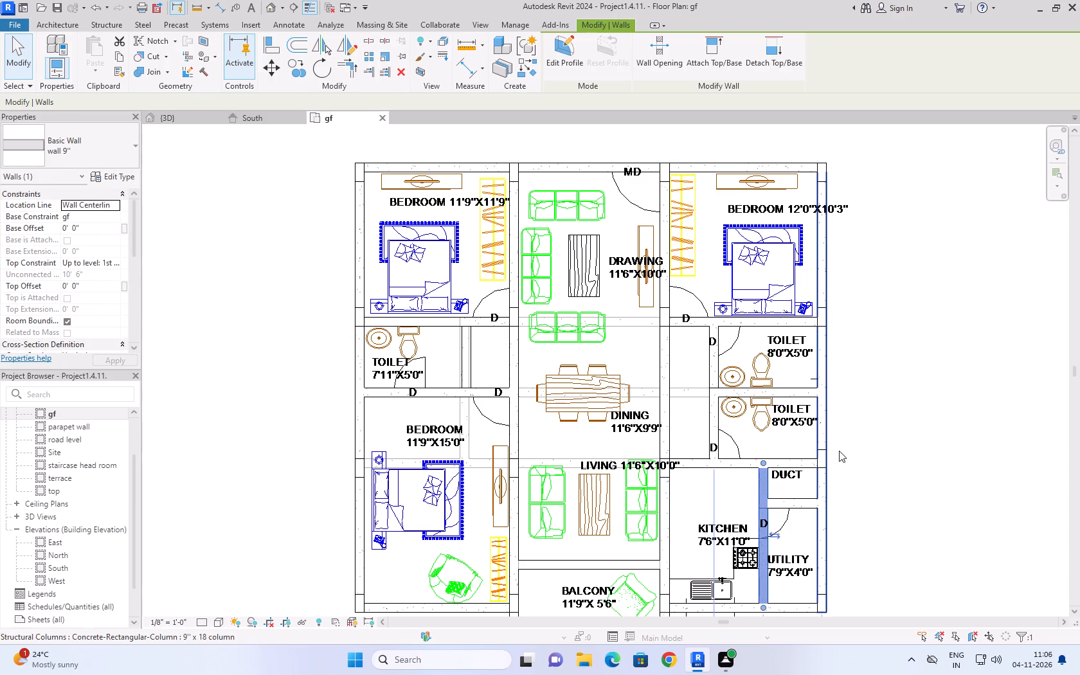
text(sa)
scroll(901, 390, down, 2)
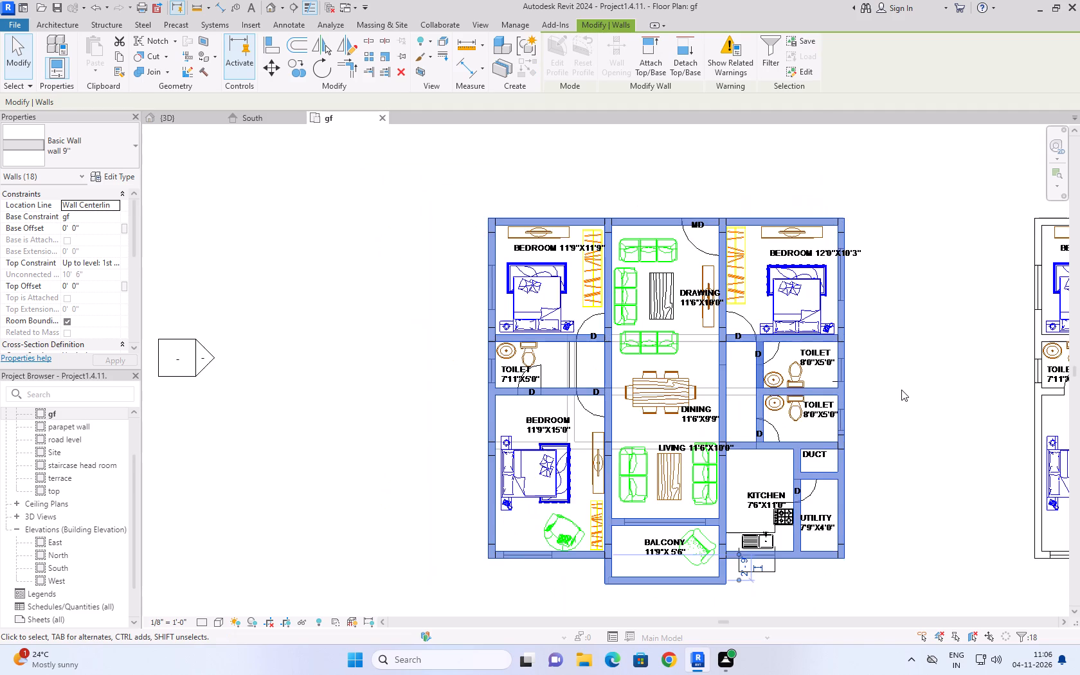
scroll(906, 543, down, 1)
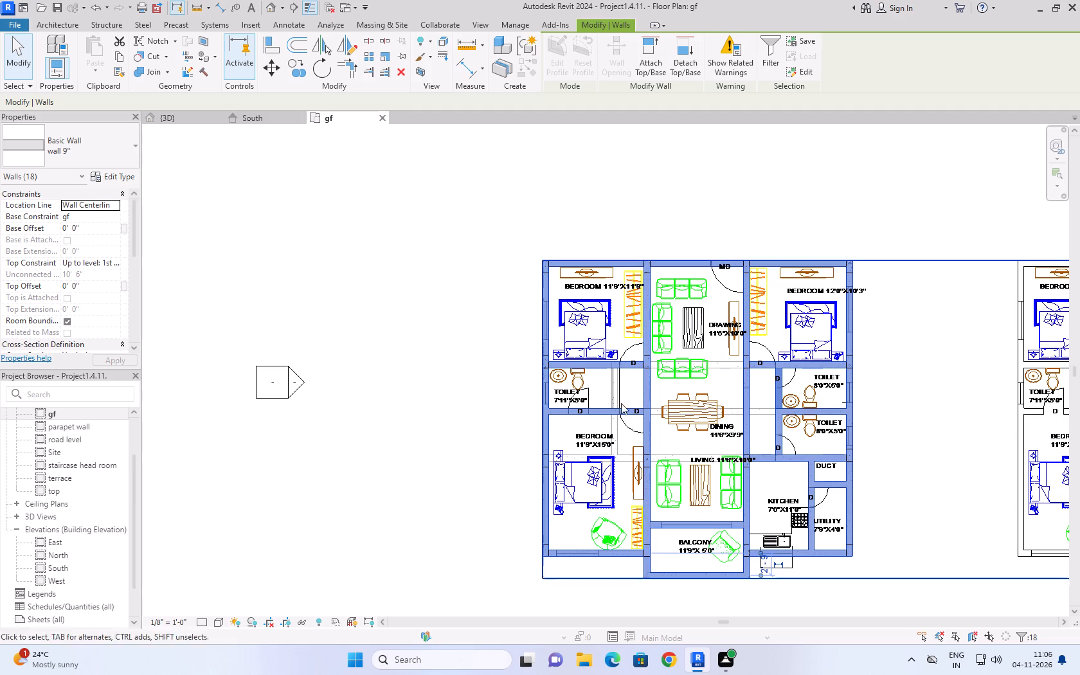
middle_drag(908, 310, 699, 242)
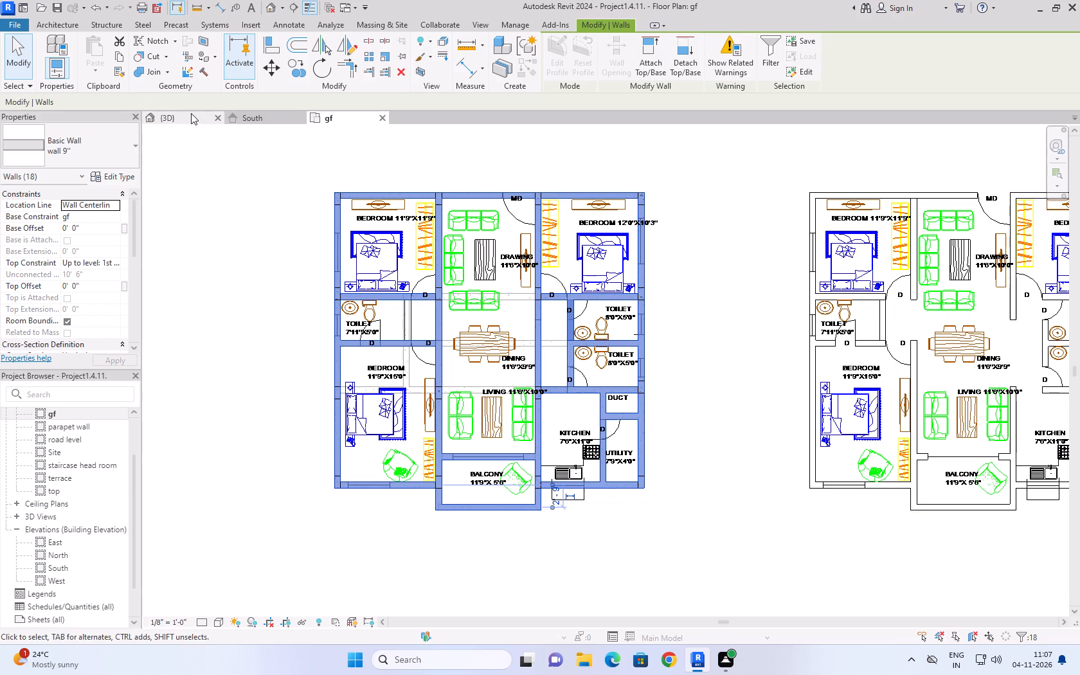
click(174, 116)
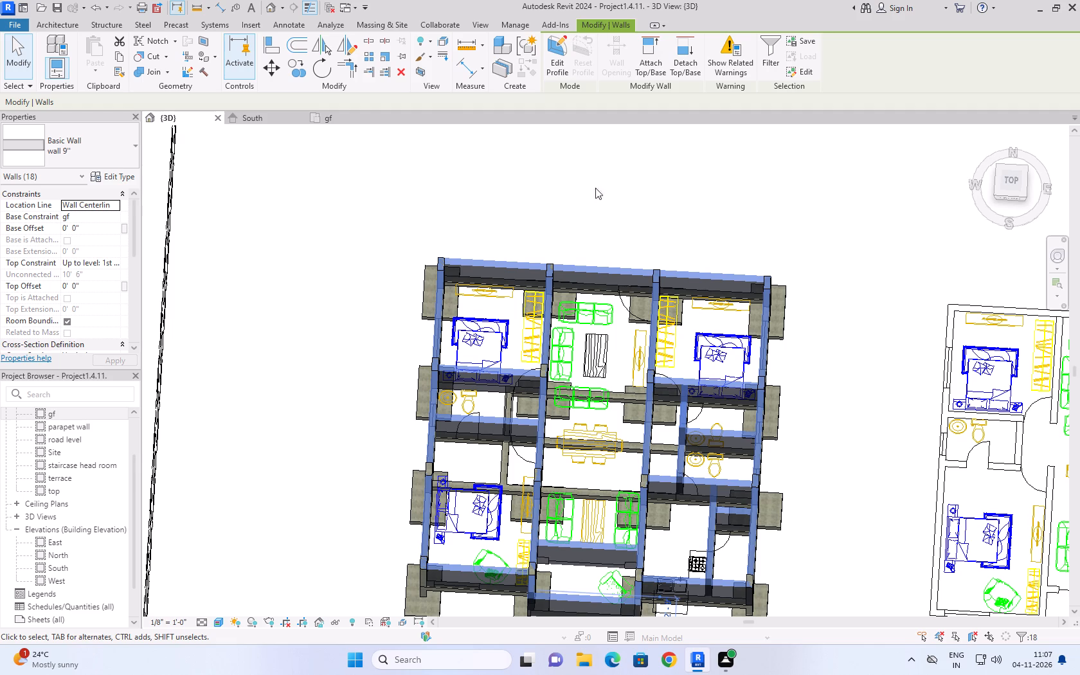
click(775, 203)
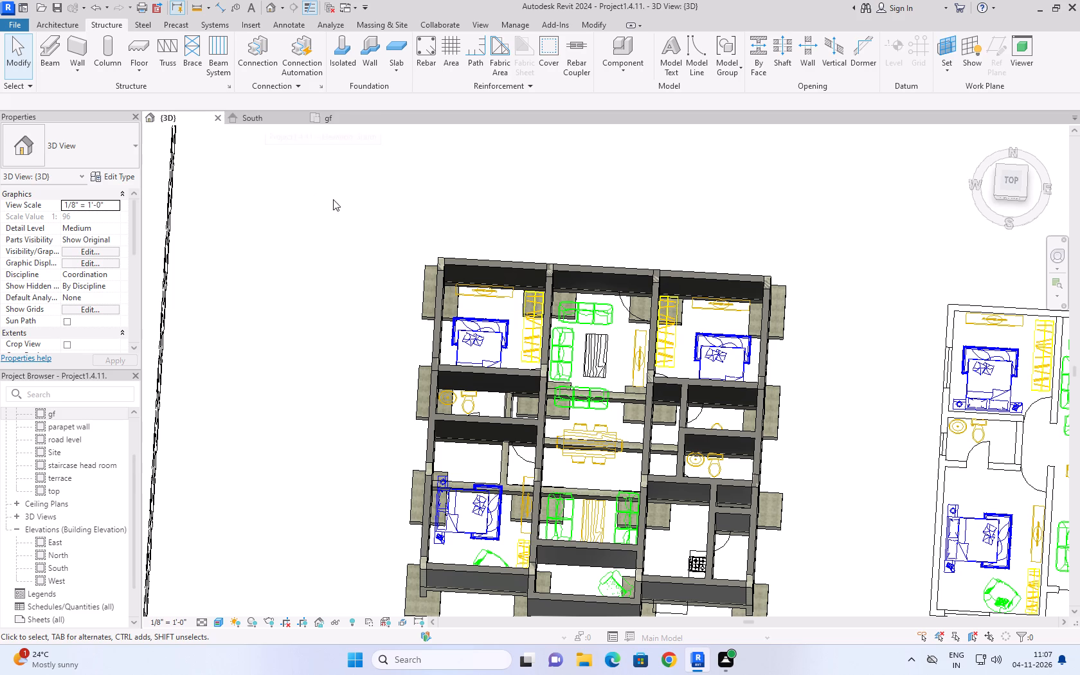
Examine the walls, columns and beams in the 3D model from the home view, and check the South elevation.
click(342, 120)
click(192, 120)
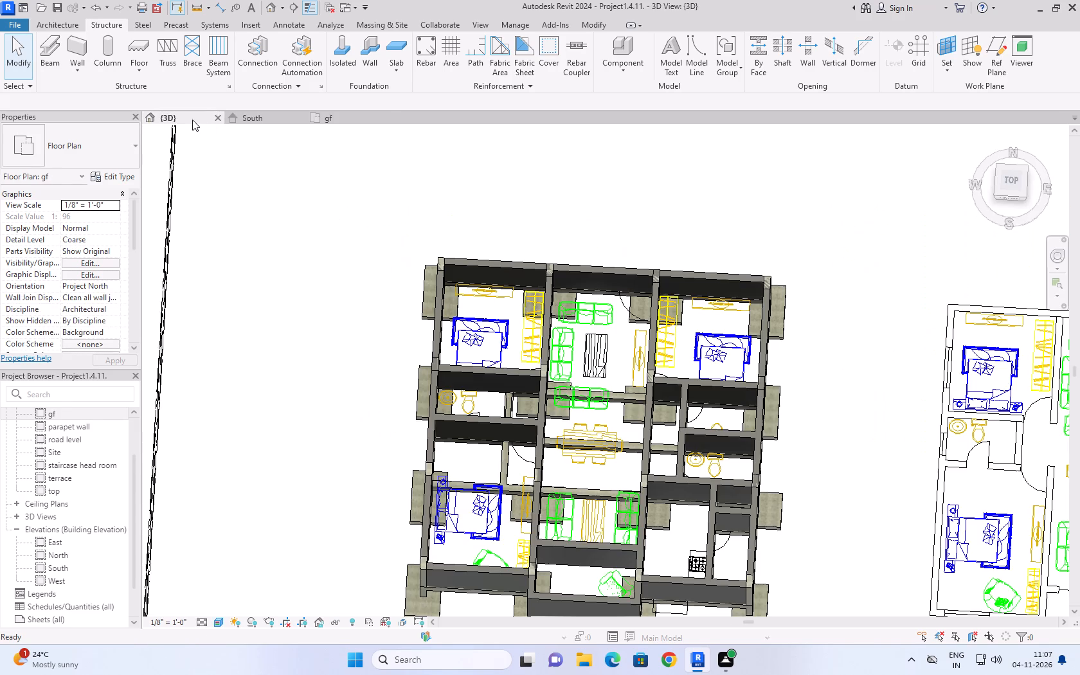
scroll(717, 165, down, 3)
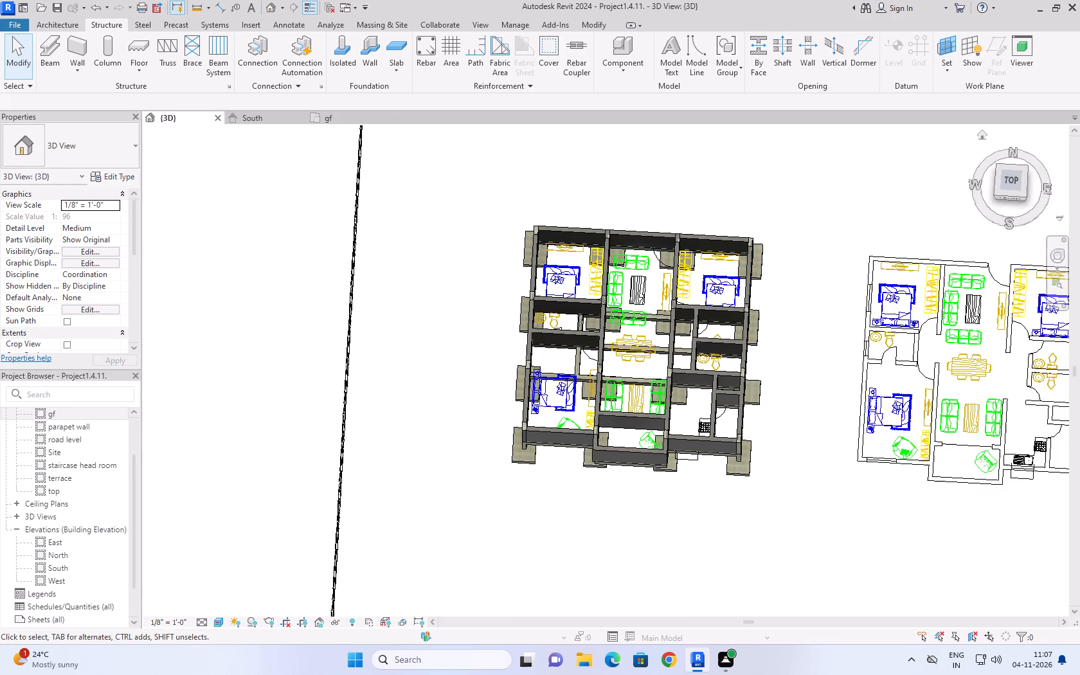
click(981, 136)
scroll(630, 435, up, 4)
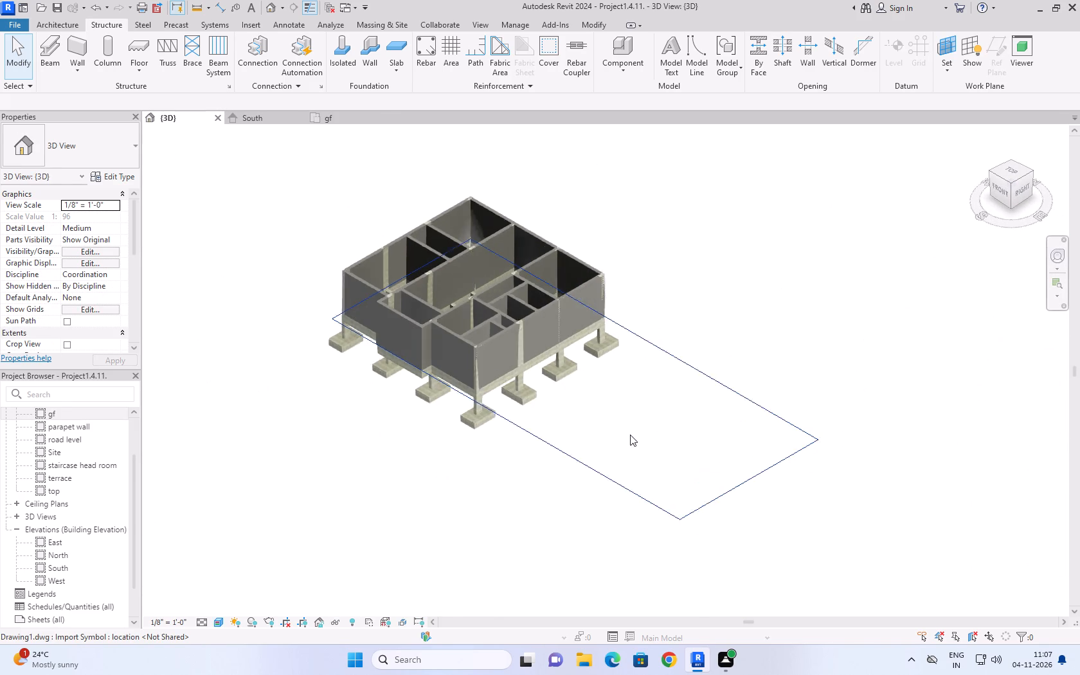
scroll(630, 435, up, 1)
scroll(265, 173, up, 4)
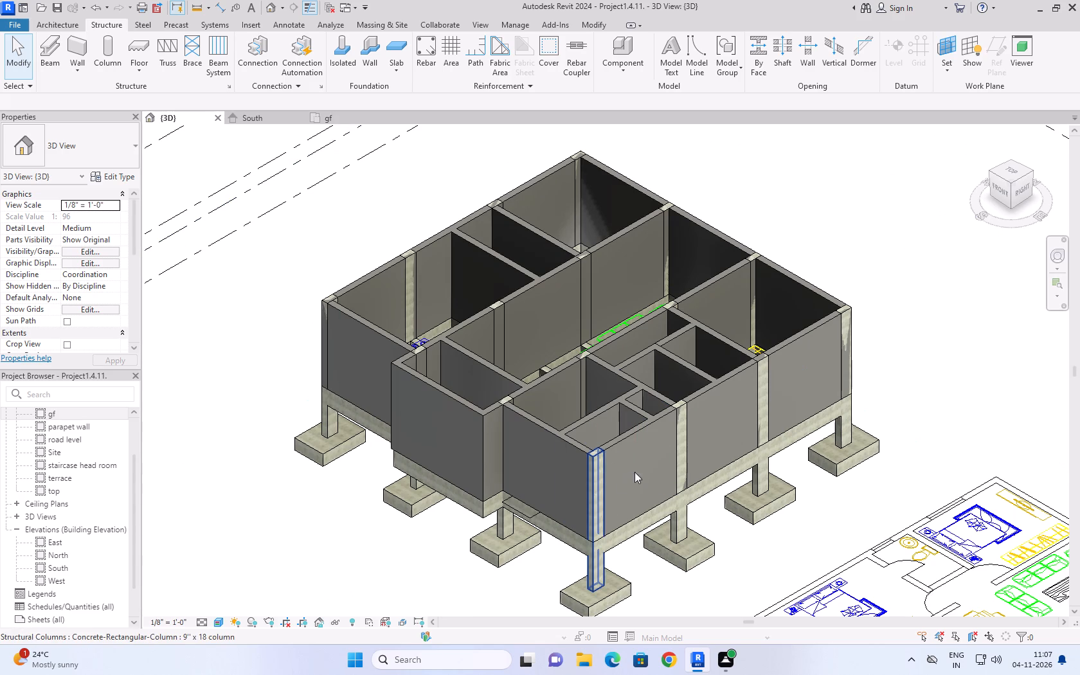
click(652, 427)
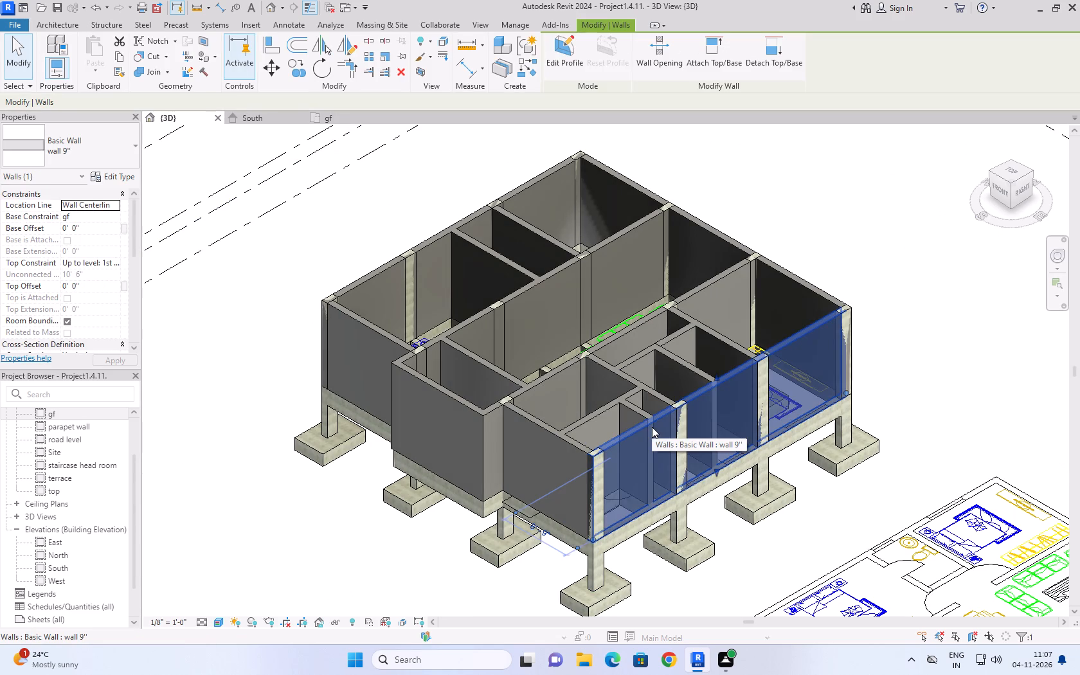
click(903, 235)
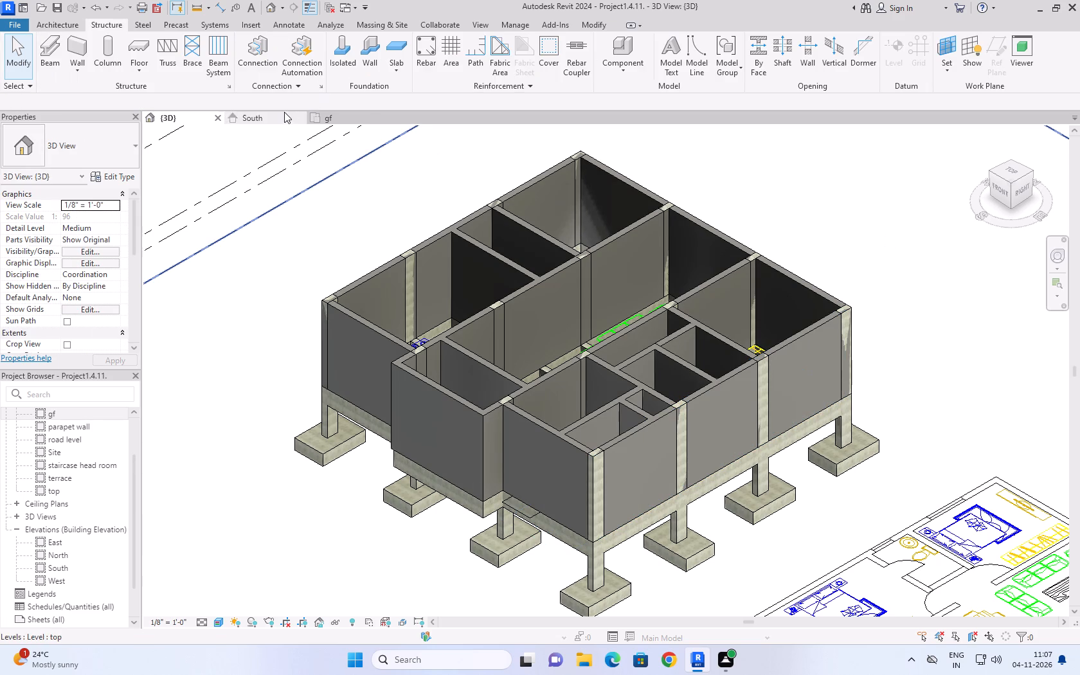
click(282, 113)
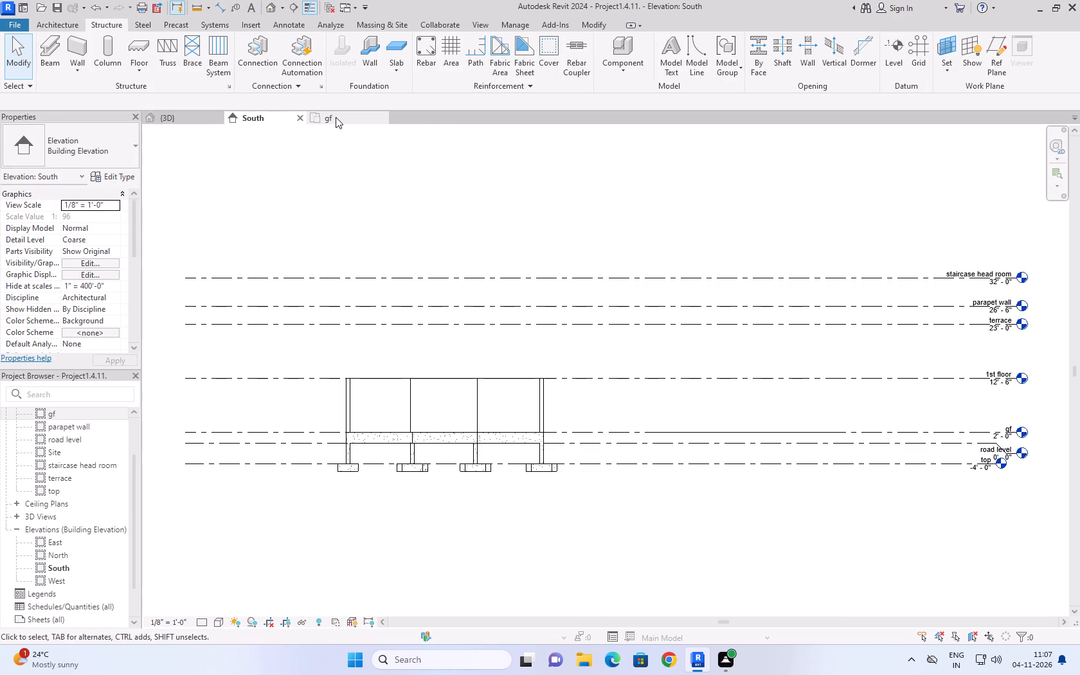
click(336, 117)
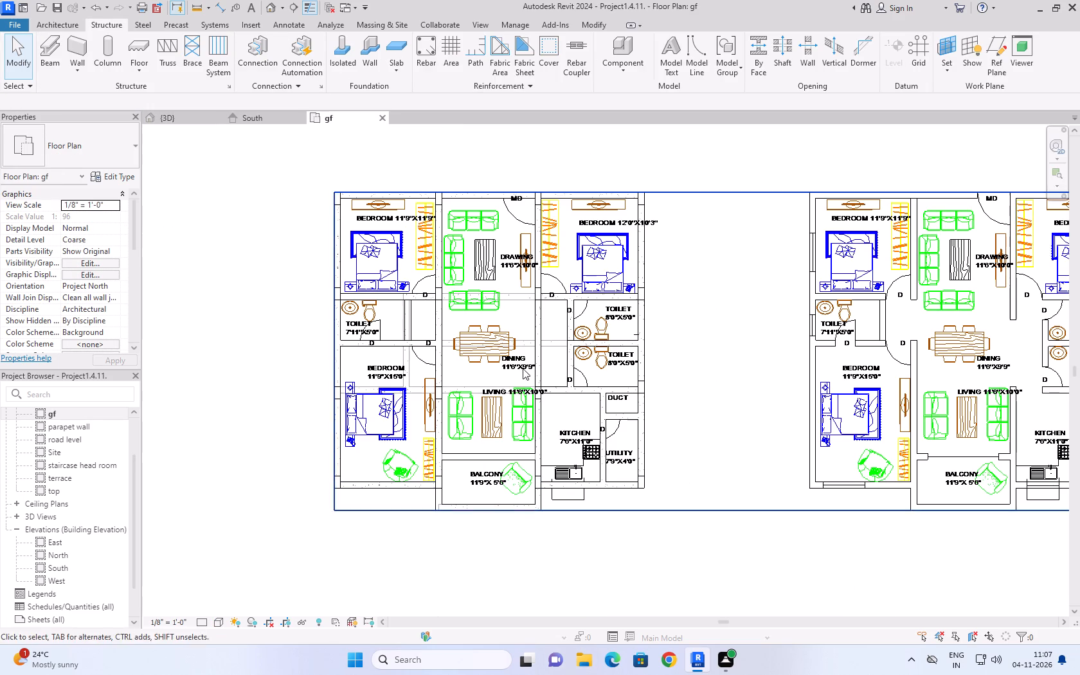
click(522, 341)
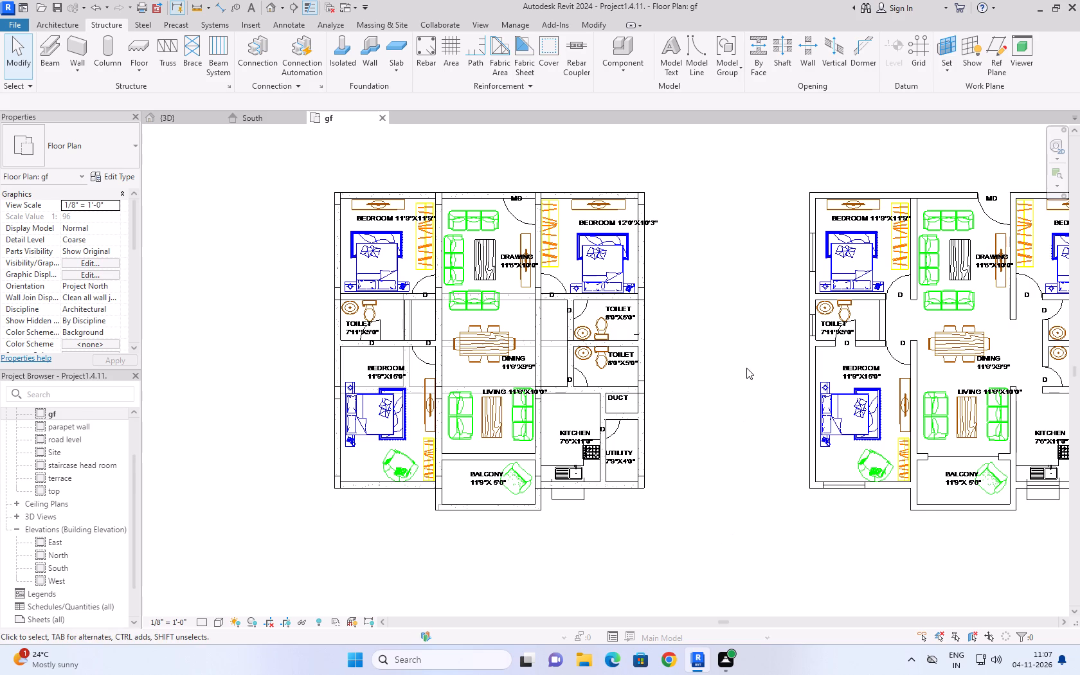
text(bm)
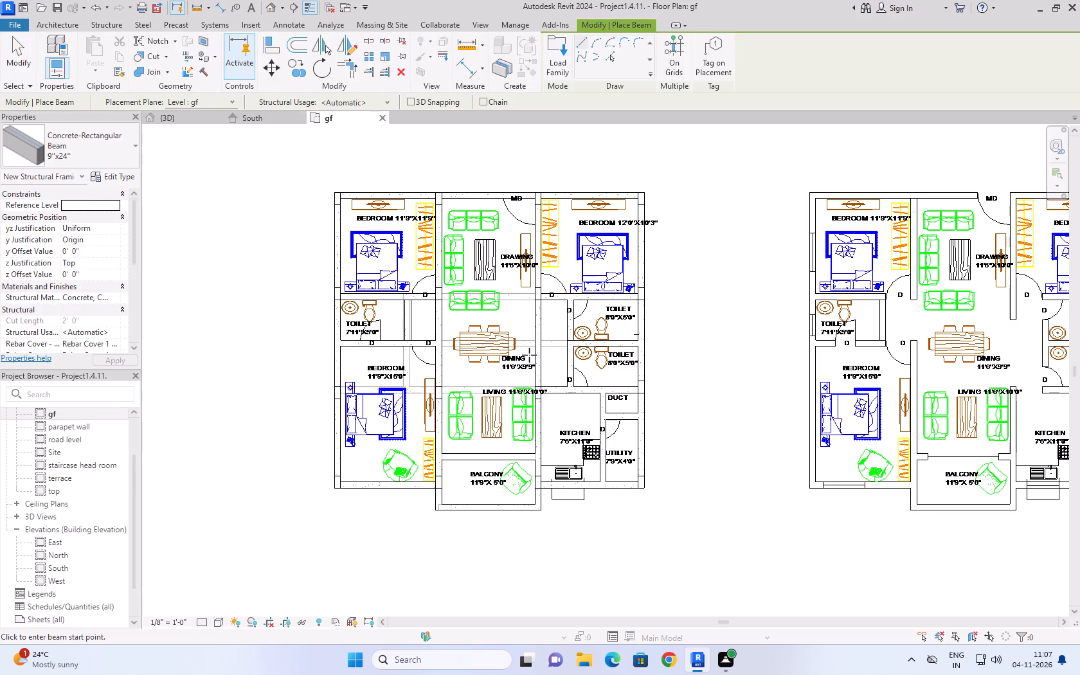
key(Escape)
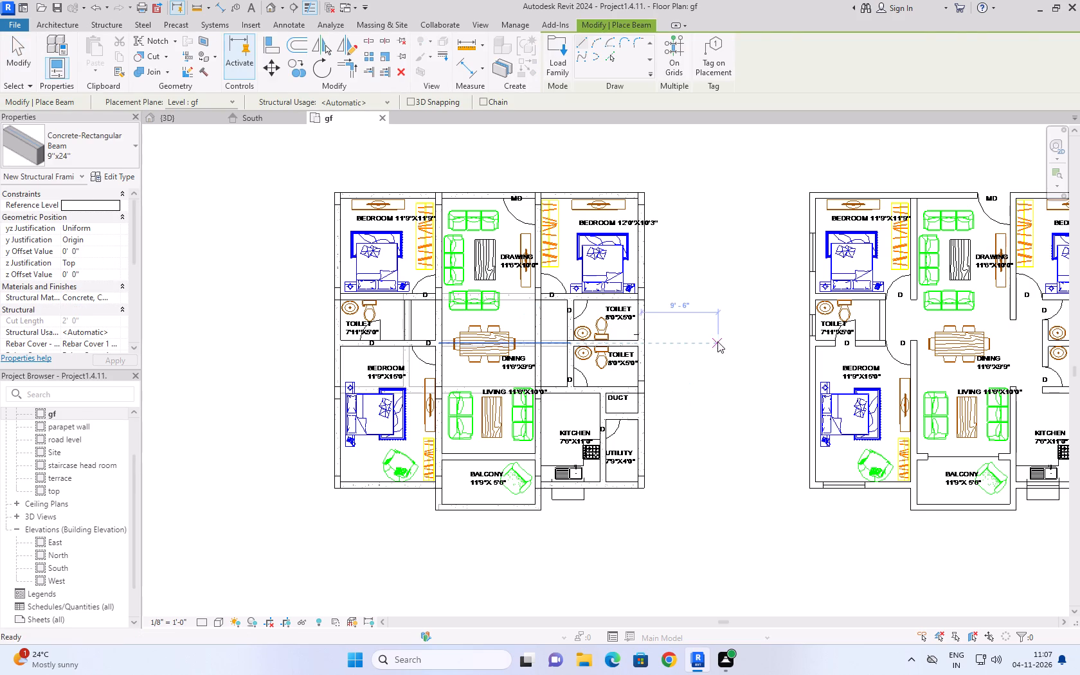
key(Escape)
In the 3D view, copy all the 9''x24'' beams at gf and paste them aligned to the 1st floor level.
click(165, 118)
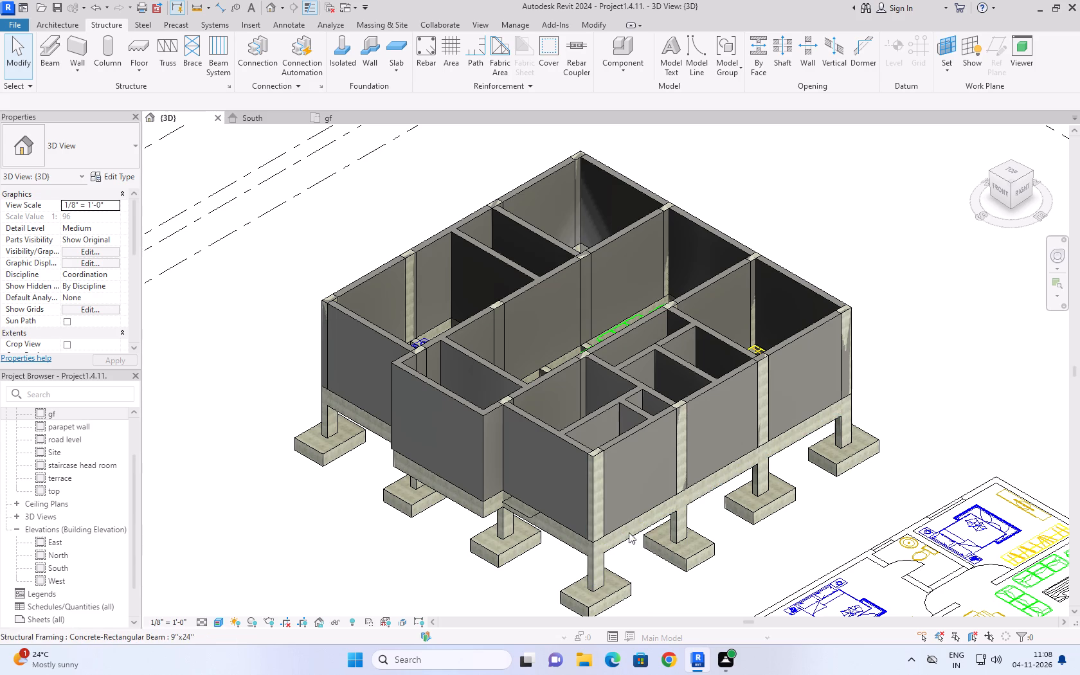
scroll(643, 579, up, 9)
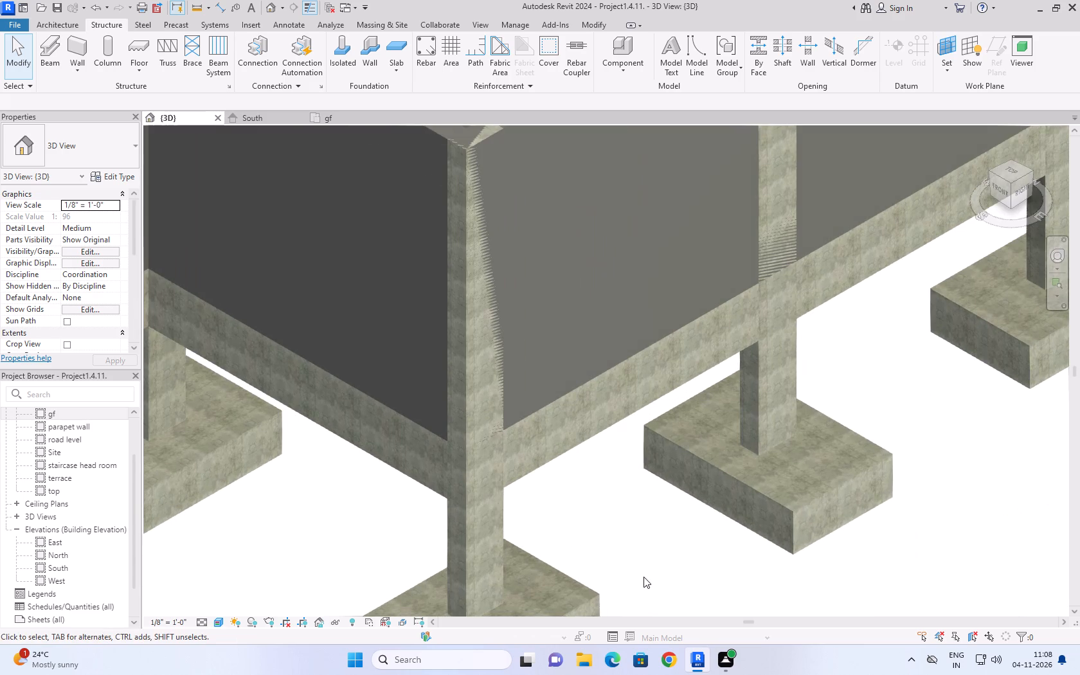
click(549, 413)
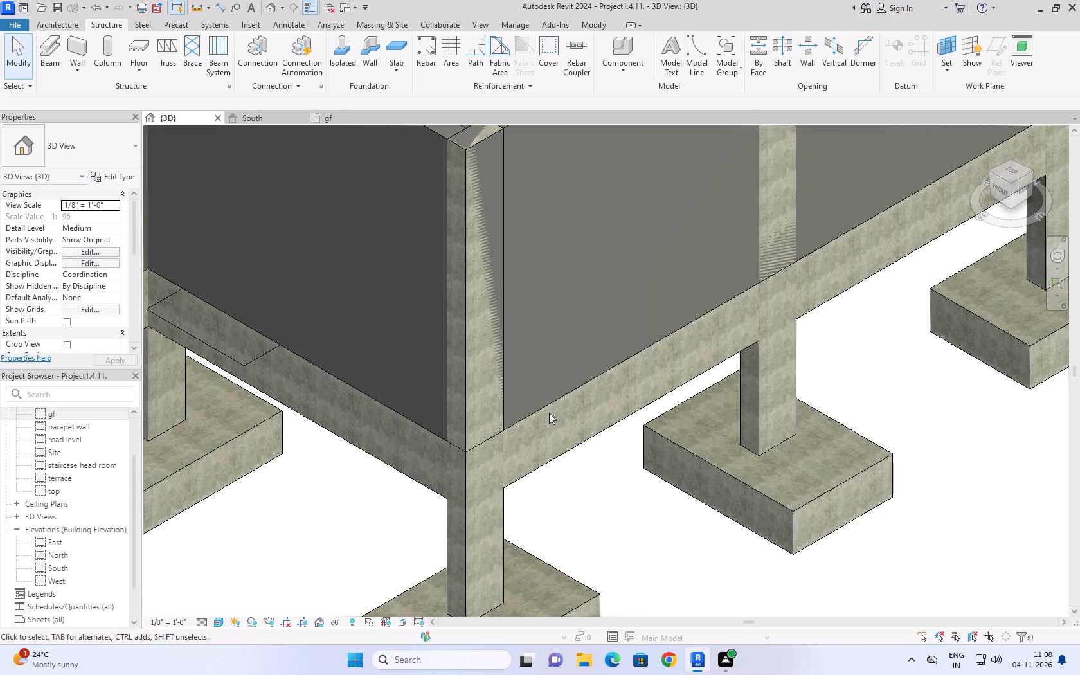
click(574, 392)
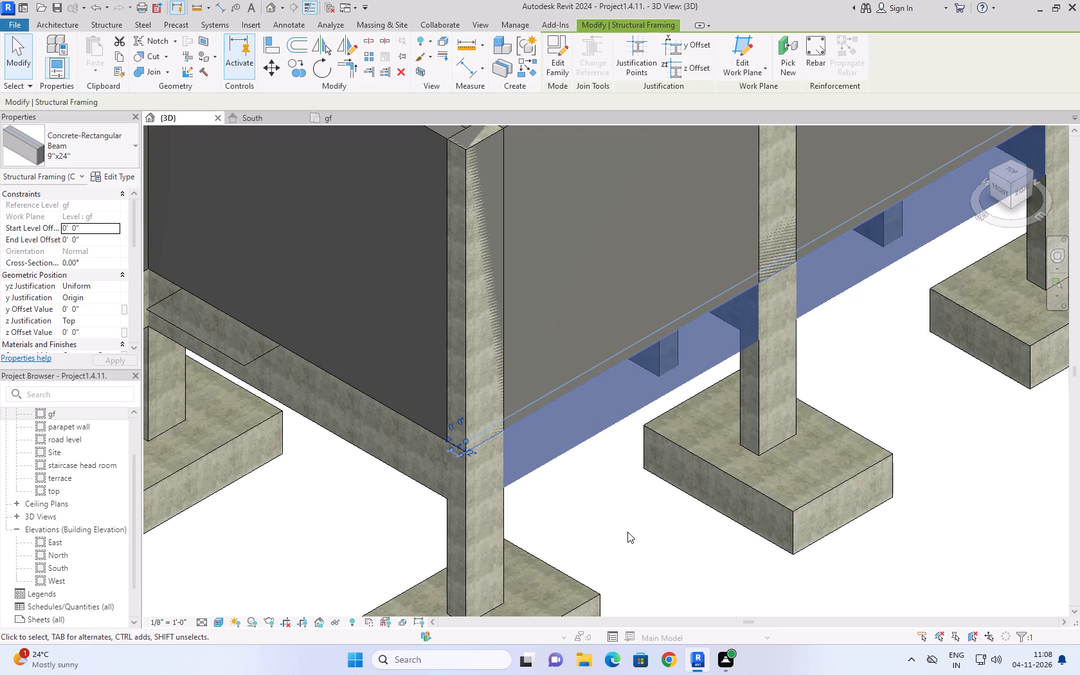
text(sa)
scroll(627, 533, down, 4)
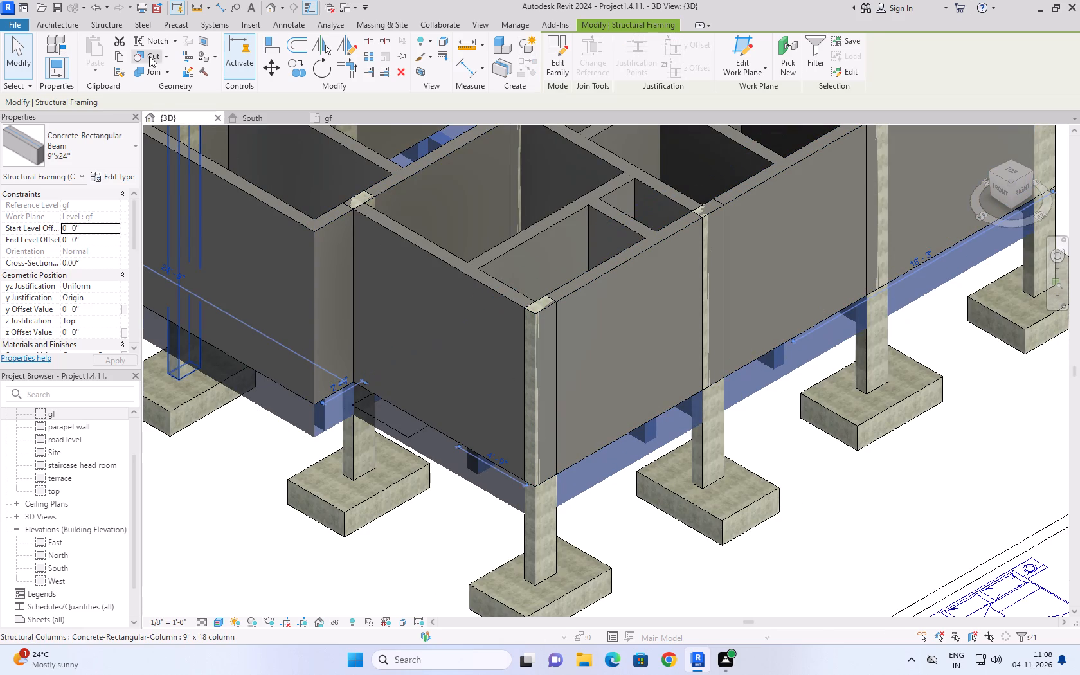
click(122, 57)
click(96, 68)
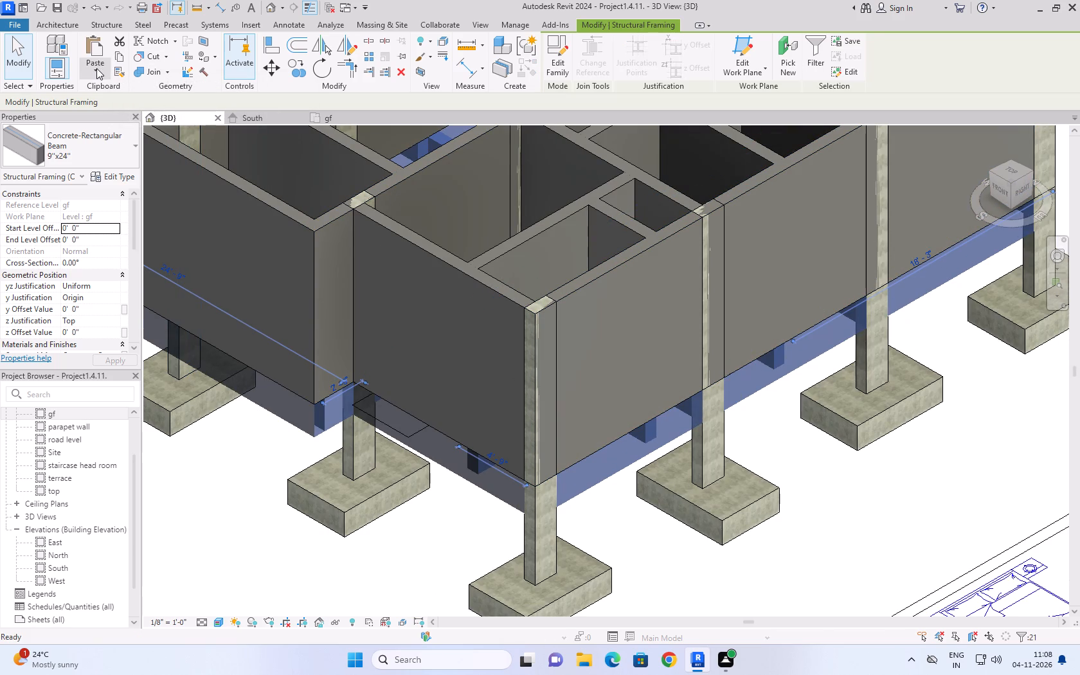
click(111, 113)
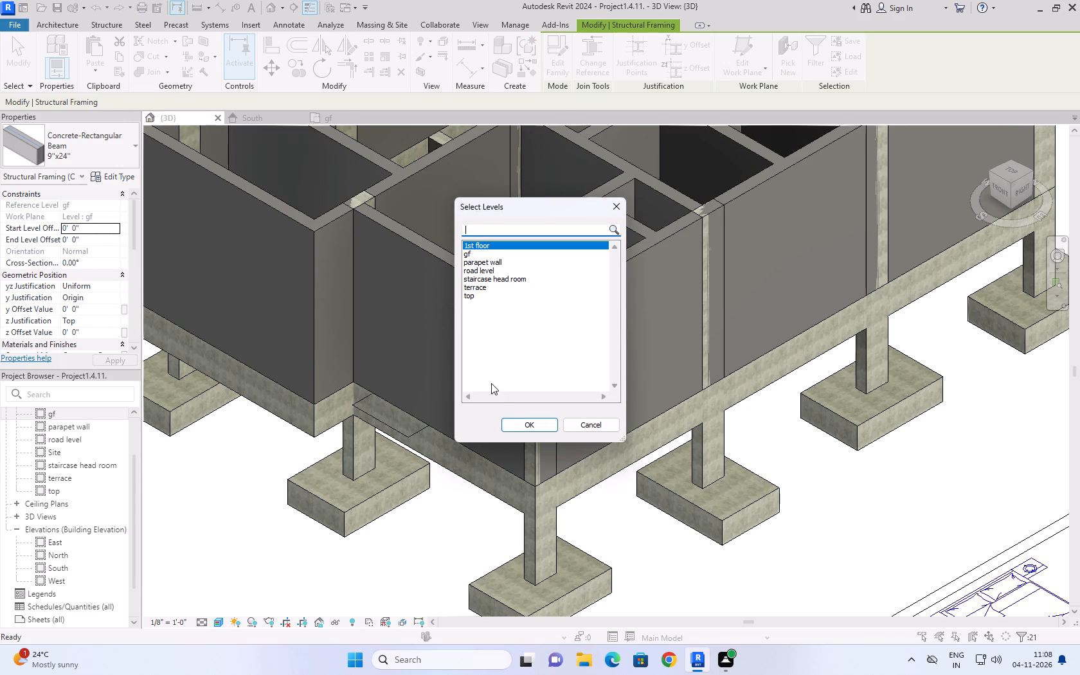
click(510, 420)
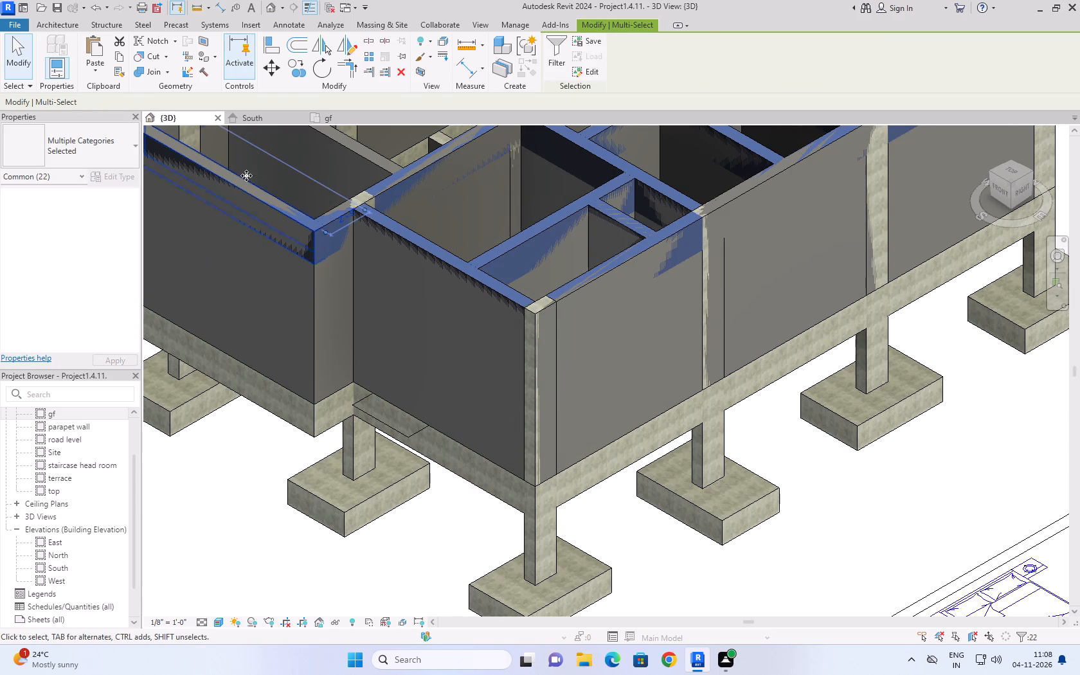
scroll(345, 389, down, 5)
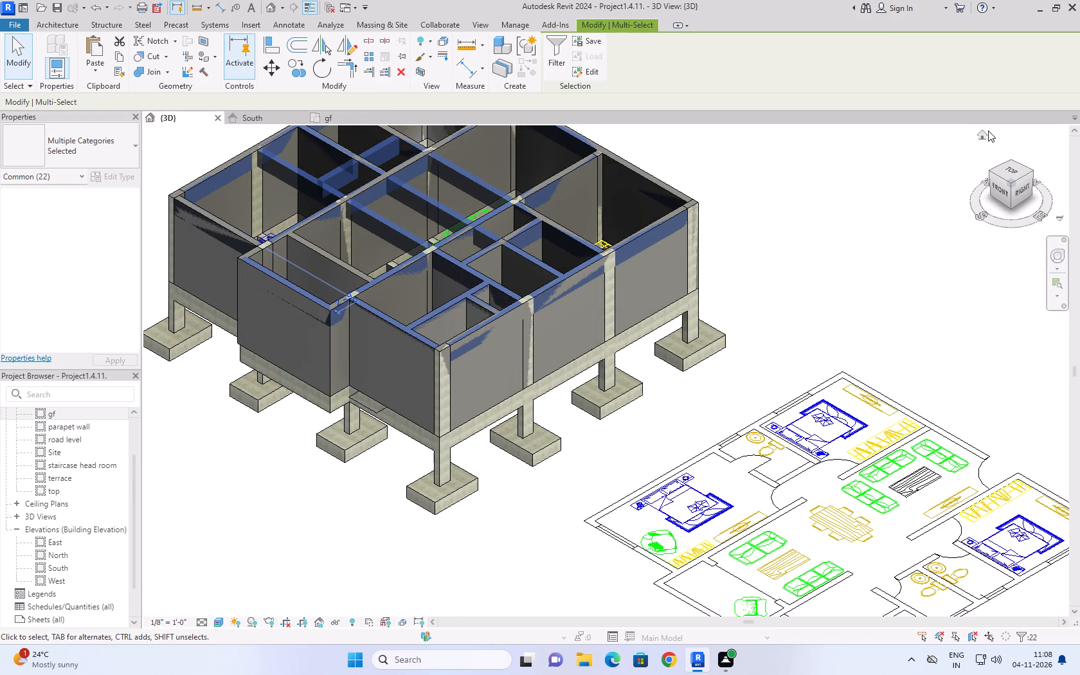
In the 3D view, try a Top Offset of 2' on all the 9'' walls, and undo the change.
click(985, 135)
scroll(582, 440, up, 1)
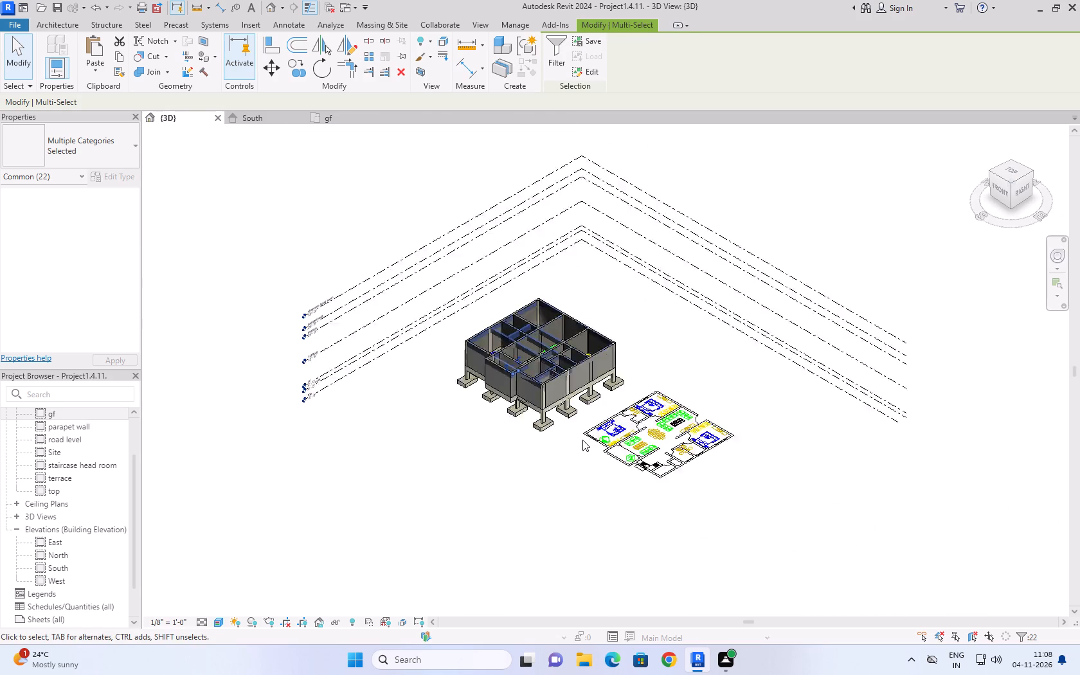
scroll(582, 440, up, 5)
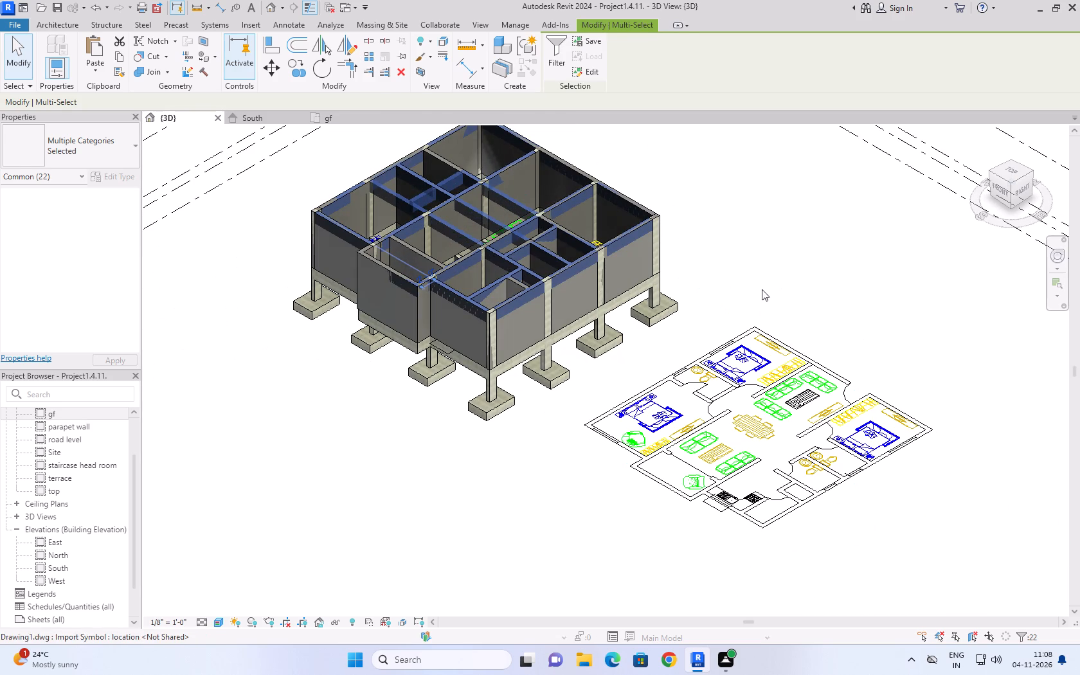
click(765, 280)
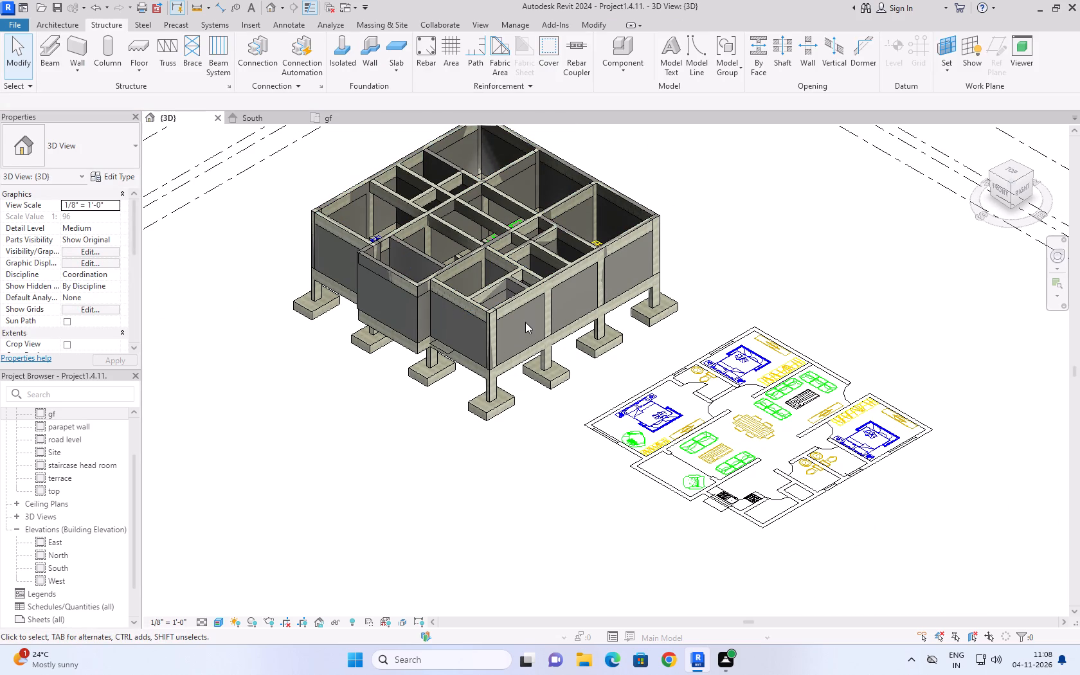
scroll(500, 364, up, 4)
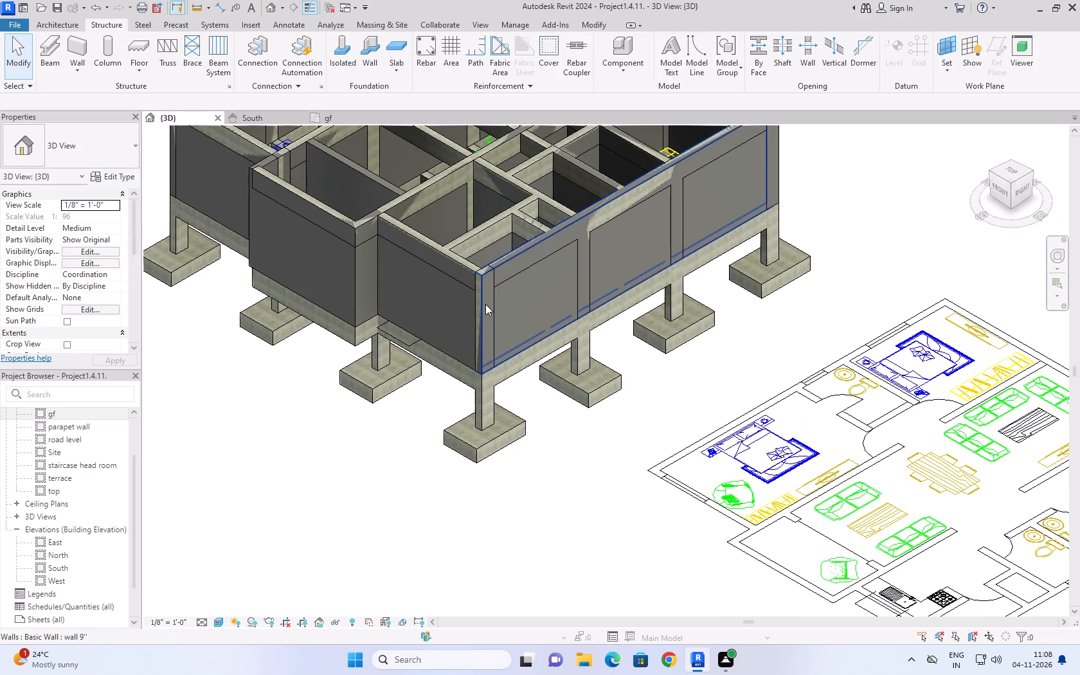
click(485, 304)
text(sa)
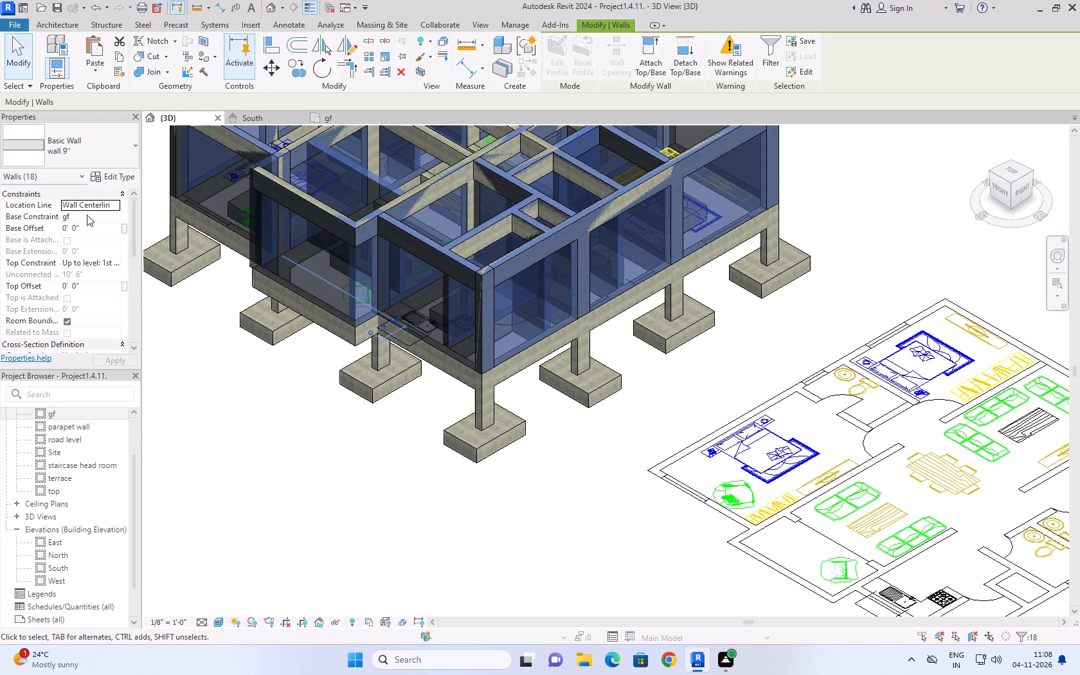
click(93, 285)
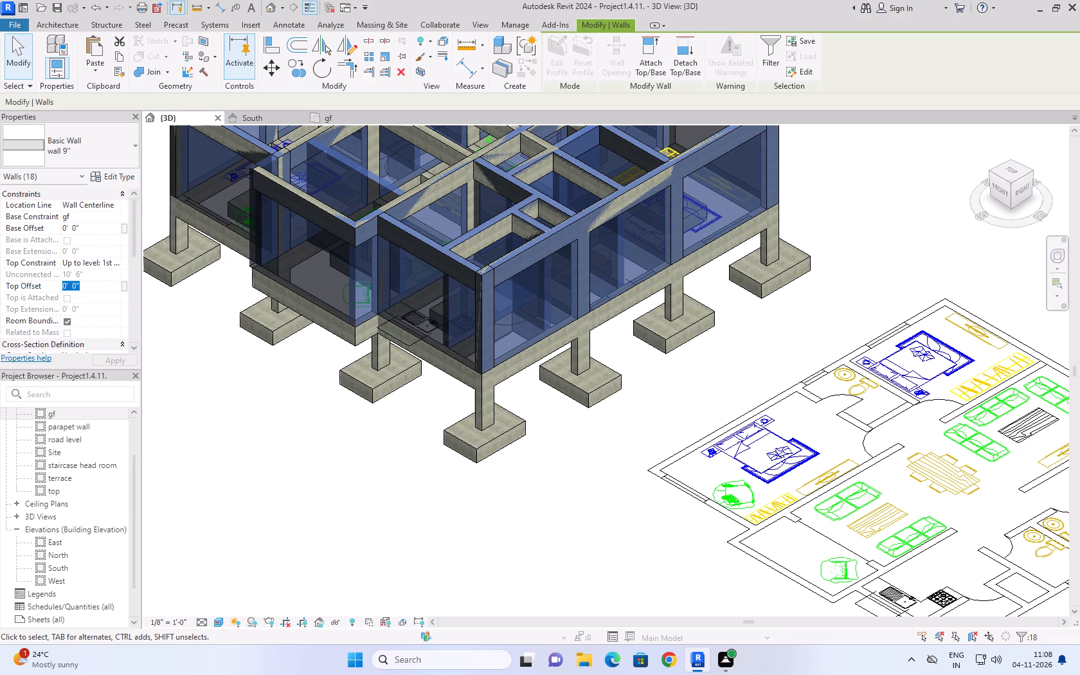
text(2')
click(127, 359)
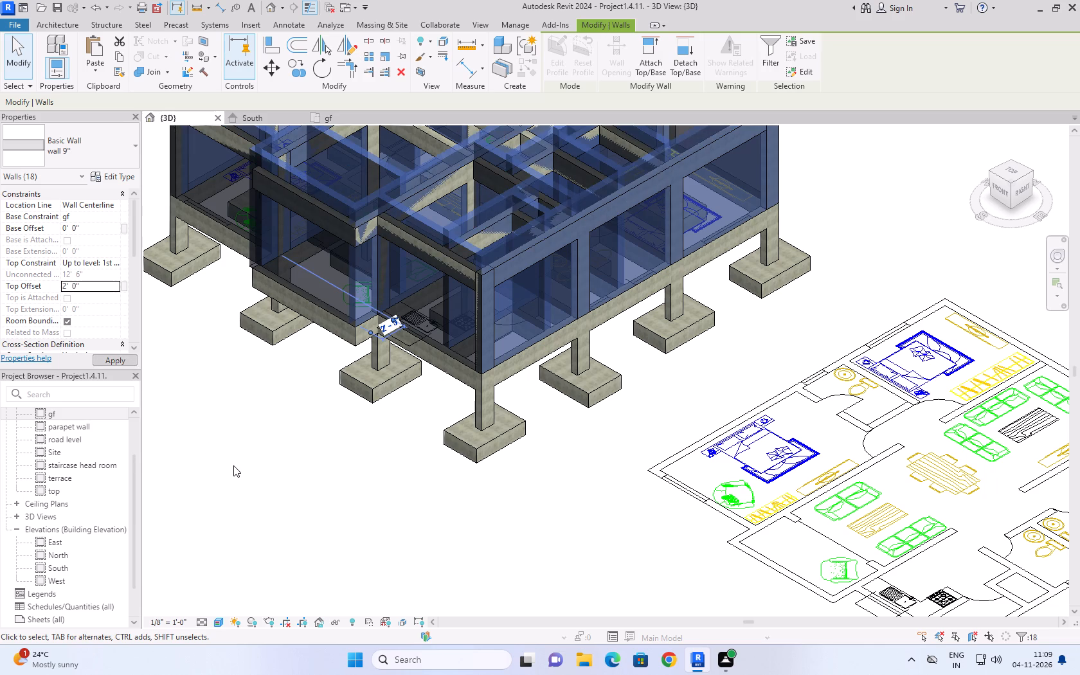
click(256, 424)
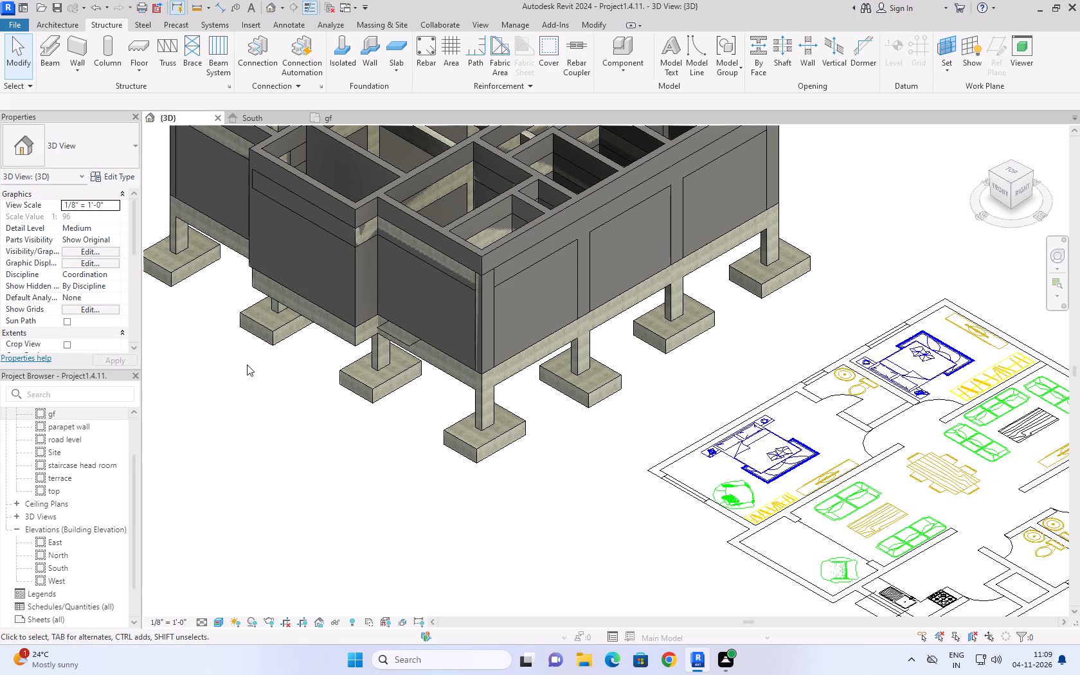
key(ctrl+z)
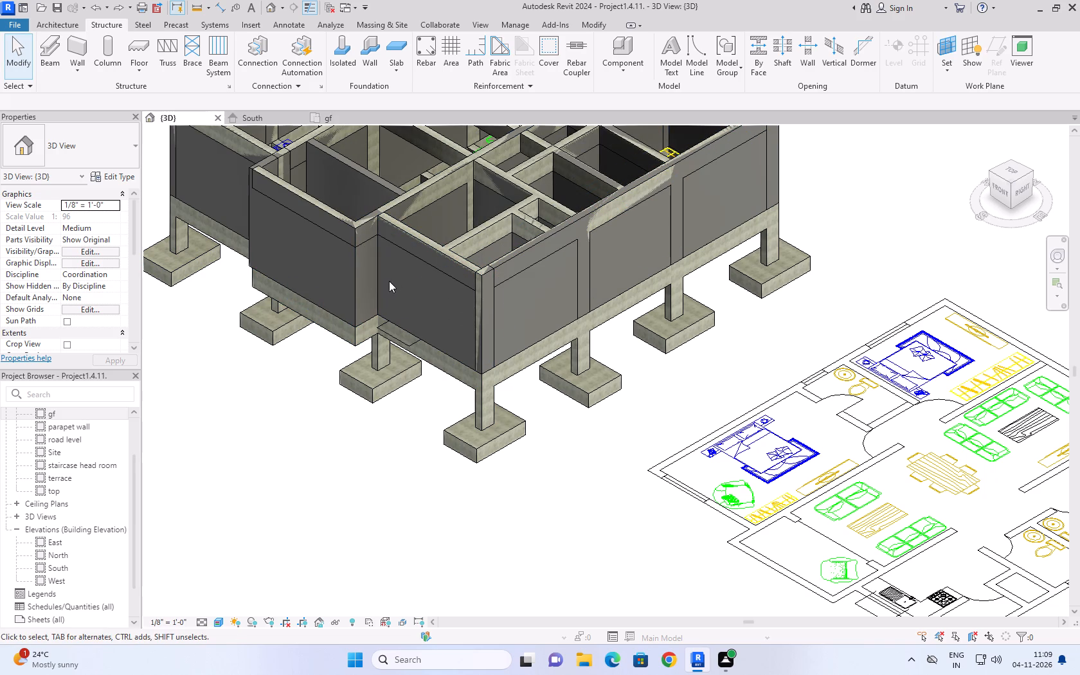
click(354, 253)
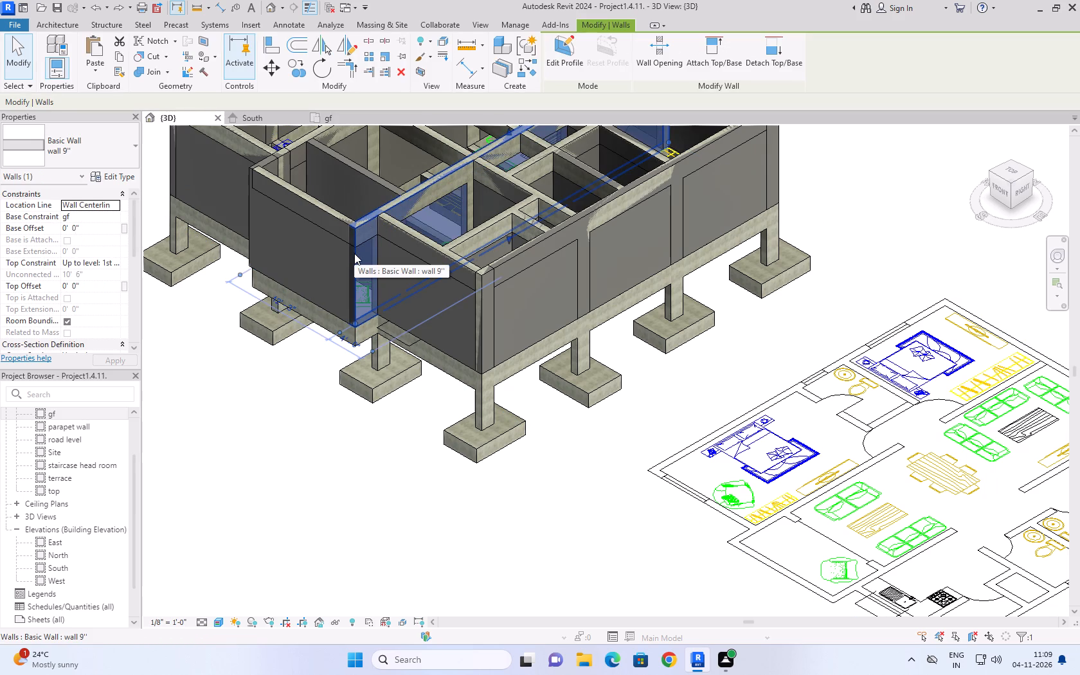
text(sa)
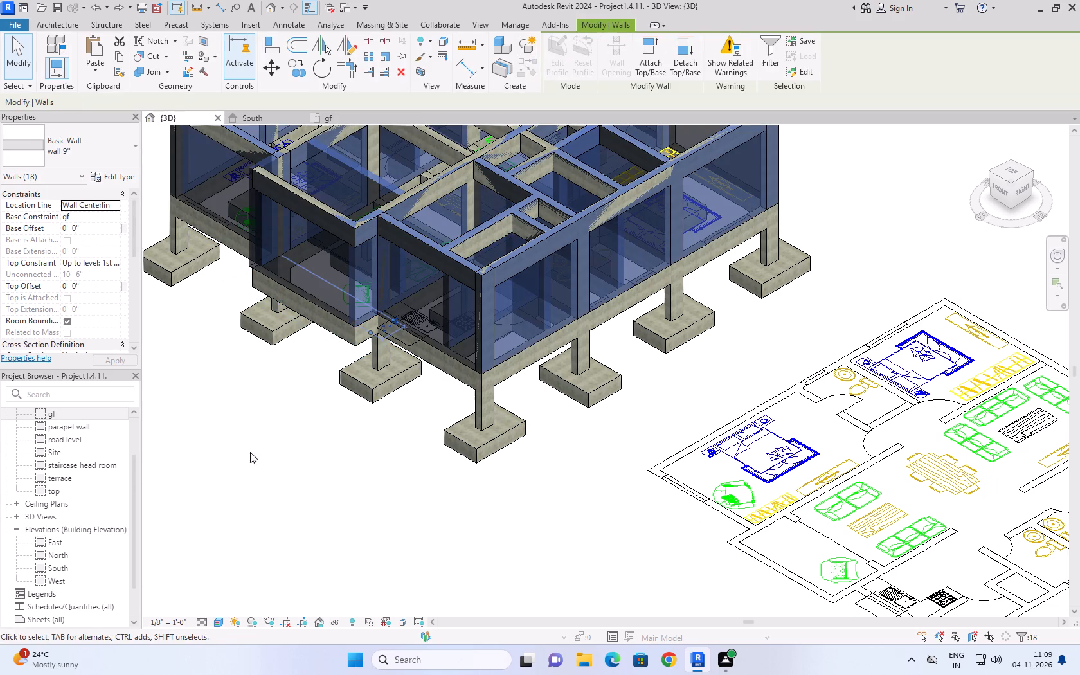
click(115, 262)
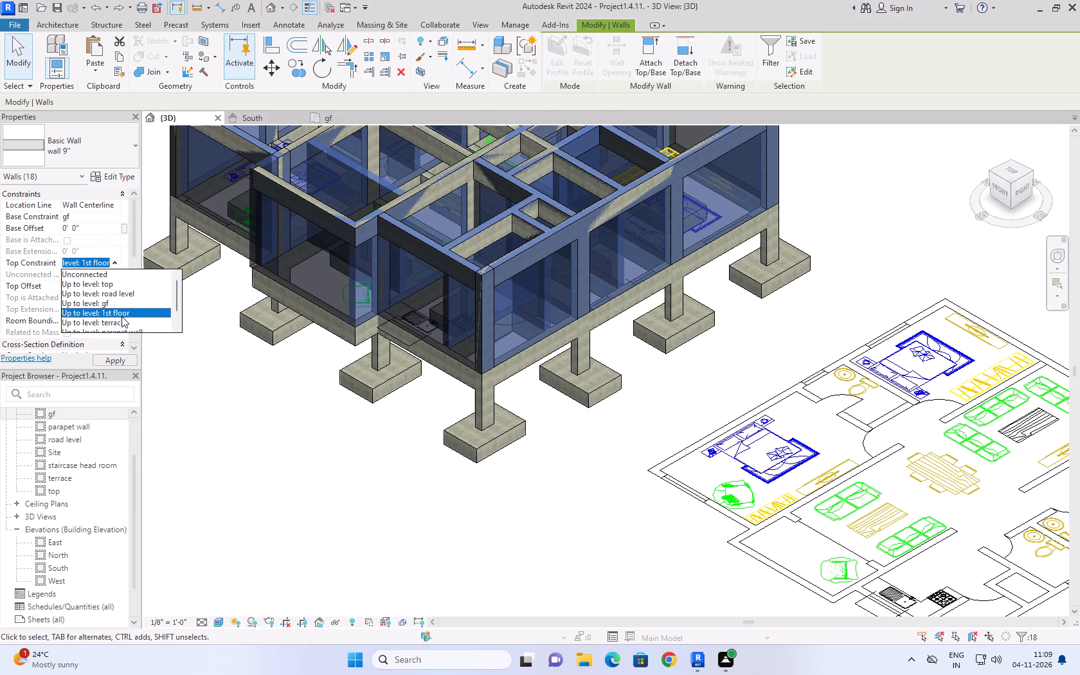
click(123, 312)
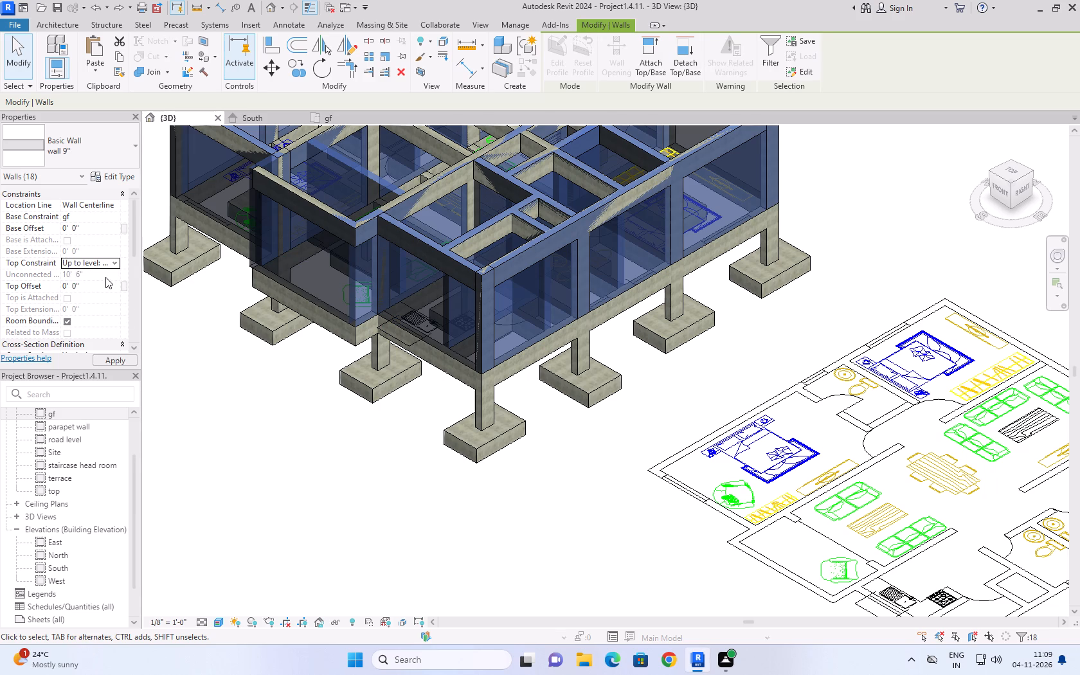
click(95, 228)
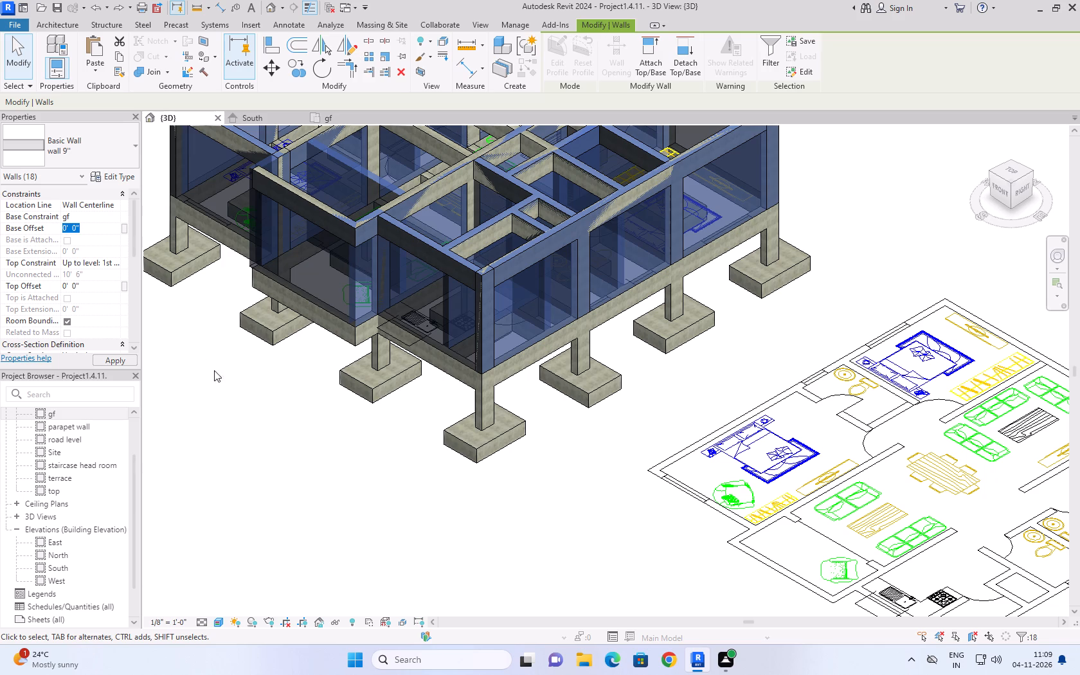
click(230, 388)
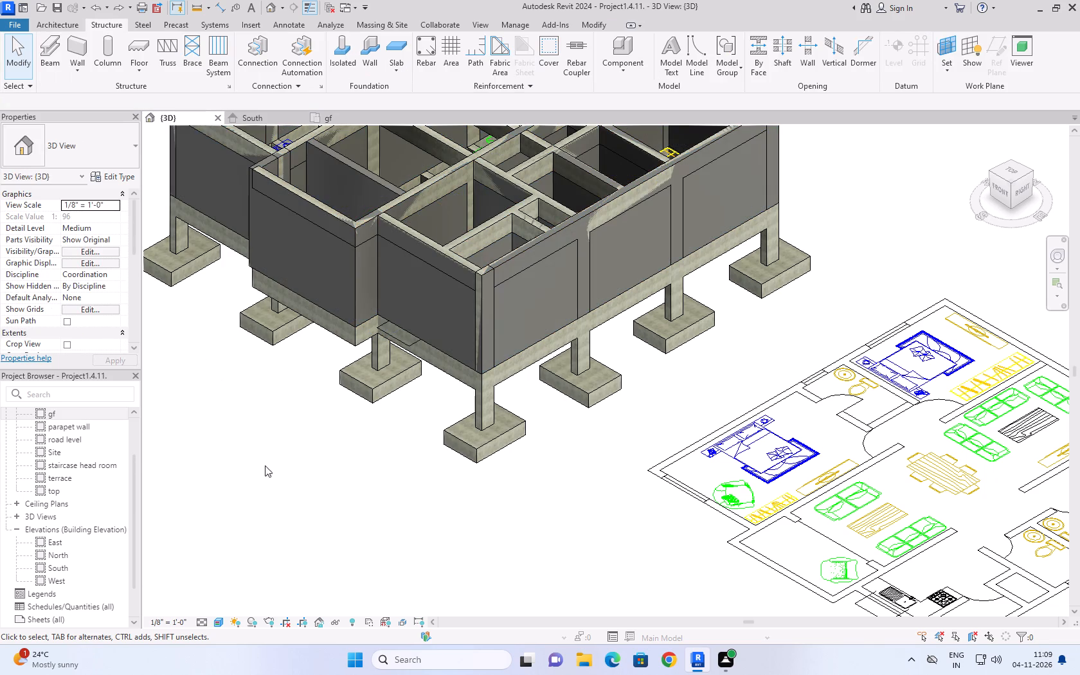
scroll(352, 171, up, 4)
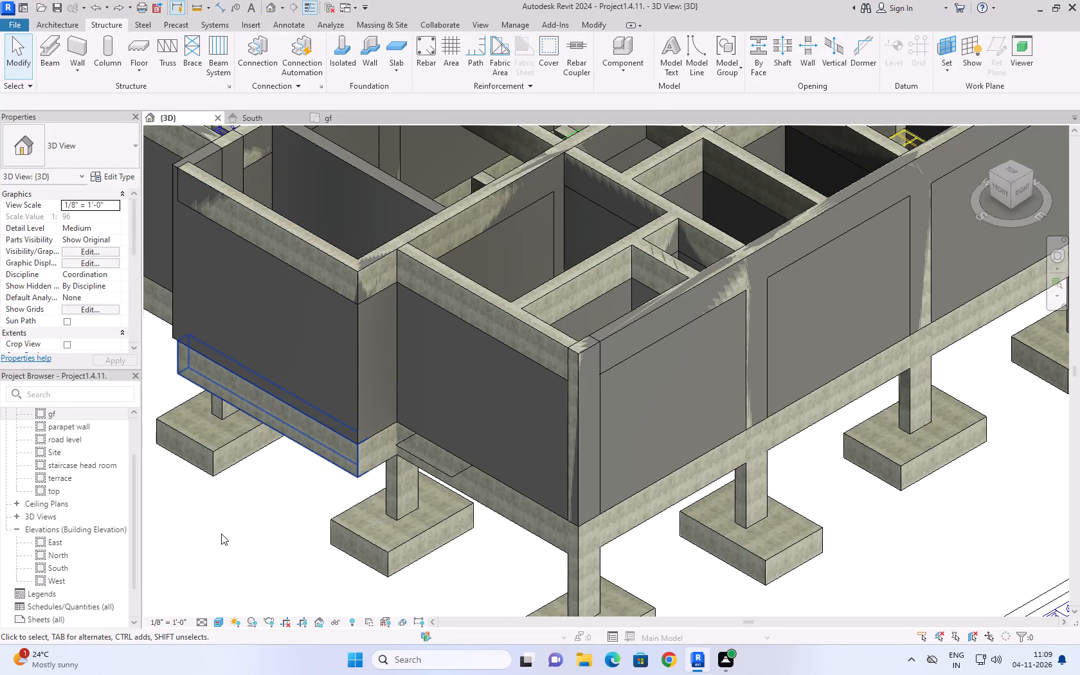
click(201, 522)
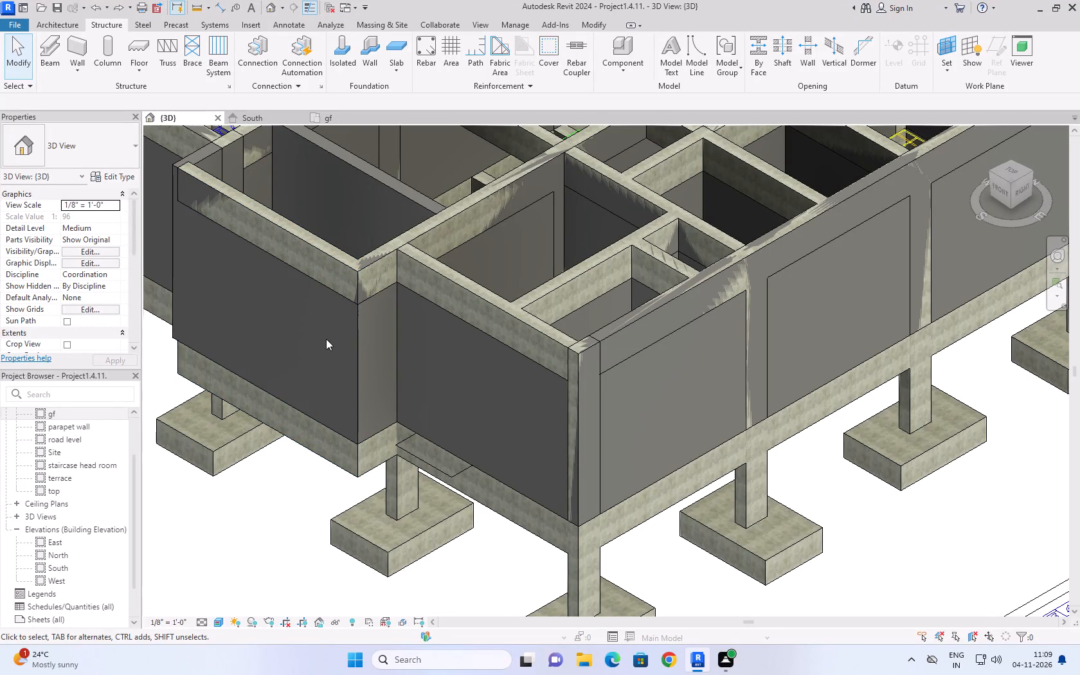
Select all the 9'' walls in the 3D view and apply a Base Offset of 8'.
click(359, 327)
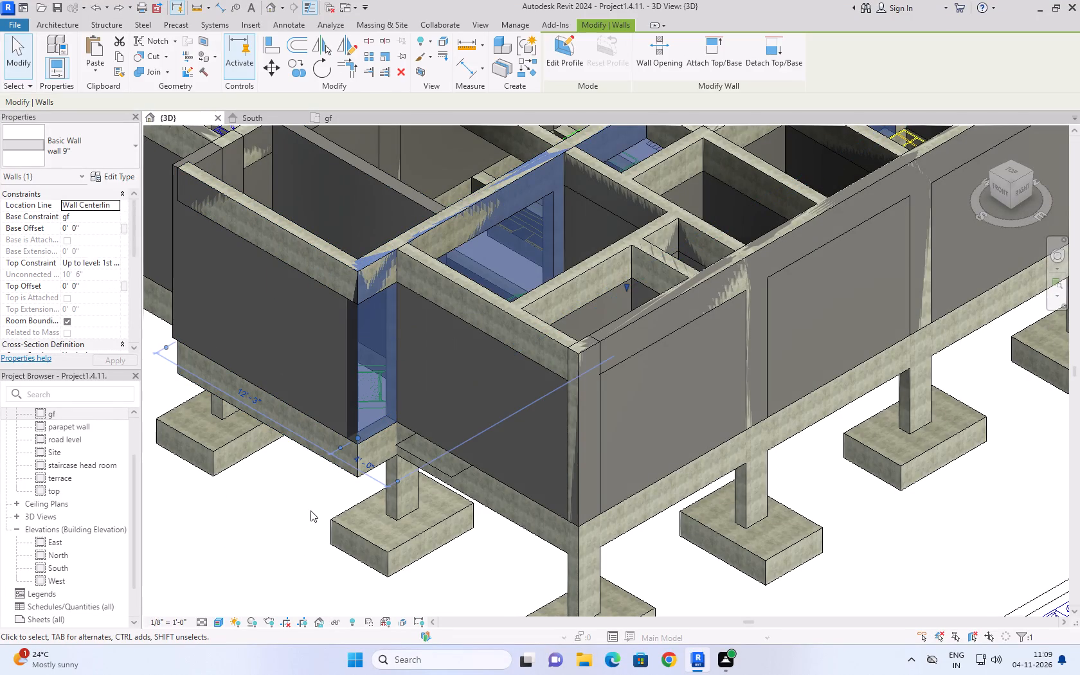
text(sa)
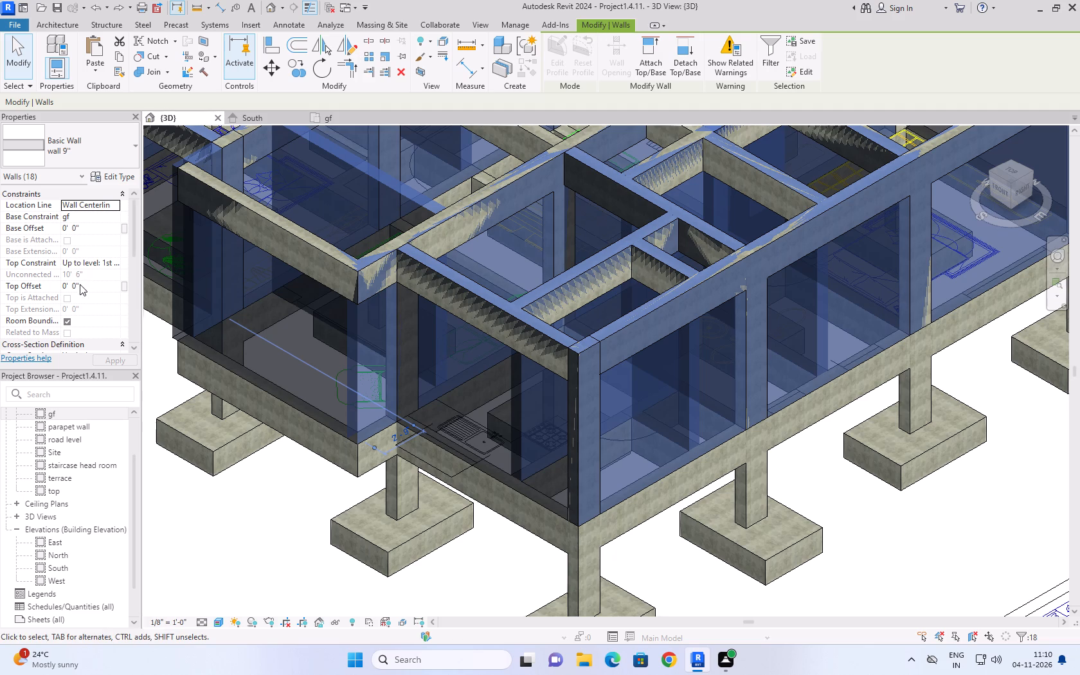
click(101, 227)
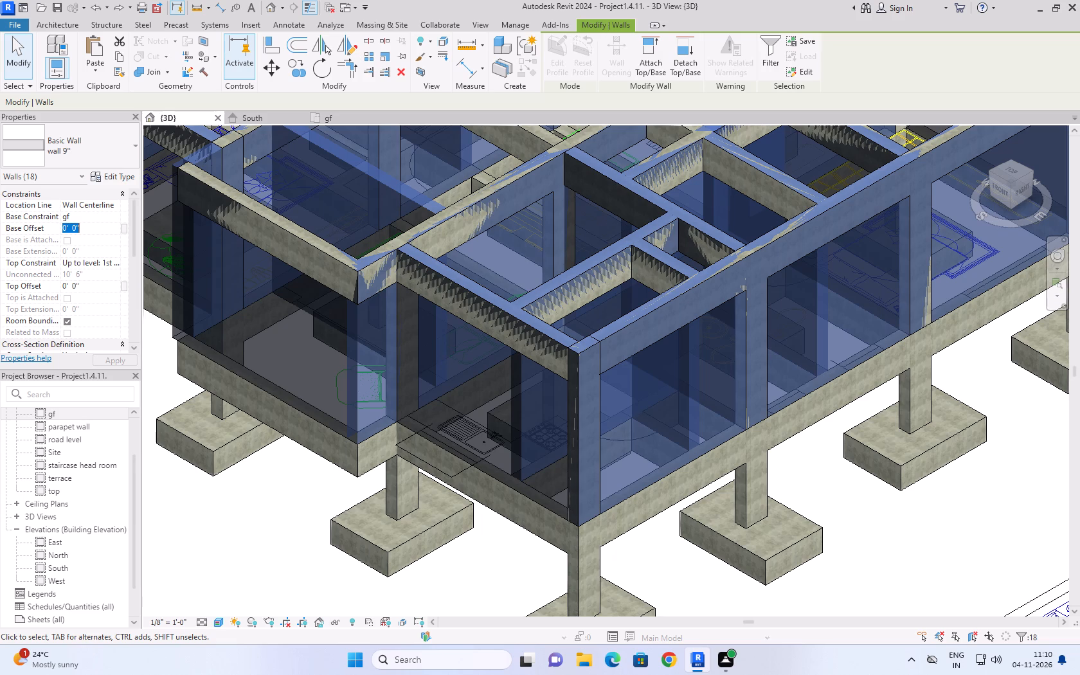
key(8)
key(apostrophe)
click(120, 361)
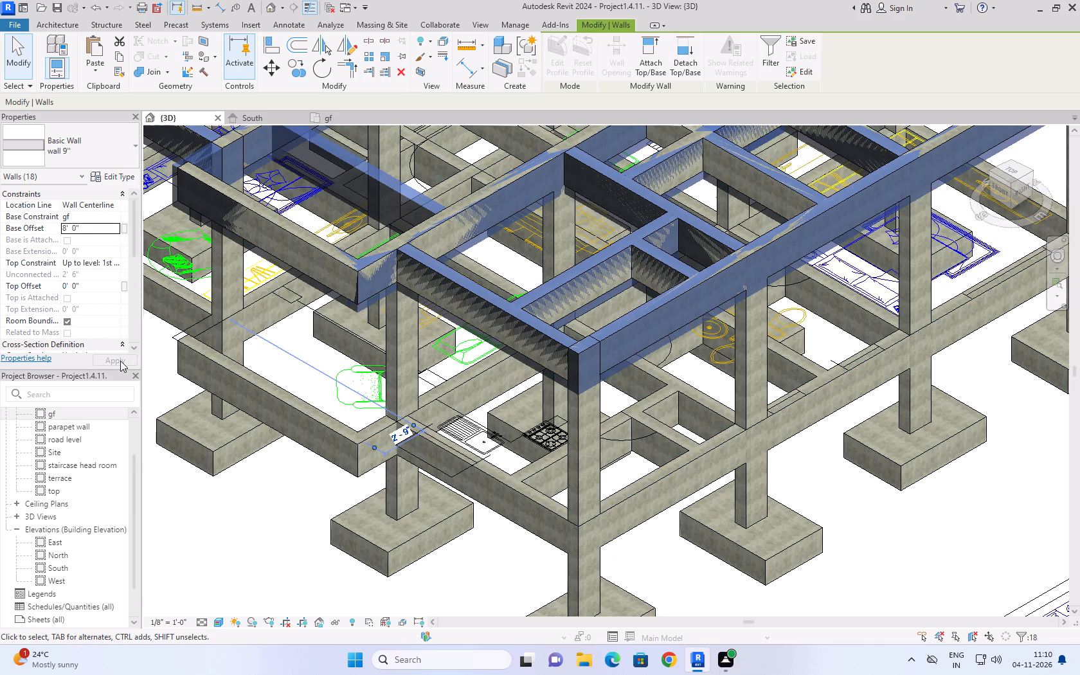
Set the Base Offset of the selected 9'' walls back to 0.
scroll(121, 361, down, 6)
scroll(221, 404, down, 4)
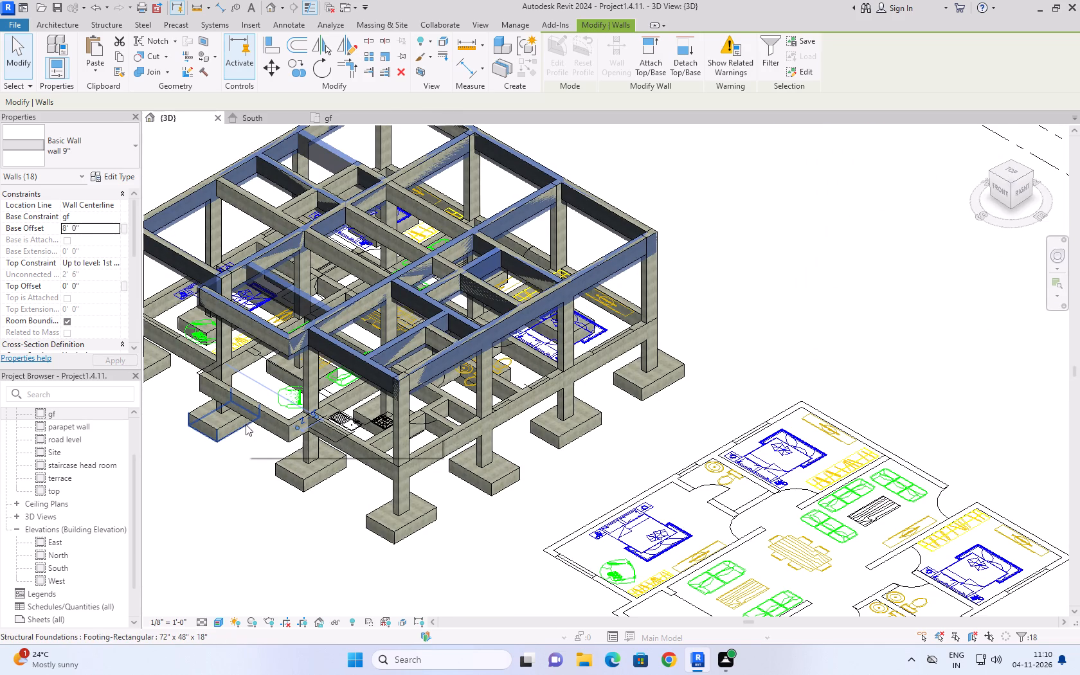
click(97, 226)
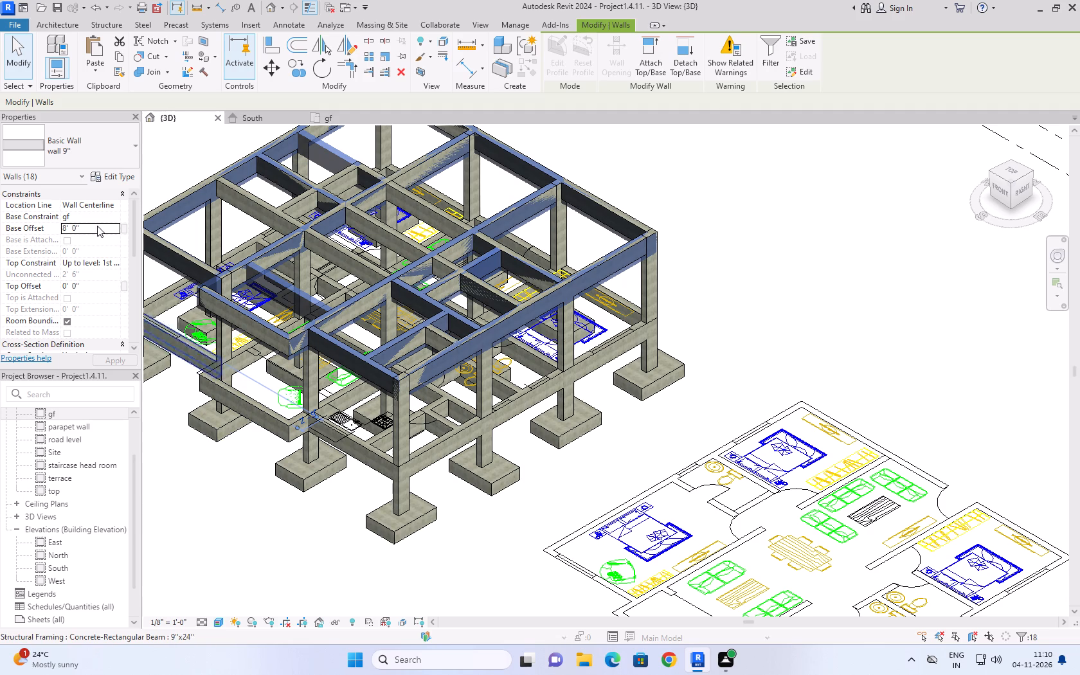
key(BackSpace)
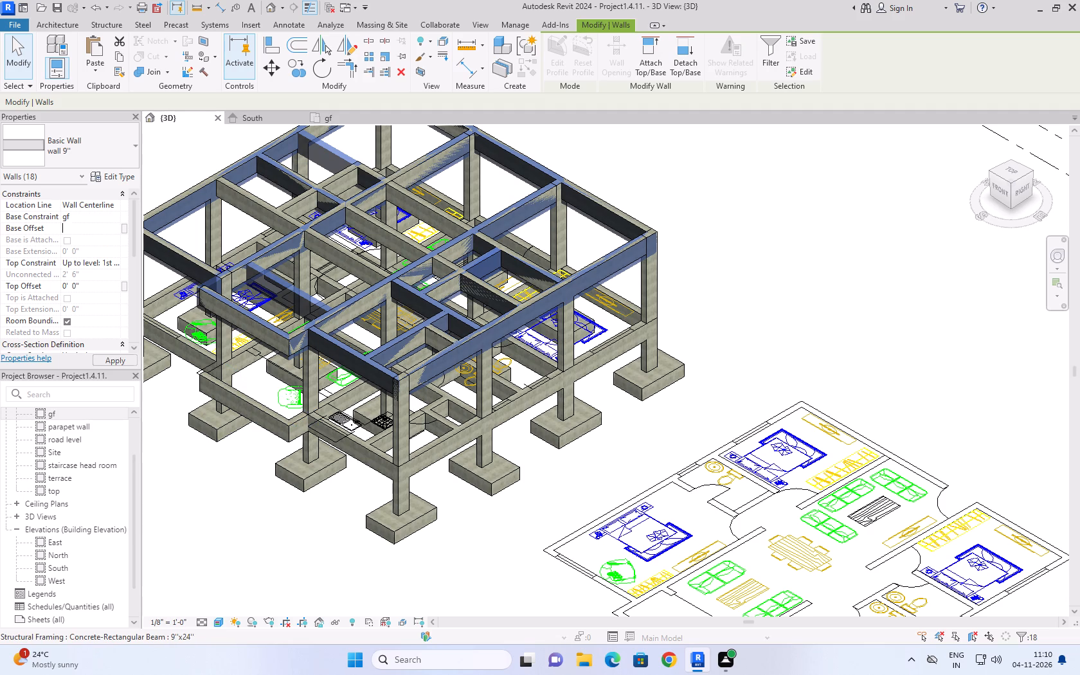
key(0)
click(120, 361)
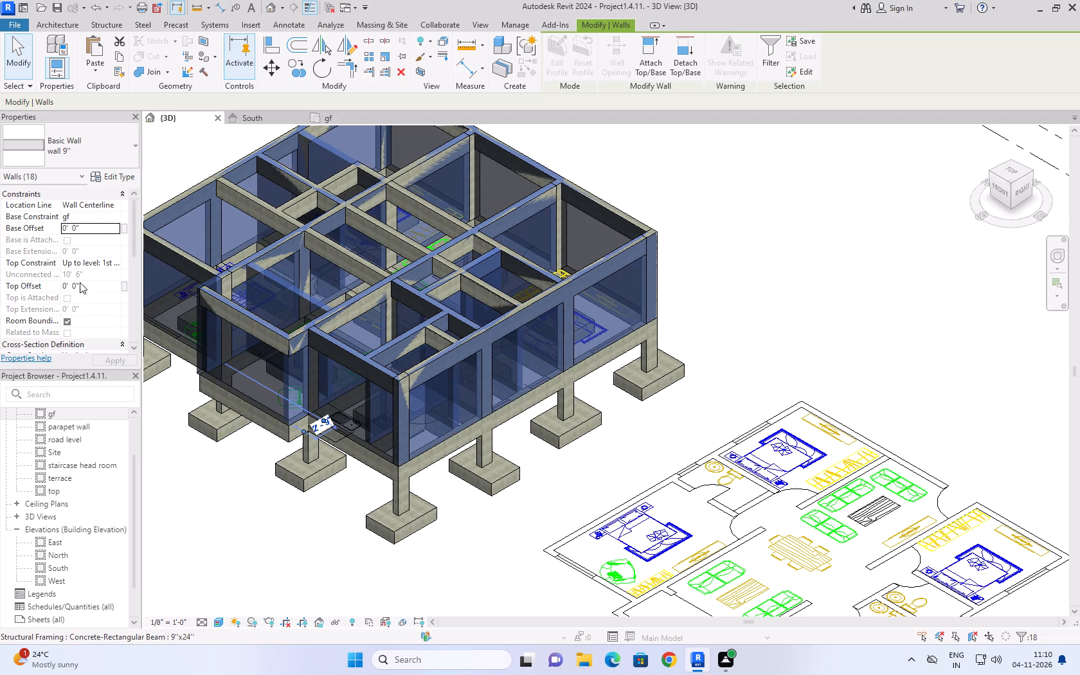
Set the Top Offset of the selected 9'' walls to 2'.
click(97, 283)
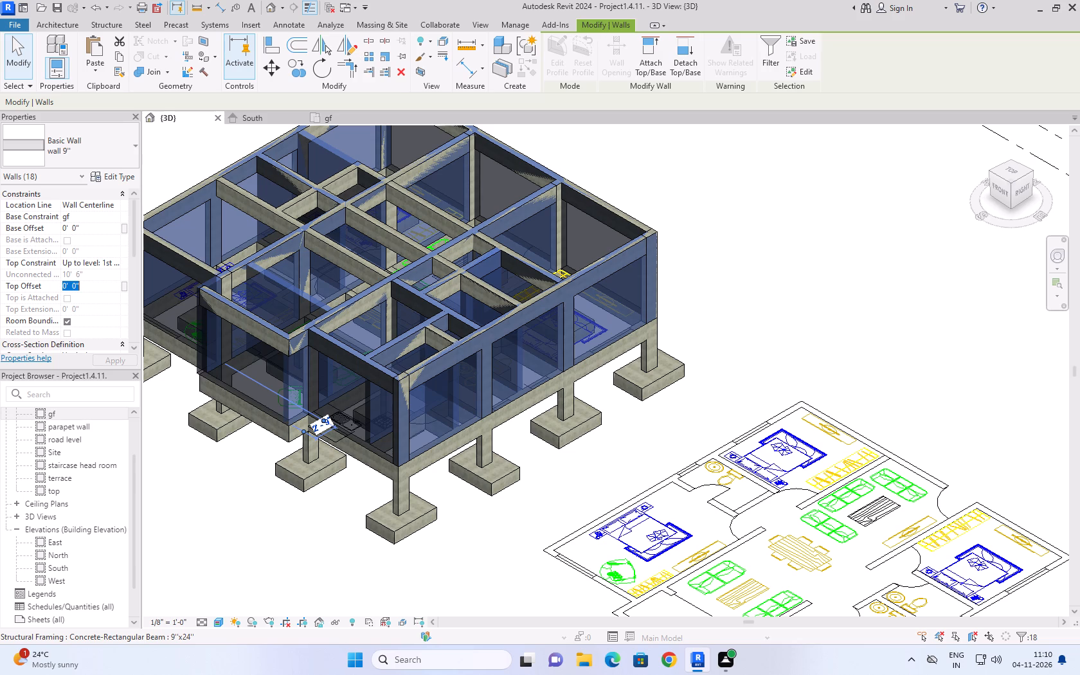
text(2')
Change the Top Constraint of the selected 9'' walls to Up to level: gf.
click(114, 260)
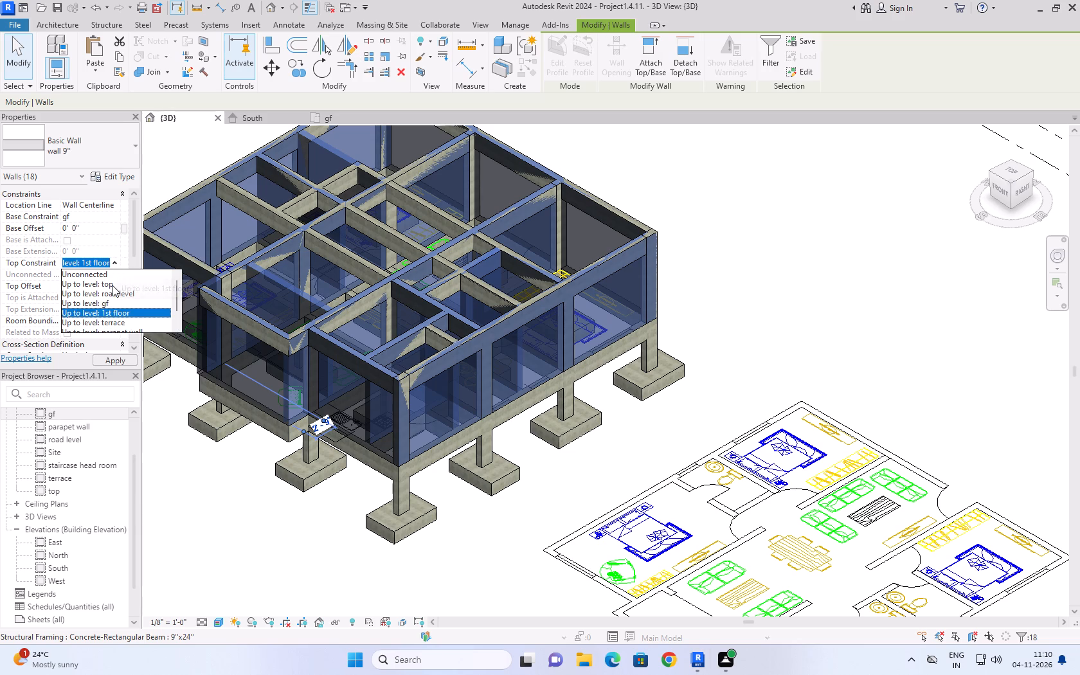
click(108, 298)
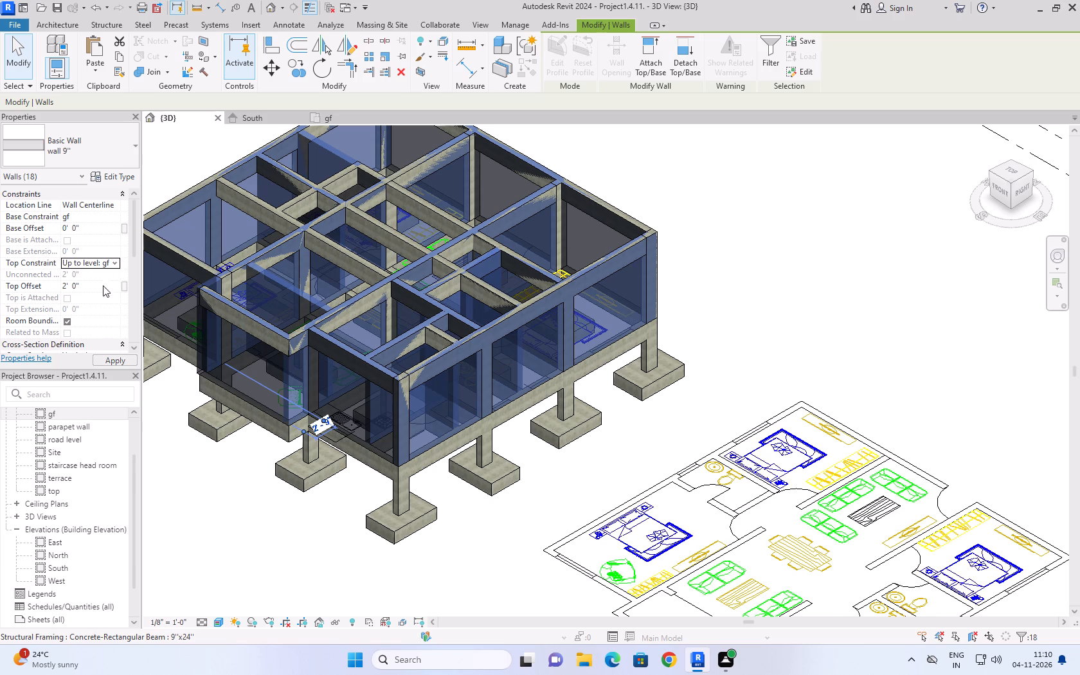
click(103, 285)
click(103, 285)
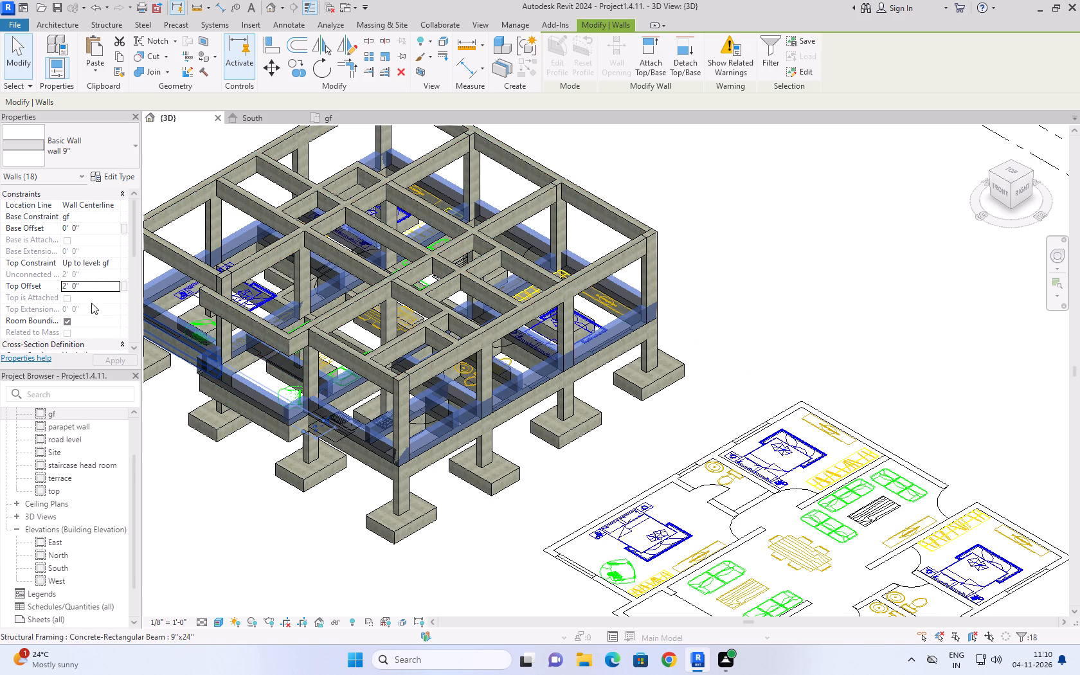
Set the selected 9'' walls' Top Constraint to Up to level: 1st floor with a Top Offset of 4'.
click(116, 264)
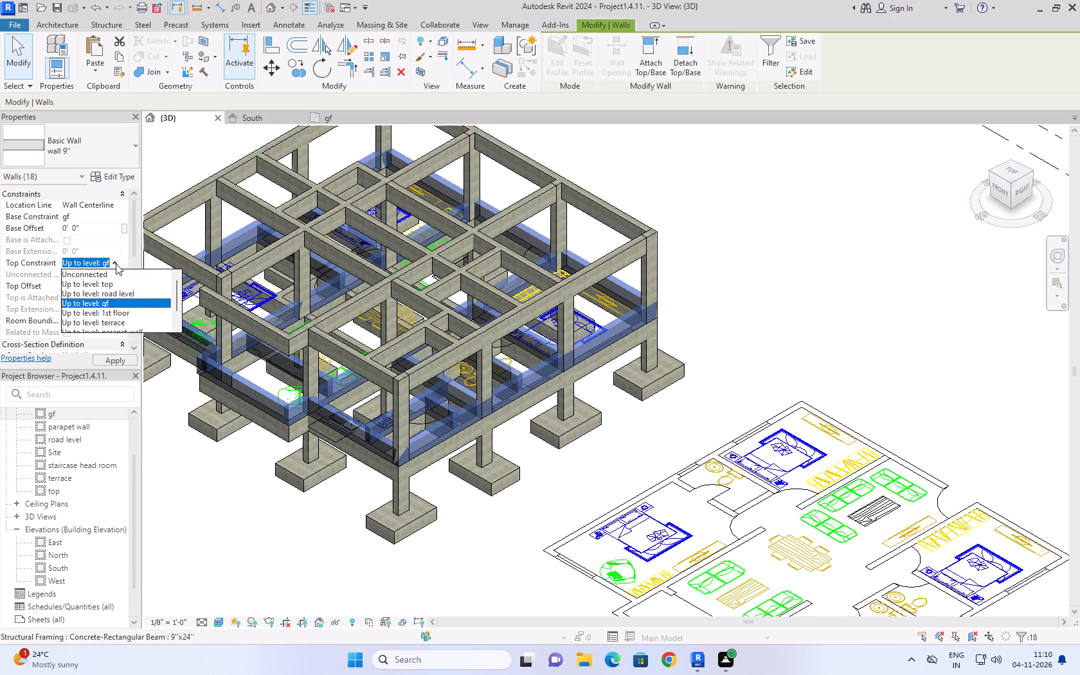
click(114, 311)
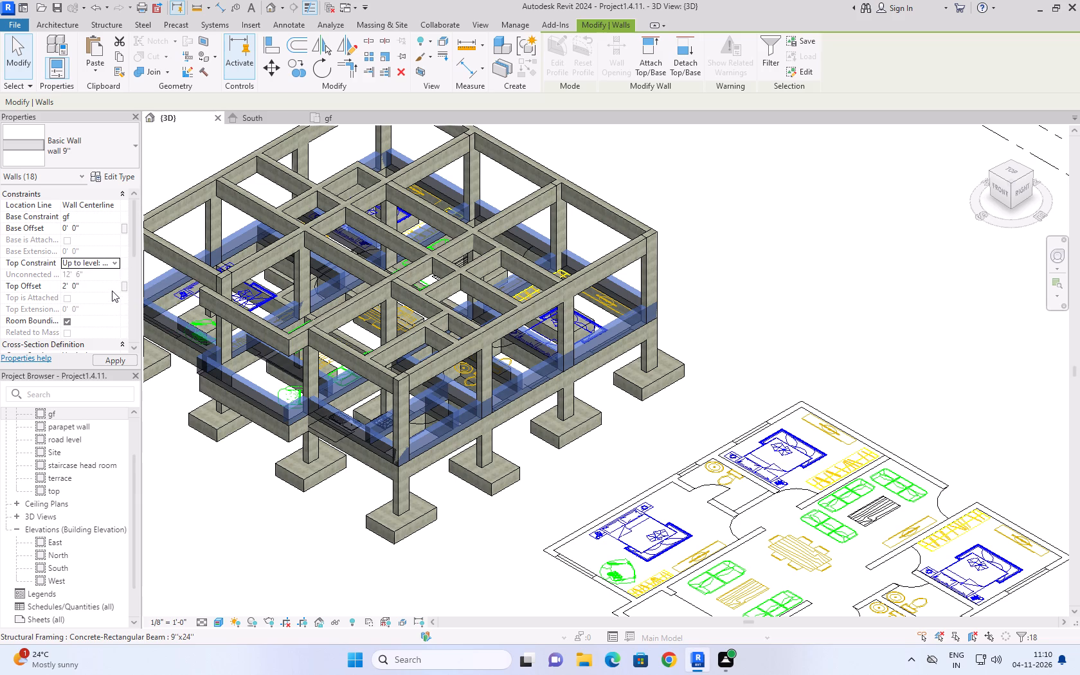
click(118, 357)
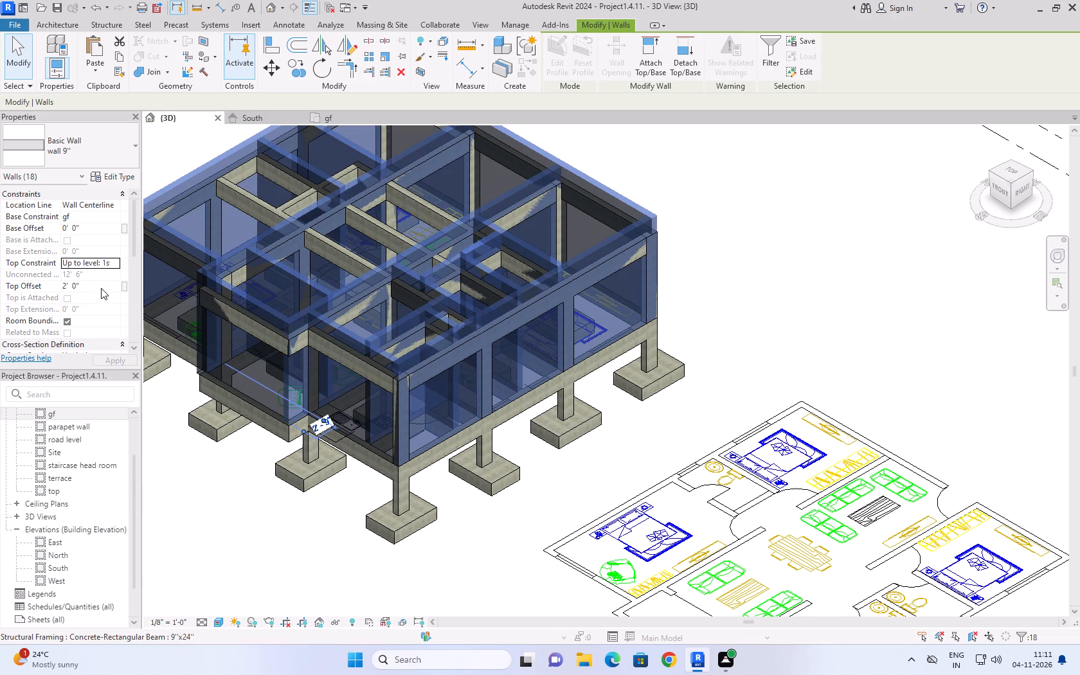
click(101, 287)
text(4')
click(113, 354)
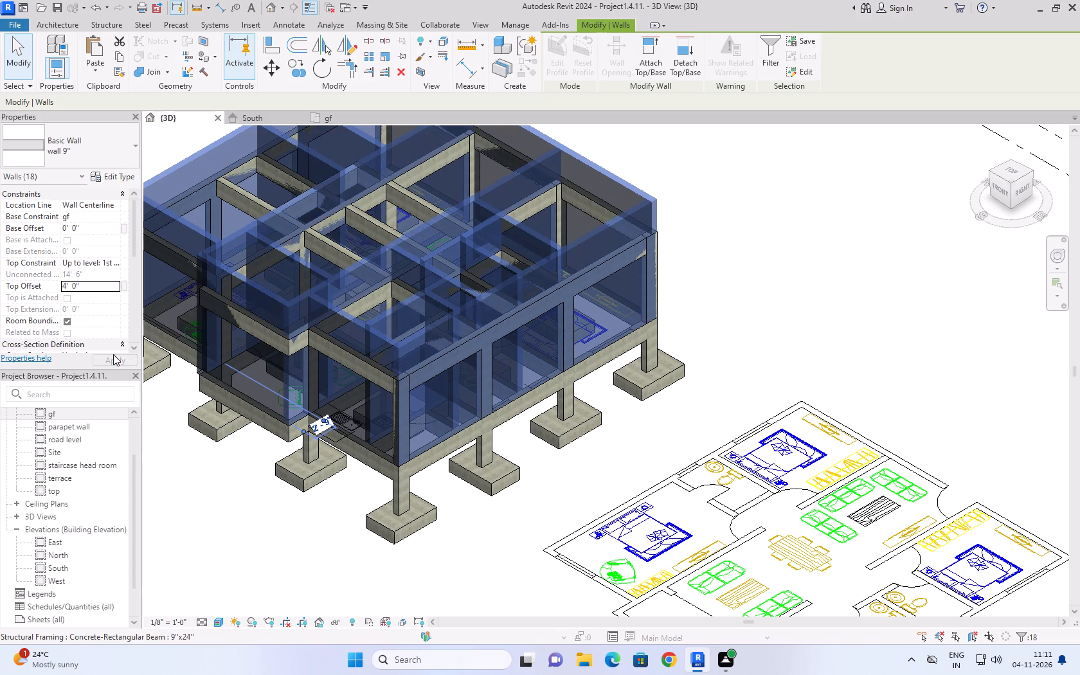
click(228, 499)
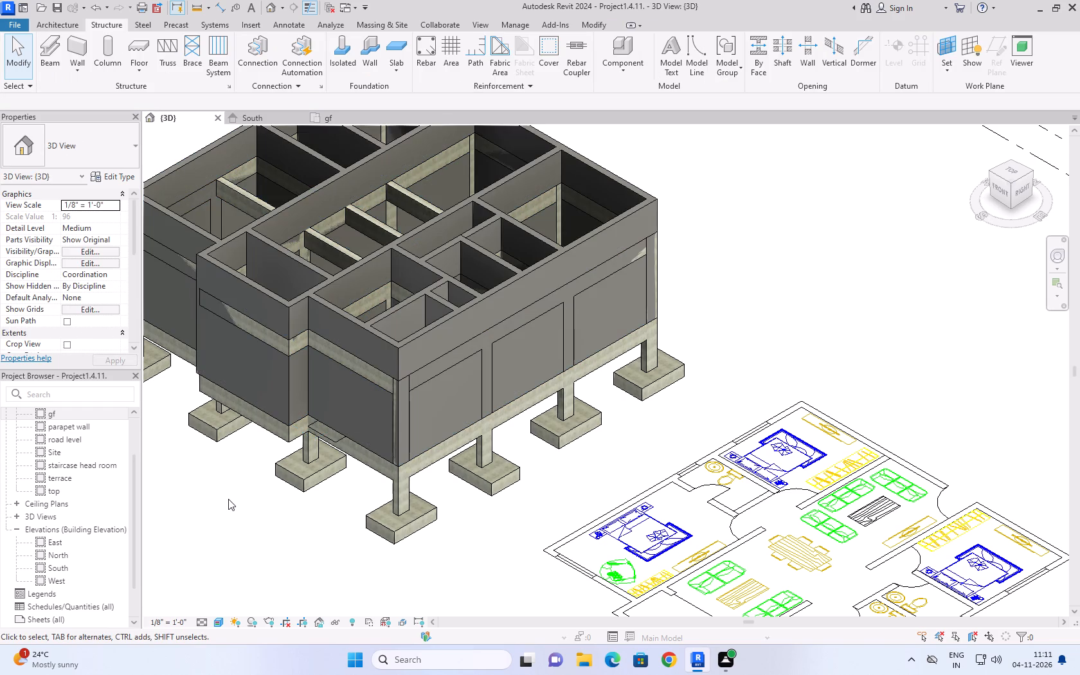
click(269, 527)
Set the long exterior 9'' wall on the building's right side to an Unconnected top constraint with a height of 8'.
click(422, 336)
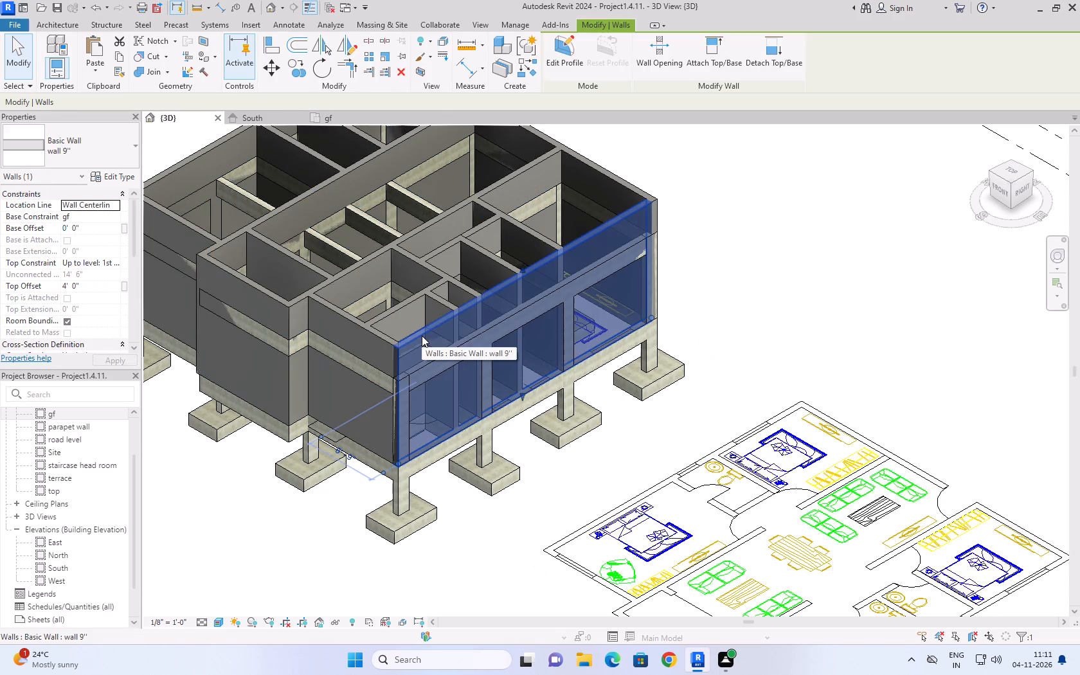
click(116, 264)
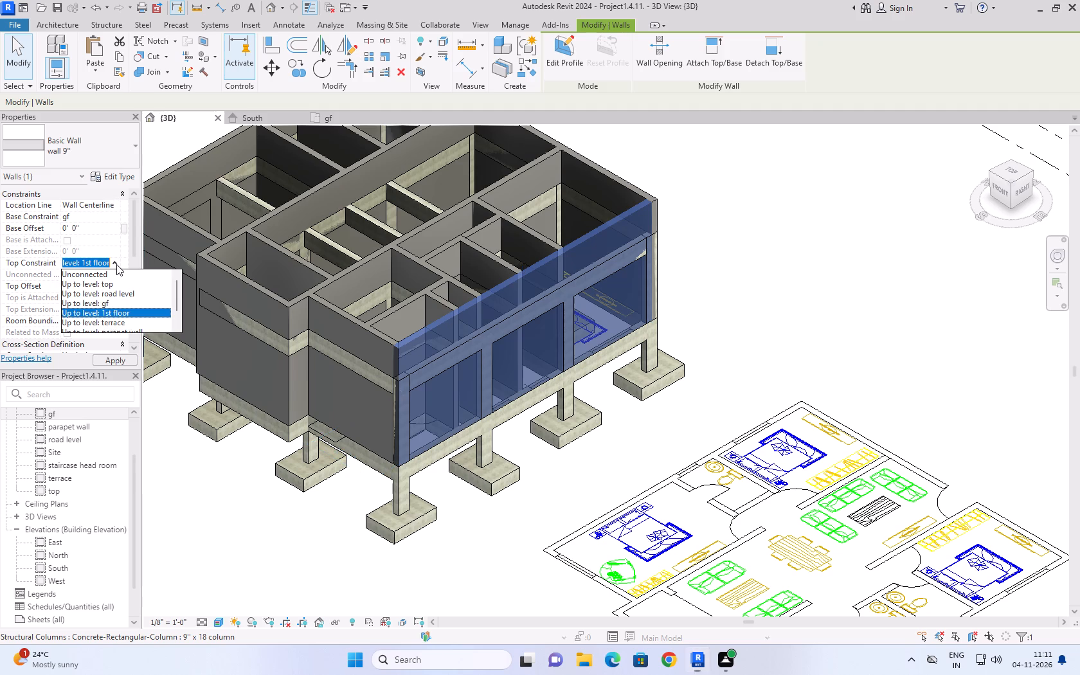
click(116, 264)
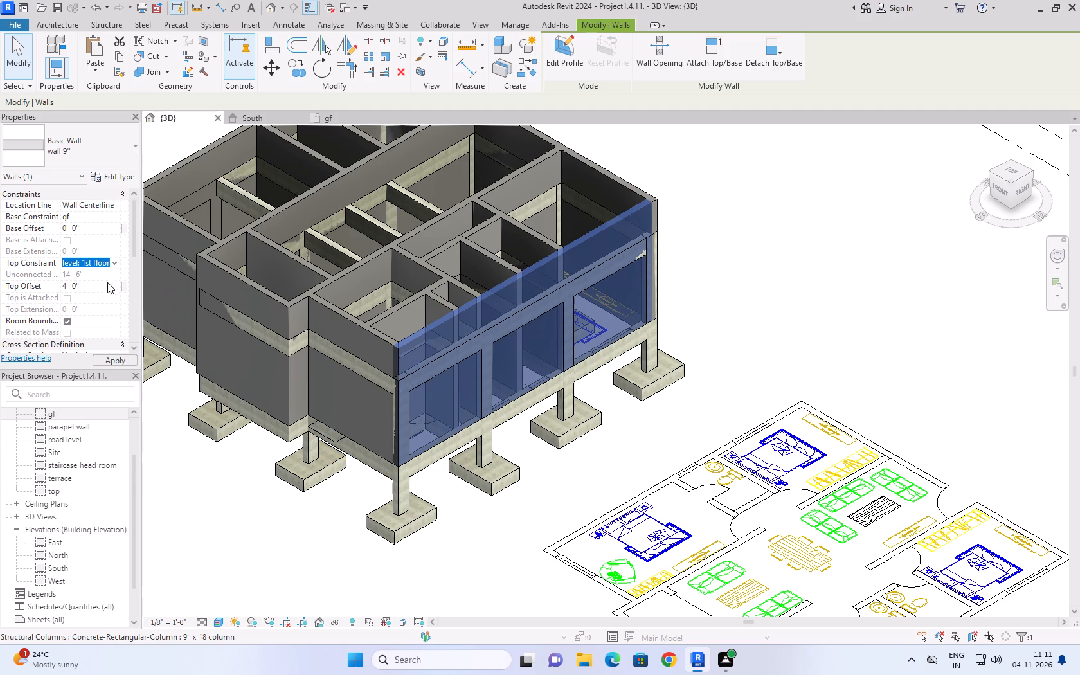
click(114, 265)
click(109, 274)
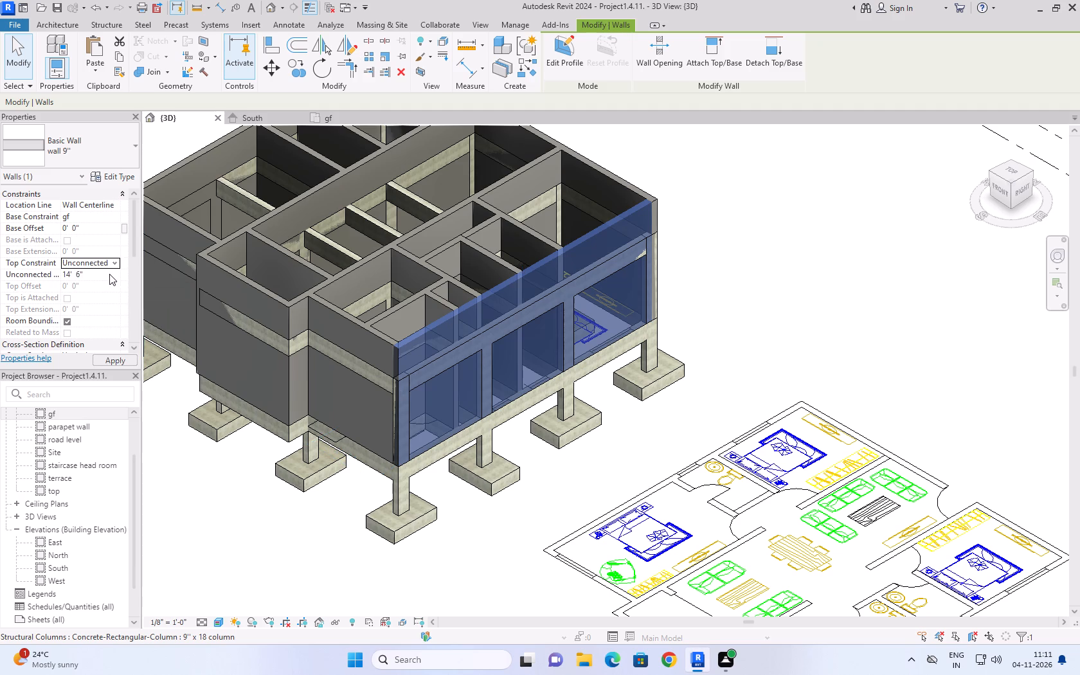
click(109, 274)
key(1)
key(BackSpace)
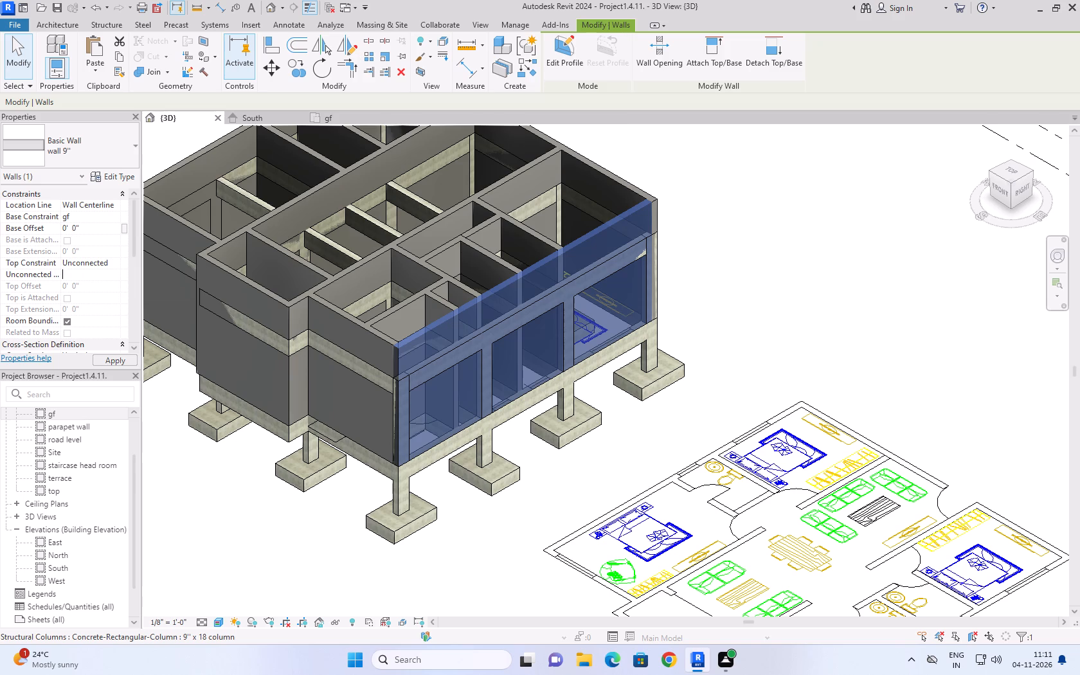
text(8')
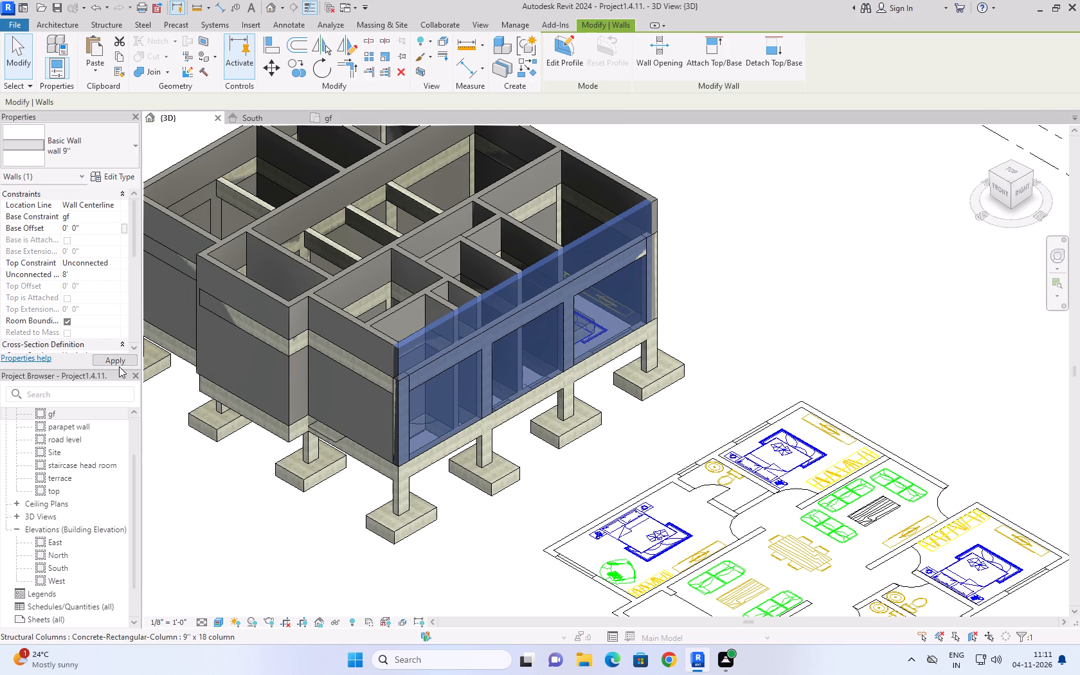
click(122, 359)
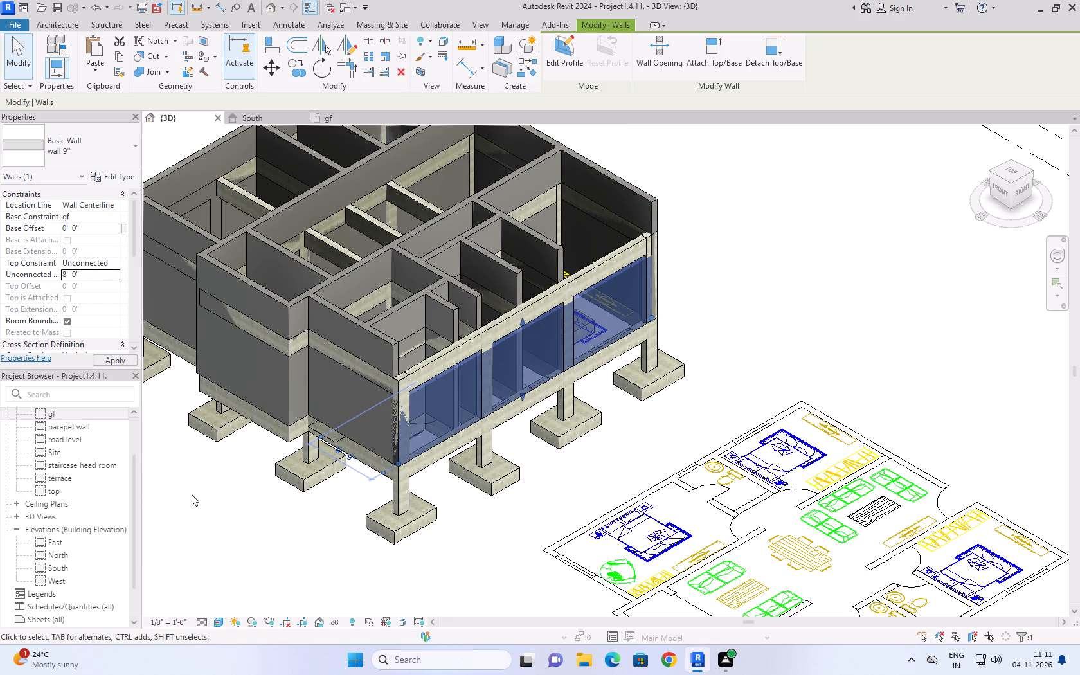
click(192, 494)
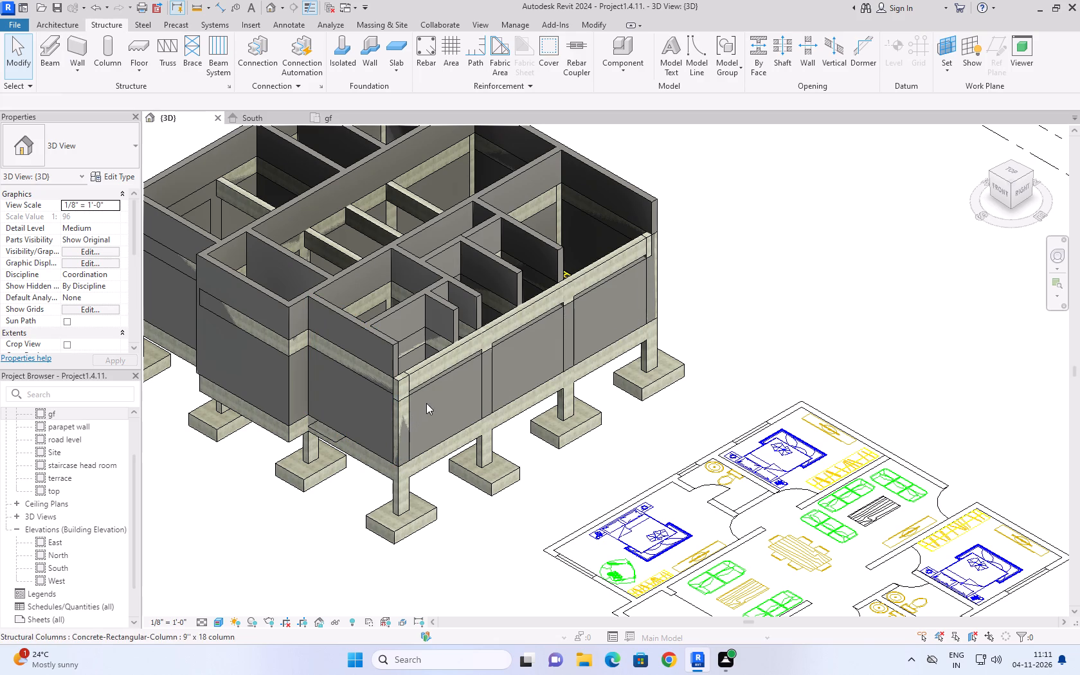
Select all instances of the 9'' wall and make their tops Unconnected with an Unconnected Height of 8'6''.
click(431, 383)
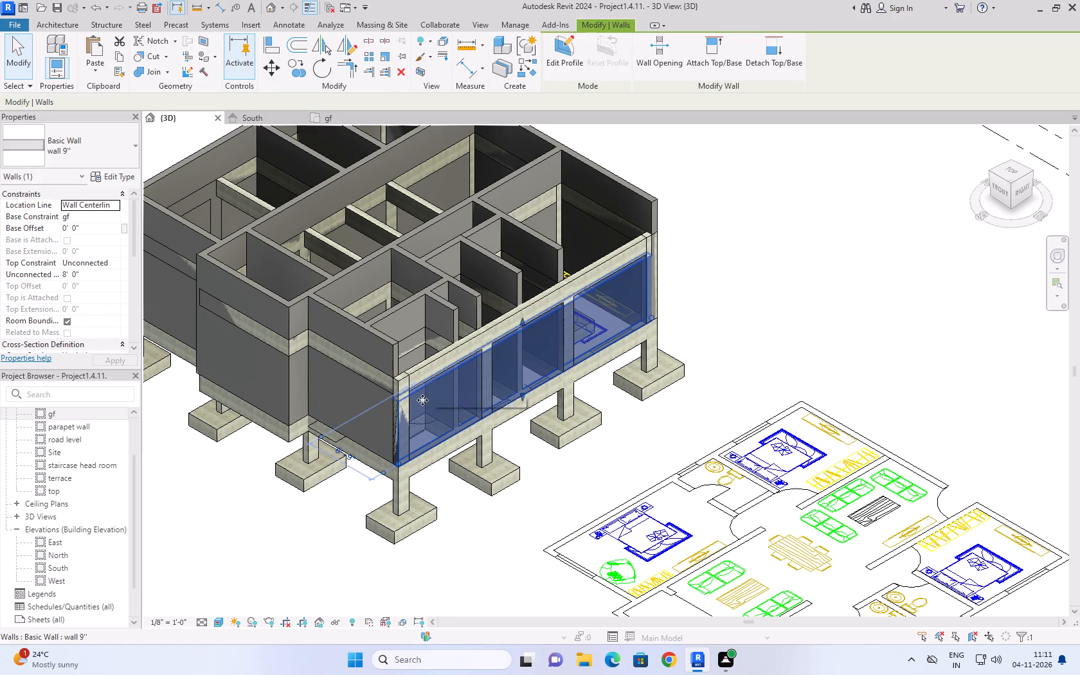
text(sa)
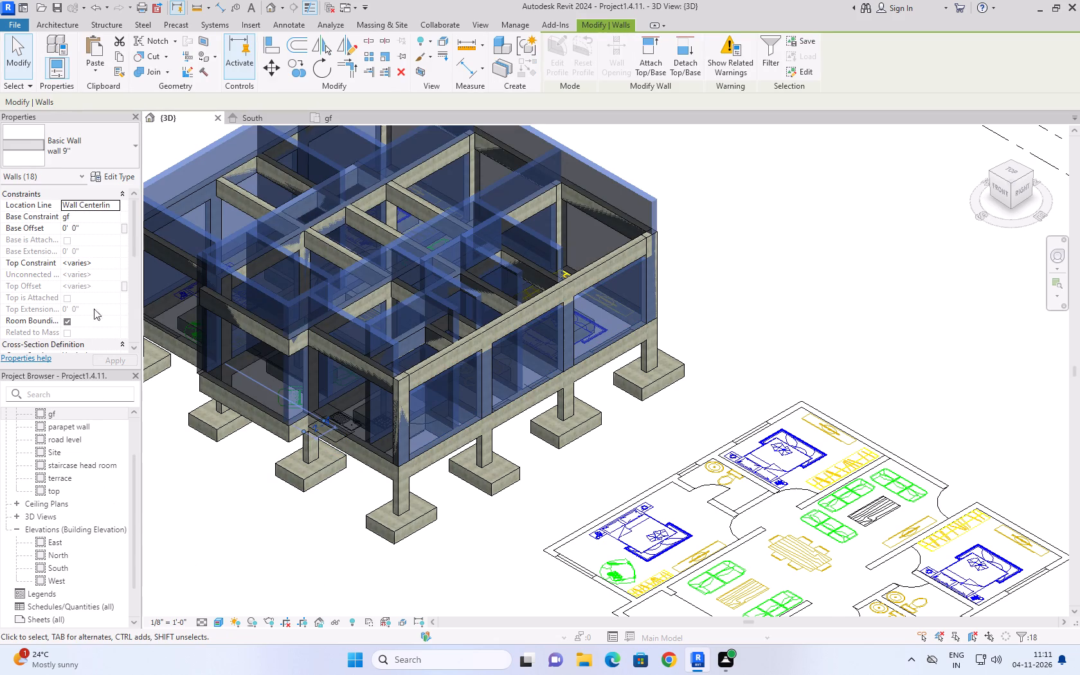
click(114, 260)
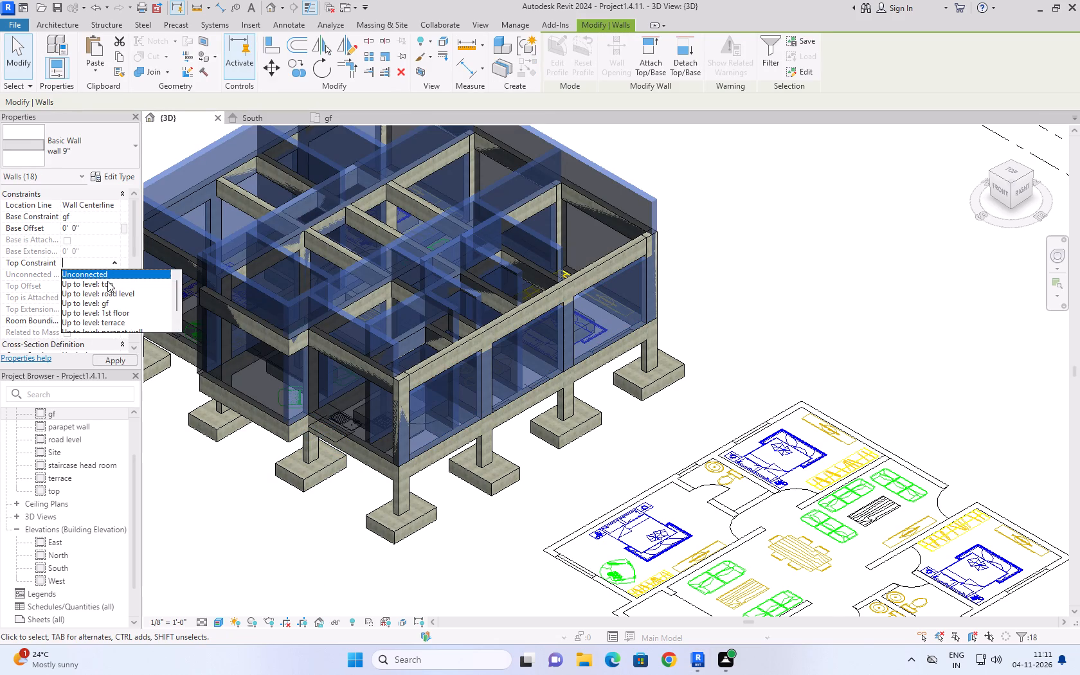
click(106, 276)
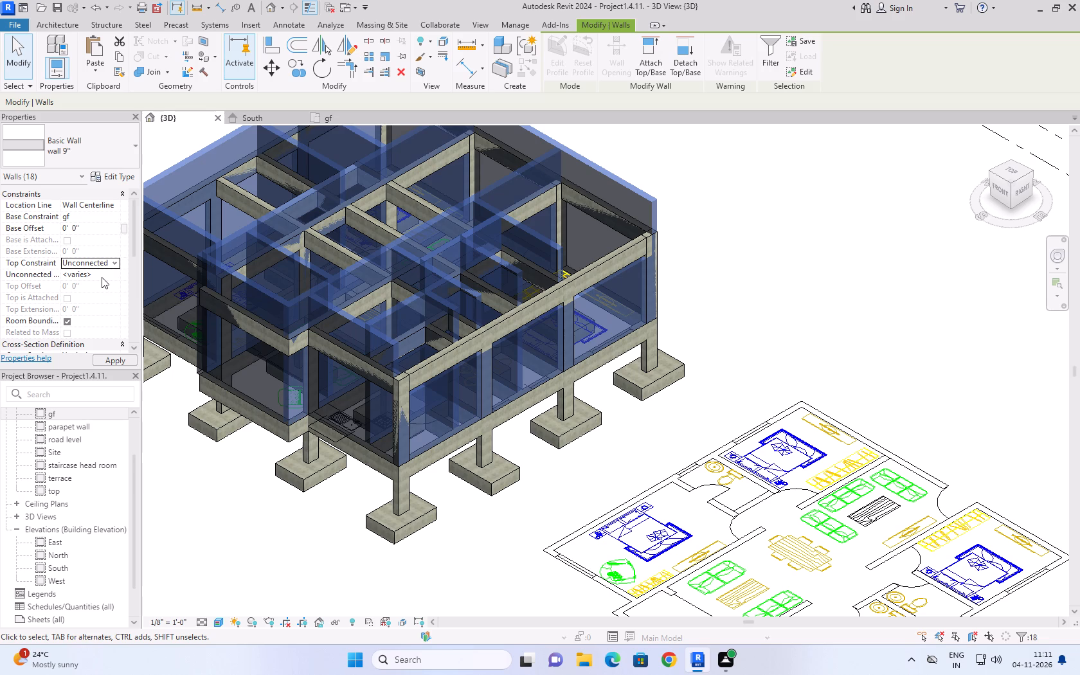
click(99, 274)
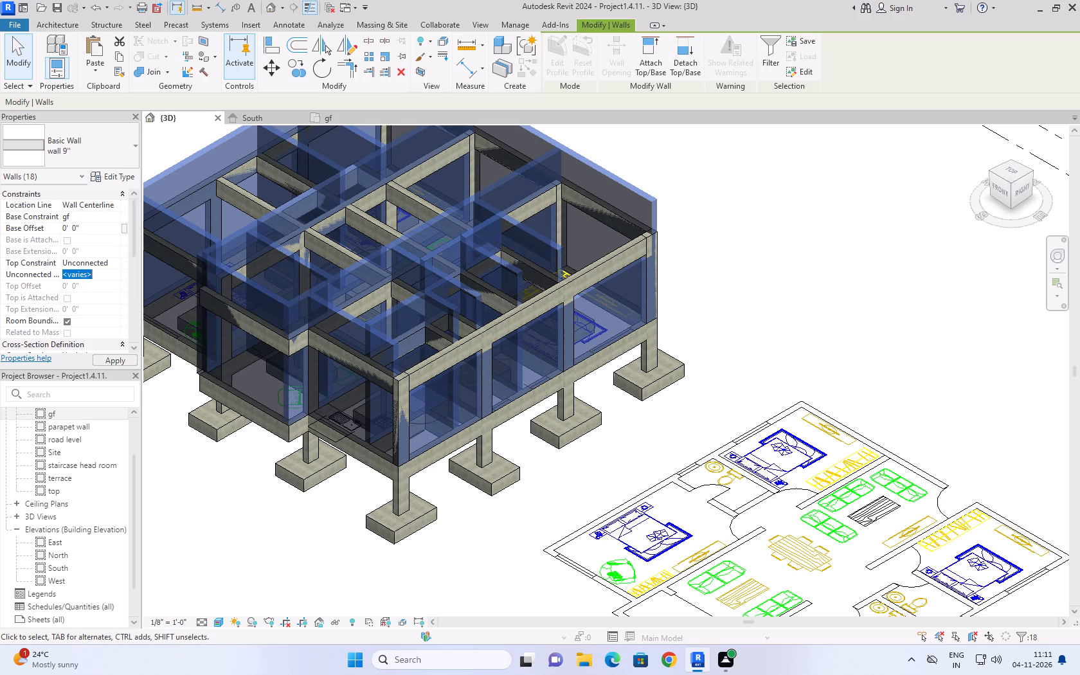
text(8')
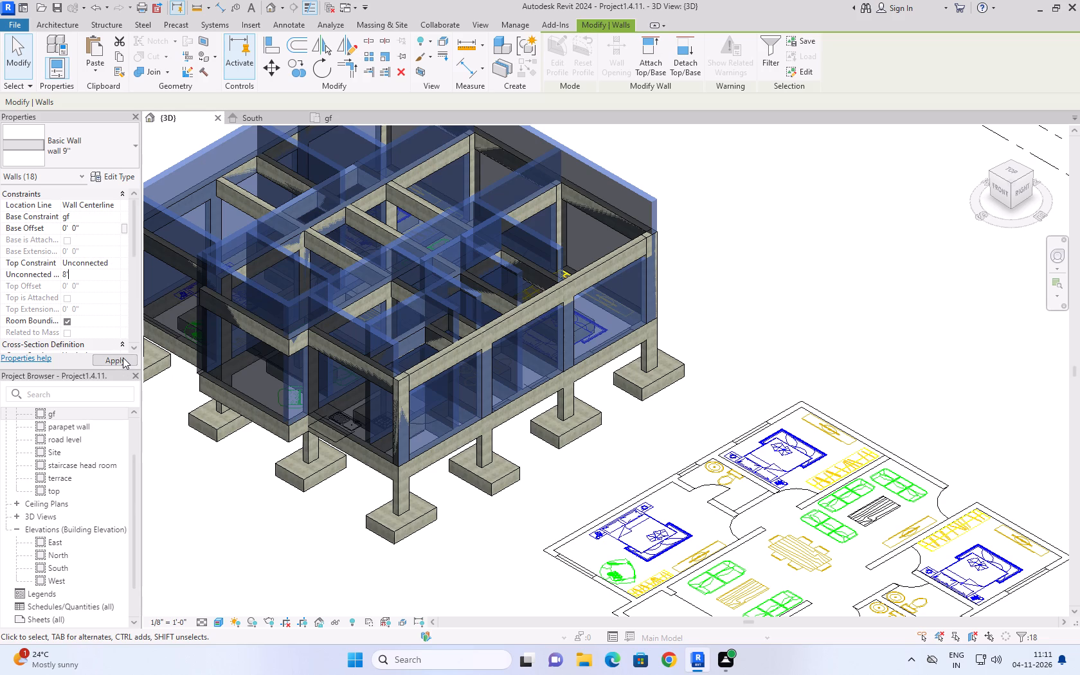
text(6'')
click(123, 357)
click(192, 474)
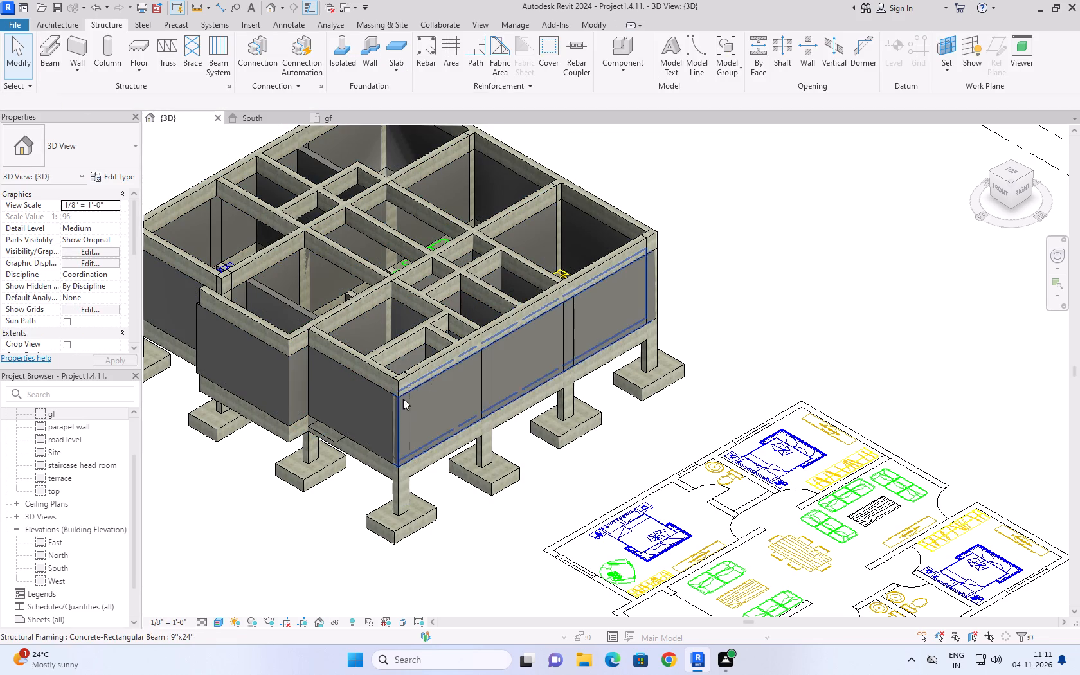
Orient the 3D view to Right and lower the top of the long exterior 9'' wall to a height of about 8' 0 3/4''.
scroll(433, 411, up, 4)
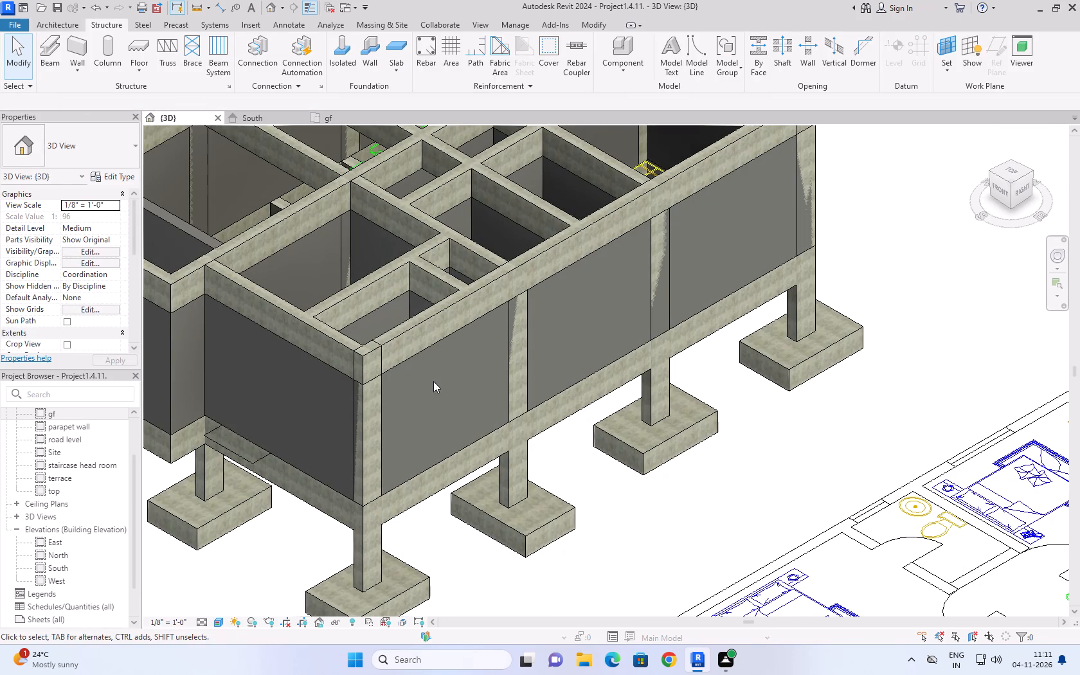
scroll(442, 523, up, 3)
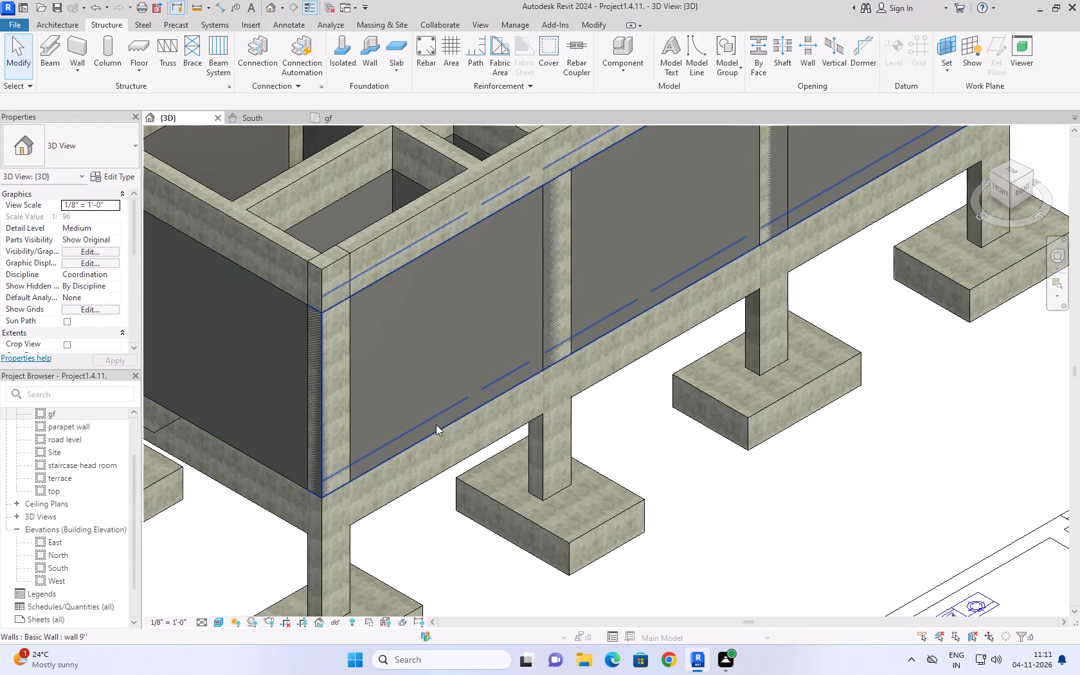
click(719, 505)
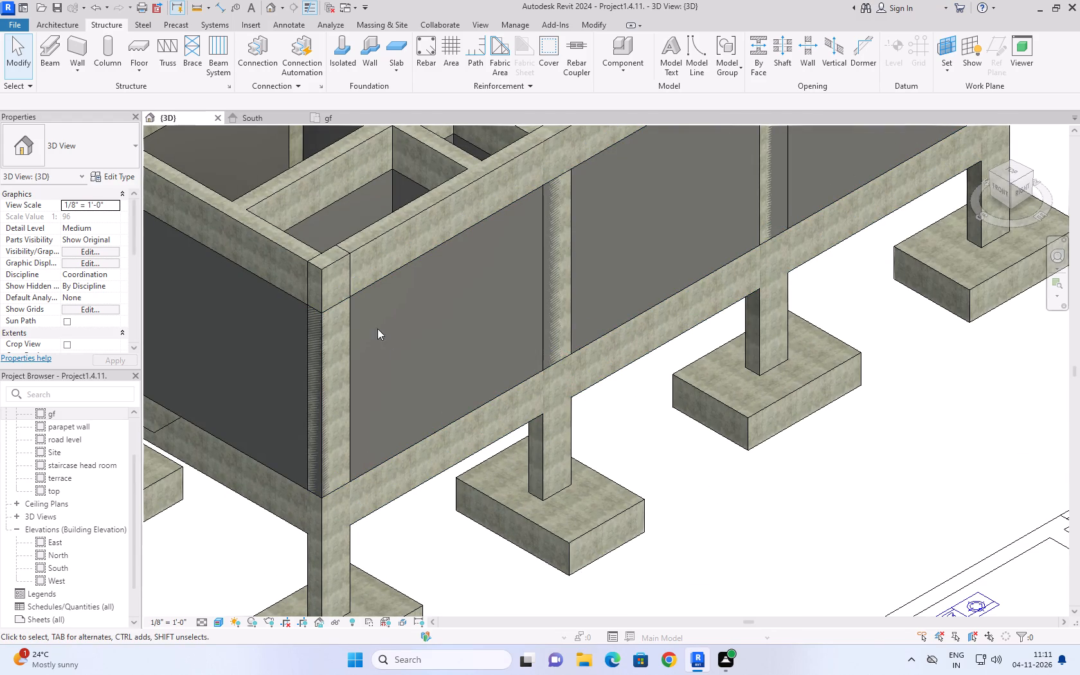
click(359, 296)
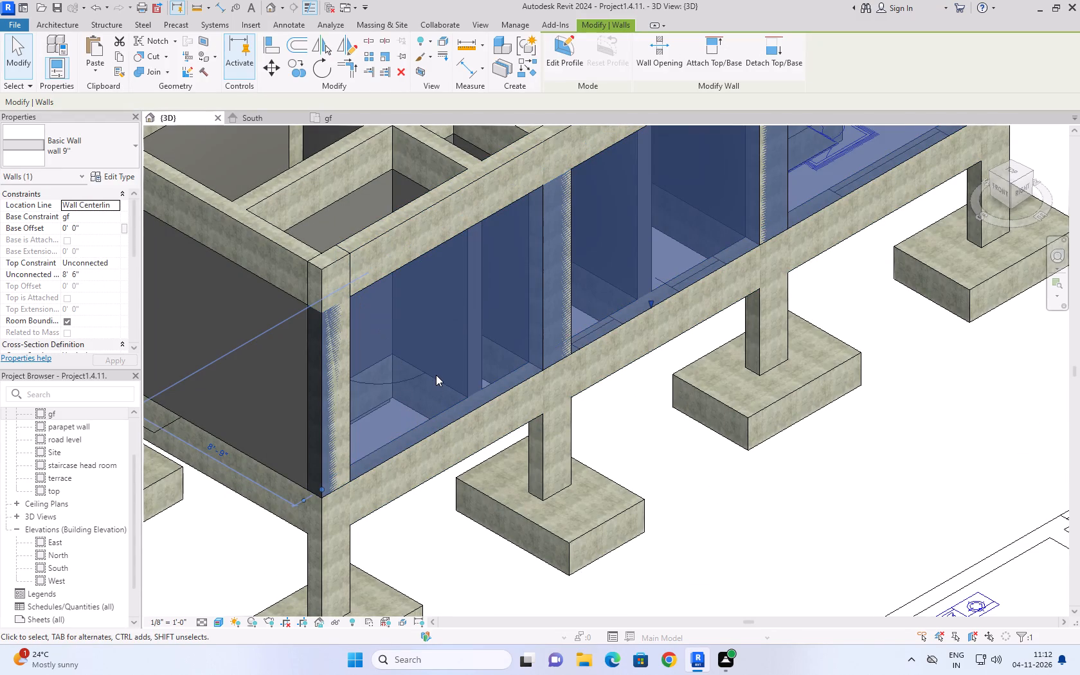
shift+middle_drag(436, 375, 356, 258)
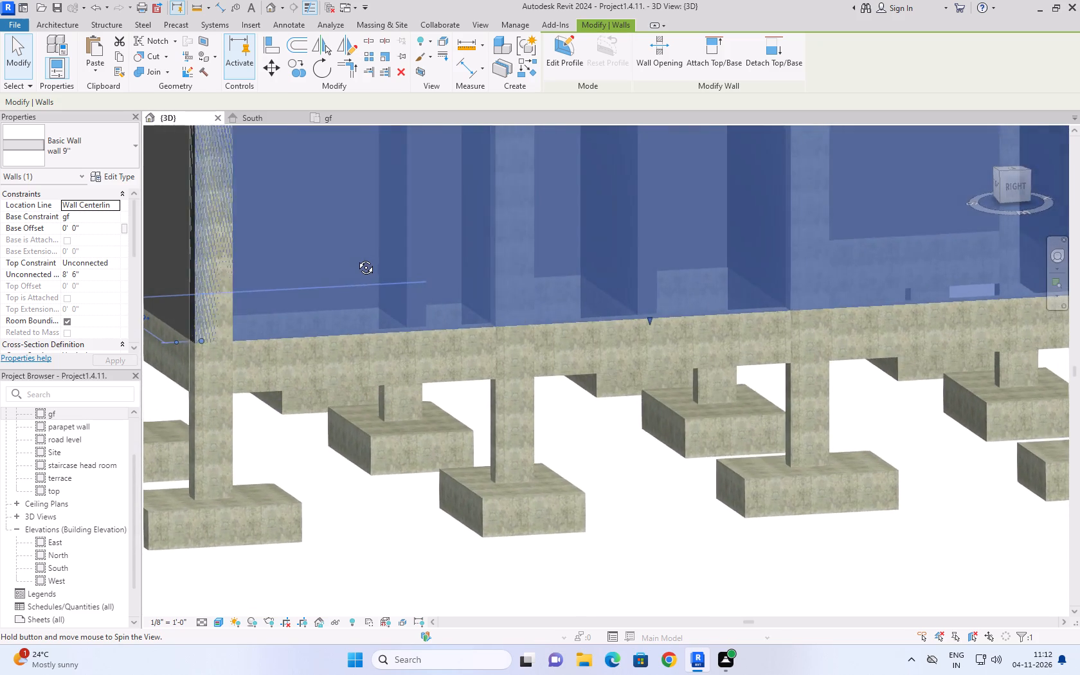
shift+middle_drag(356, 258, 332, 248)
shift+scroll(332, 262, up, 1)
scroll(332, 246, down, 4)
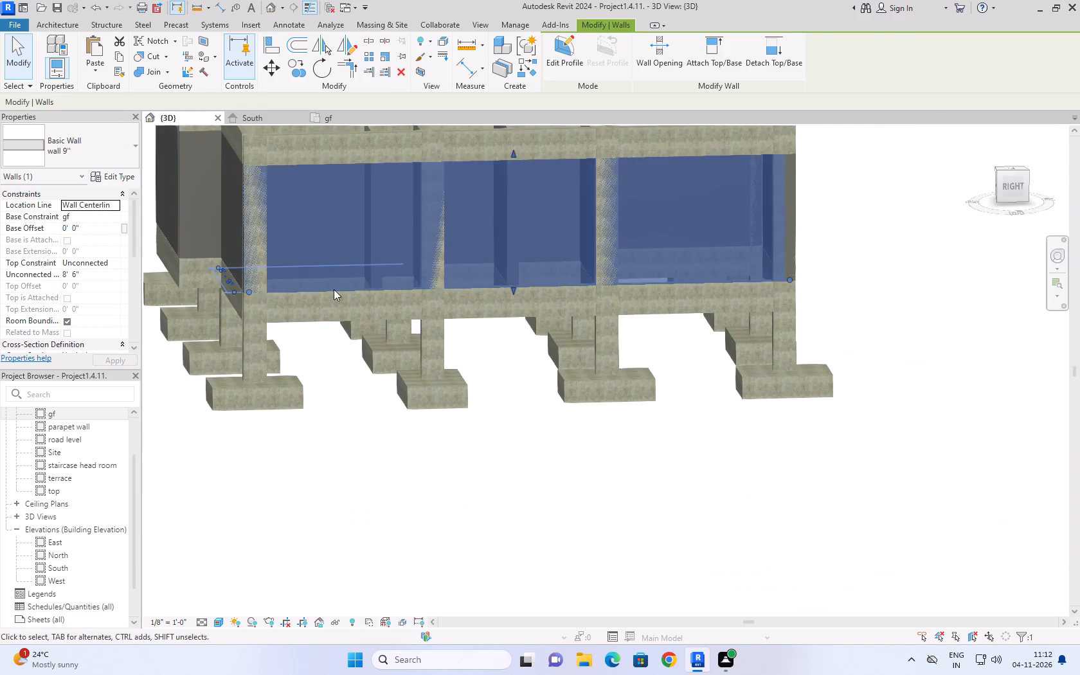
middle_drag(466, 150, 460, 183)
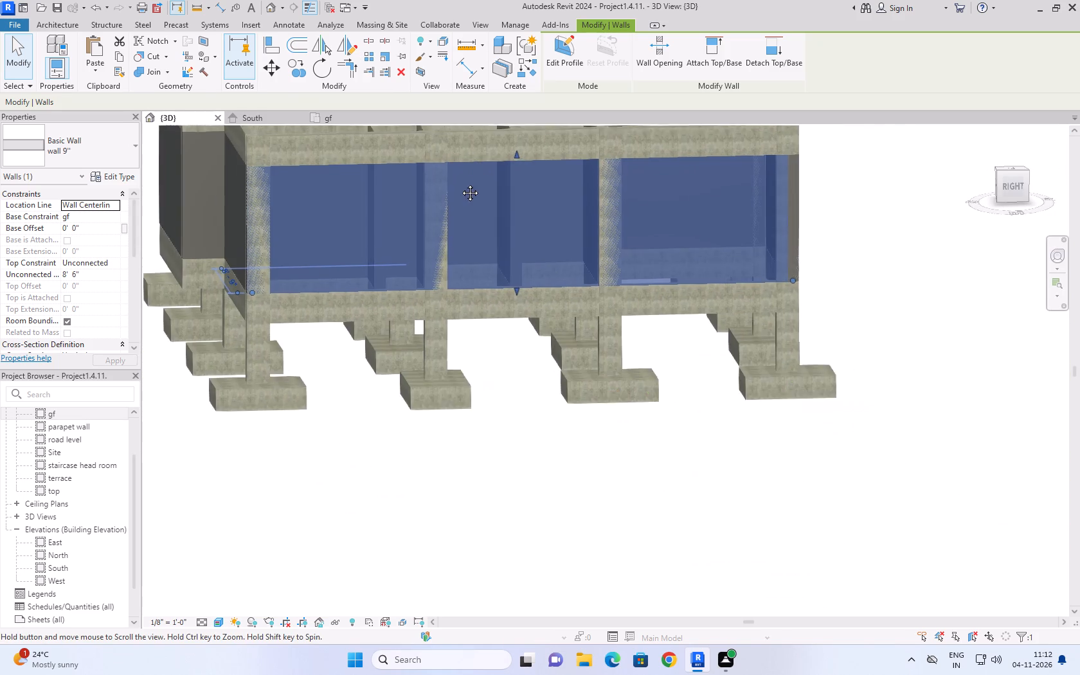
middle_drag(460, 183, 439, 311)
click(1010, 186)
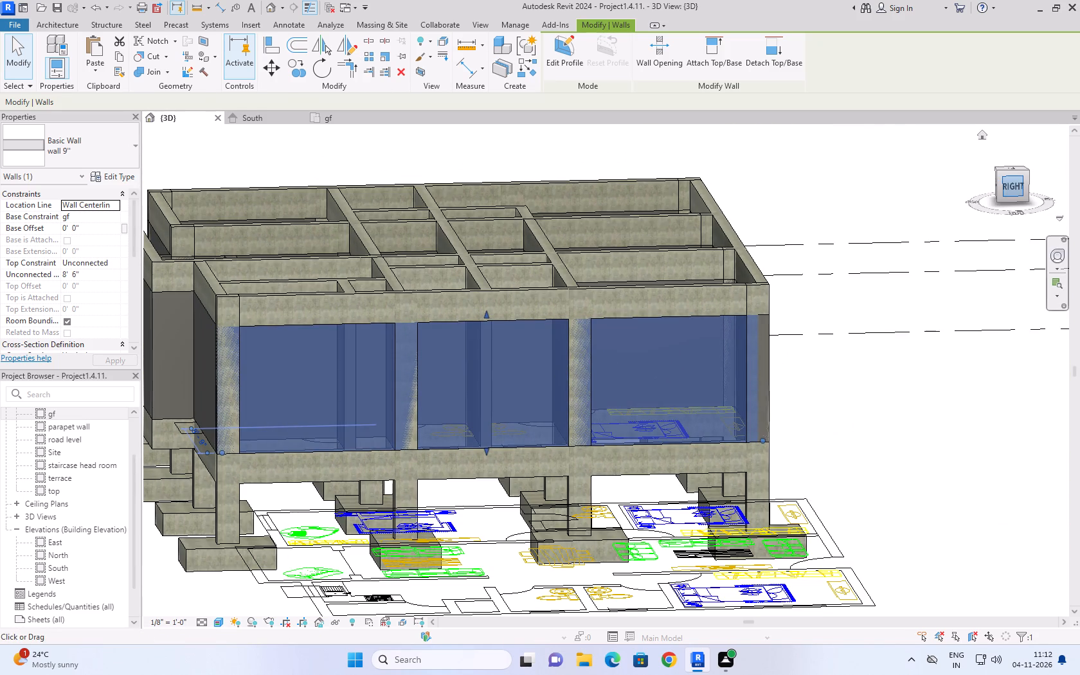
scroll(616, 348, up, 4)
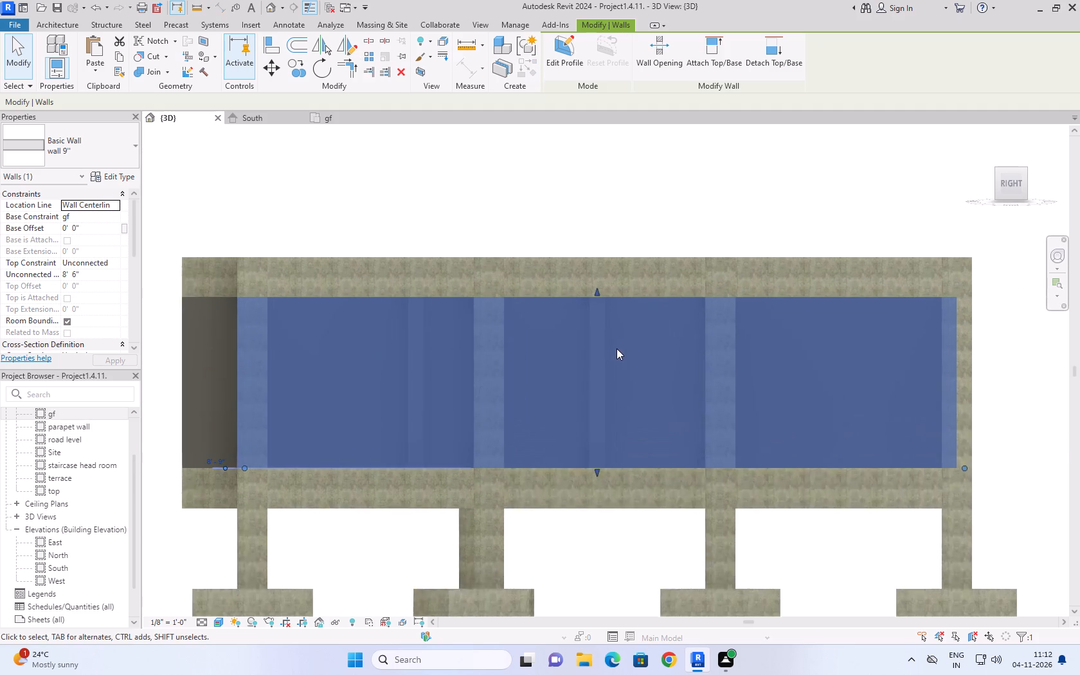
drag(593, 282, 588, 300)
click(667, 188)
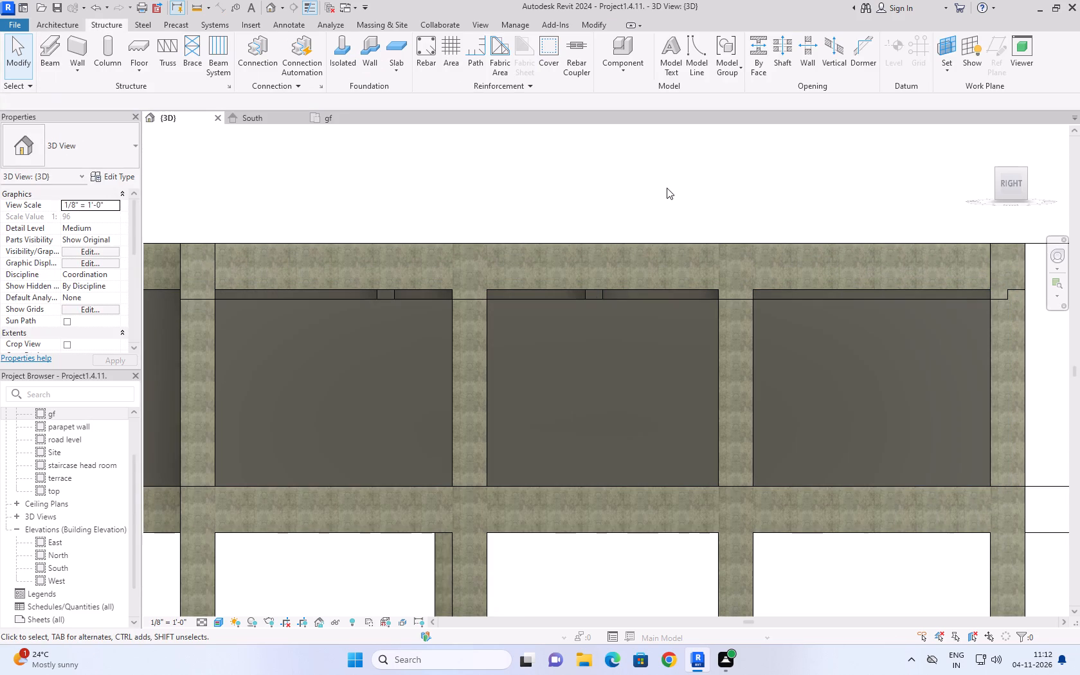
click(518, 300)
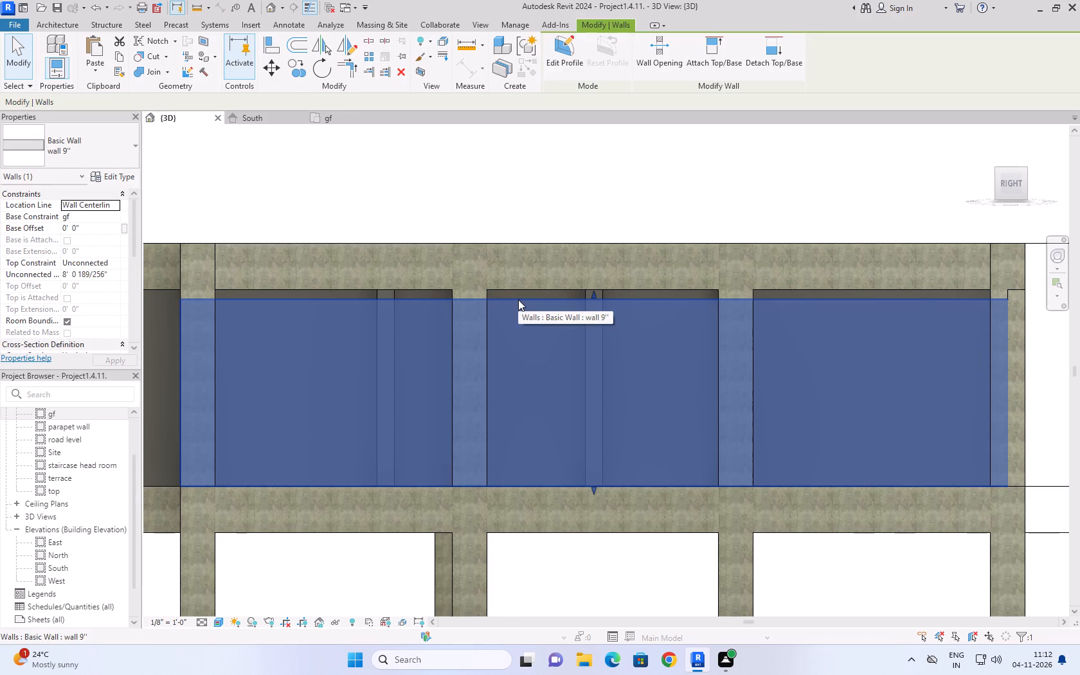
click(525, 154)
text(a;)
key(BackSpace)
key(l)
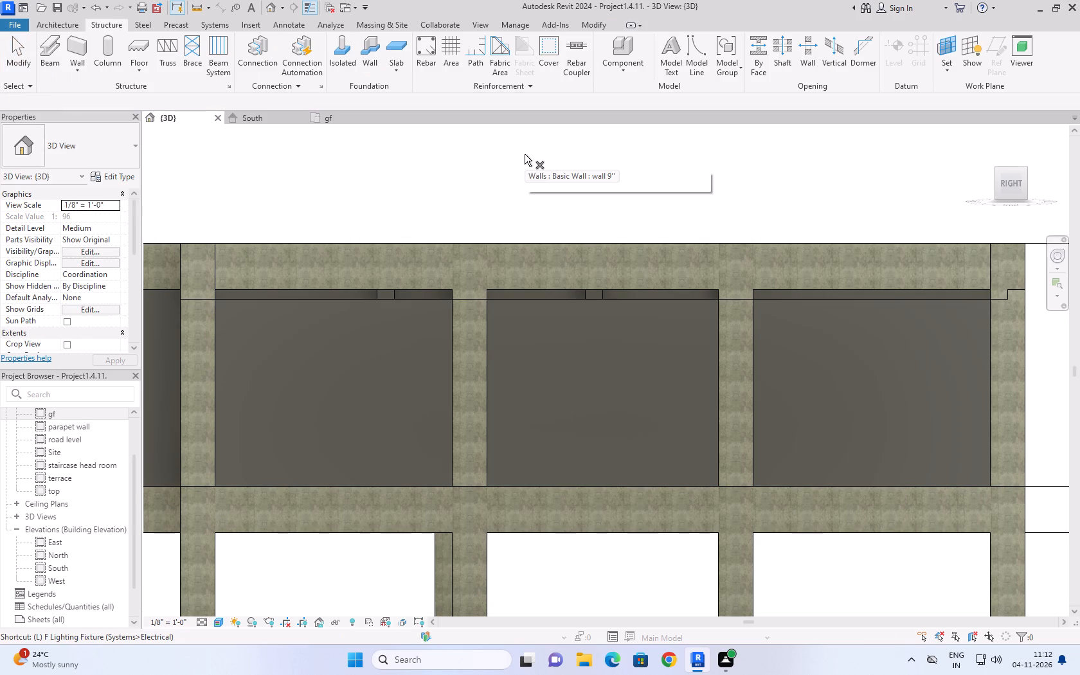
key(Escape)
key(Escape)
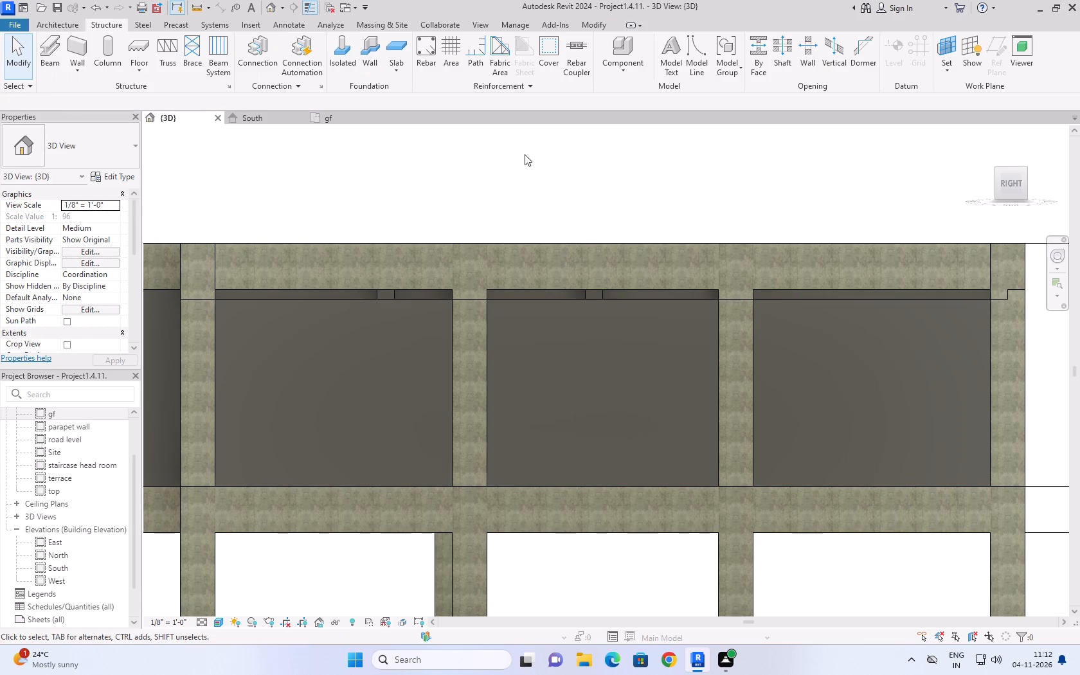
Align the top of the long exterior 9'' wall with the underside of the 1st floor beam above it.
text(al)
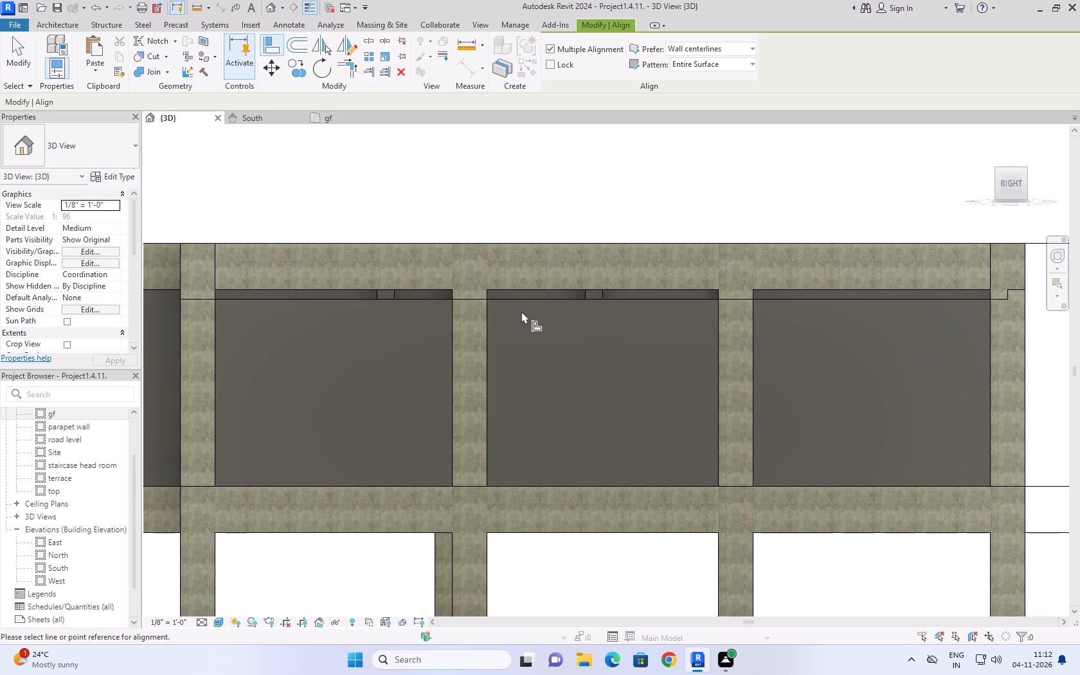
click(525, 288)
click(529, 296)
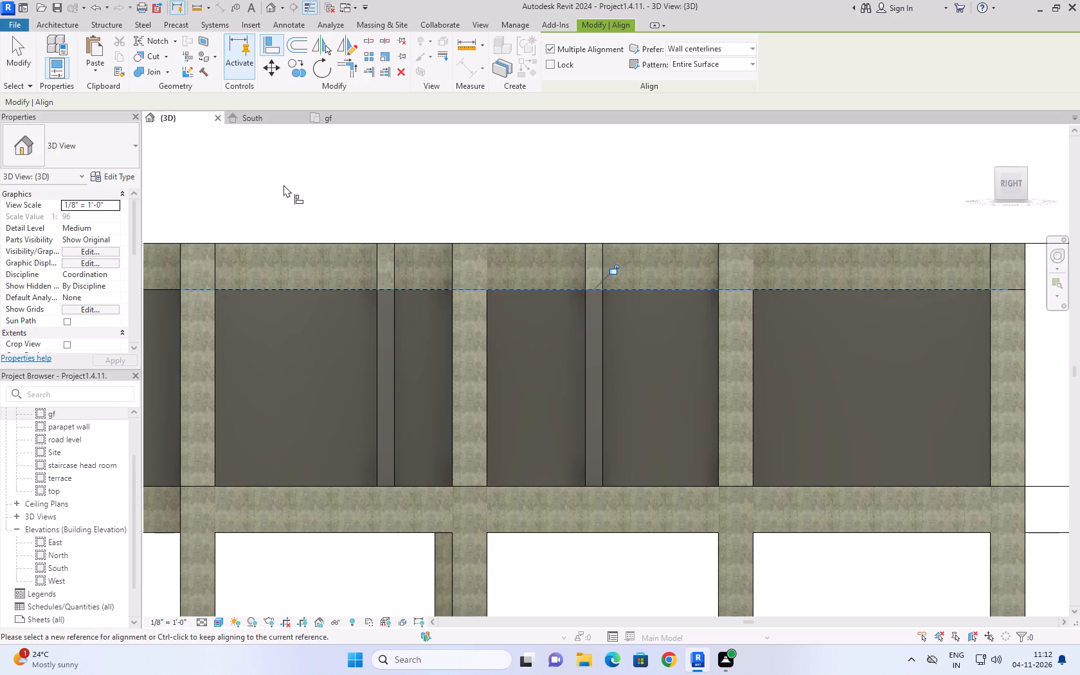
click(4, 37)
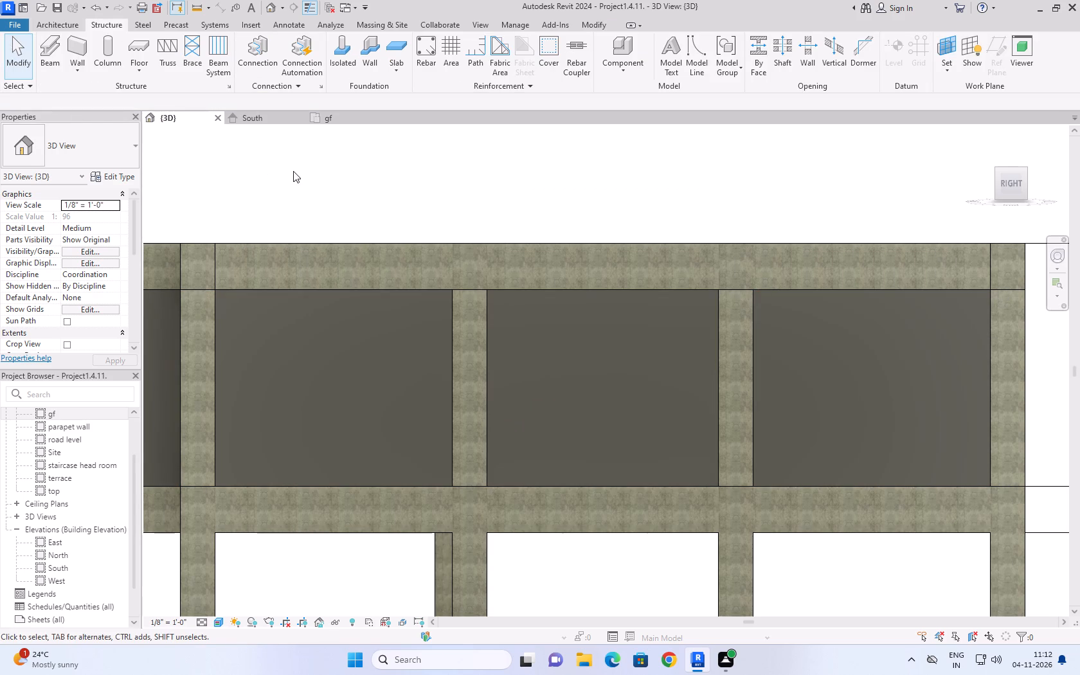
click(296, 171)
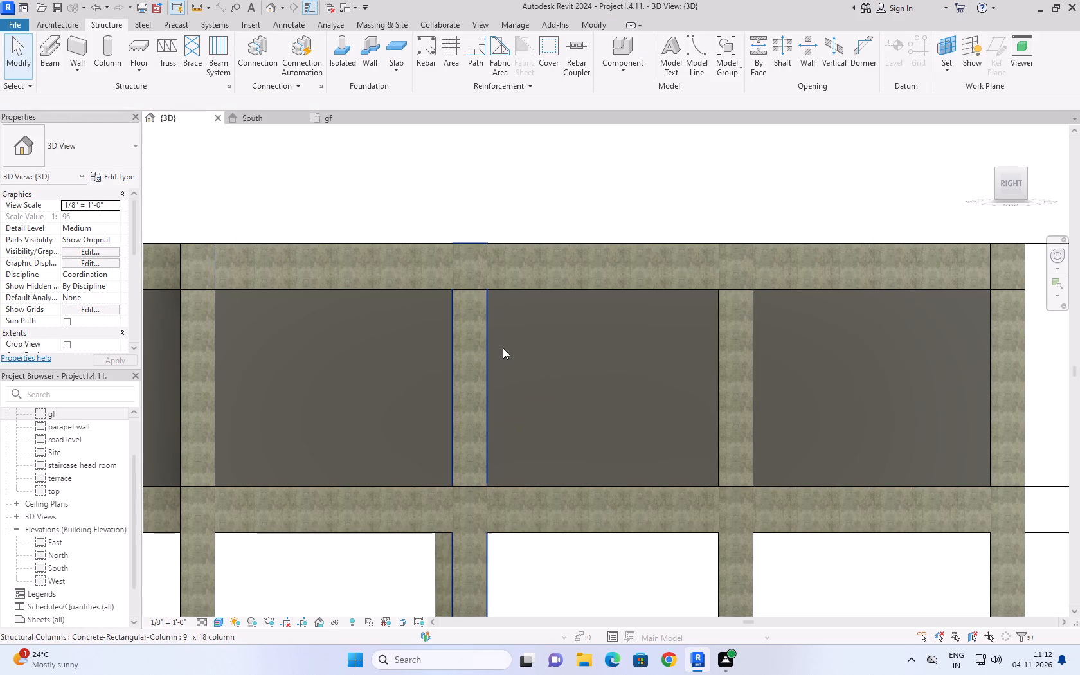
Check the properties of the 1st floor beam and of all 9'' wall instances in the 3D view.
click(534, 294)
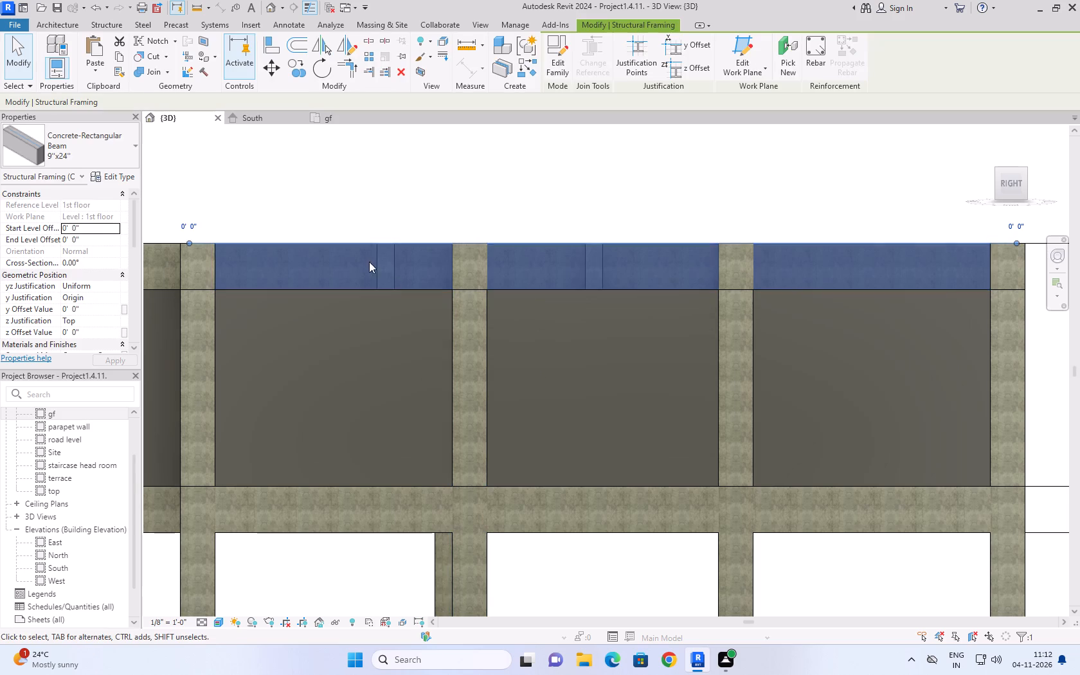
click(357, 199)
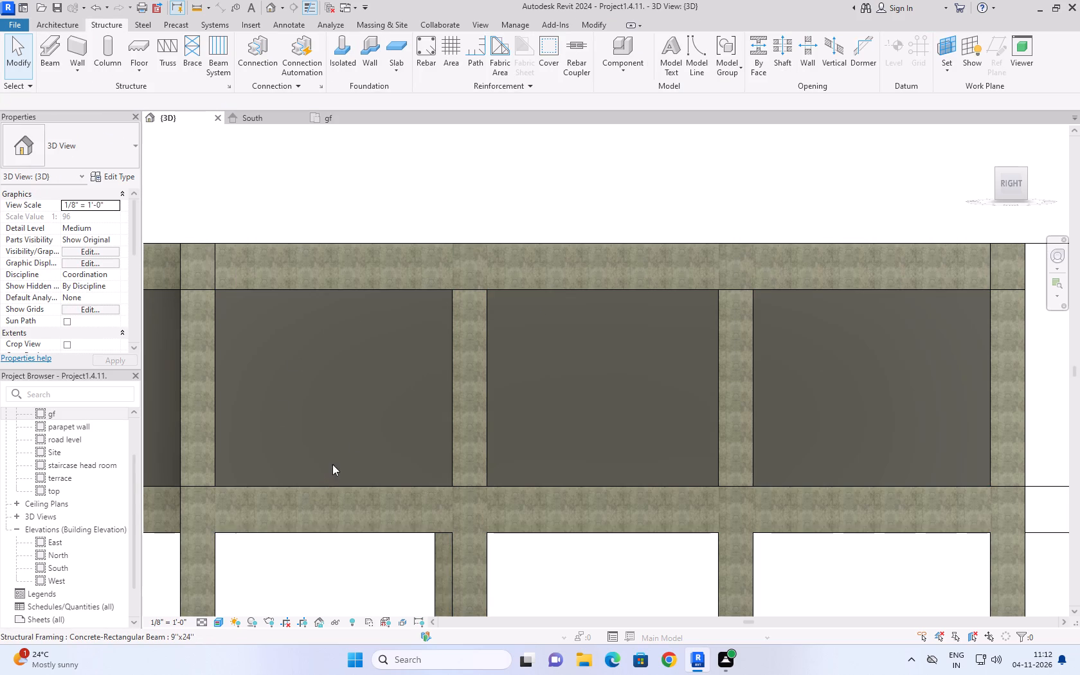
click(984, 136)
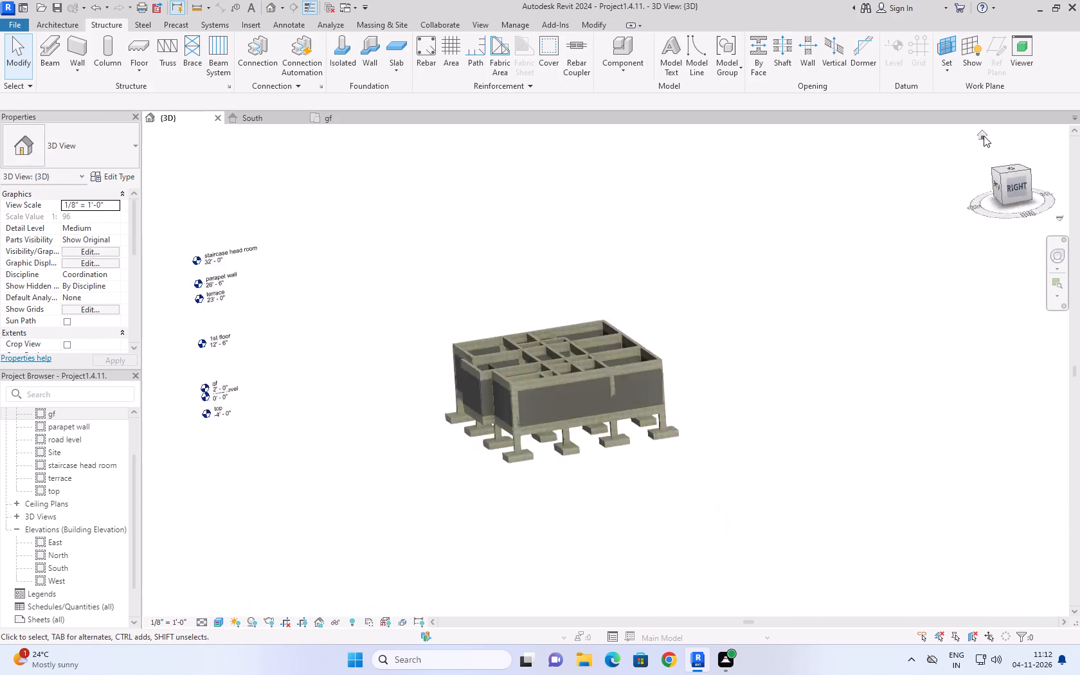
scroll(582, 429, up, 11)
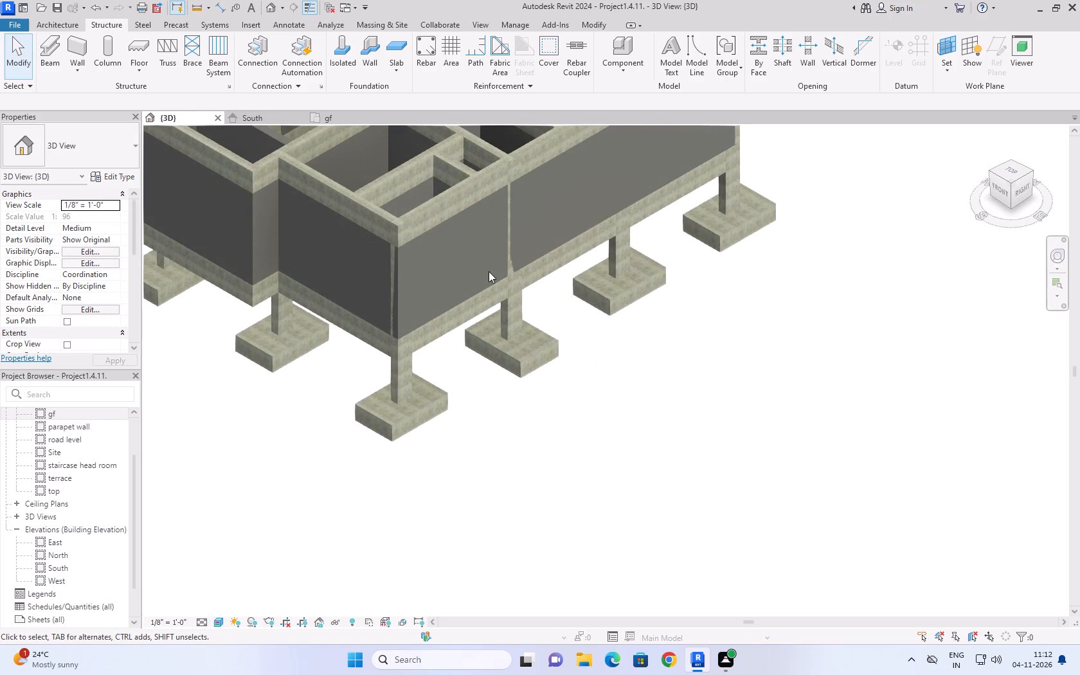
click(428, 318)
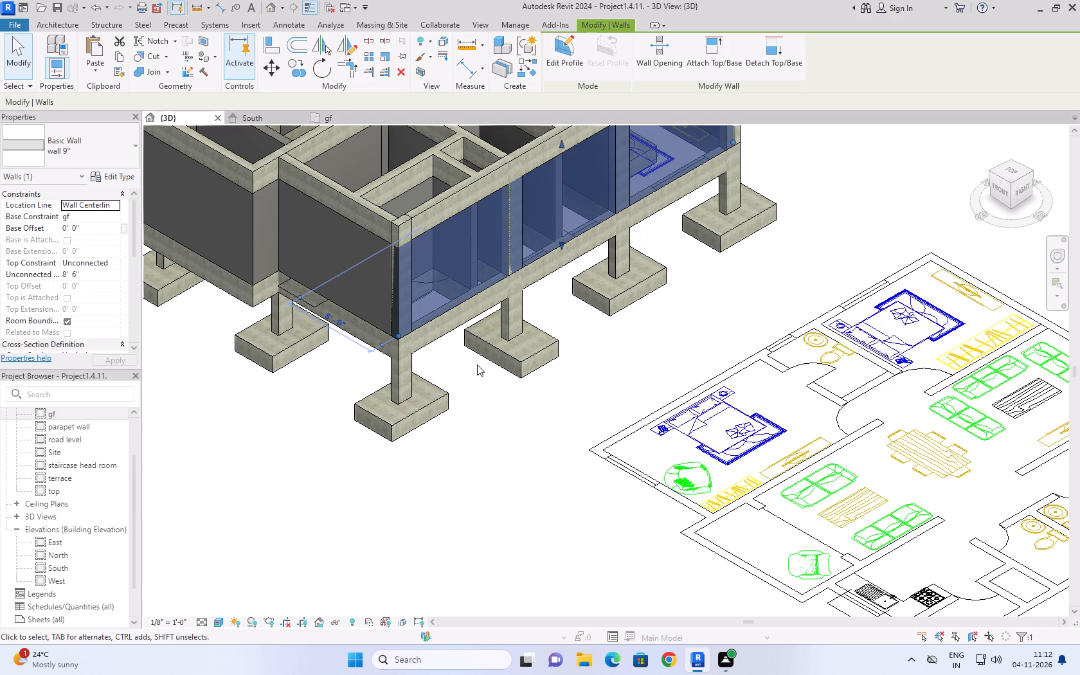
text(sa)
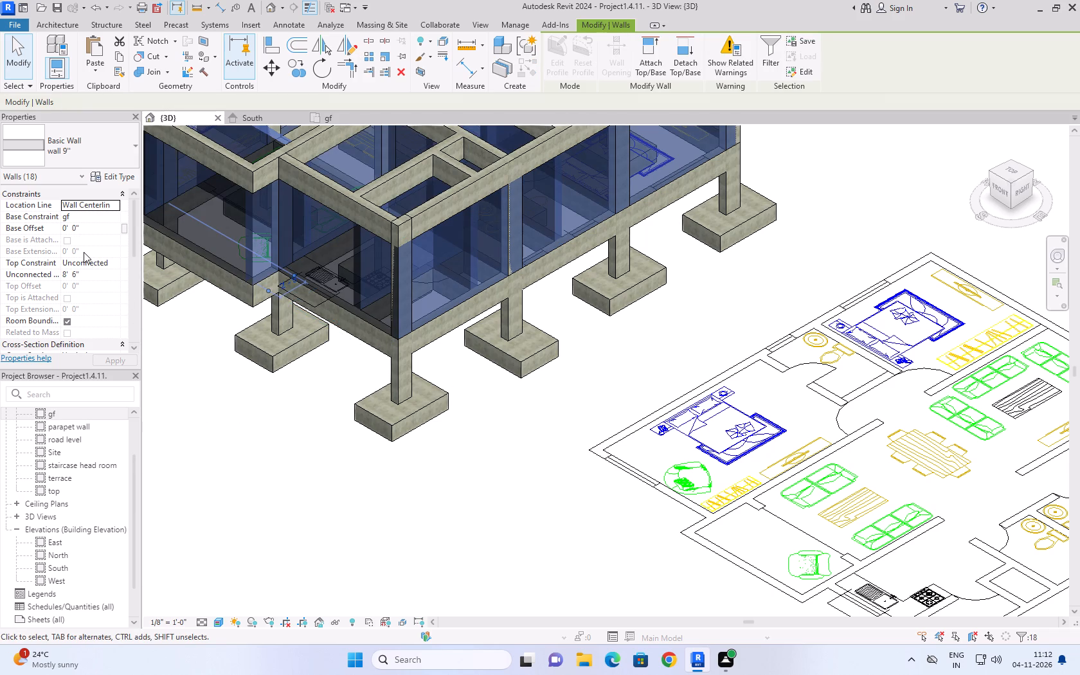
click(226, 451)
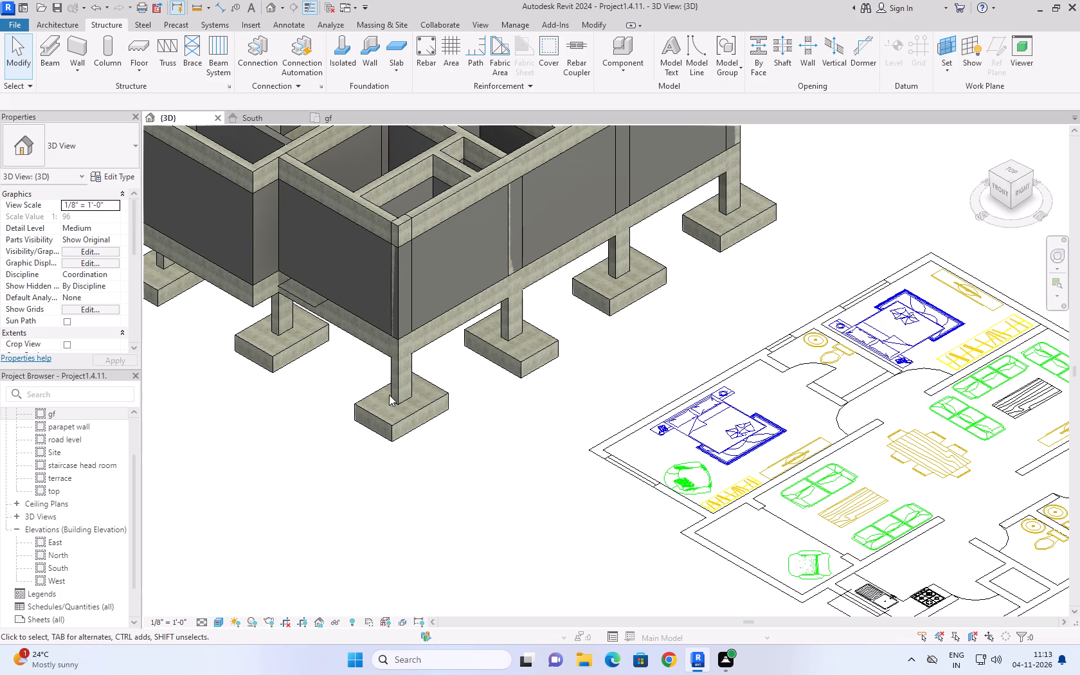
Examine the walls, beams and footings against the levels in the South elevation and the 3D home view.
click(256, 125)
click(256, 118)
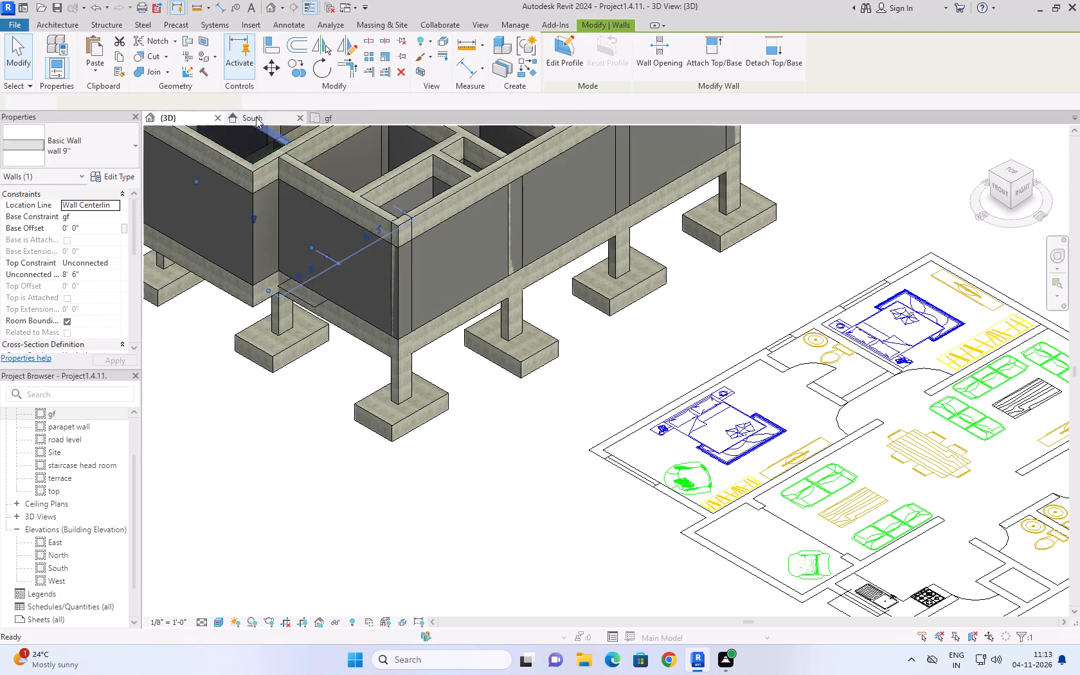
click(489, 512)
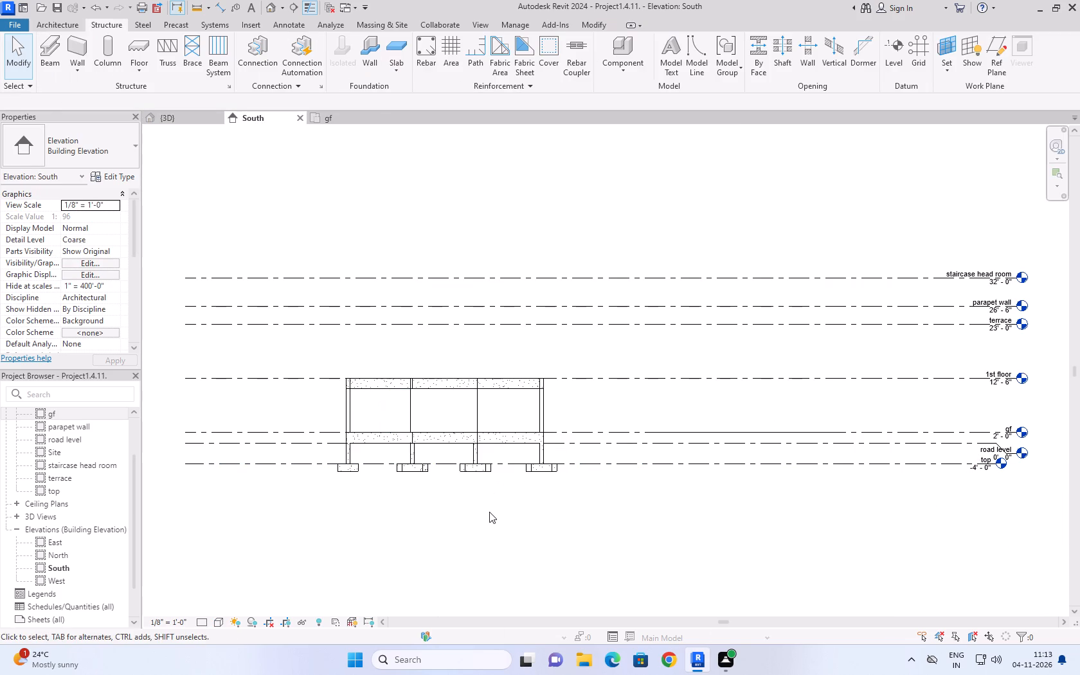
scroll(552, 395, up, 7)
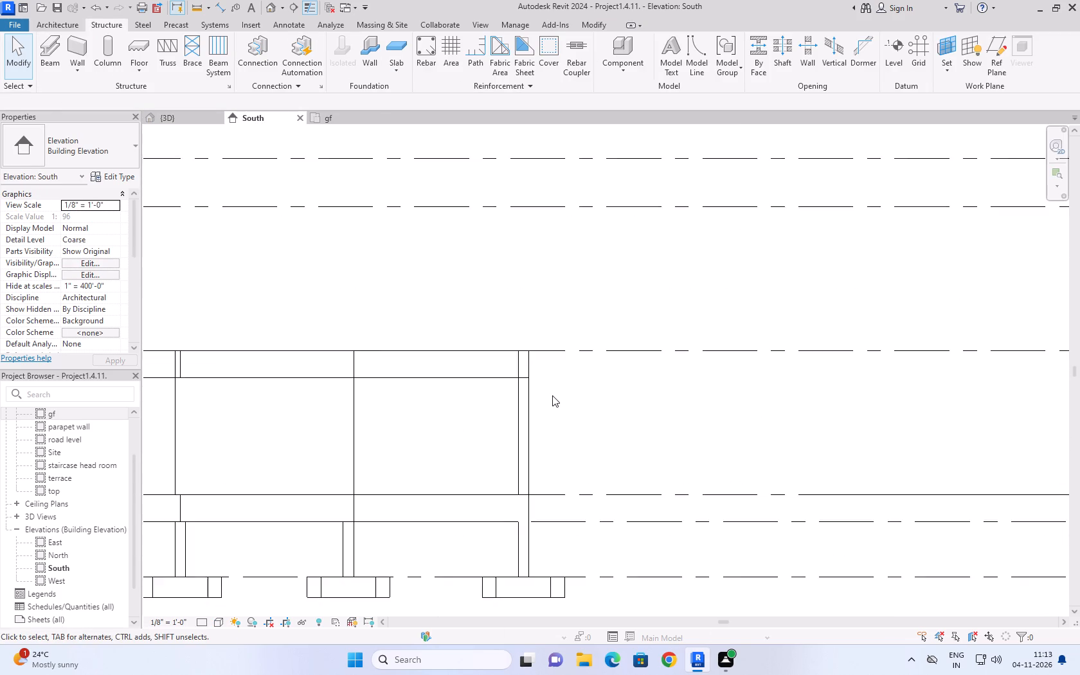
scroll(552, 395, down, 7)
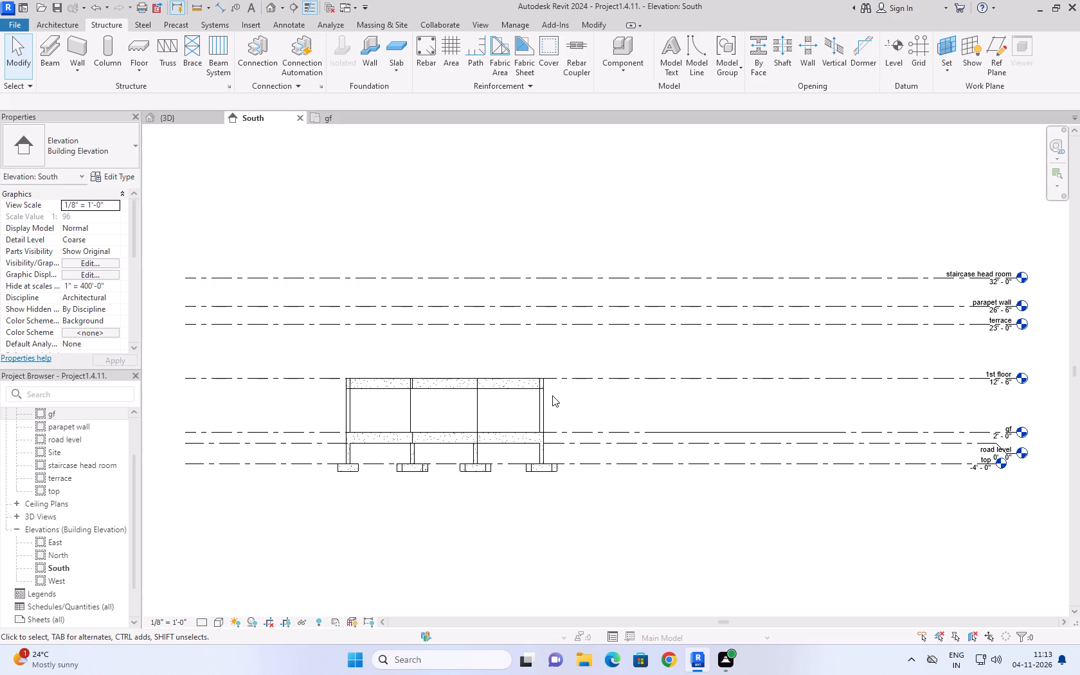
click(547, 542)
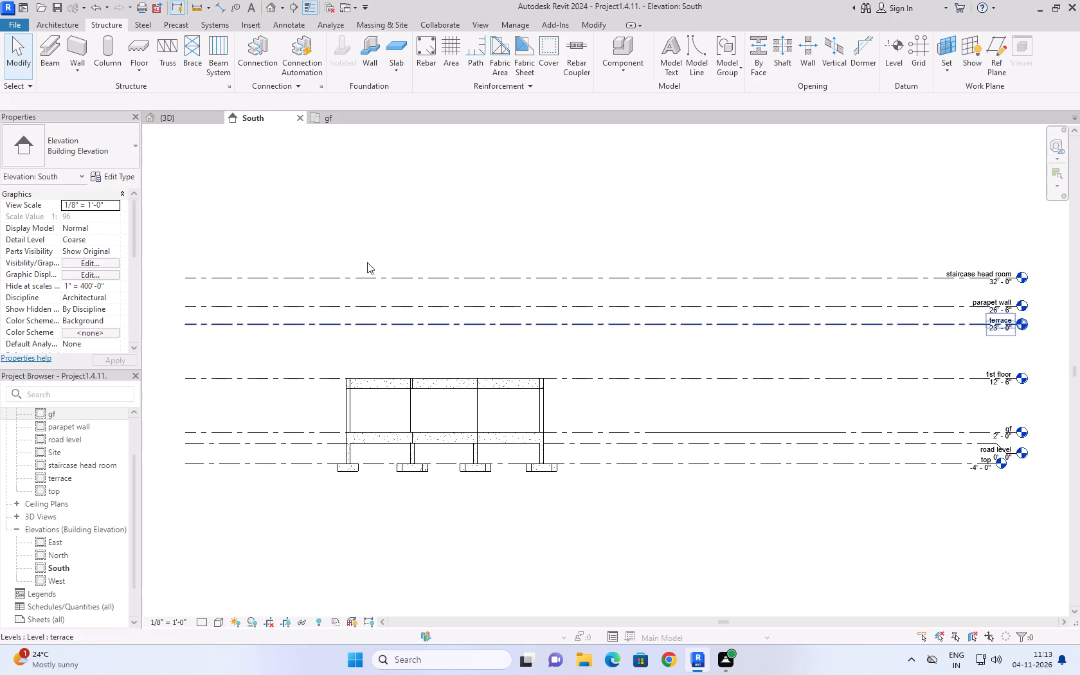
click(175, 120)
scroll(521, 464, down, 4)
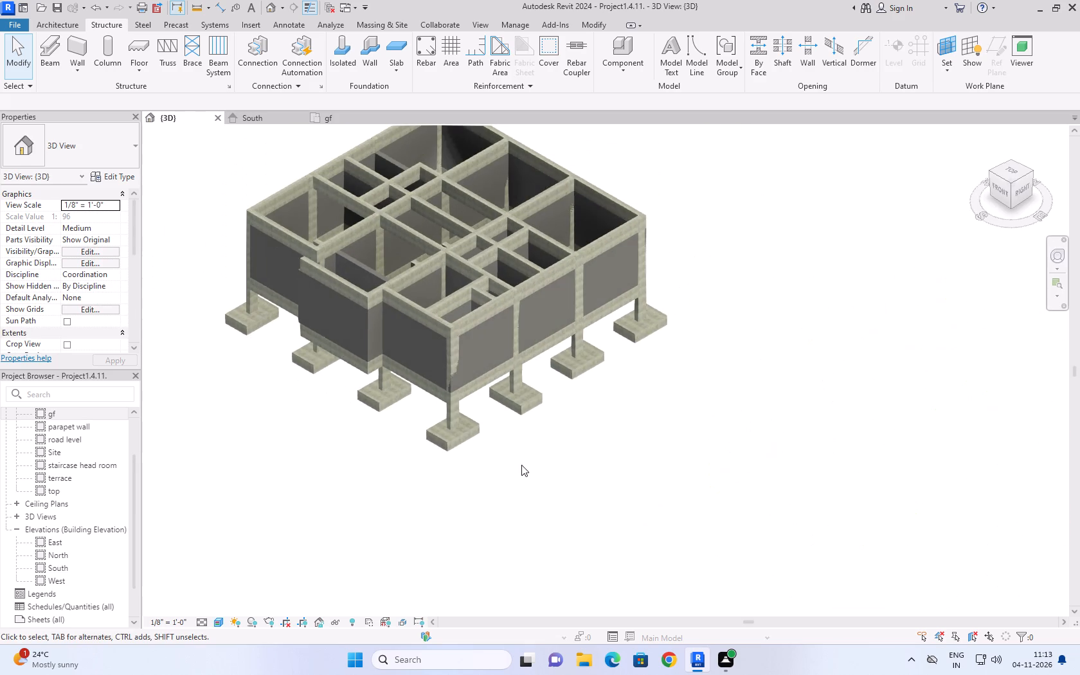
scroll(521, 473, down, 2)
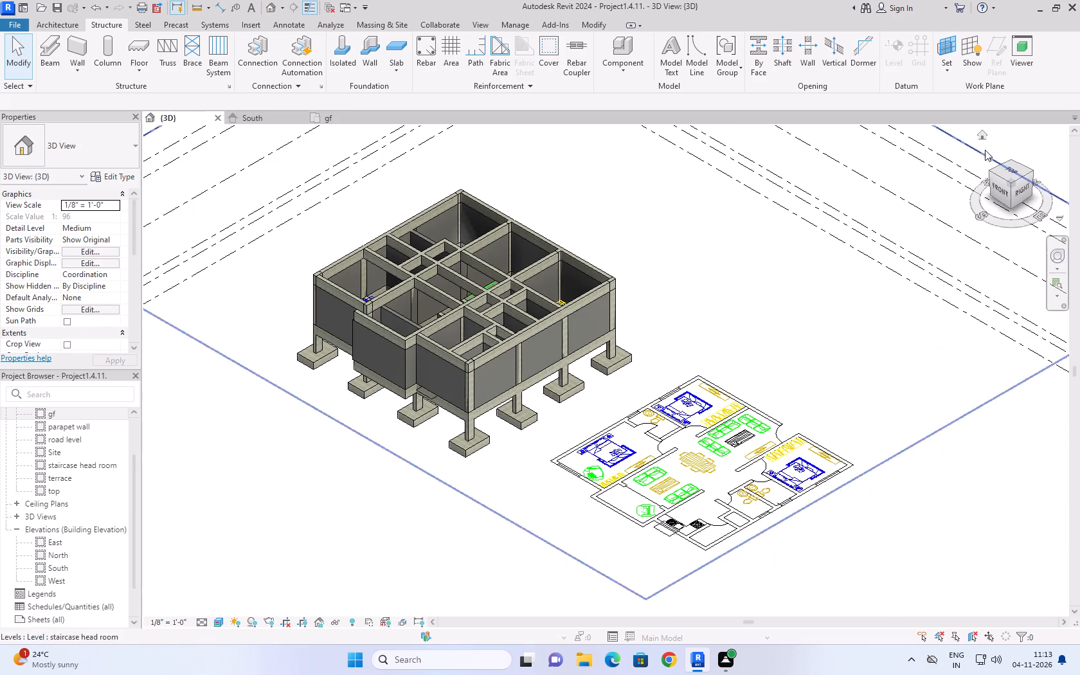
click(985, 138)
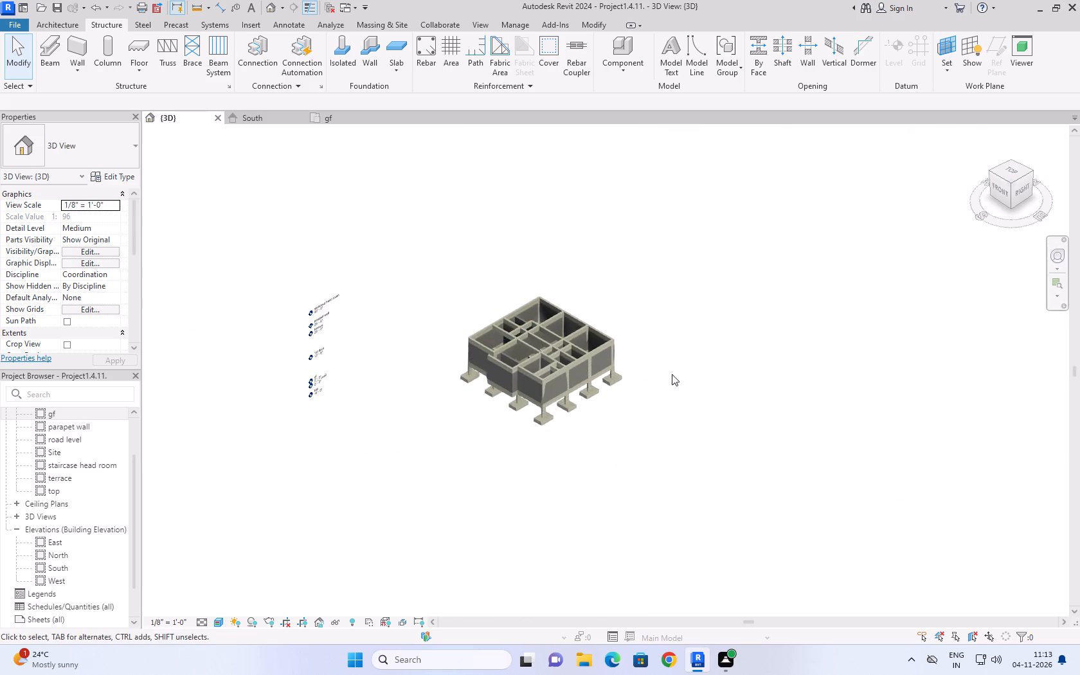
scroll(686, 360, up, 2)
click(265, 122)
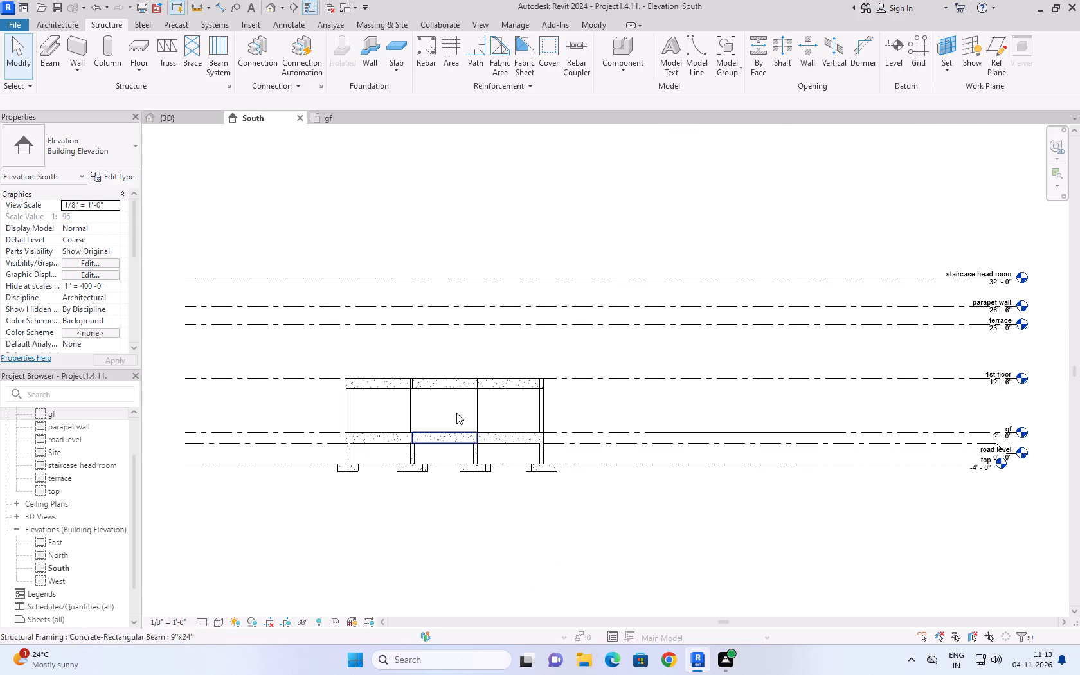
click(166, 116)
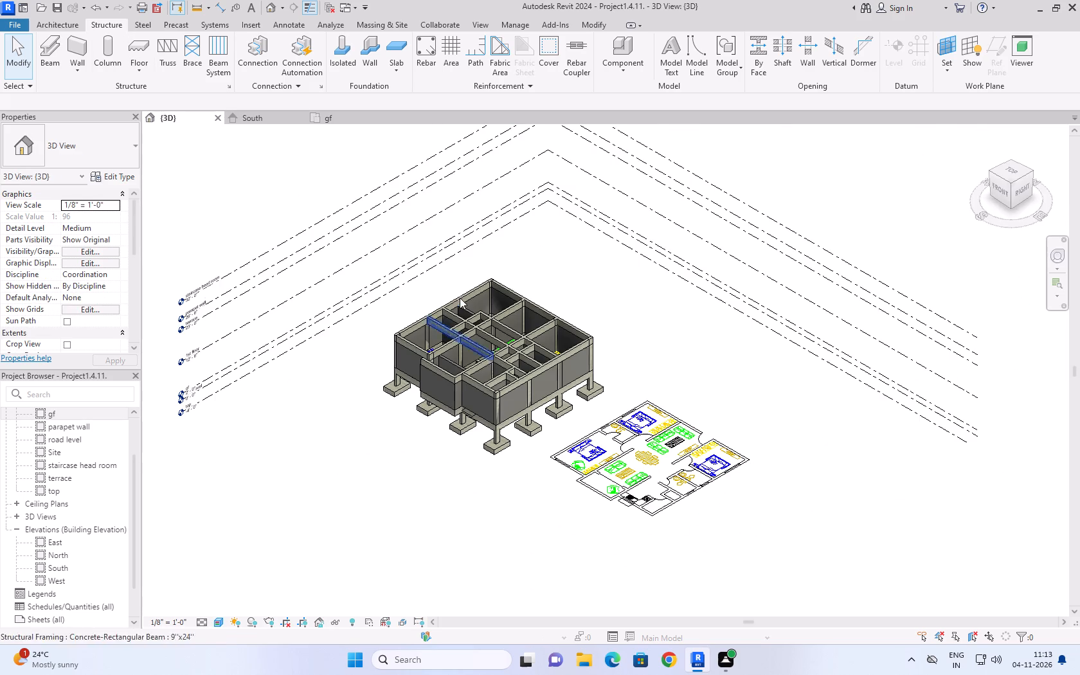
In the gf floor plan, mirror a copy of the Drawing1.dwg import about a near-horizontal axis drawn below the two plans.
click(337, 117)
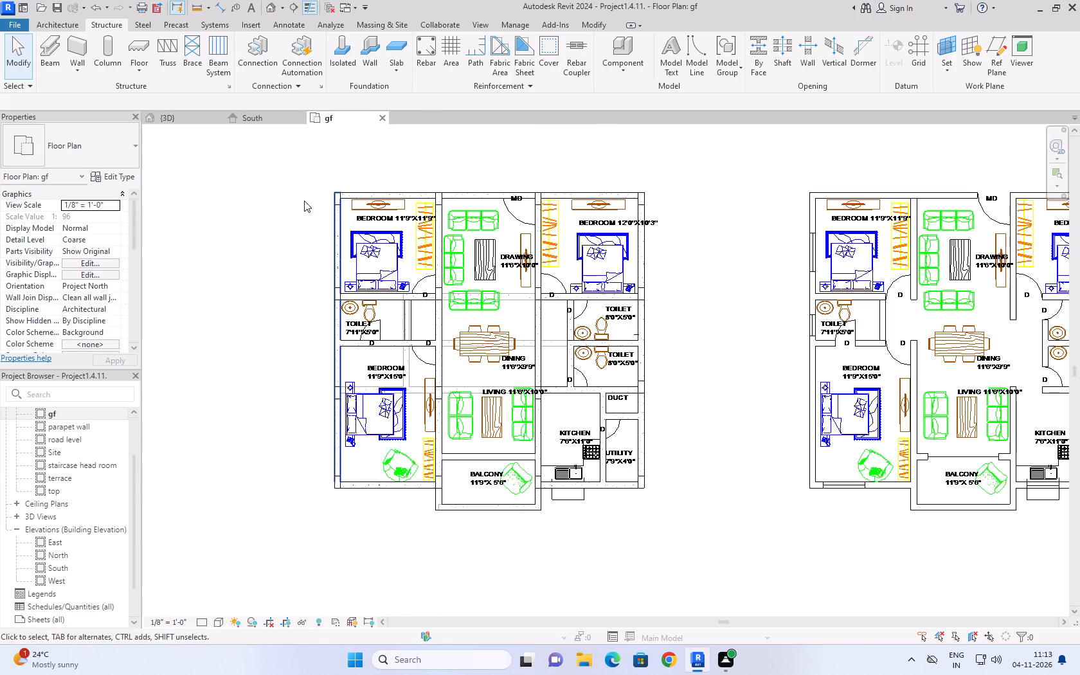
drag(255, 152, 258, 392)
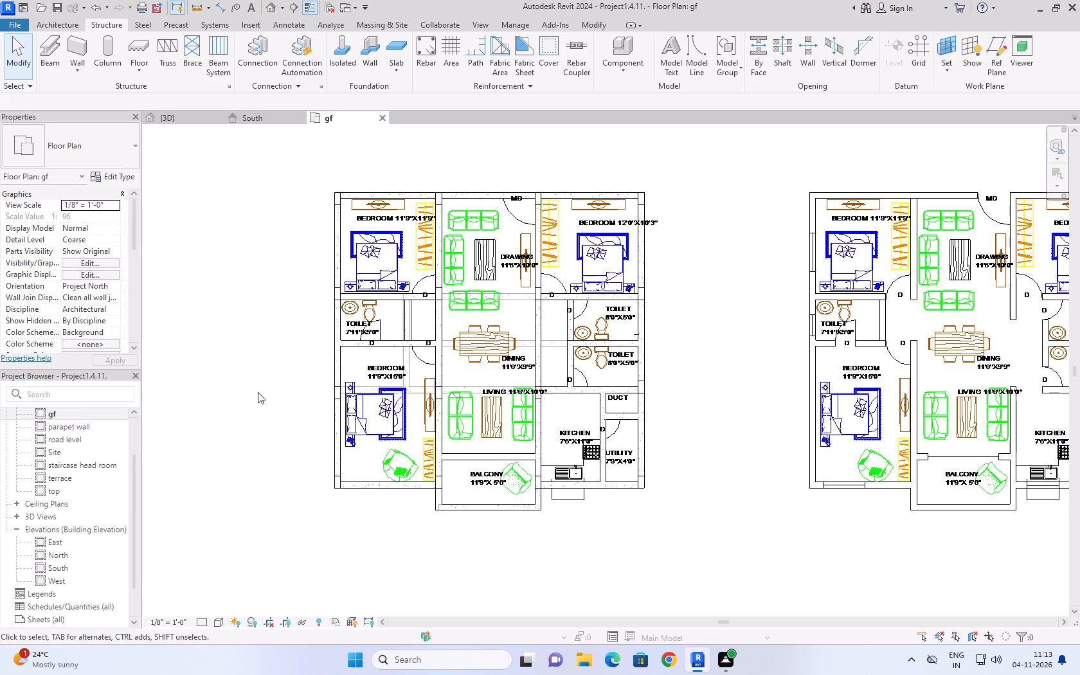
click(258, 392)
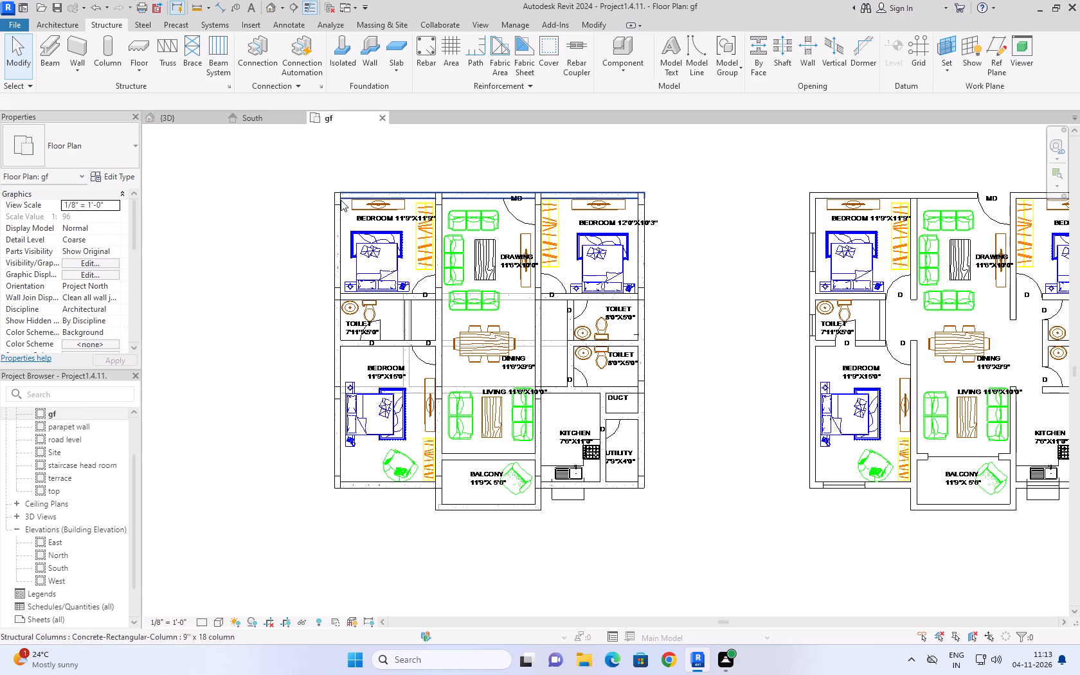
click(423, 429)
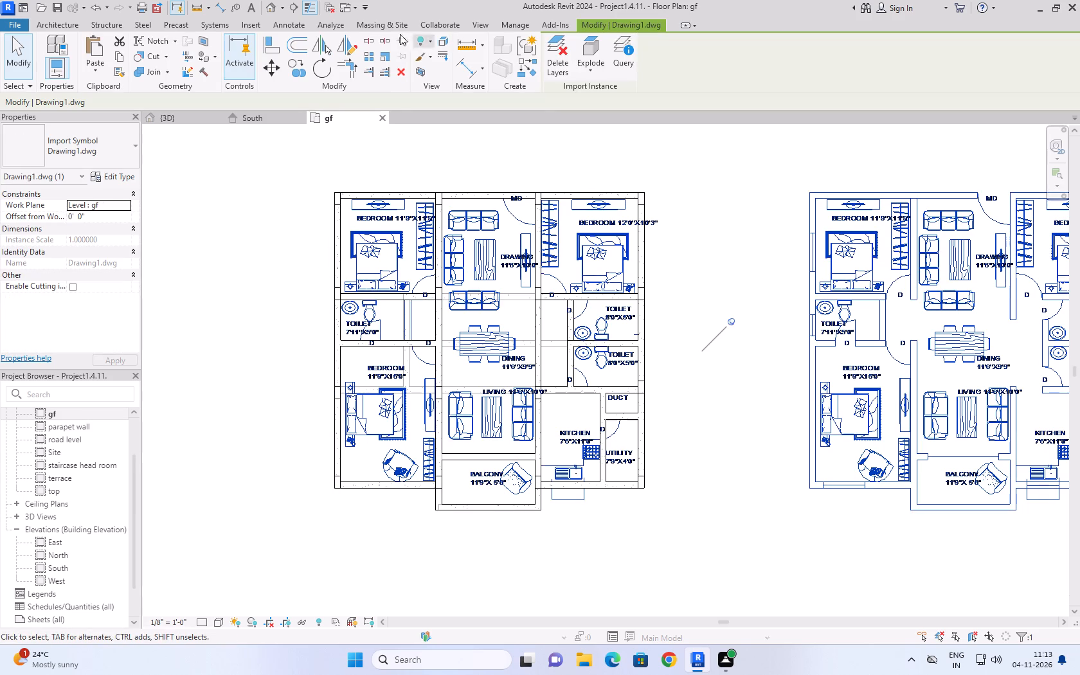
click(321, 42)
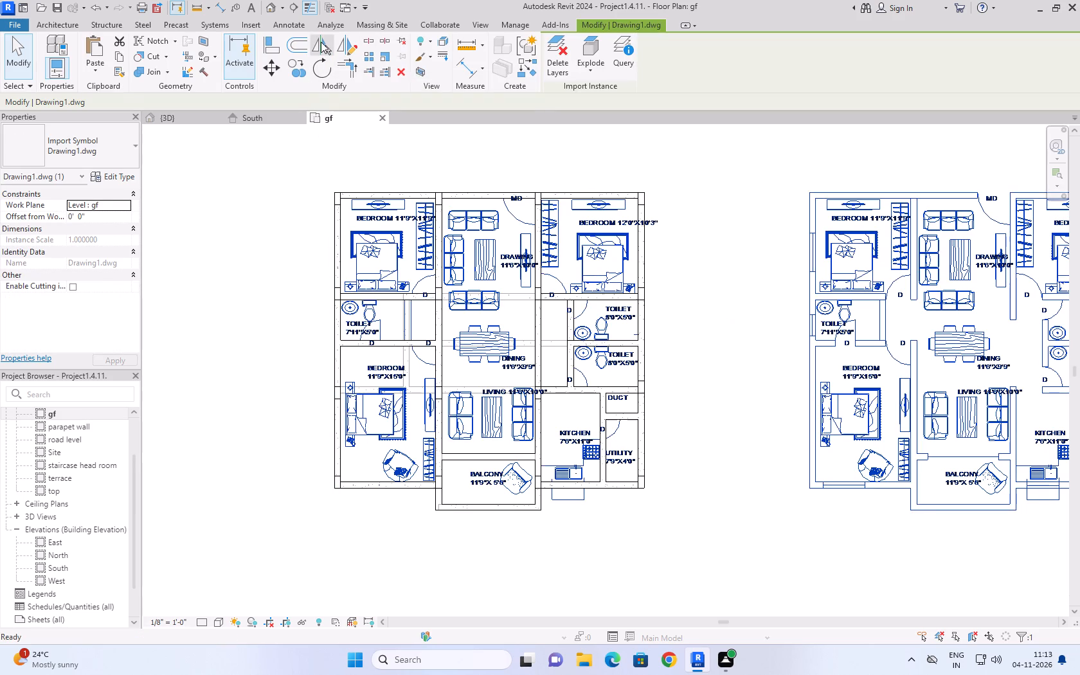
scroll(679, 250, down, 5)
click(520, 407)
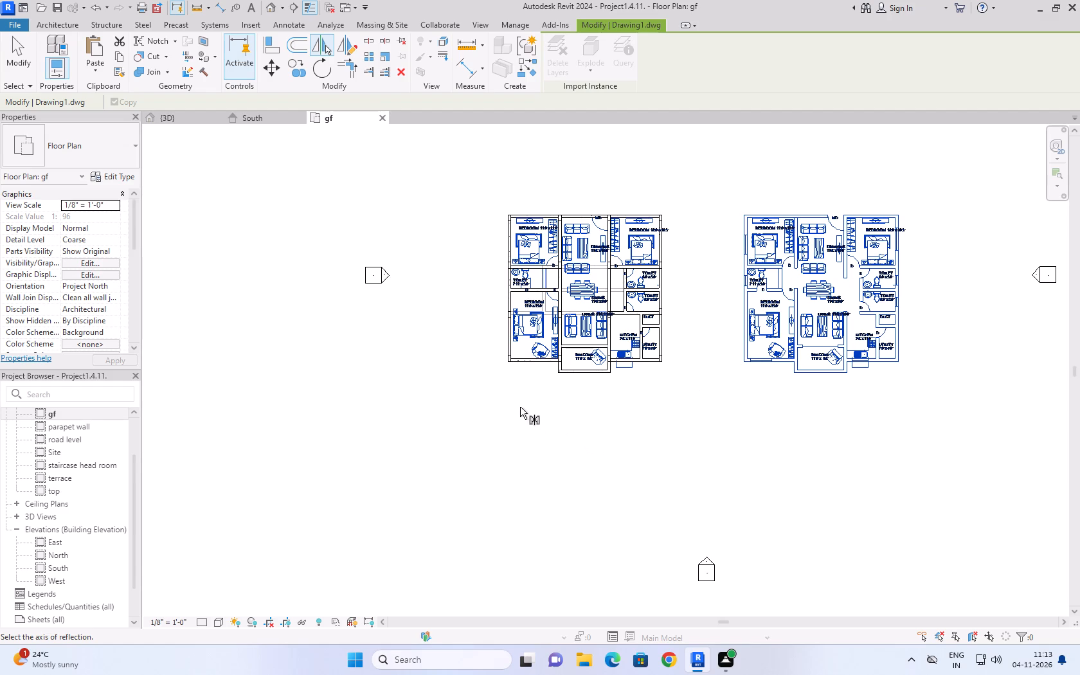
click(911, 414)
drag(513, 411, 946, 413)
click(946, 413)
click(694, 420)
drag(703, 220, 730, 447)
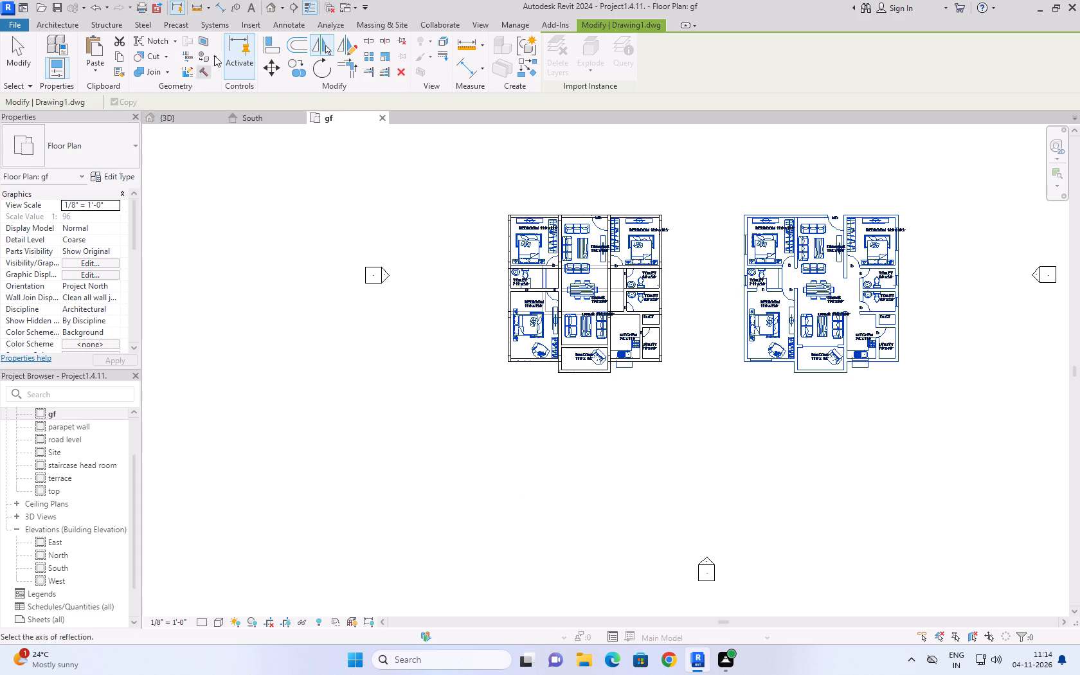
click(339, 47)
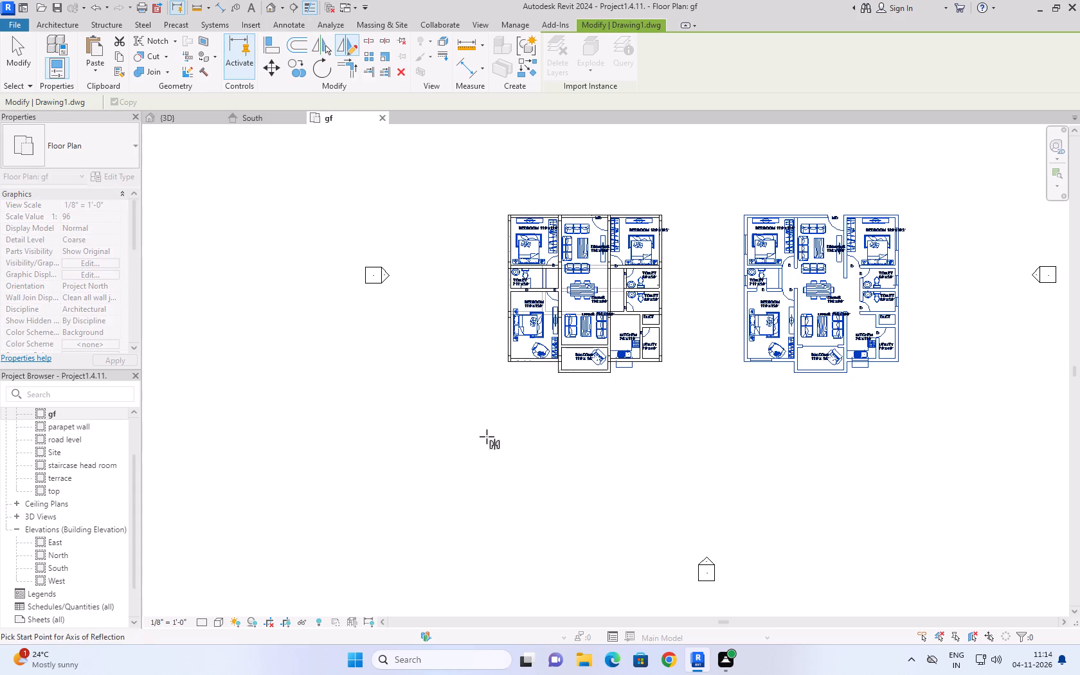
click(487, 436)
click(933, 426)
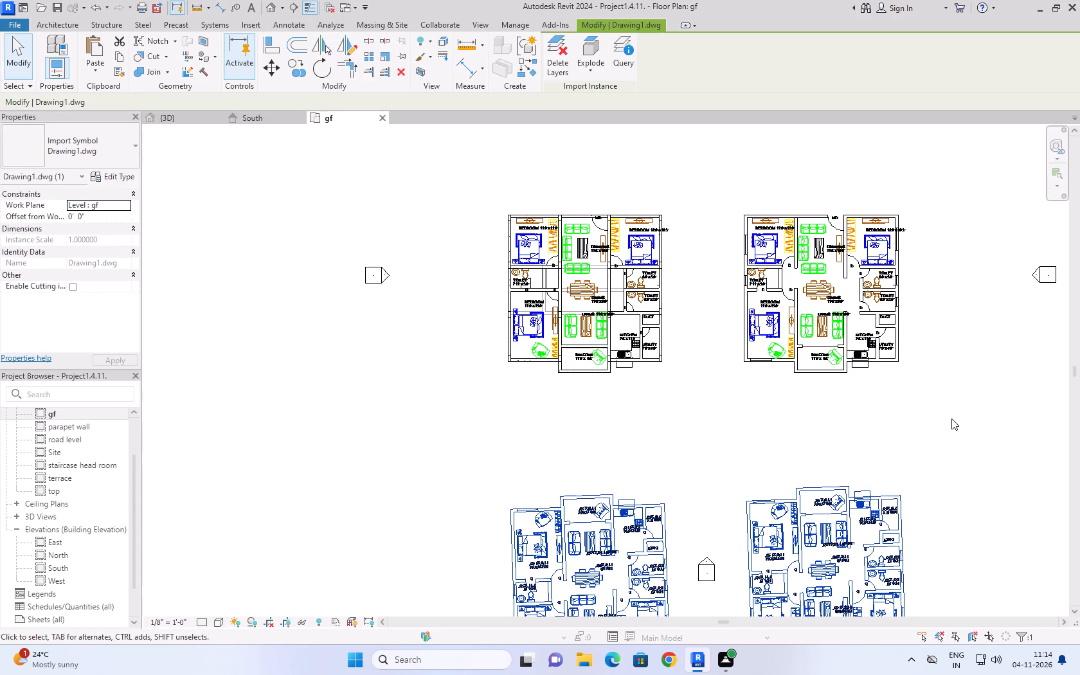
Undo the tilted mirrored copy of the Drawing1.dwg import.
key(ctrl+z)
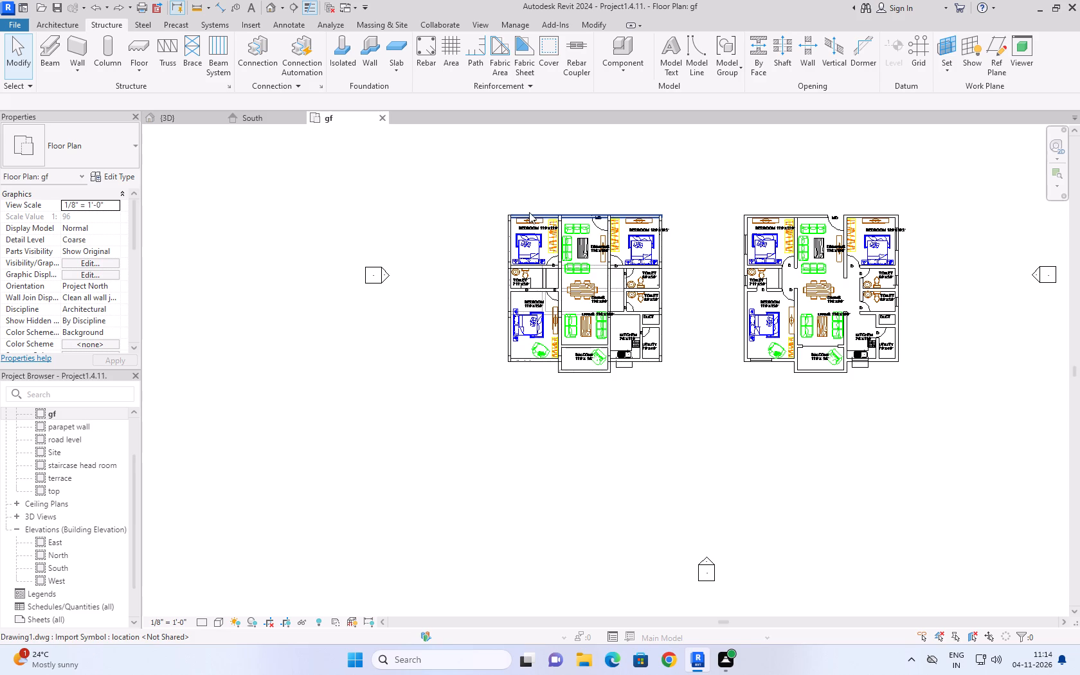
click(704, 210)
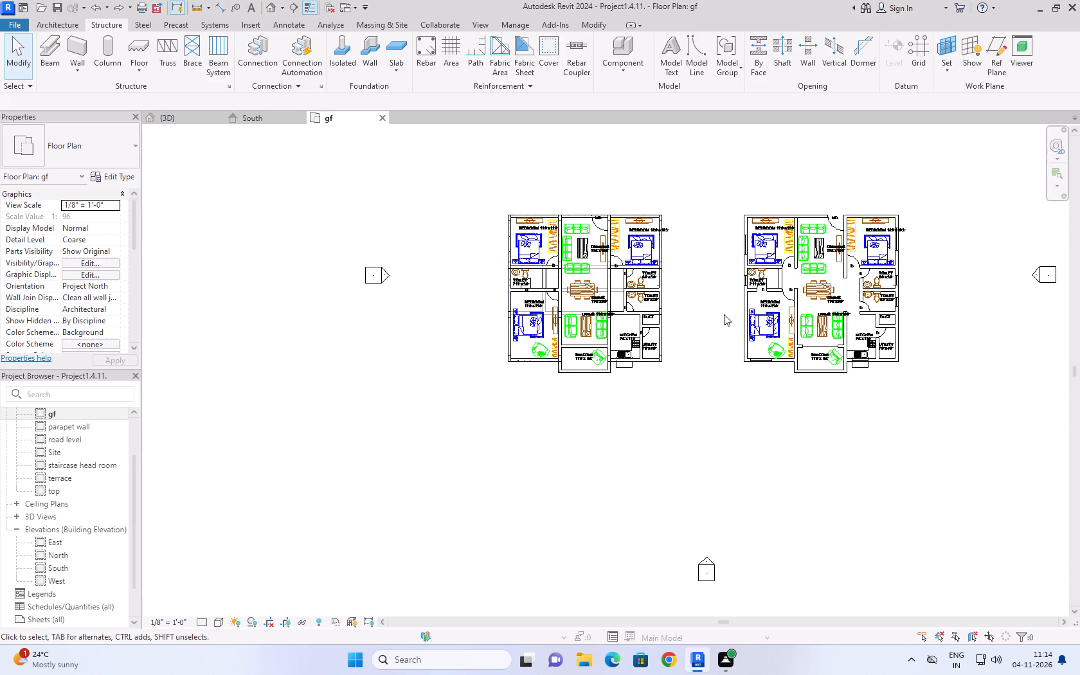
click(705, 500)
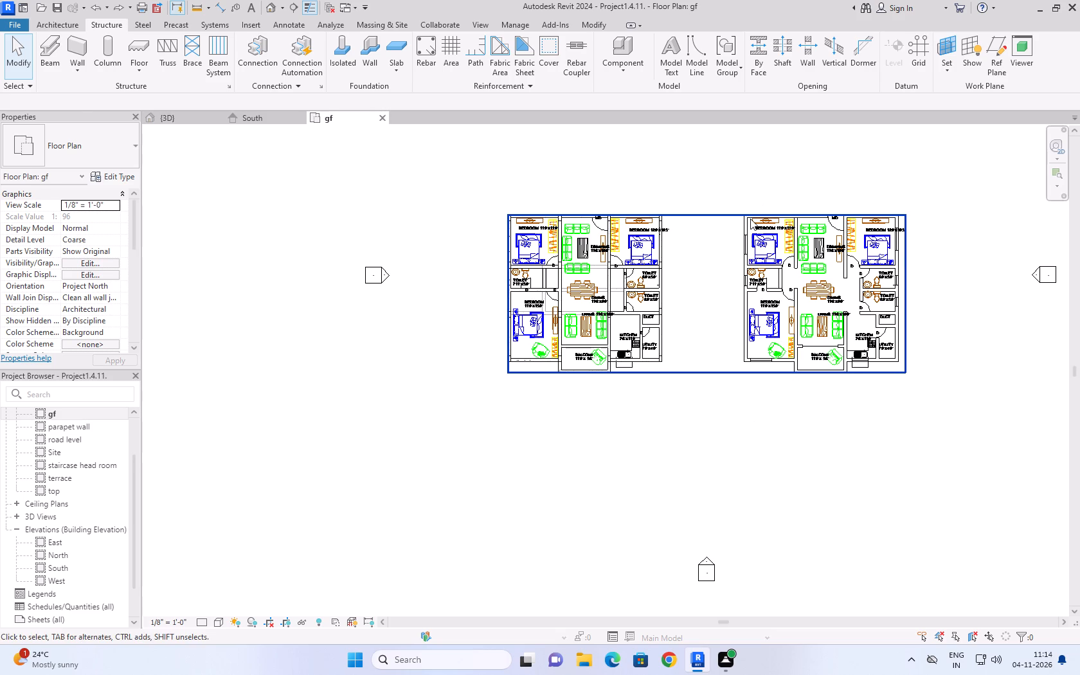
Mirror a copy of the Drawing1.dwg import about an exactly horizontal axis about 15' below the two plans.
click(750, 219)
click(343, 42)
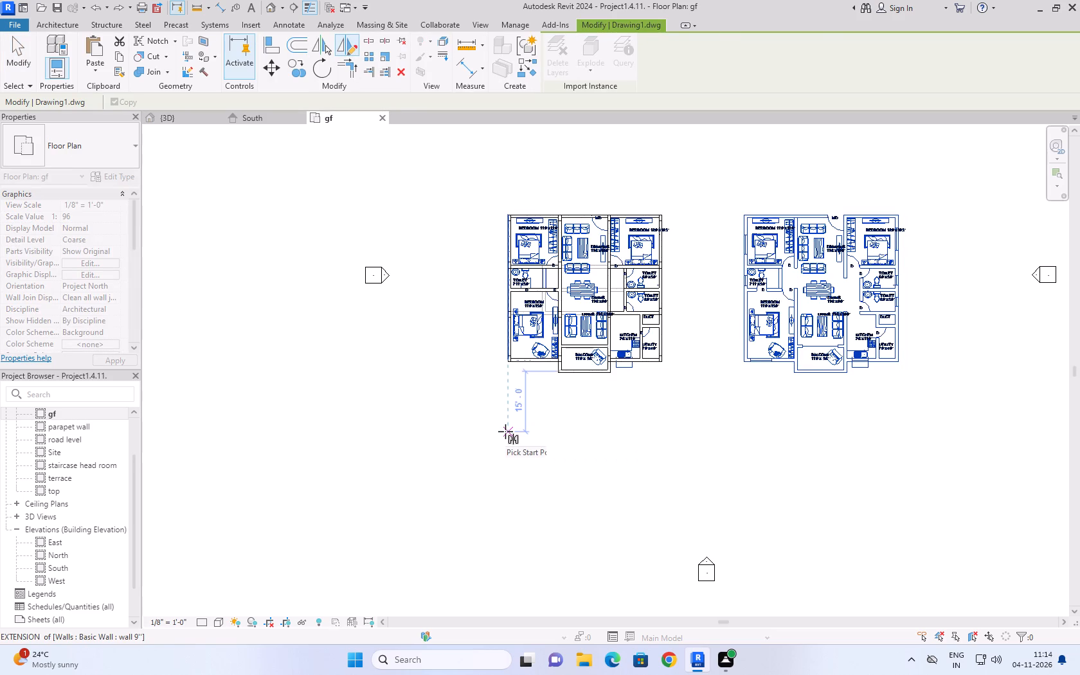
shift+drag(505, 431, 783, 449)
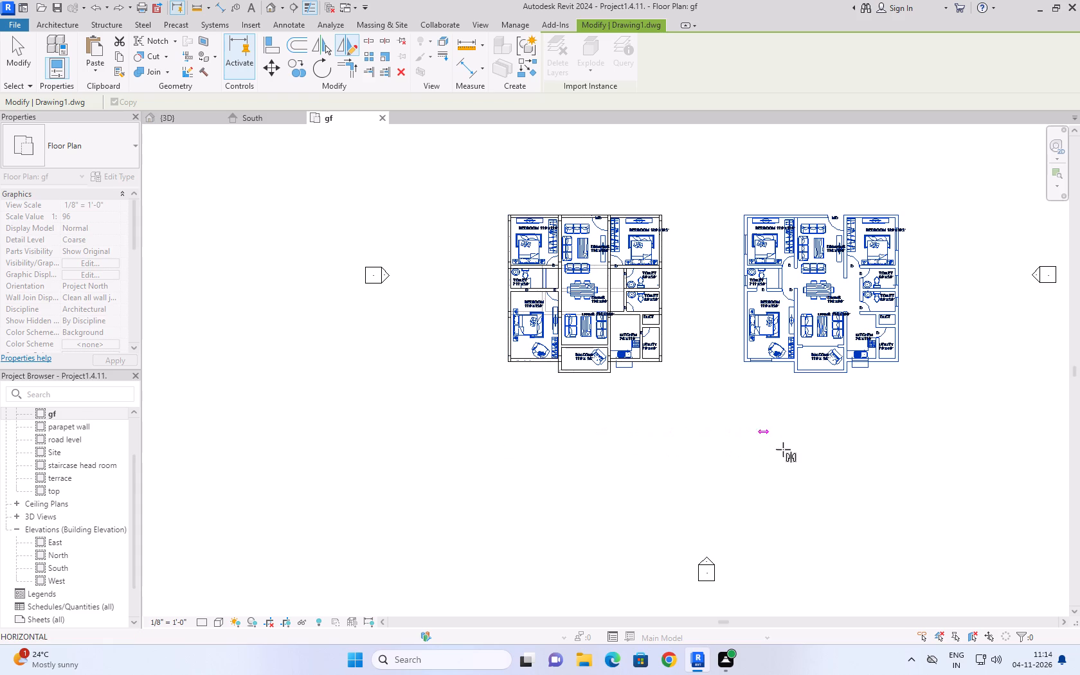
shift+drag(783, 449, 914, 462)
click(517, 435)
scroll(843, 417, down, 3)
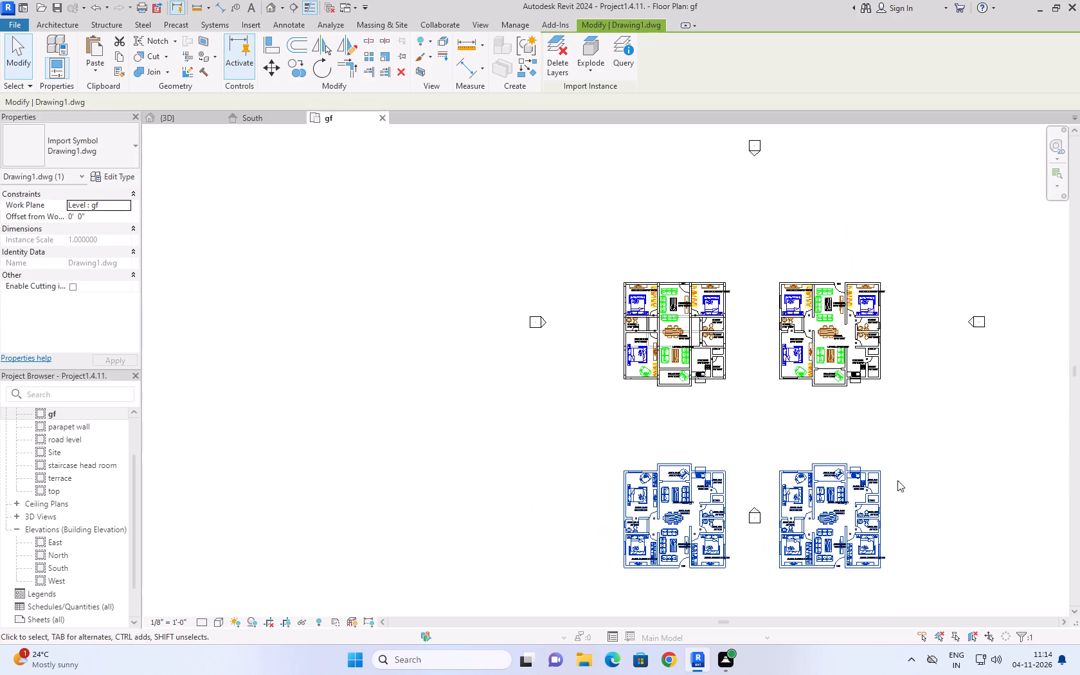
scroll(884, 582, up, 3)
scroll(896, 533, down, 3)
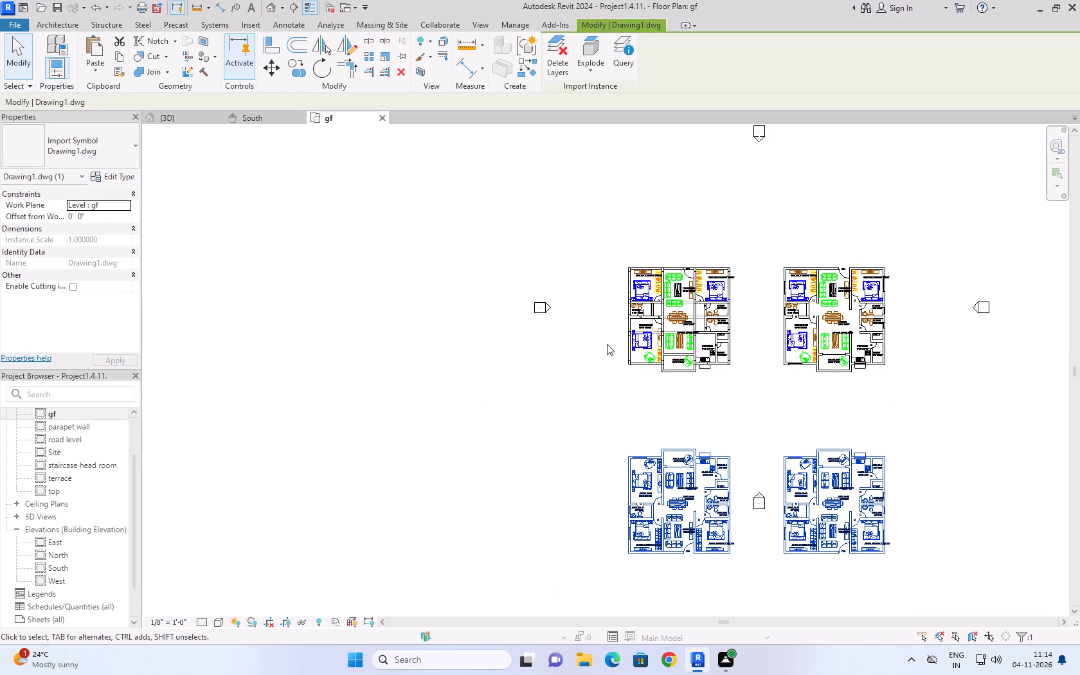
click(313, 294)
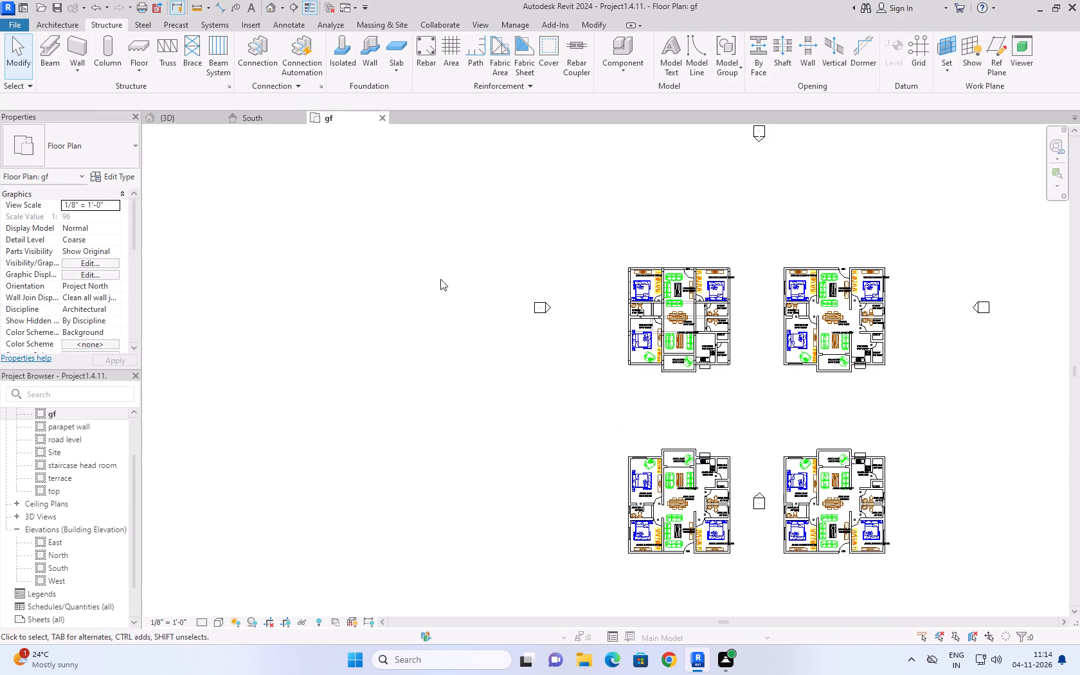
Move the south elevation marker from between the mirrored plans to clear space below them.
scroll(398, 378, down, 3)
scroll(526, 516, down, 1)
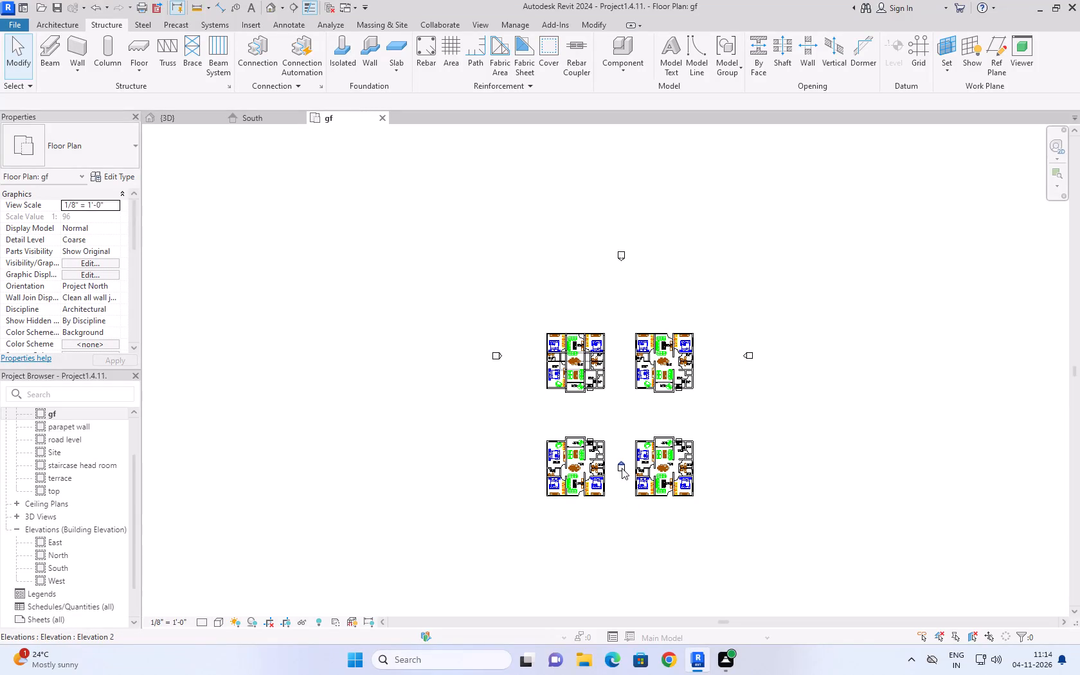
scroll(620, 478, up, 4)
drag(613, 433, 633, 486)
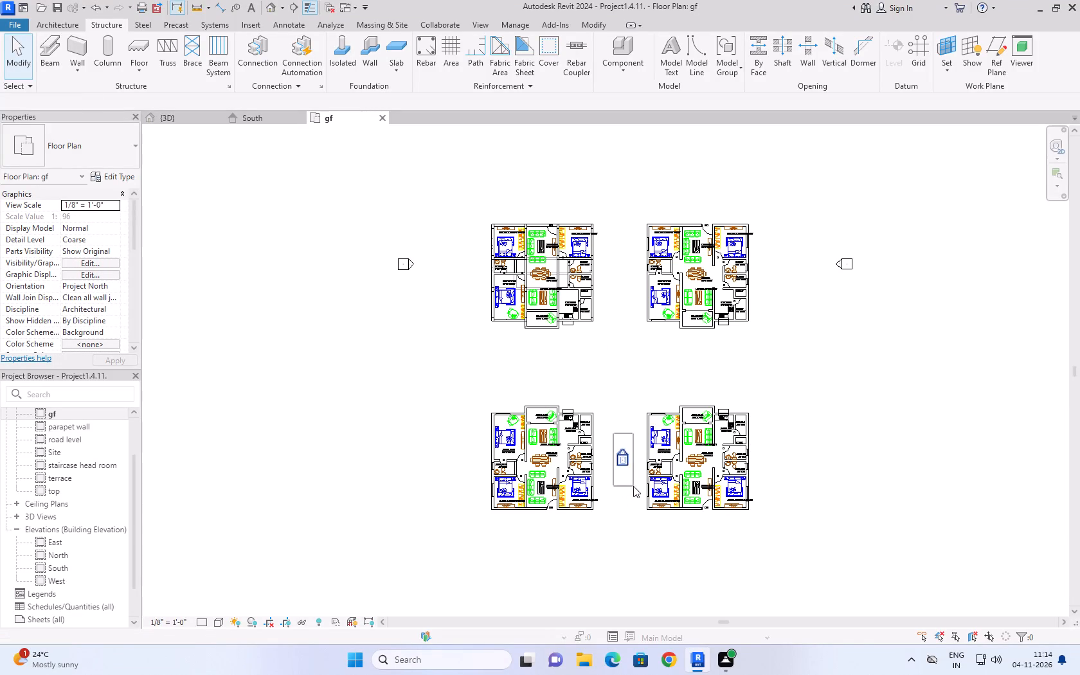
drag(624, 460, 625, 600)
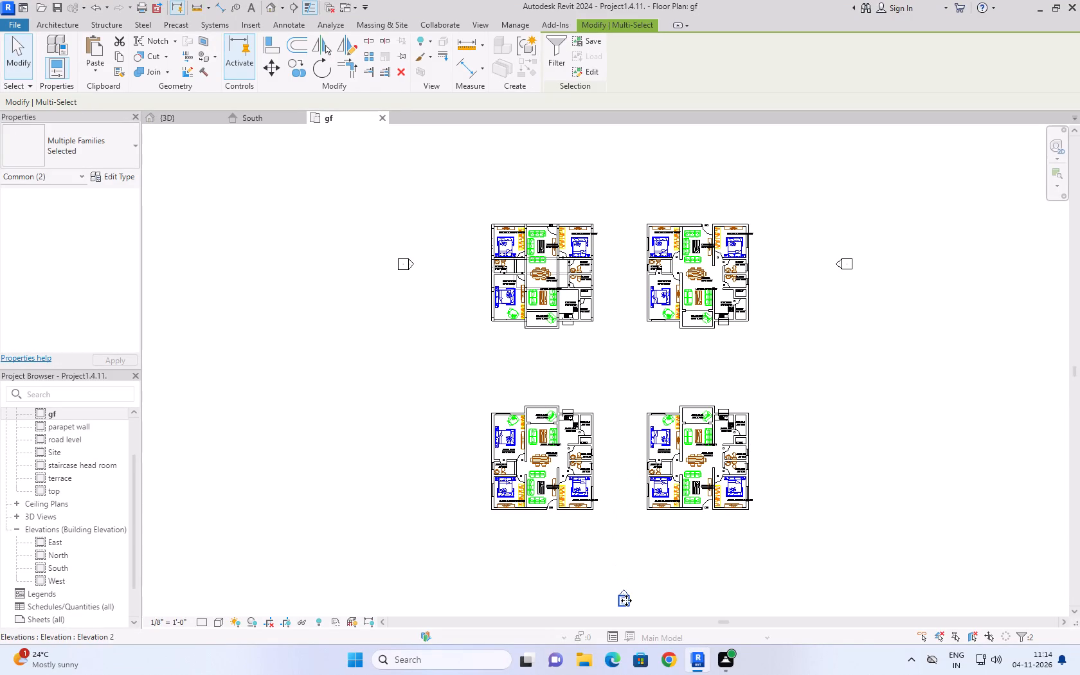
click(834, 366)
Examine the building model and the mirrored plan copies in the 3D home view, the South elevation and the gf floor plan.
scroll(840, 378, down, 4)
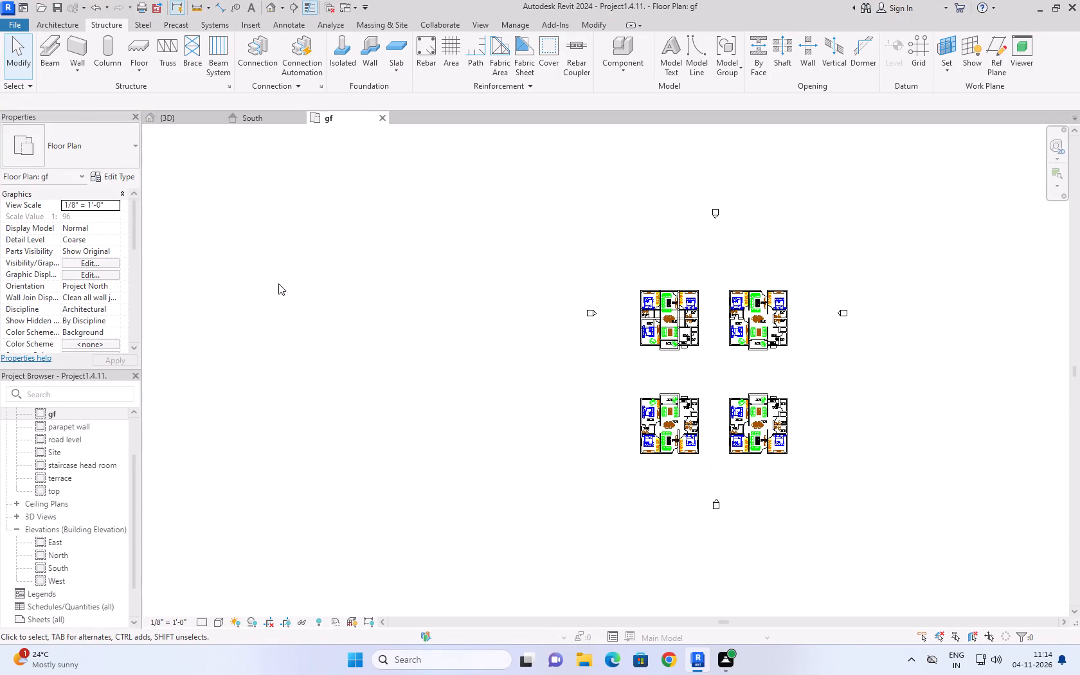
click(170, 115)
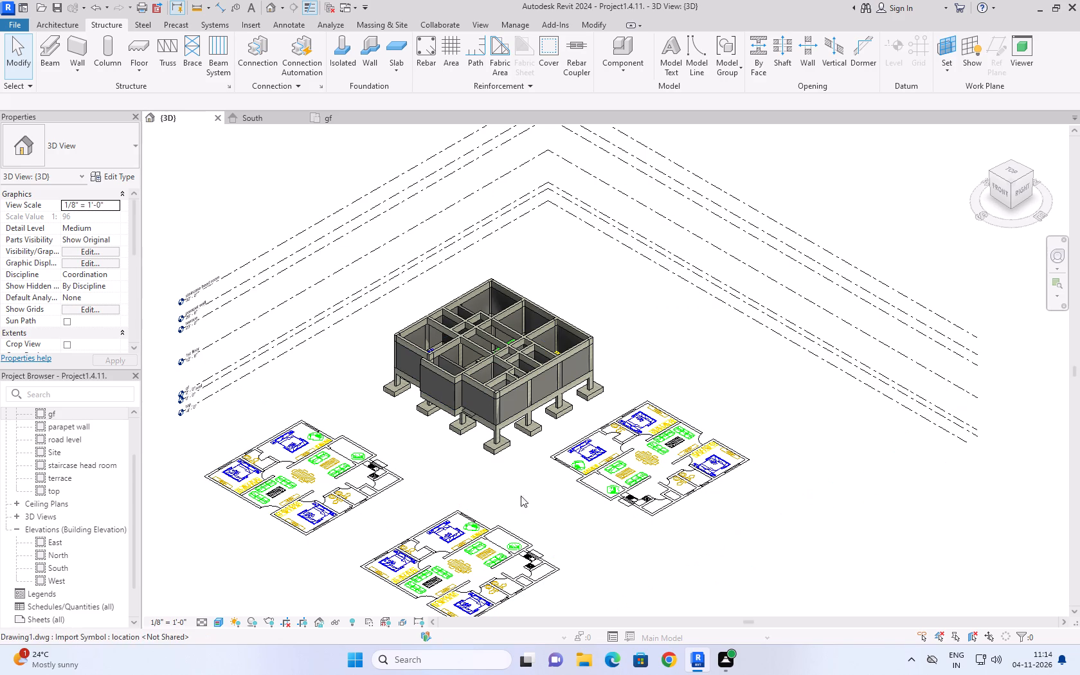
click(982, 134)
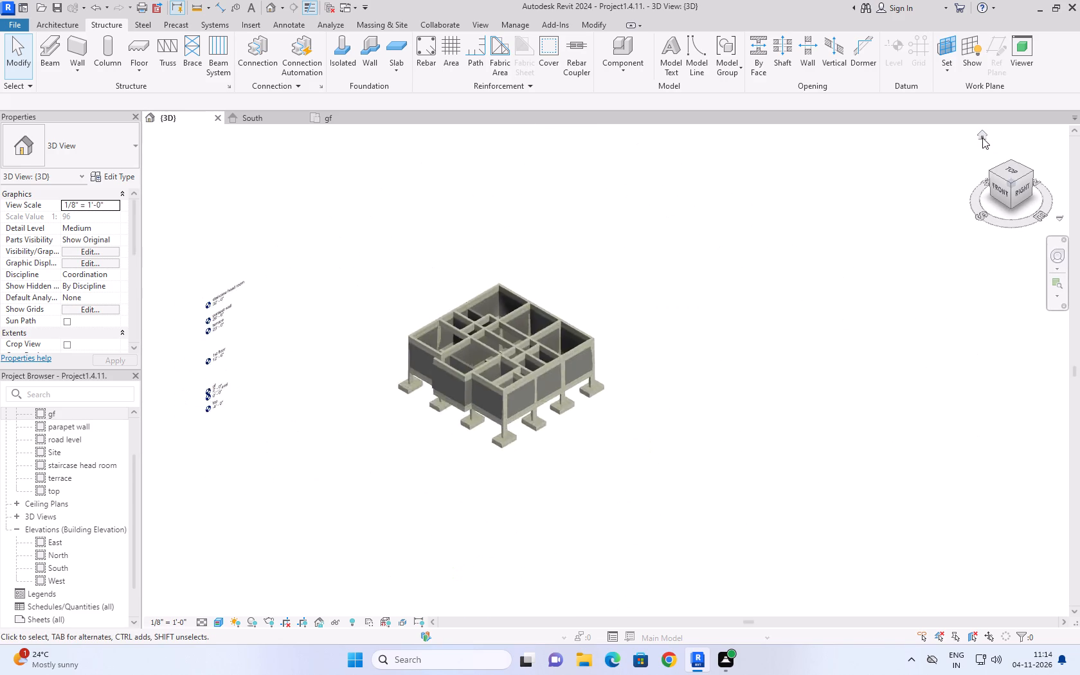
scroll(397, 536, up, 3)
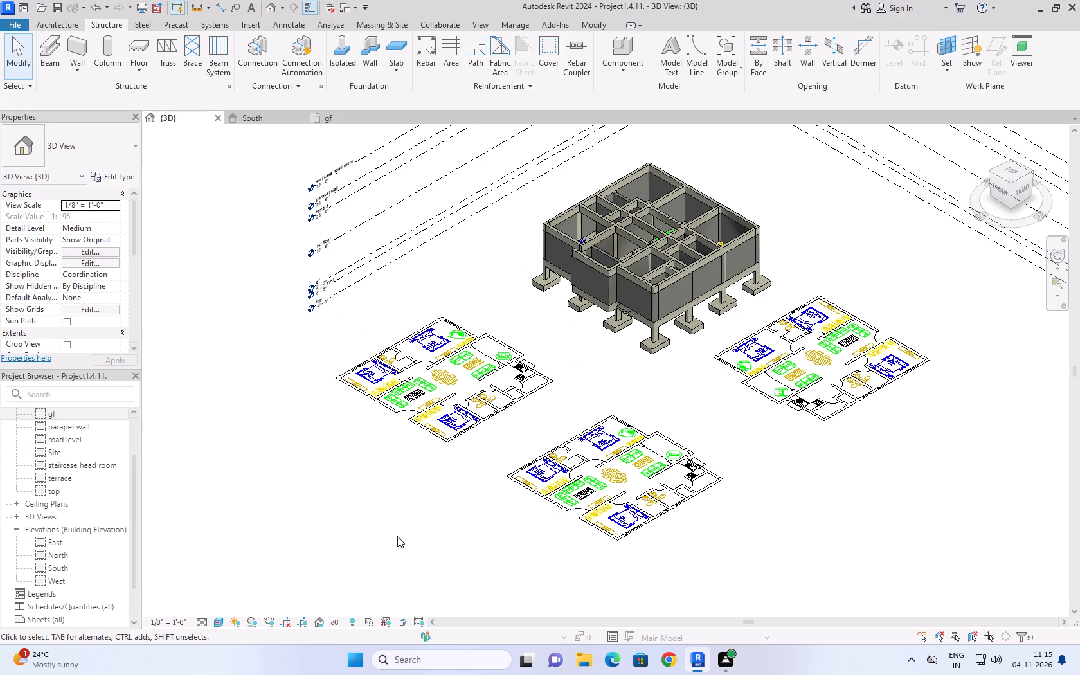
click(265, 117)
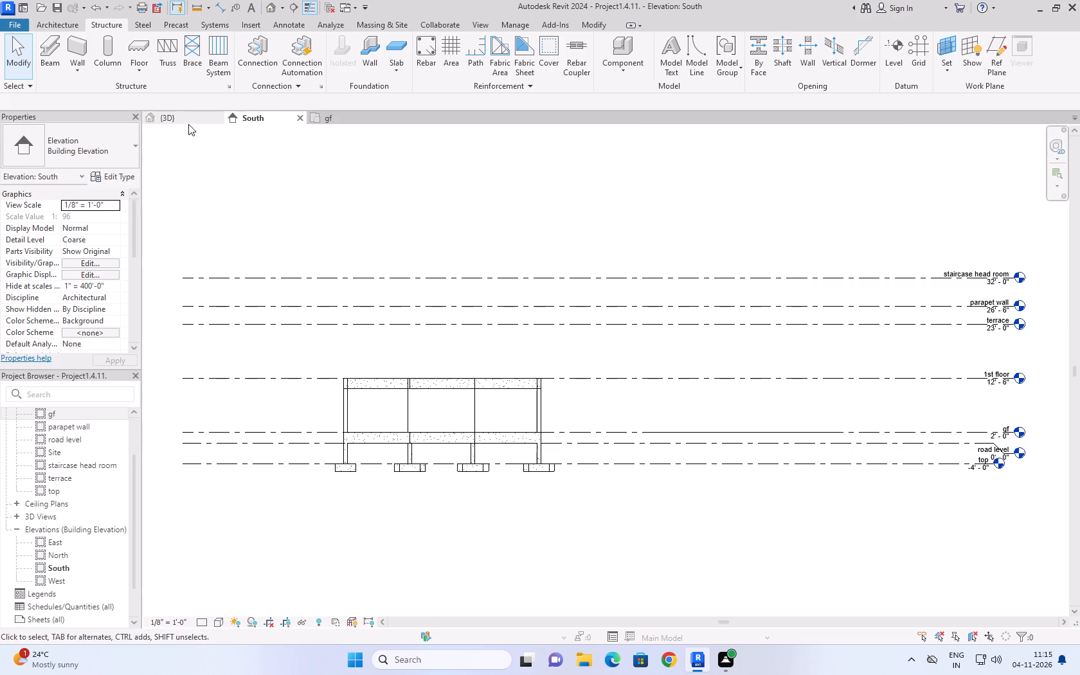
click(186, 120)
click(331, 120)
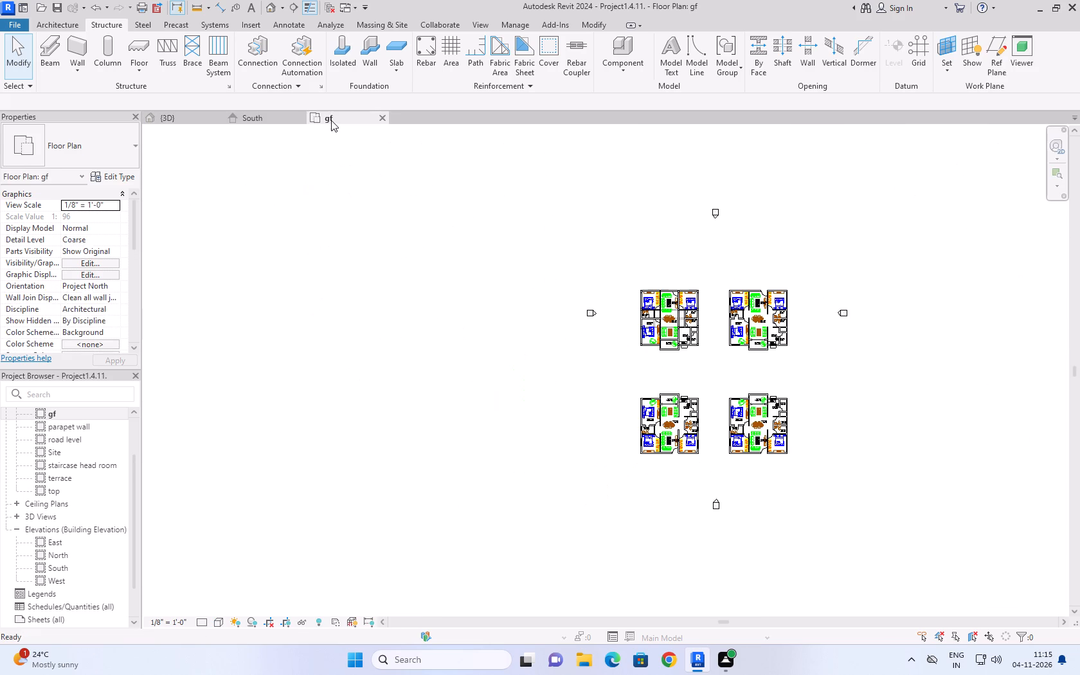
scroll(820, 444, up, 5)
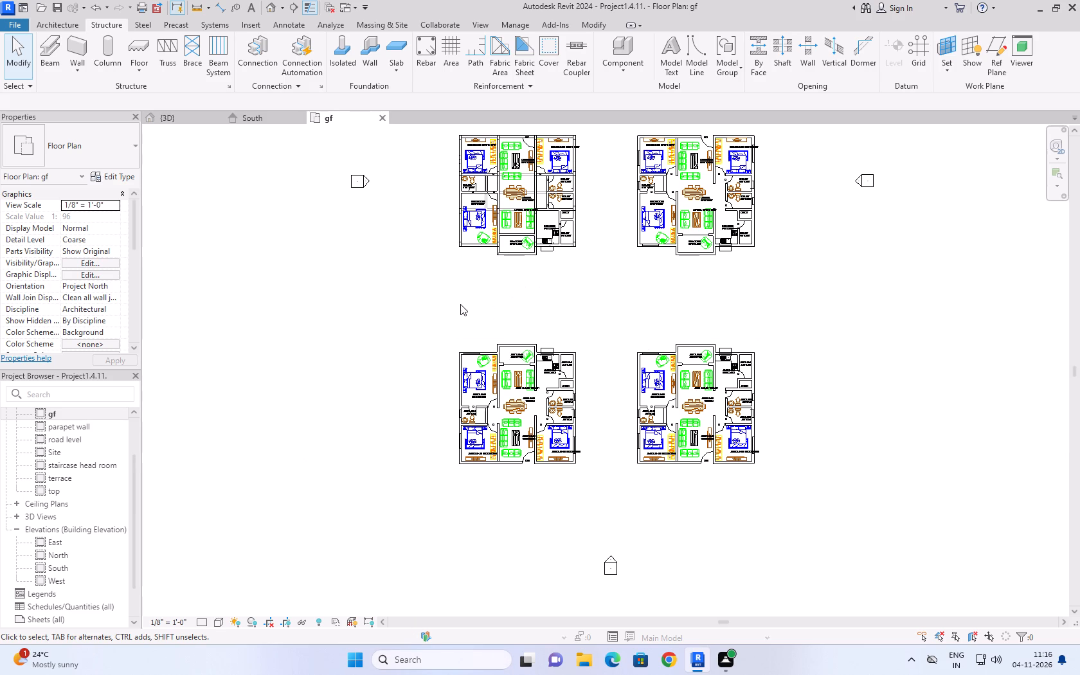
middle_drag(460, 304, 332, 370)
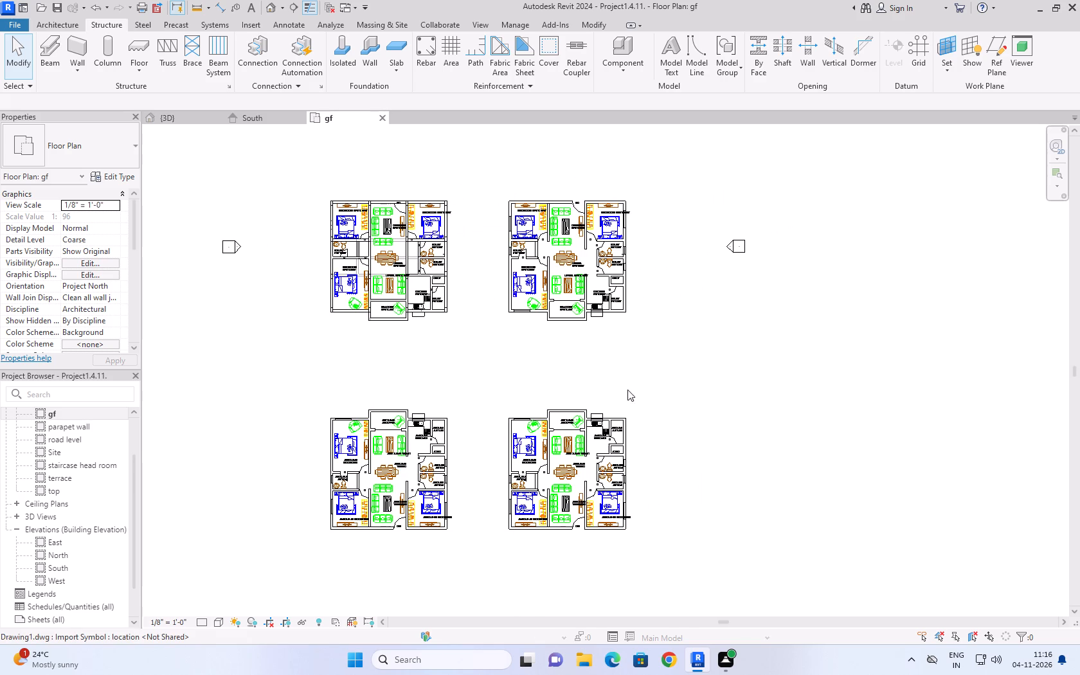
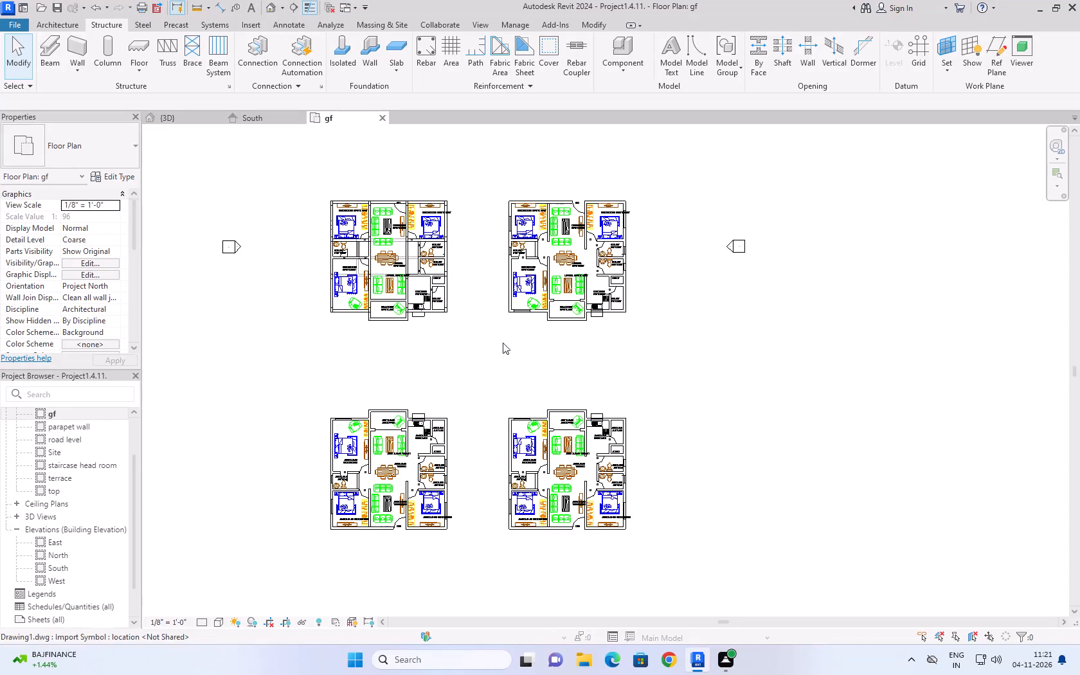
Review the building structure in the gf floor plan, the South elevation and the 3D view.
scroll(701, 366, down, 2)
scroll(591, 378, up, 3)
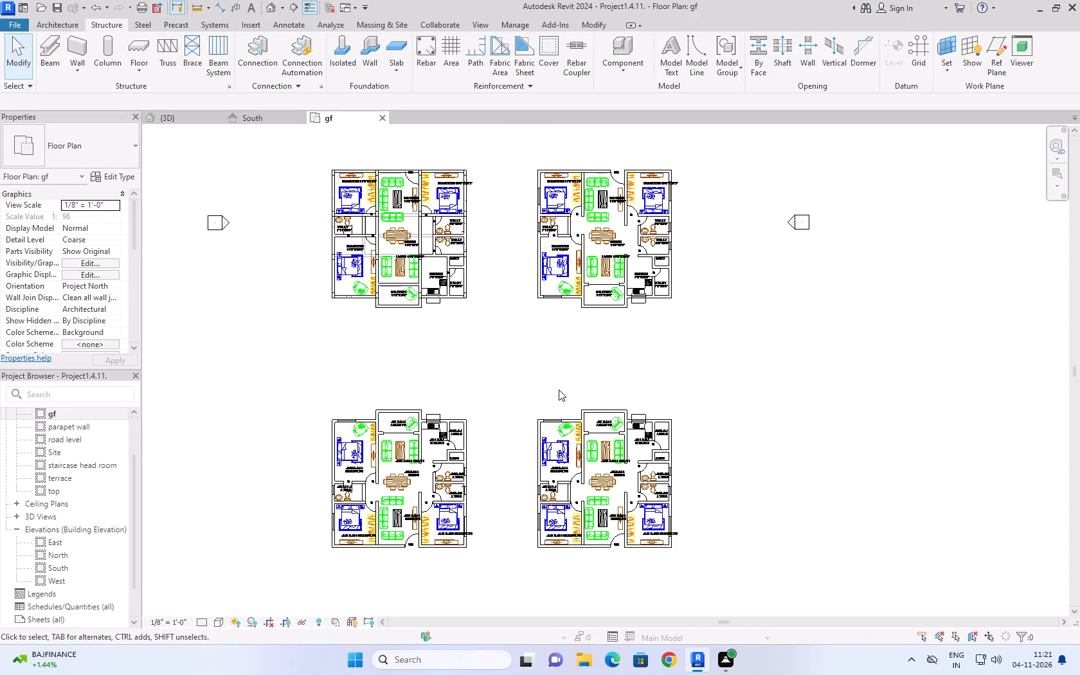
scroll(704, 481, down, 3)
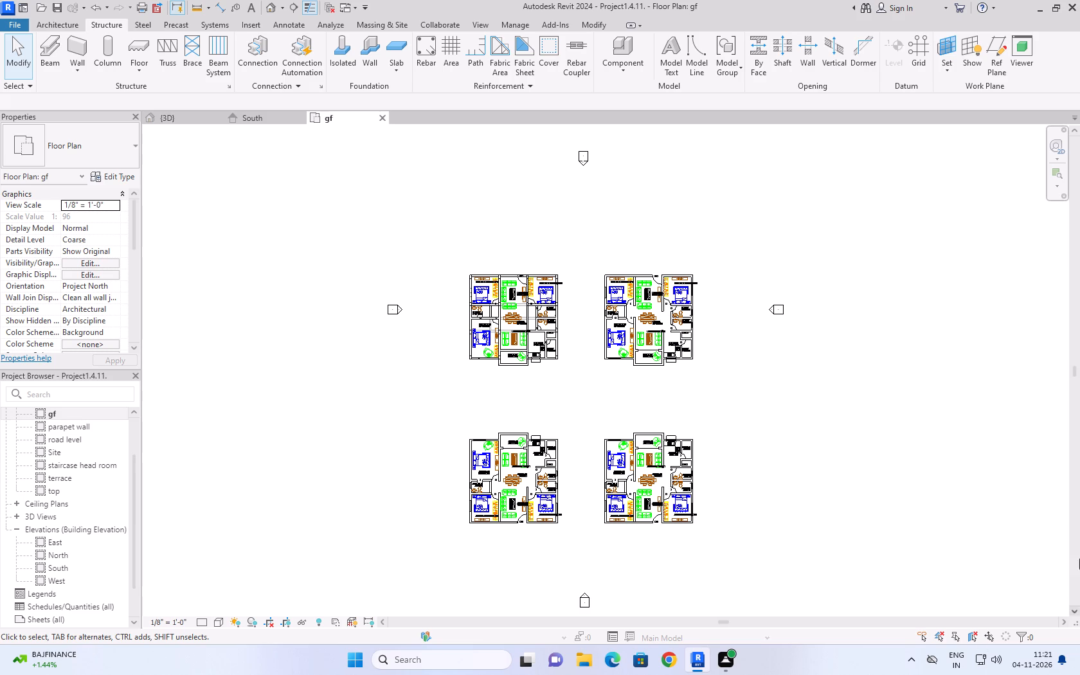
click(744, 450)
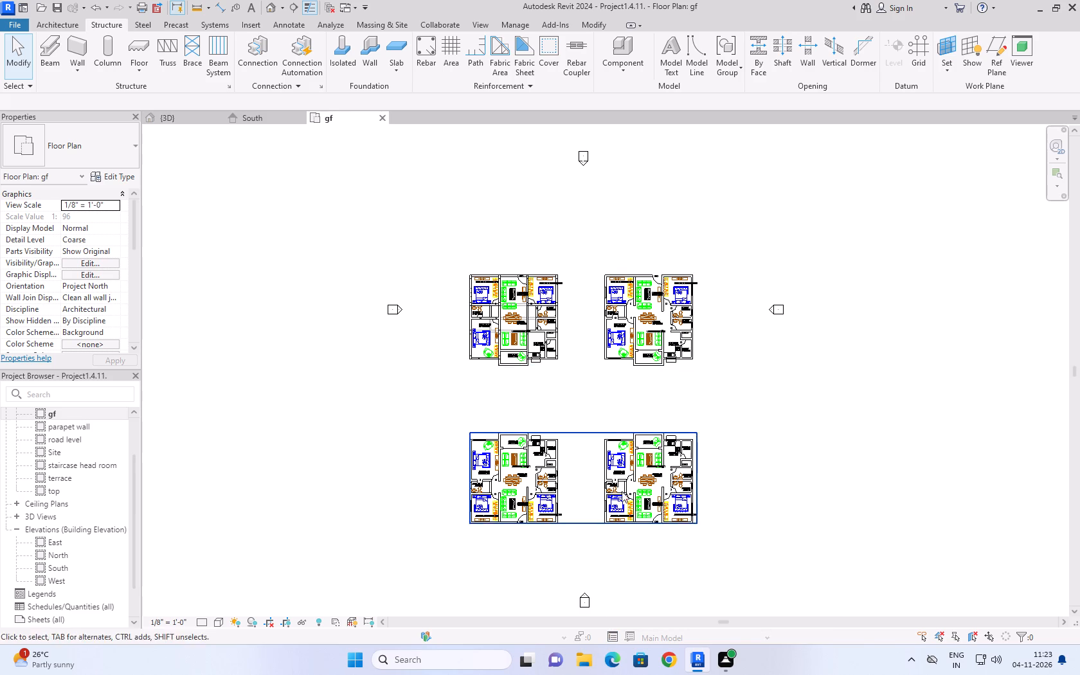
click(13, 54)
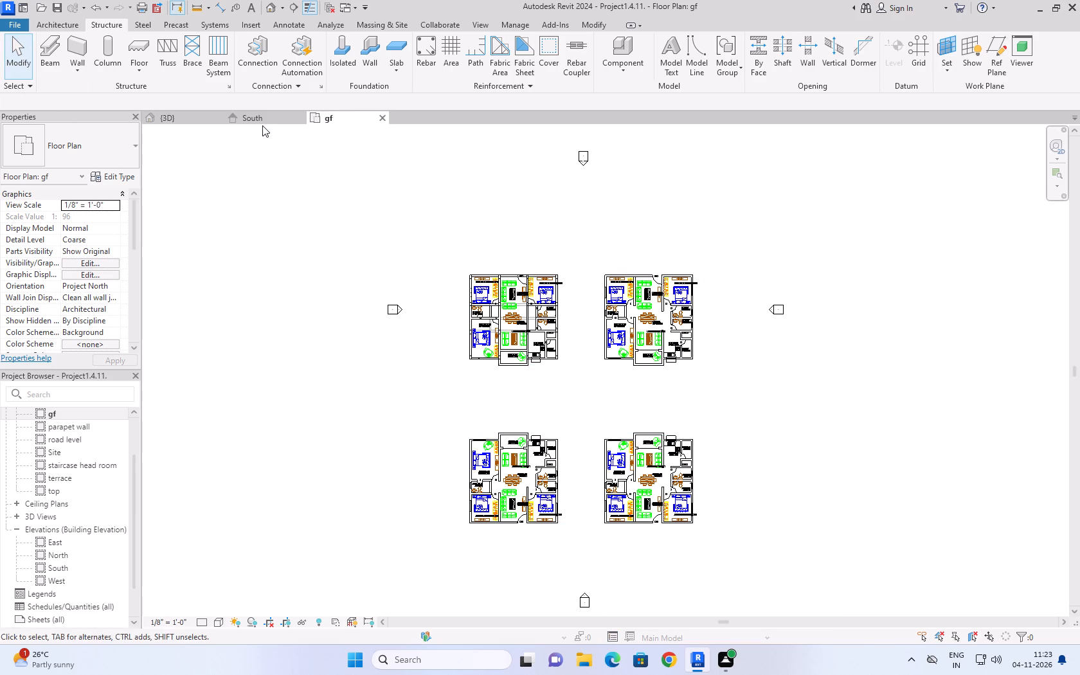
click(261, 123)
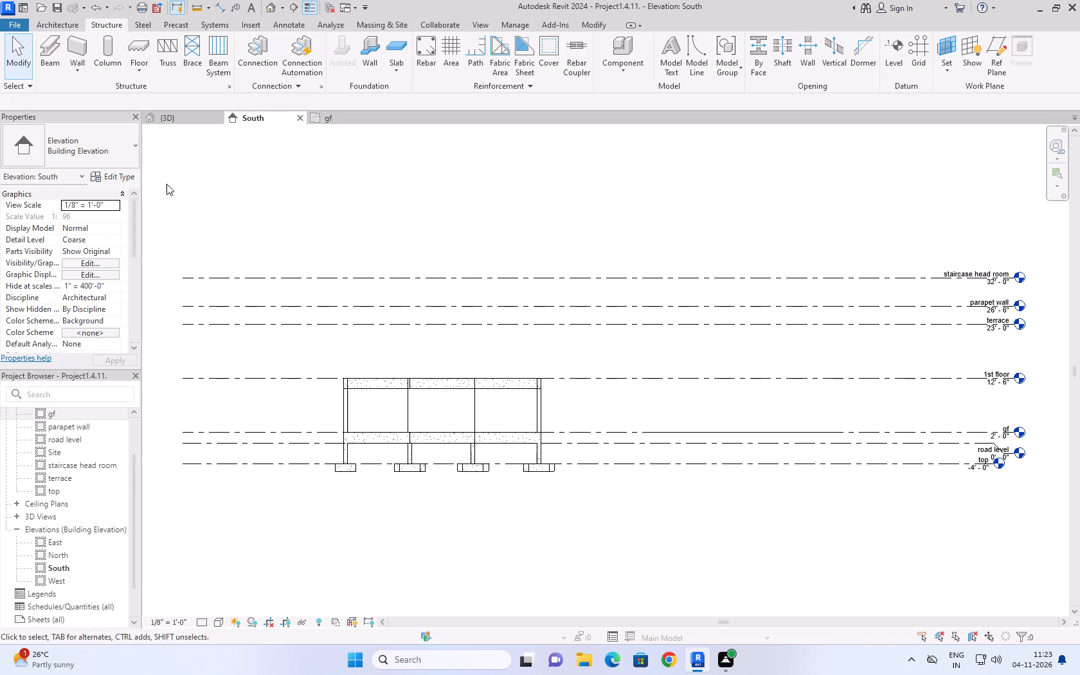
click(165, 118)
middle_drag(603, 375, 559, 426)
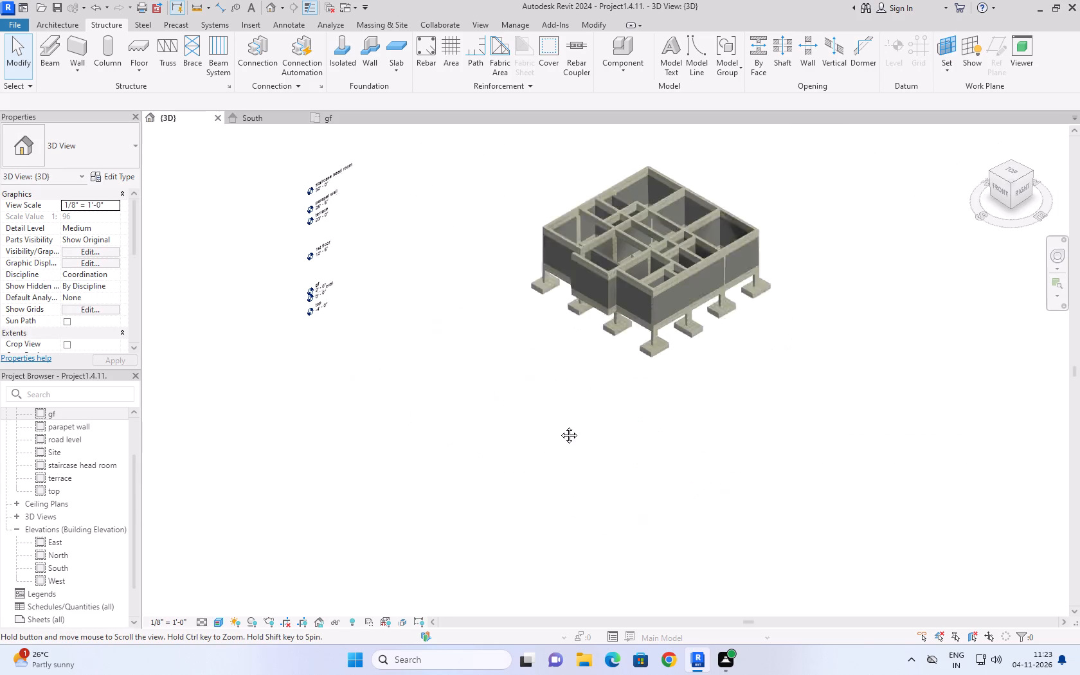
middle_drag(559, 426, 474, 471)
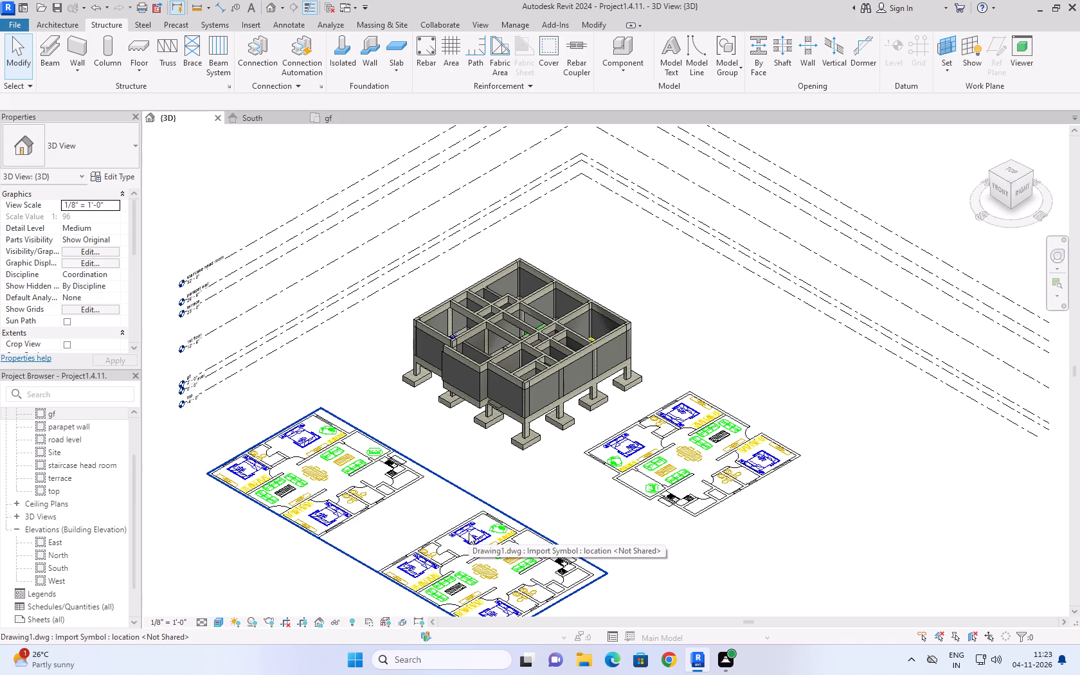
middle_drag(563, 454, 564, 454)
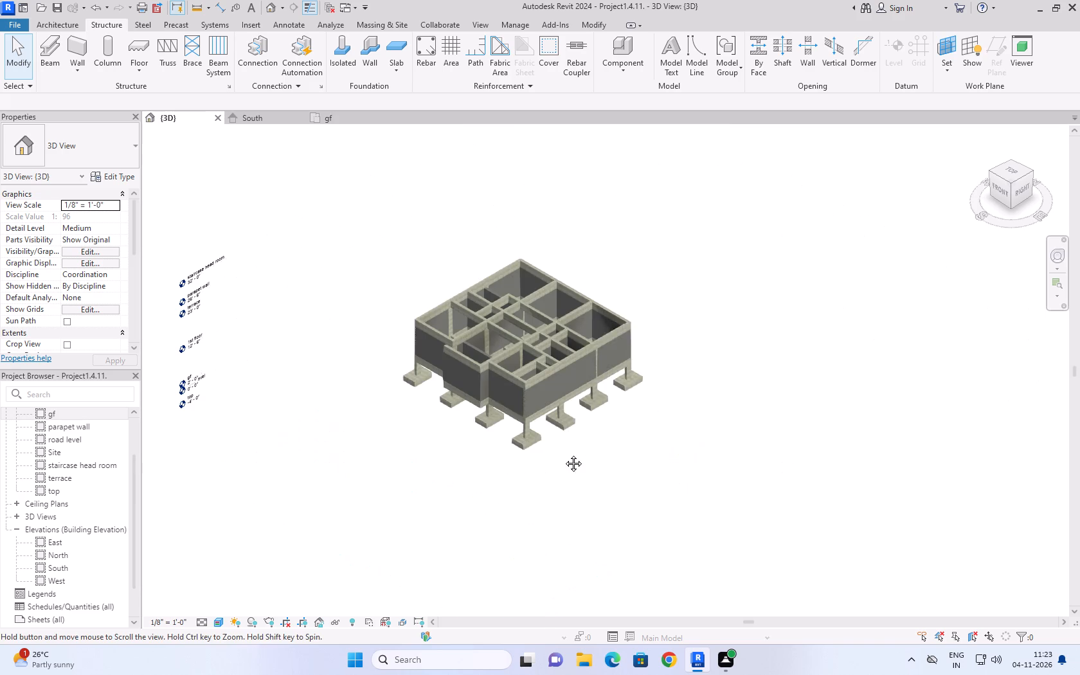
middle_drag(564, 454, 489, 519)
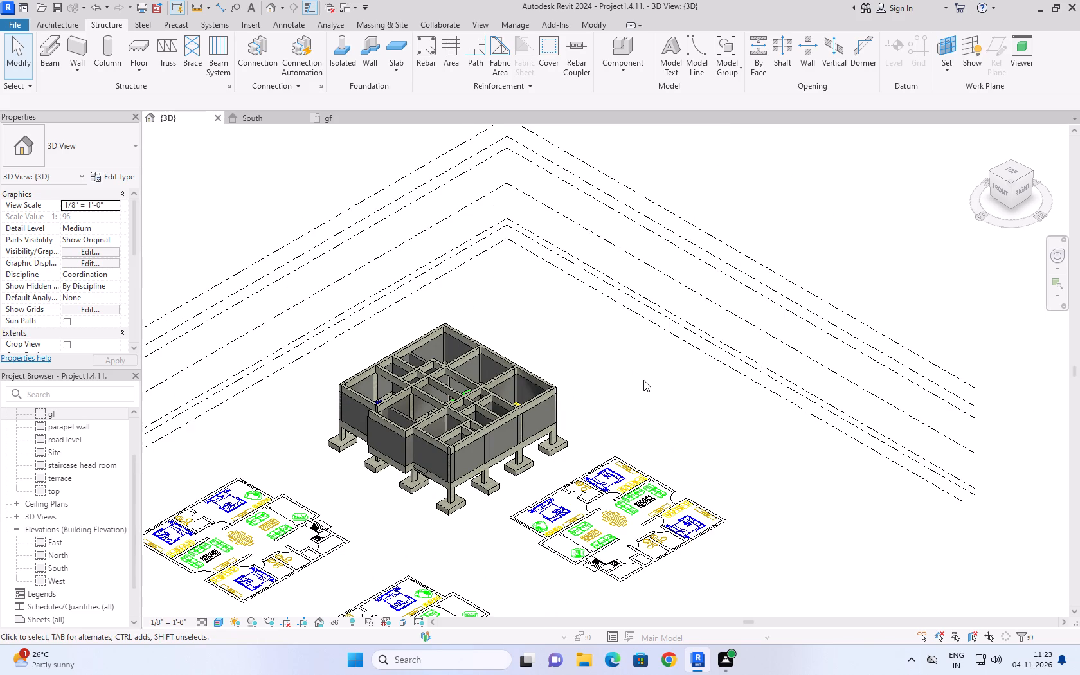
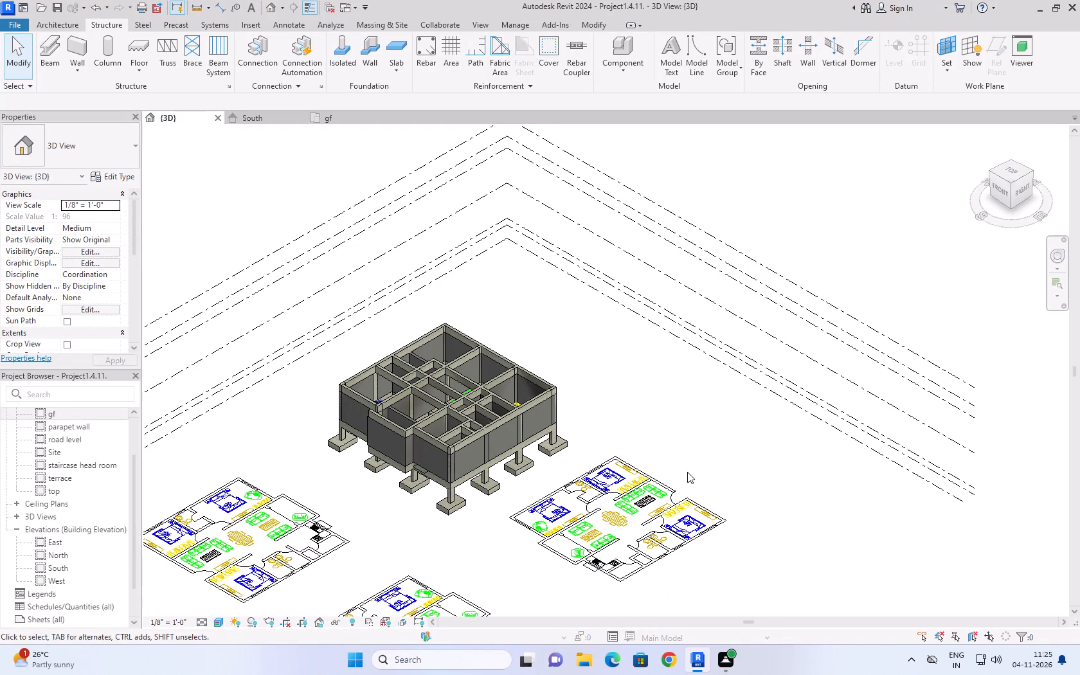
Examine the footings, columns, beams and walls of the building in the 3D view and the South elevation.
click(458, 510)
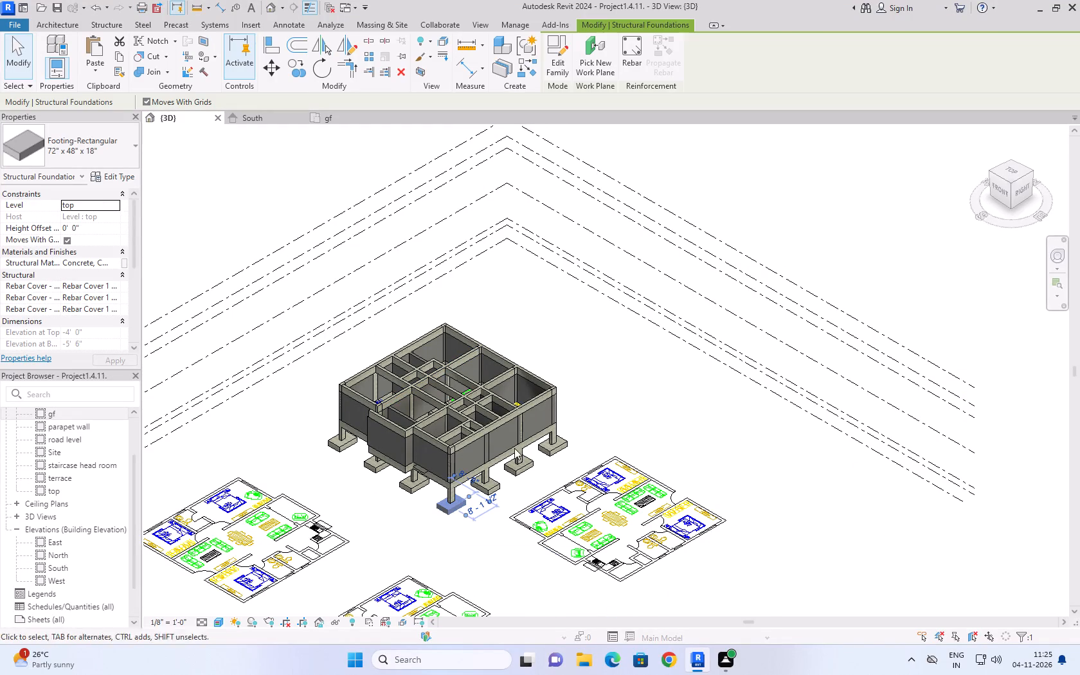
click(535, 318)
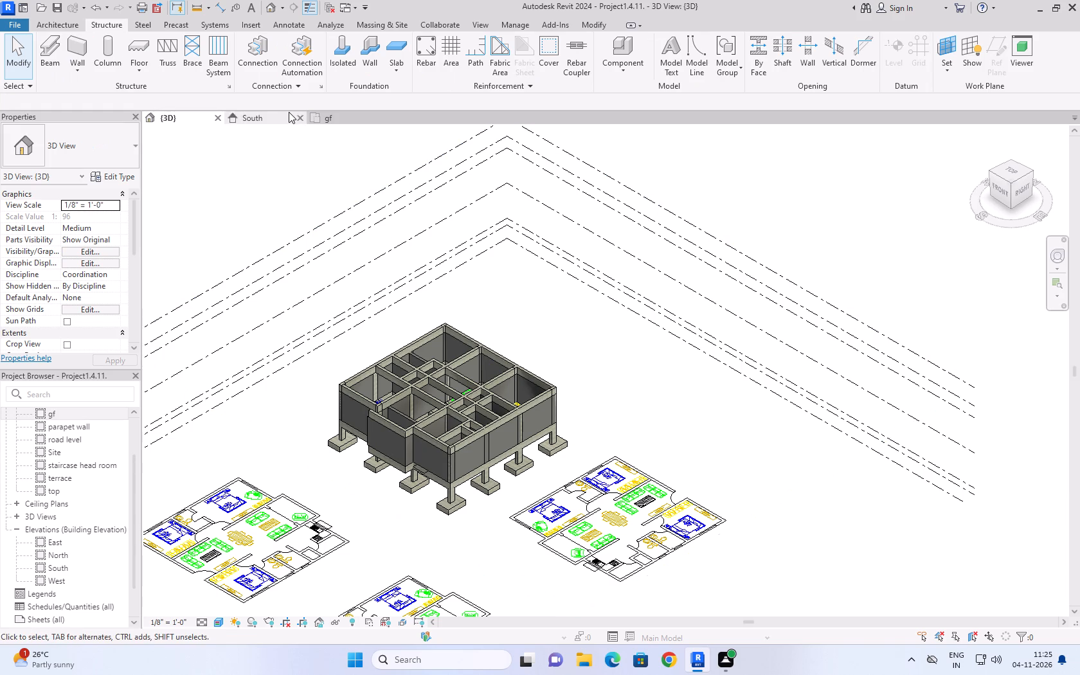
click(346, 116)
scroll(641, 379, up, 2)
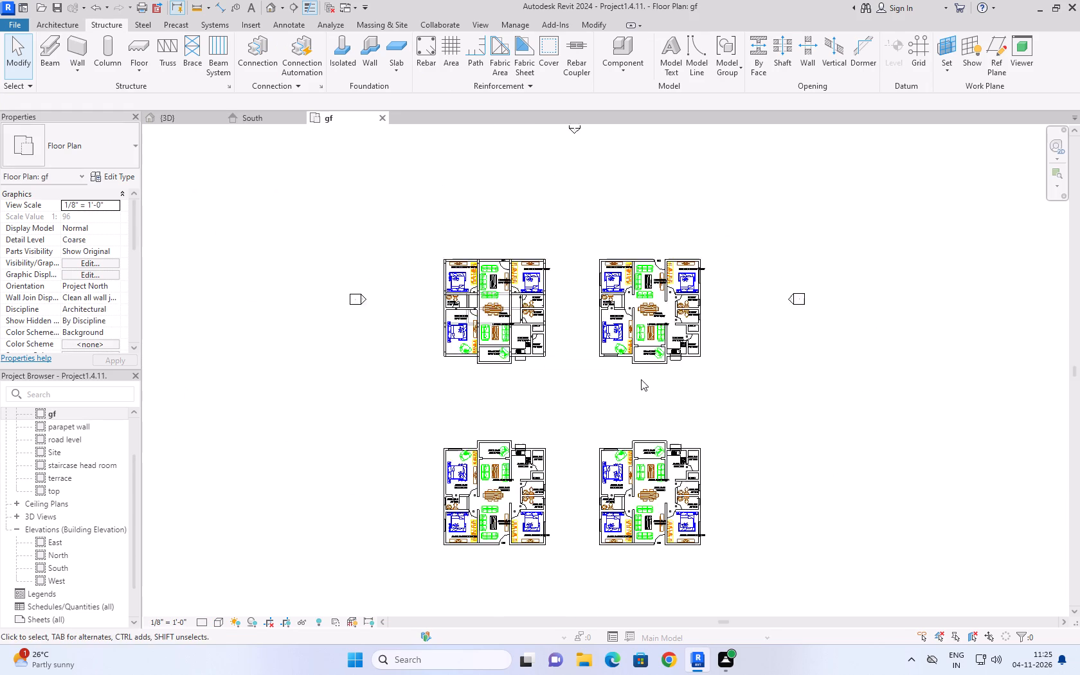
click(264, 107)
click(269, 116)
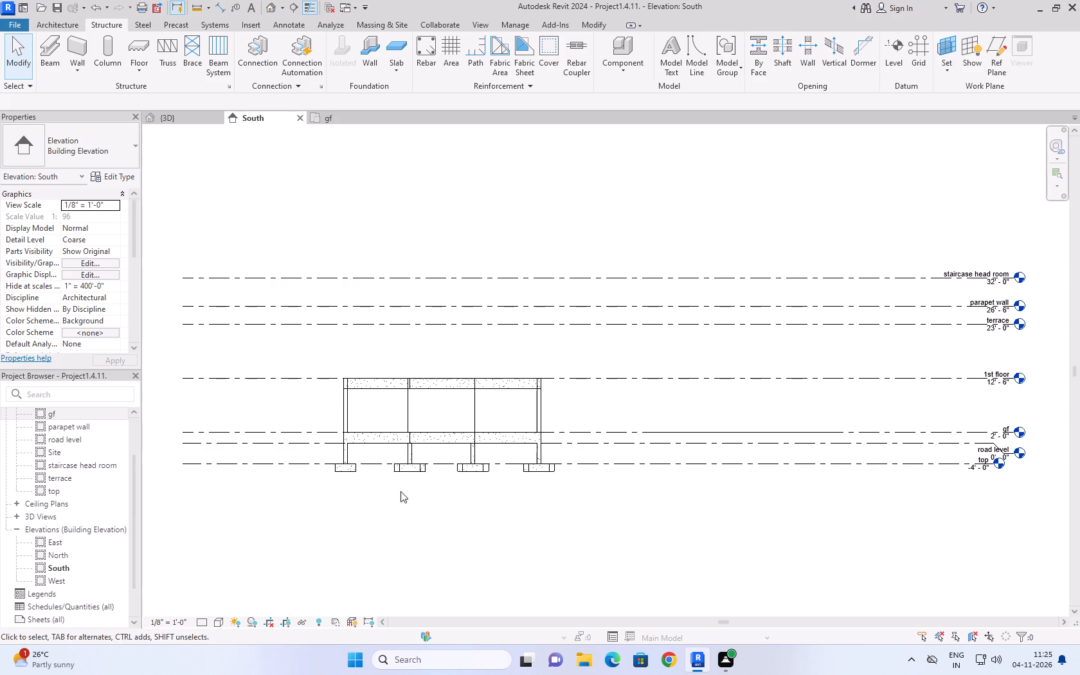
scroll(343, 510, up, 2)
scroll(422, 444, up, 3)
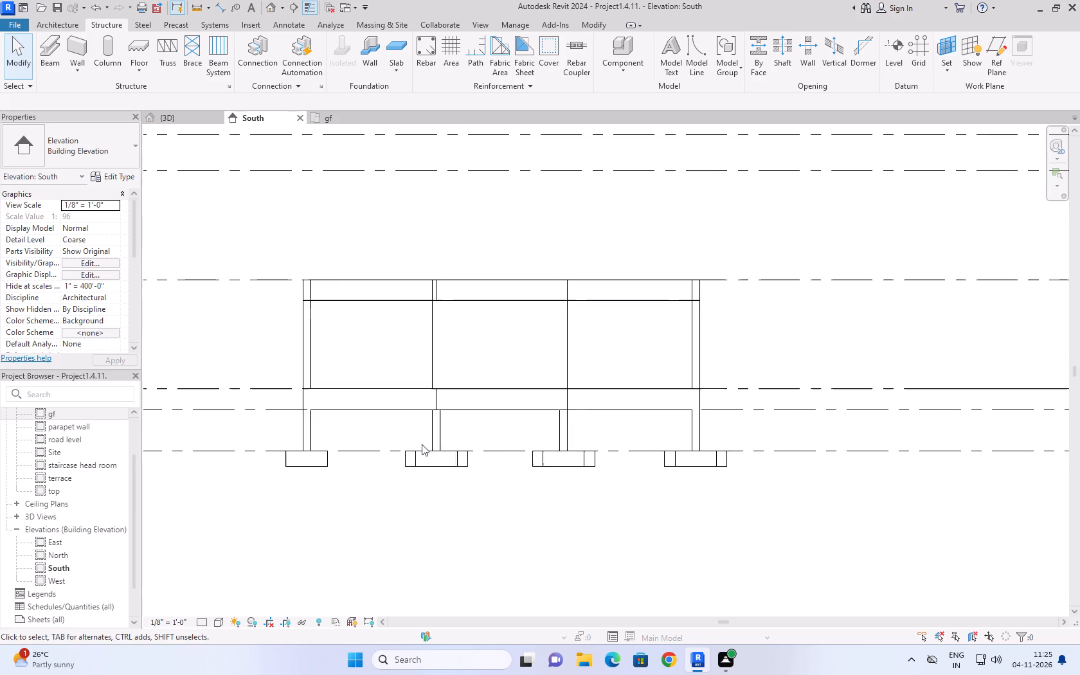
scroll(422, 444, up, 2)
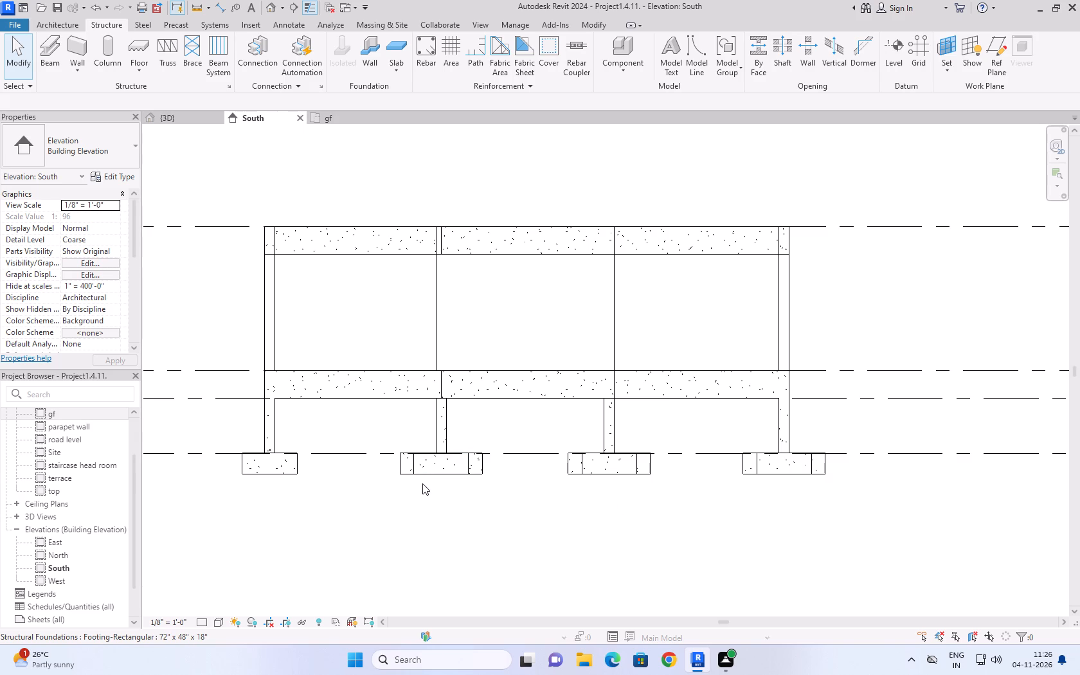
scroll(424, 479, down, 4)
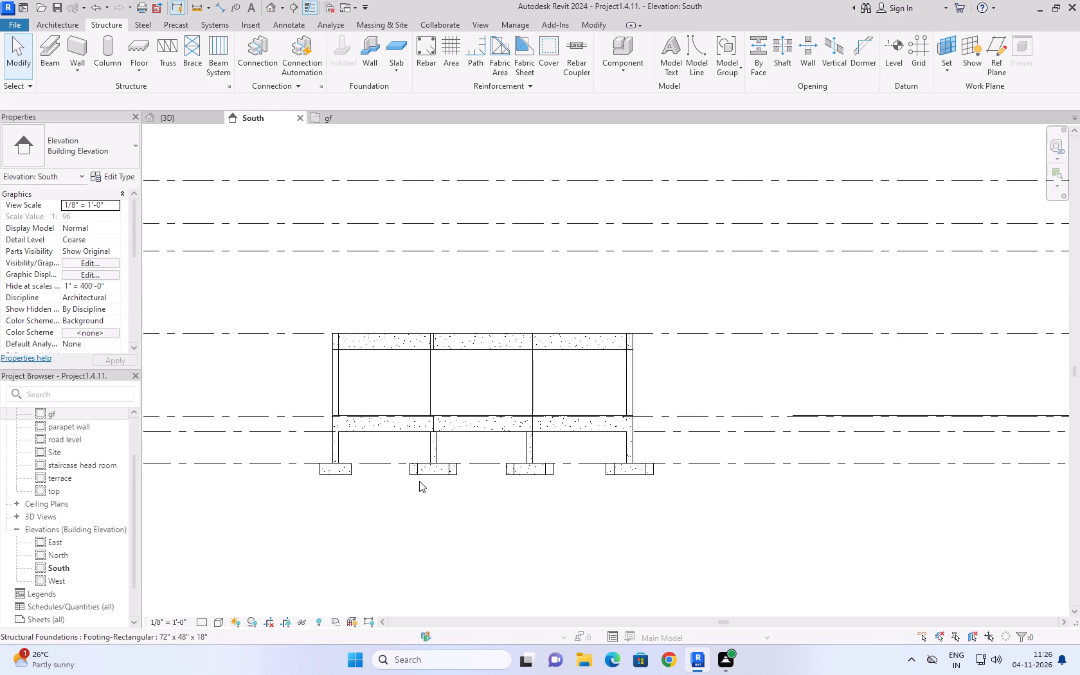
scroll(439, 495, down, 7)
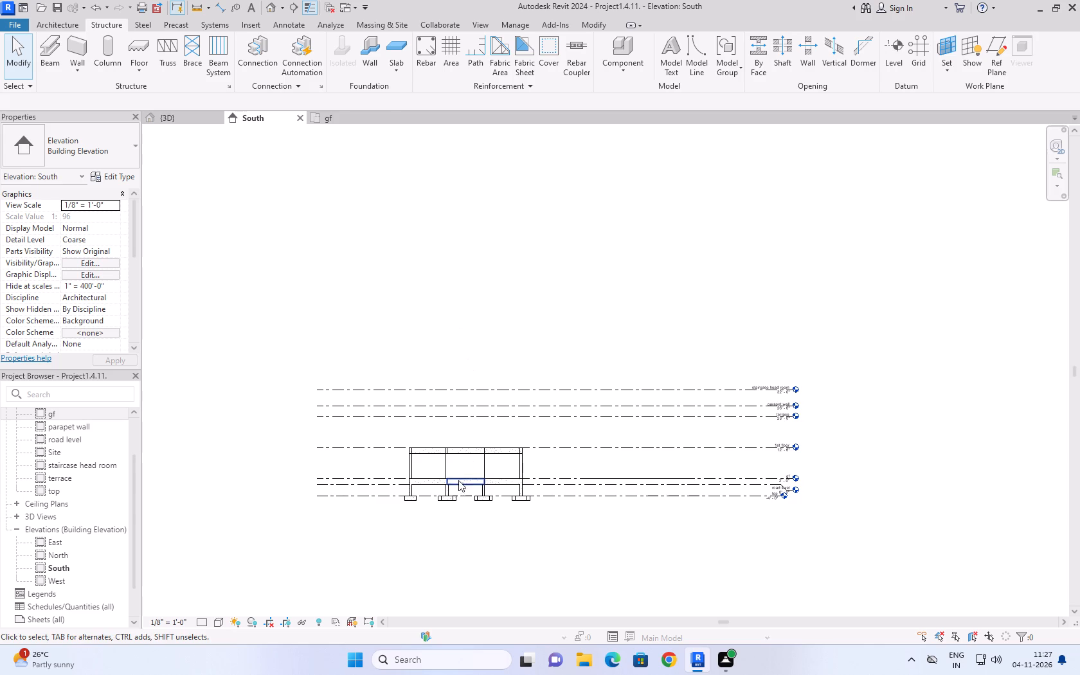
click(174, 123)
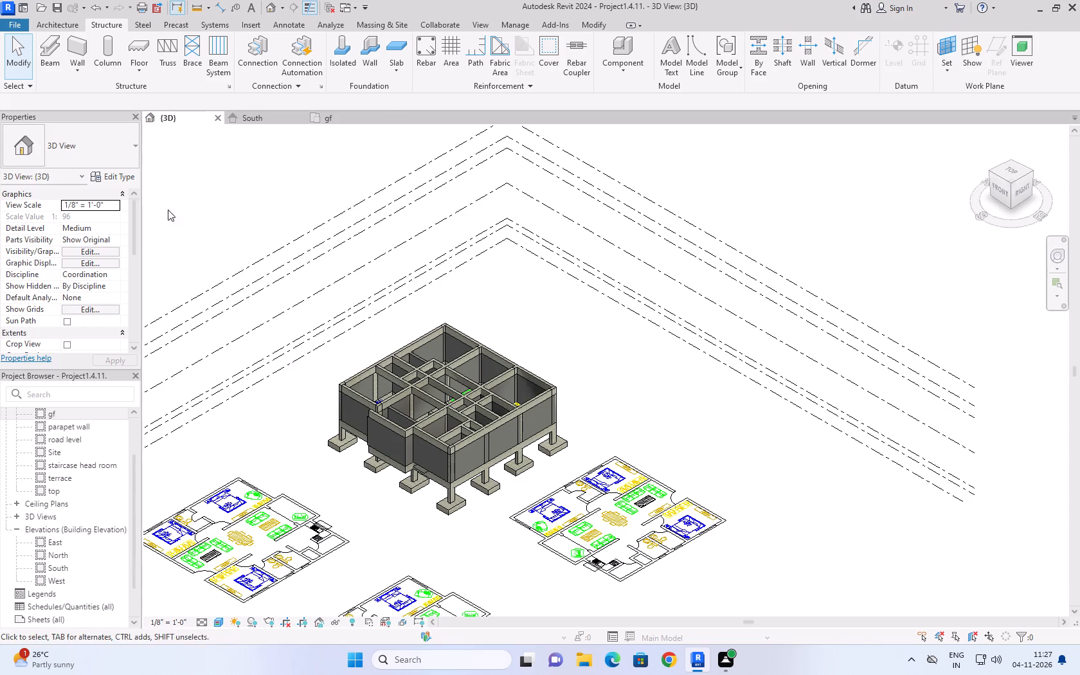
click(619, 385)
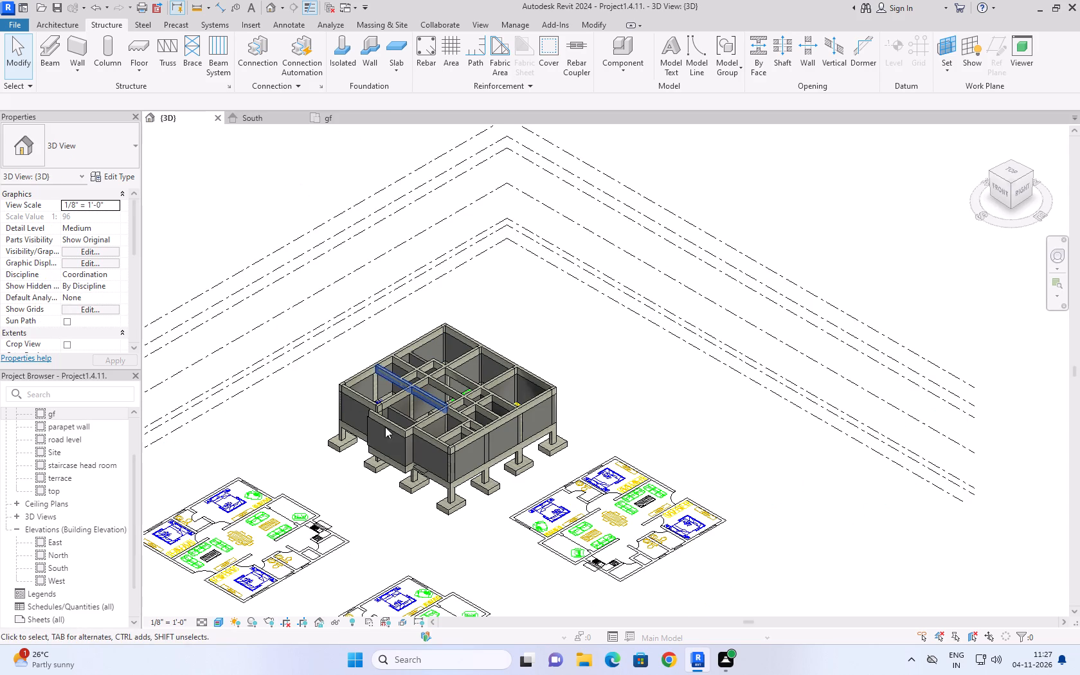
In the gf floor plan, select the upper-left unit's elements and check which categories the selection filter contains.
click(352, 116)
scroll(546, 206, up, 6)
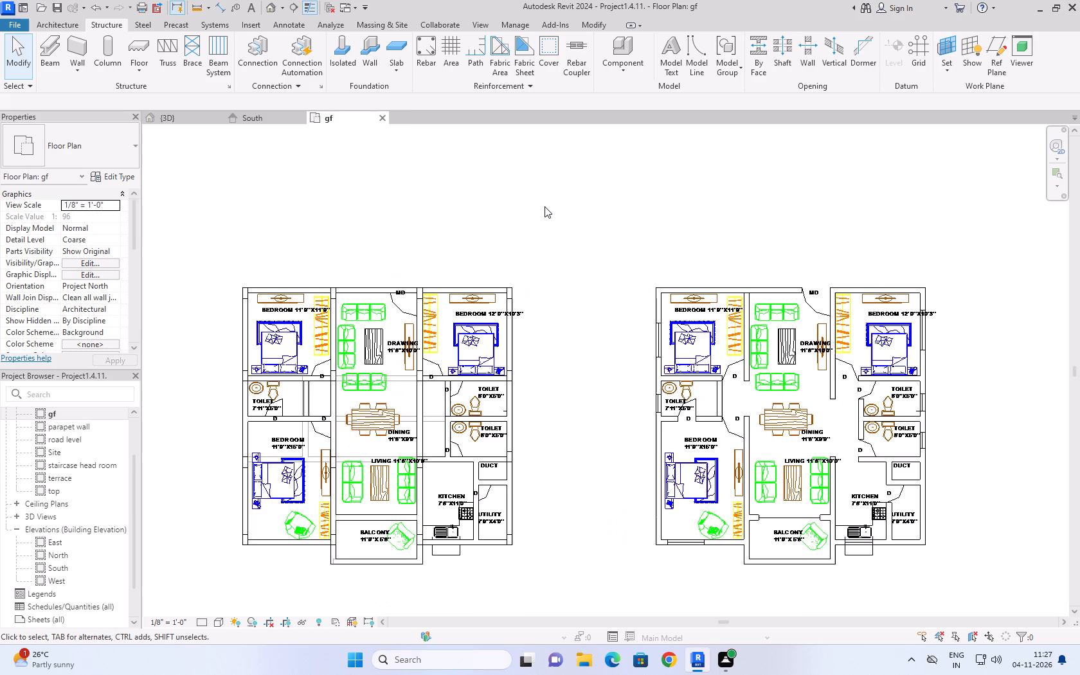
scroll(542, 208, down, 3)
scroll(579, 310, down, 3)
scroll(580, 404, up, 2)
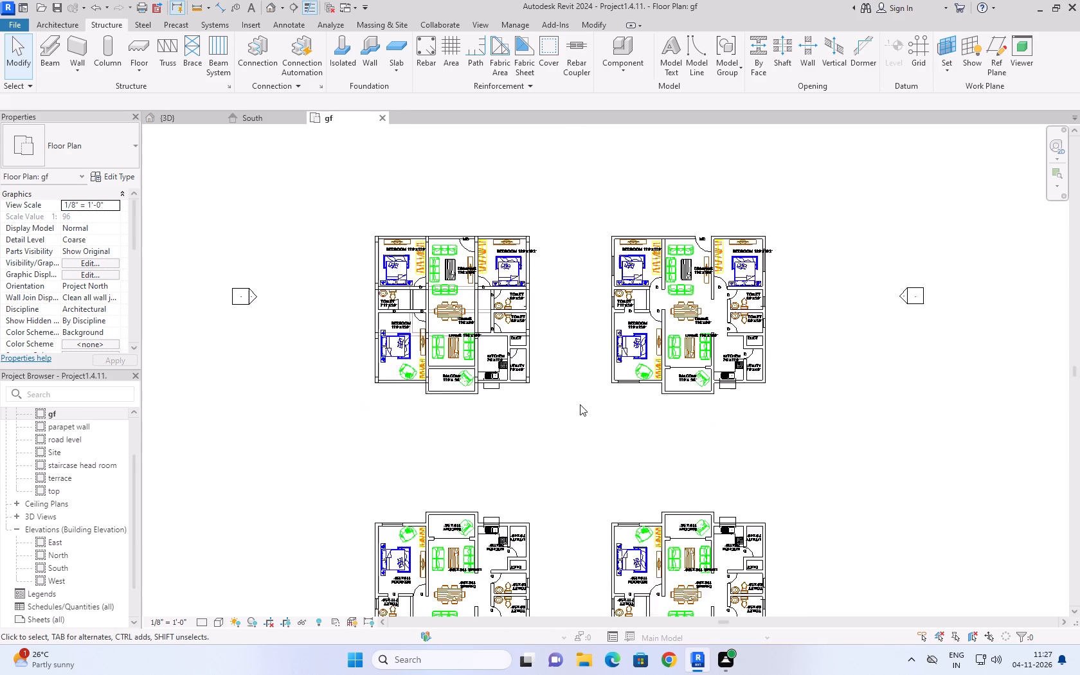
scroll(580, 404, up, 1)
drag(321, 176, 564, 406)
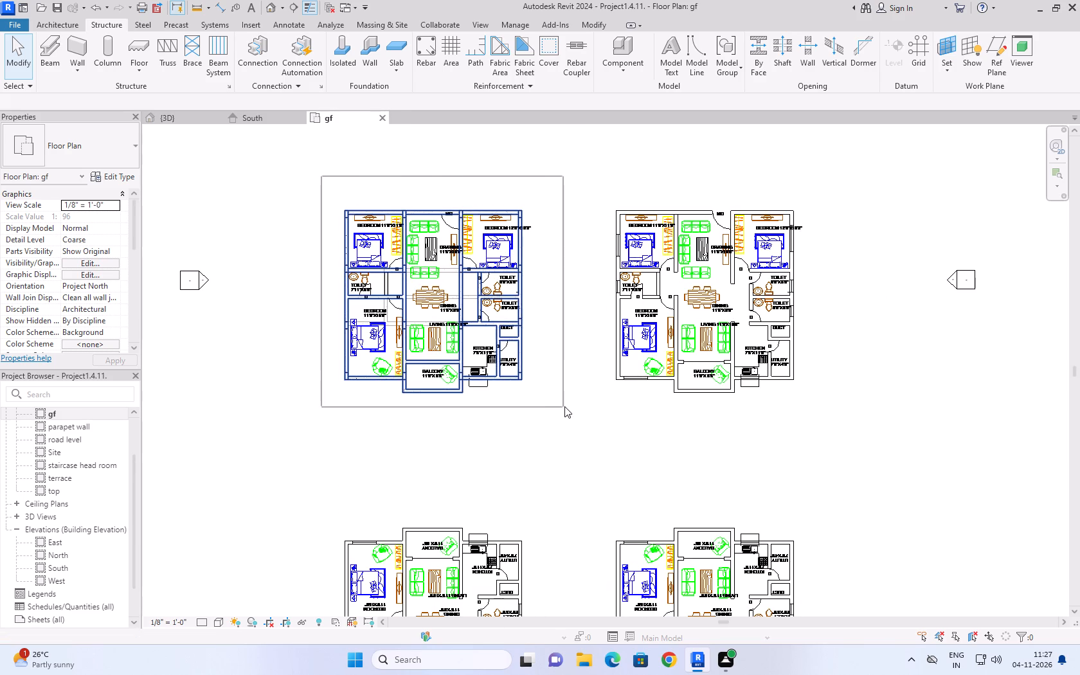
drag(564, 406, 570, 406)
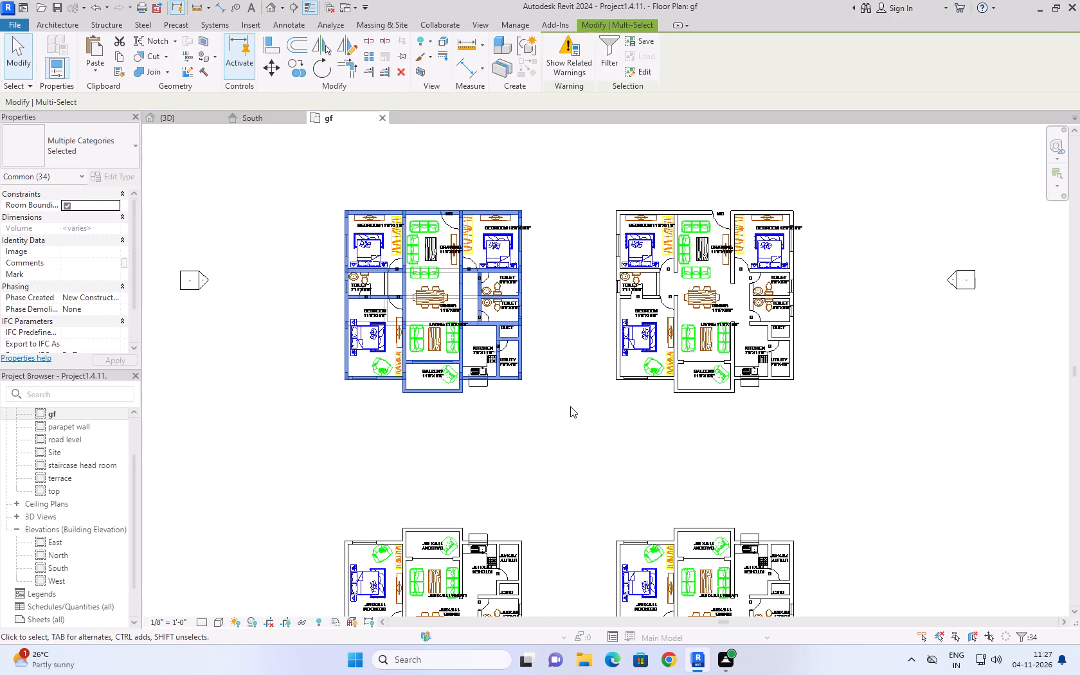
text(sa)
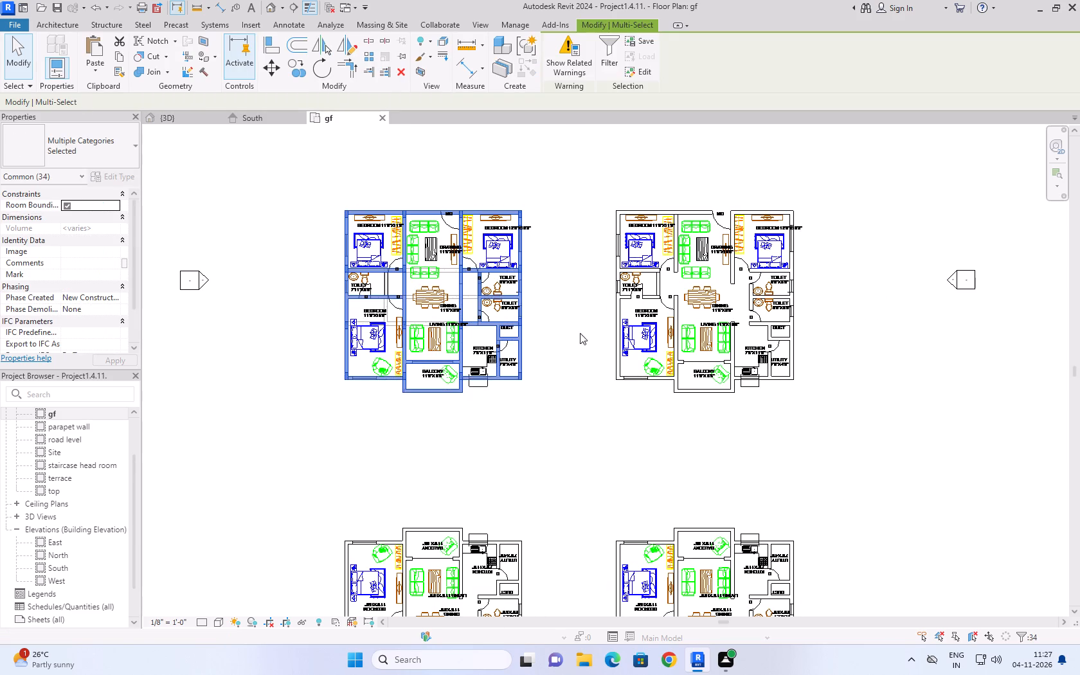
click(606, 64)
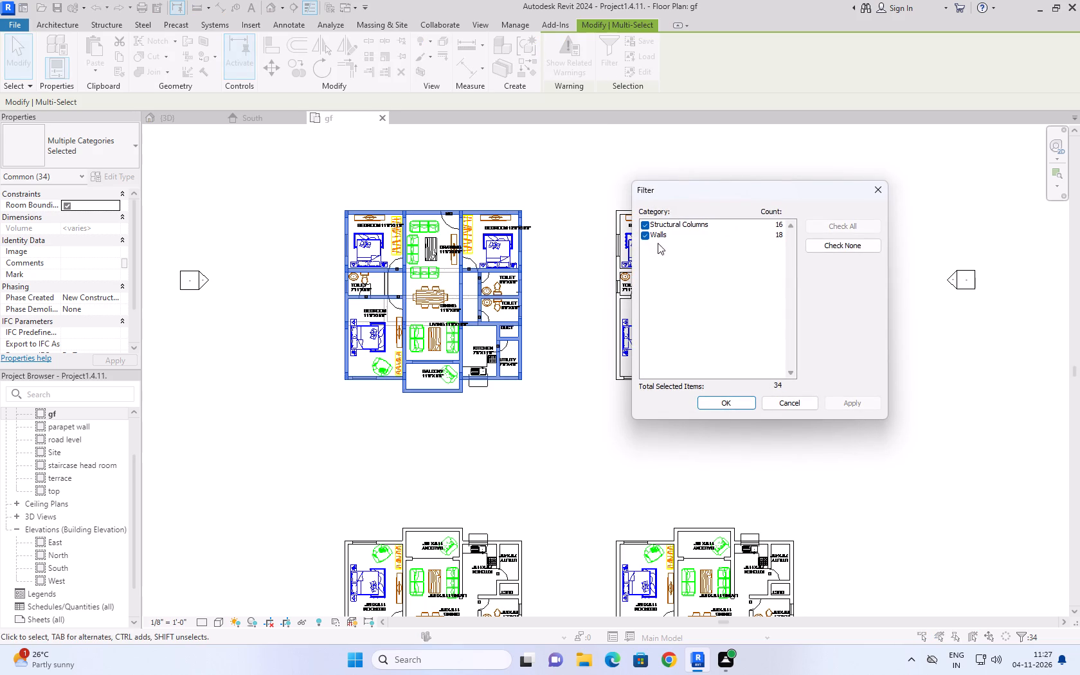
click(777, 397)
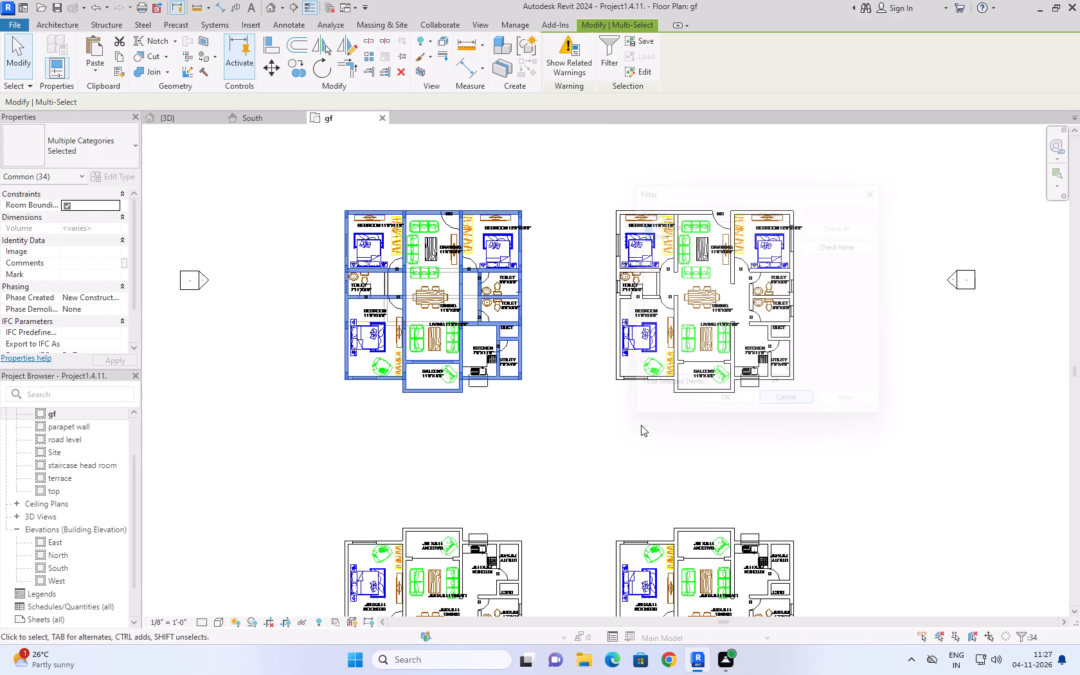
click(575, 419)
drag(568, 420, 258, 155)
click(607, 36)
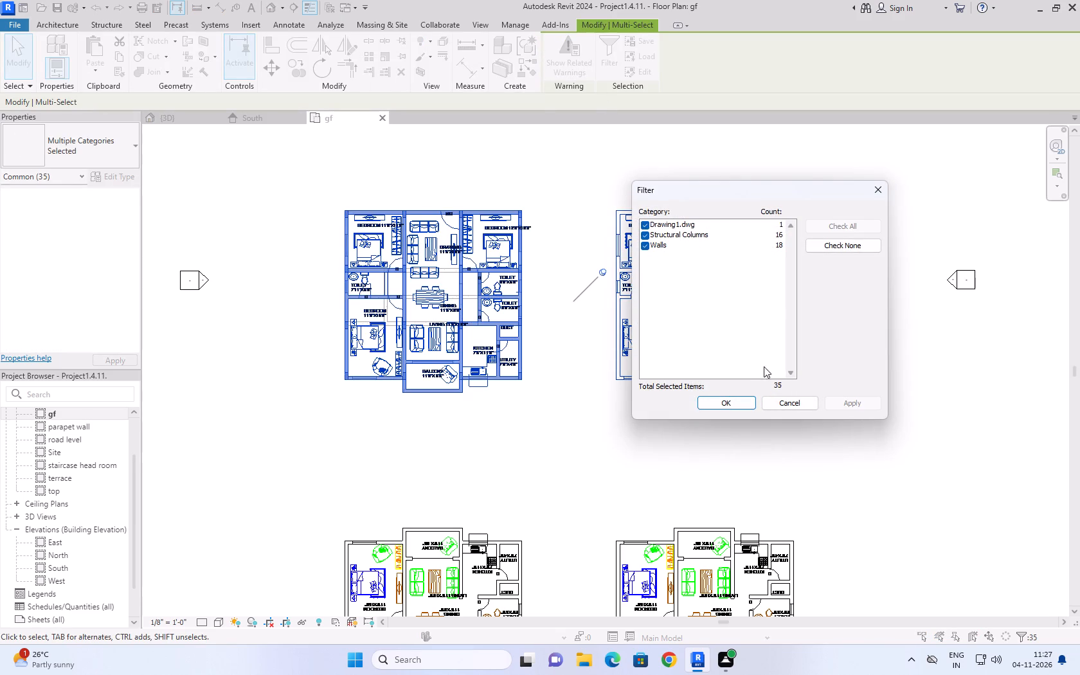
click(782, 395)
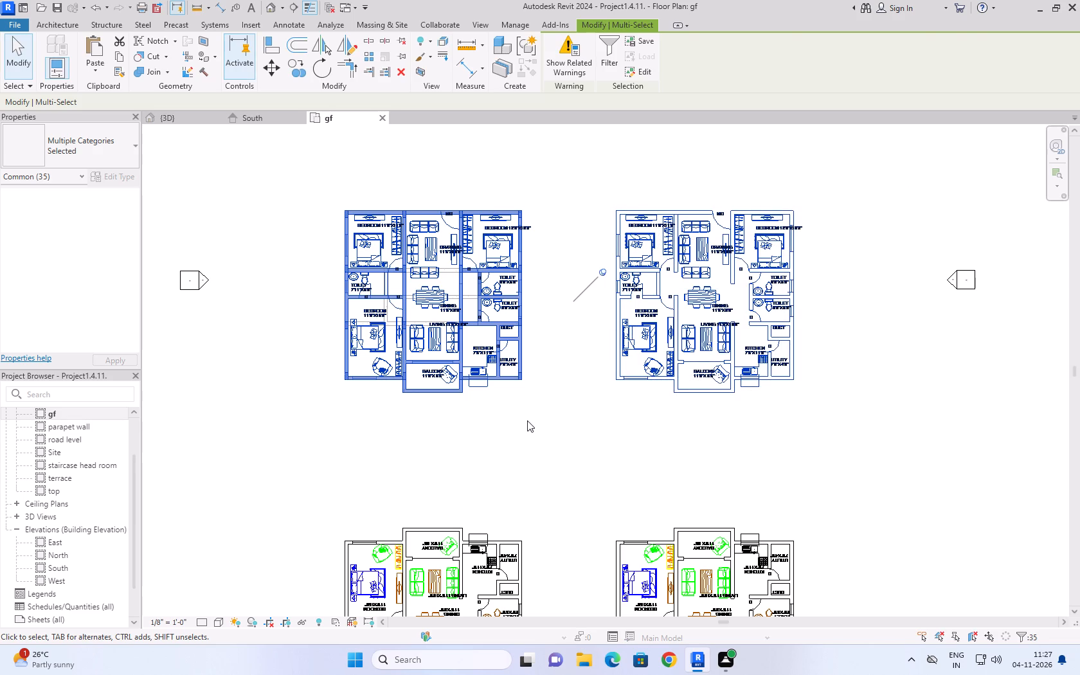
click(527, 420)
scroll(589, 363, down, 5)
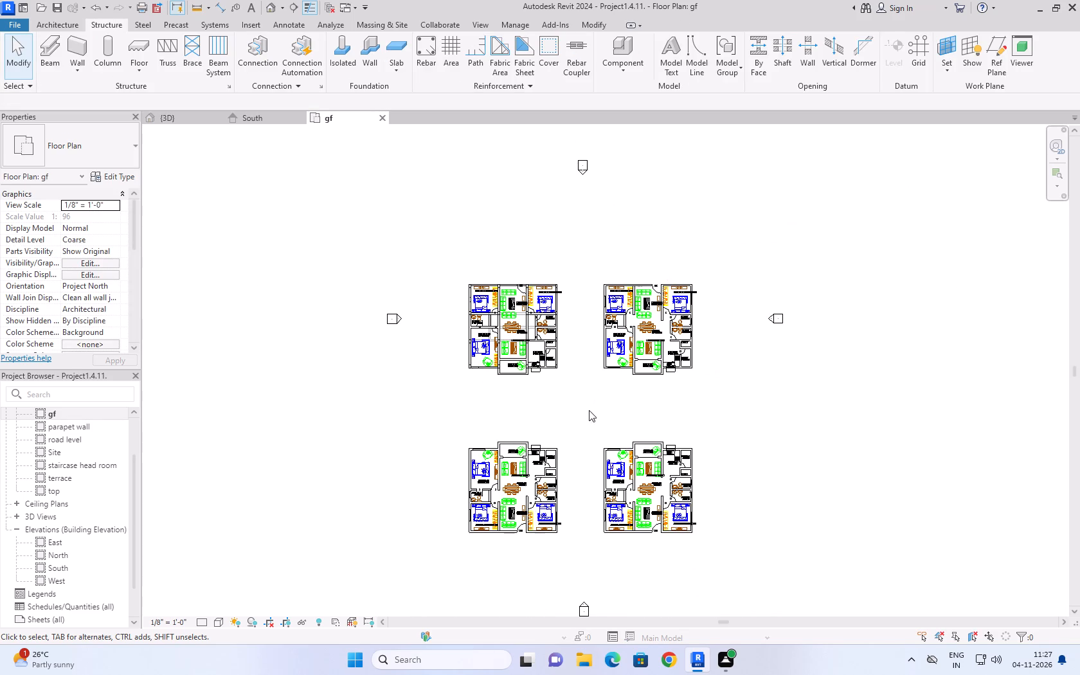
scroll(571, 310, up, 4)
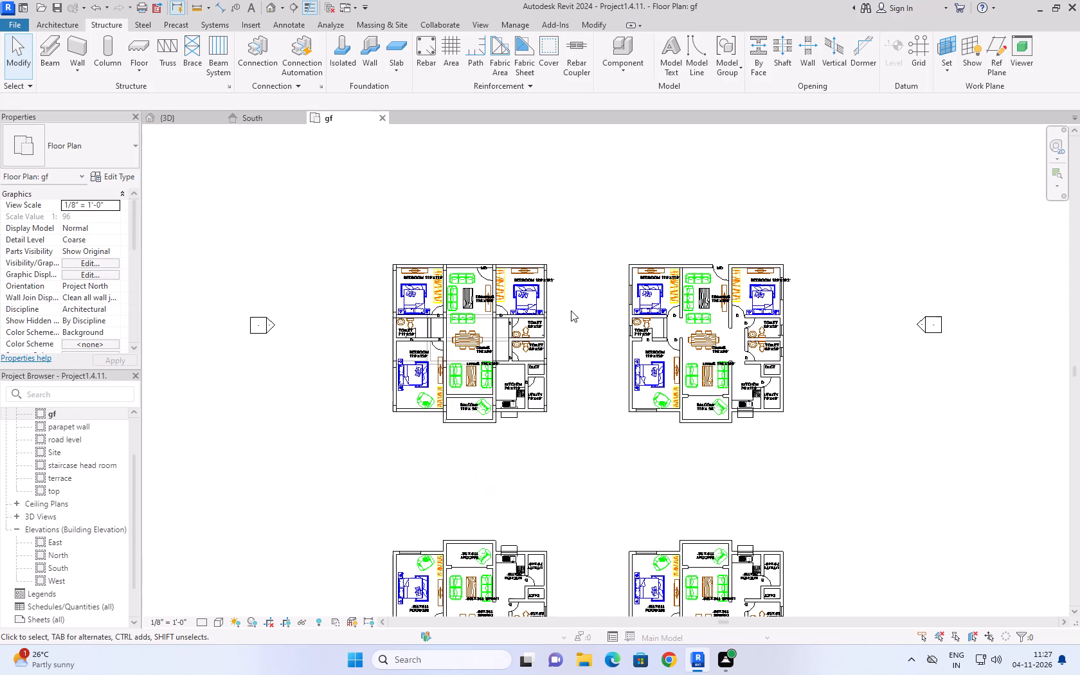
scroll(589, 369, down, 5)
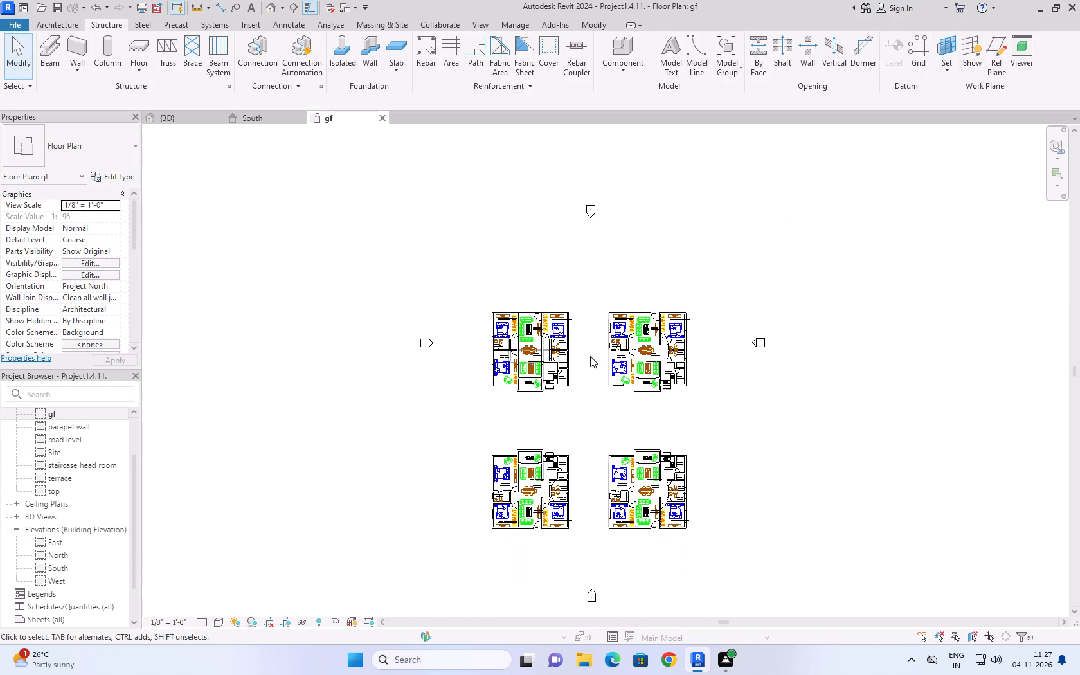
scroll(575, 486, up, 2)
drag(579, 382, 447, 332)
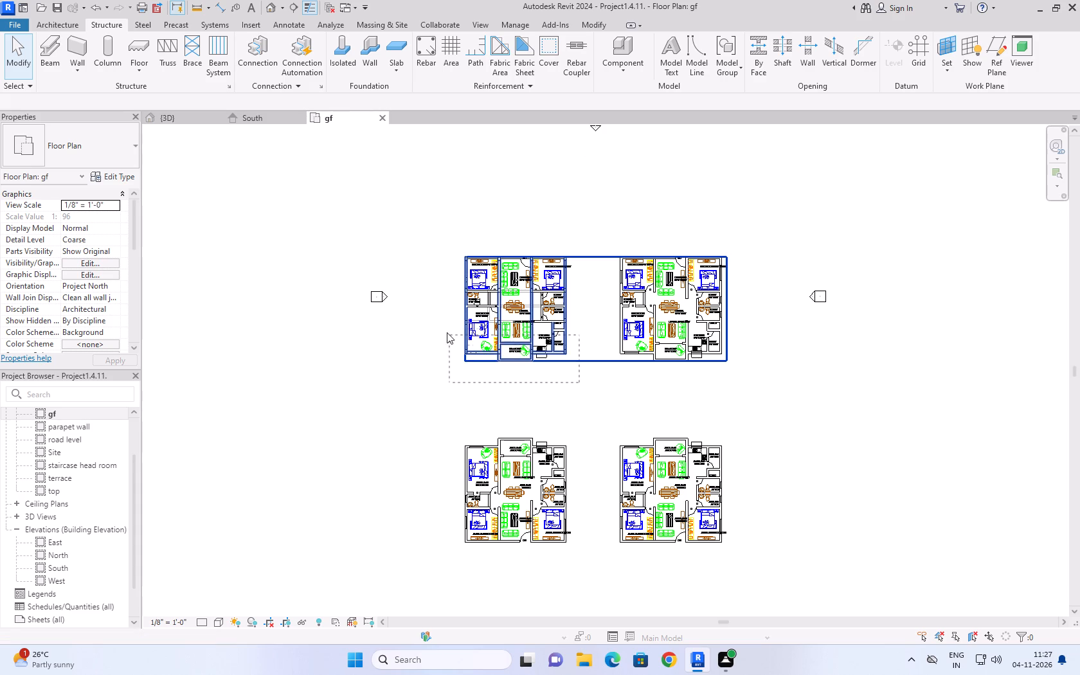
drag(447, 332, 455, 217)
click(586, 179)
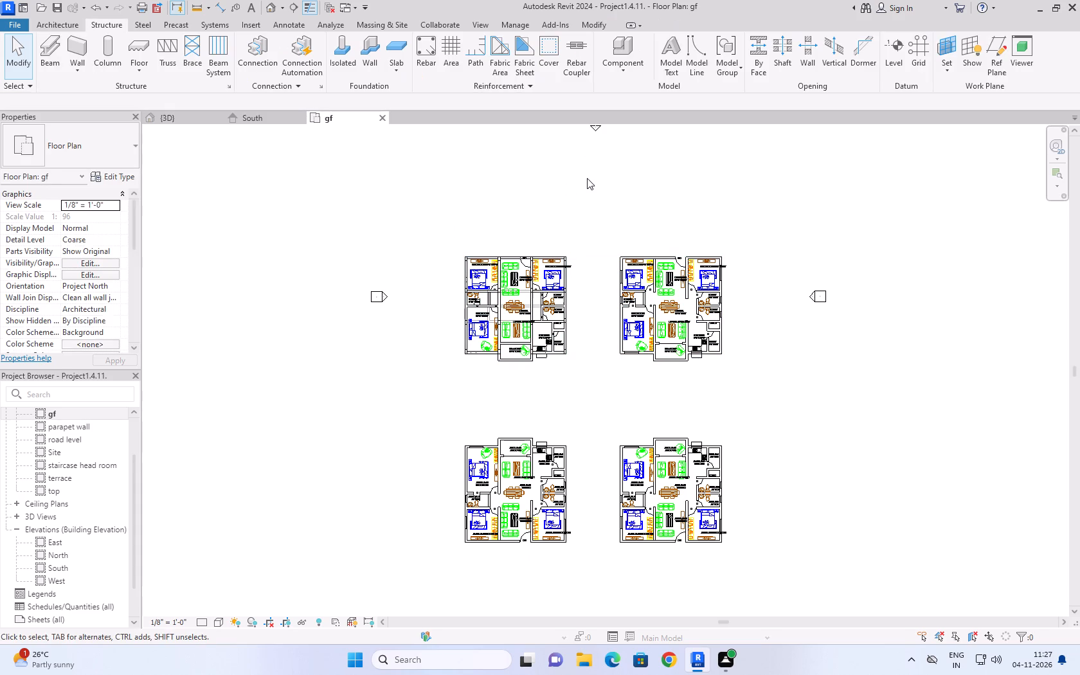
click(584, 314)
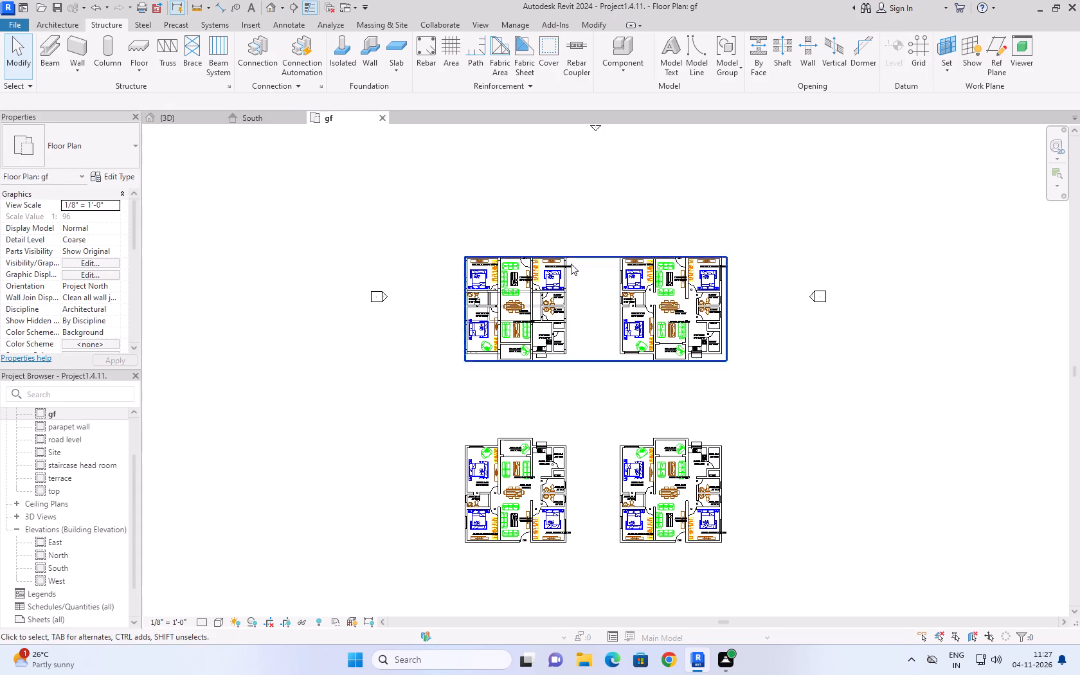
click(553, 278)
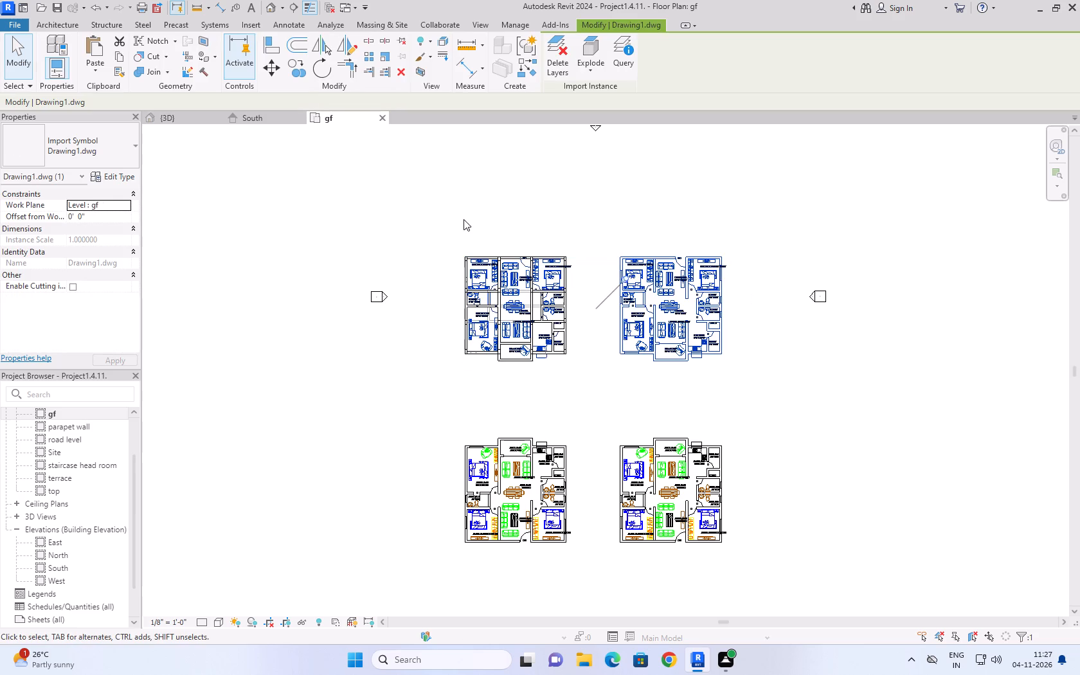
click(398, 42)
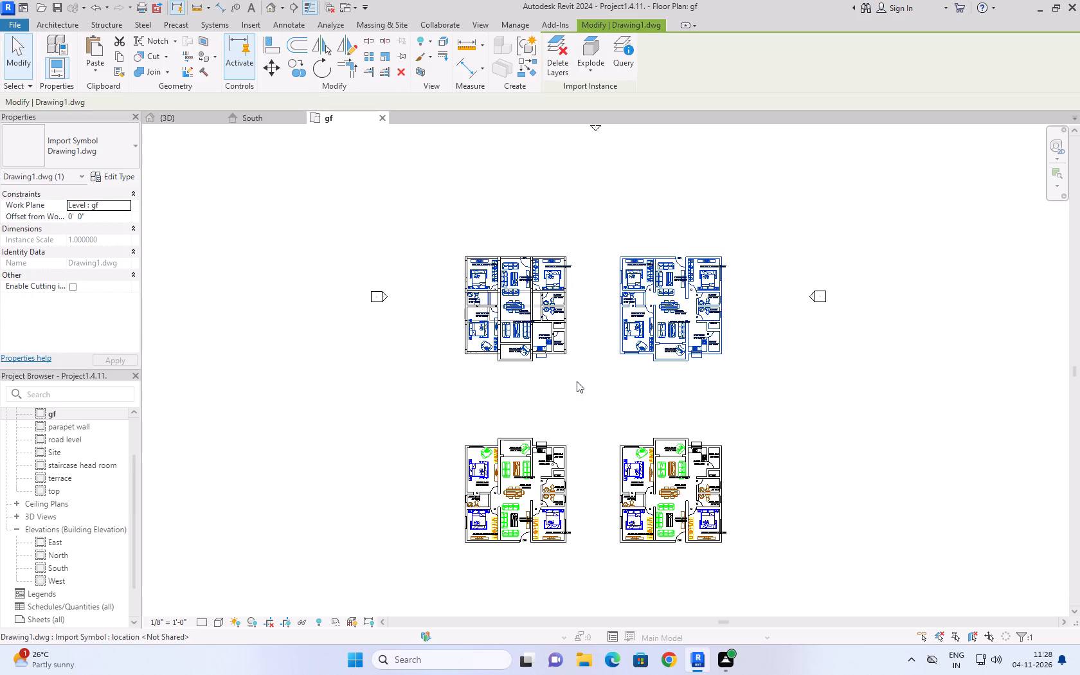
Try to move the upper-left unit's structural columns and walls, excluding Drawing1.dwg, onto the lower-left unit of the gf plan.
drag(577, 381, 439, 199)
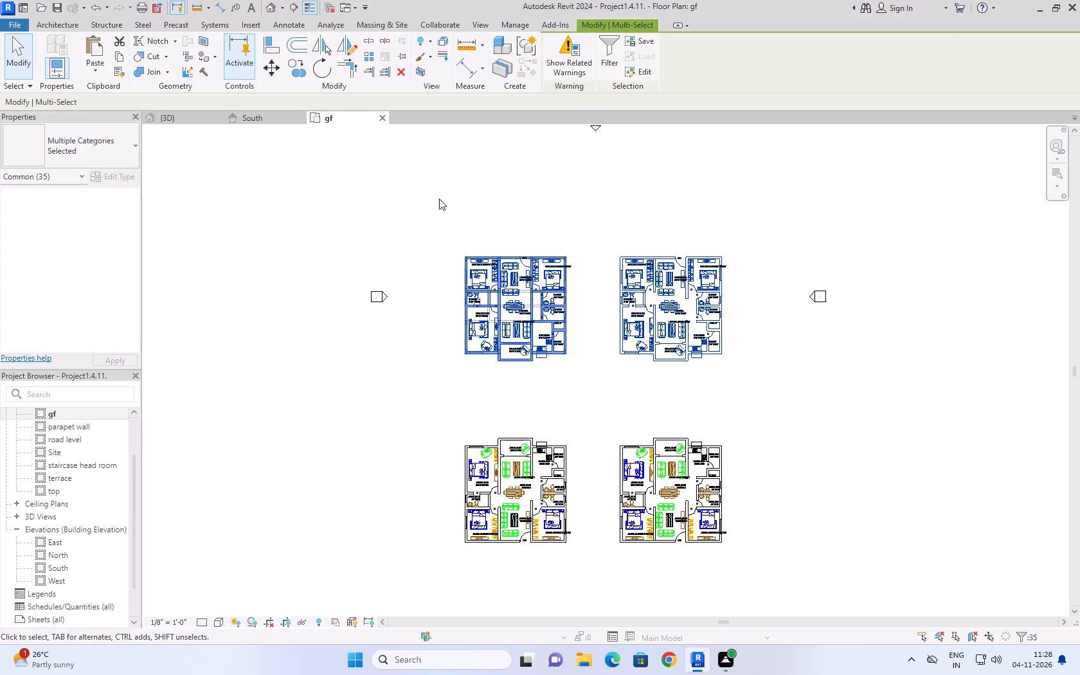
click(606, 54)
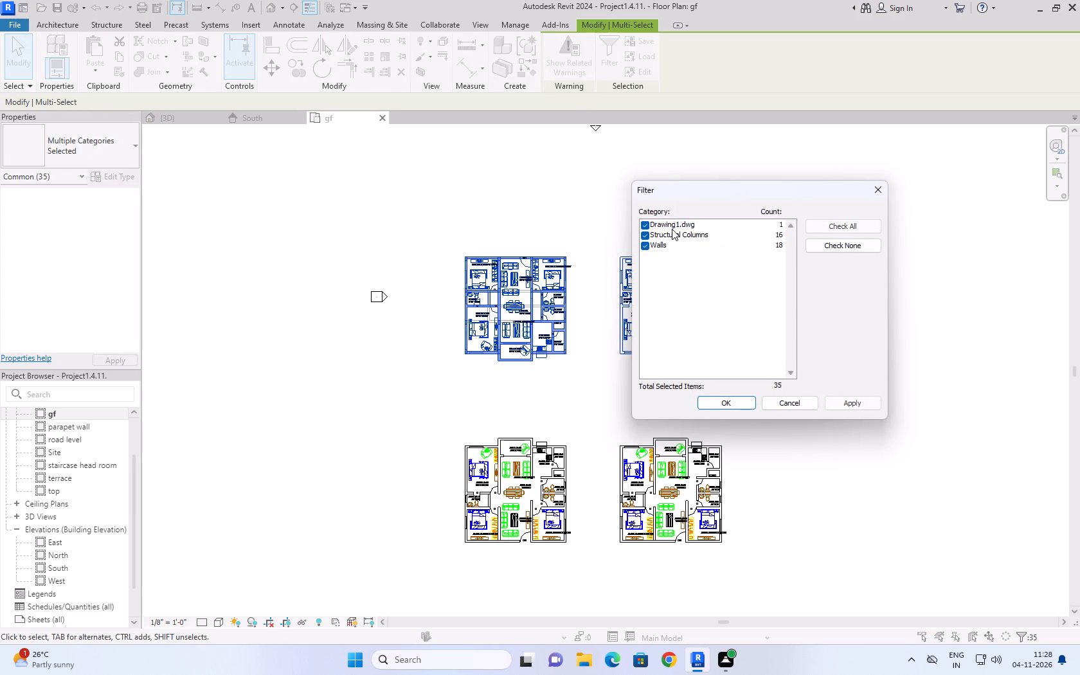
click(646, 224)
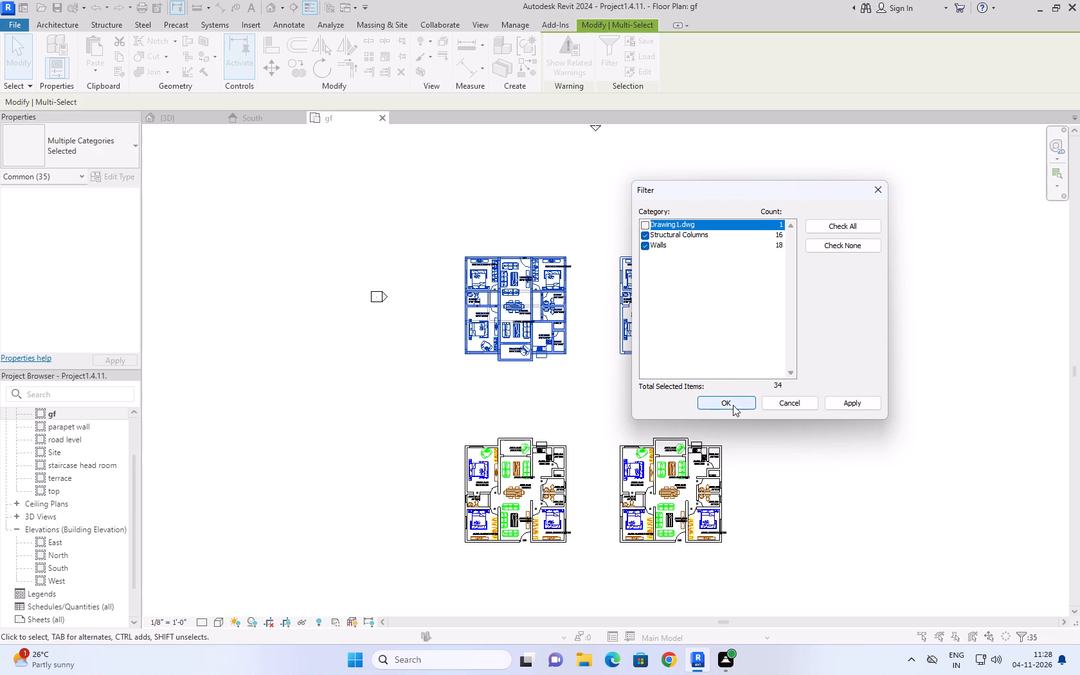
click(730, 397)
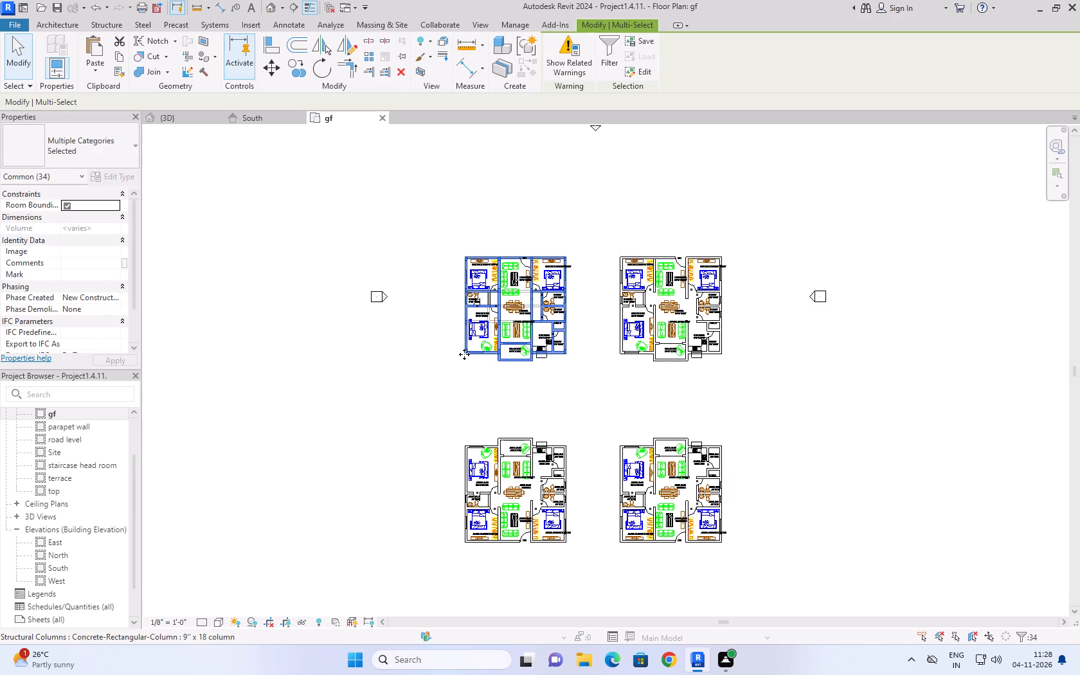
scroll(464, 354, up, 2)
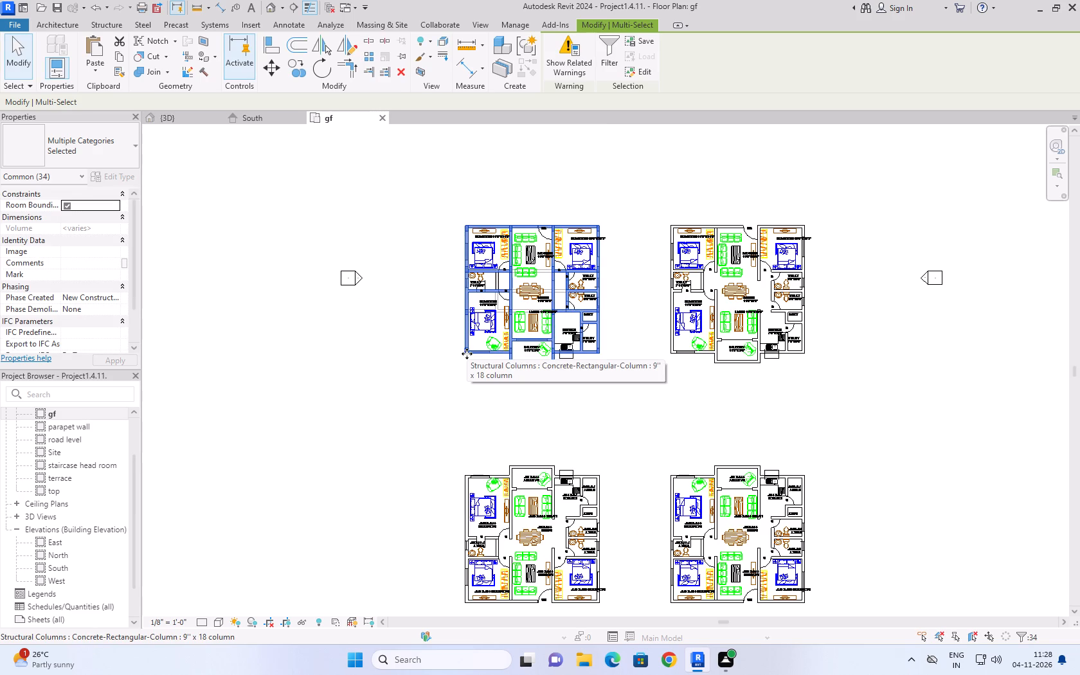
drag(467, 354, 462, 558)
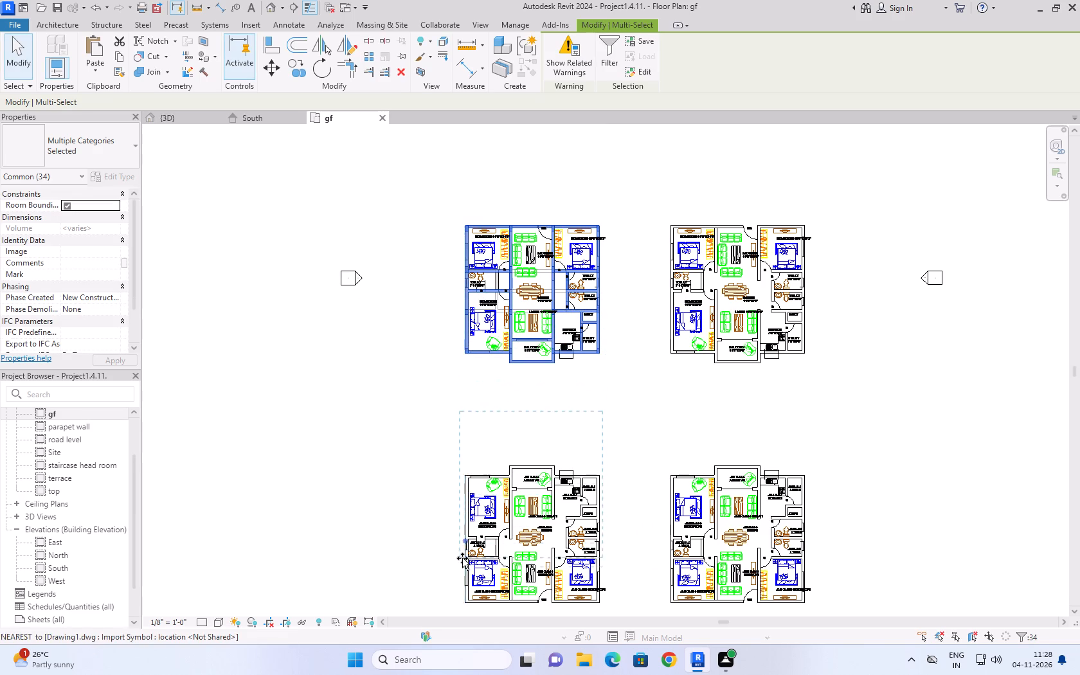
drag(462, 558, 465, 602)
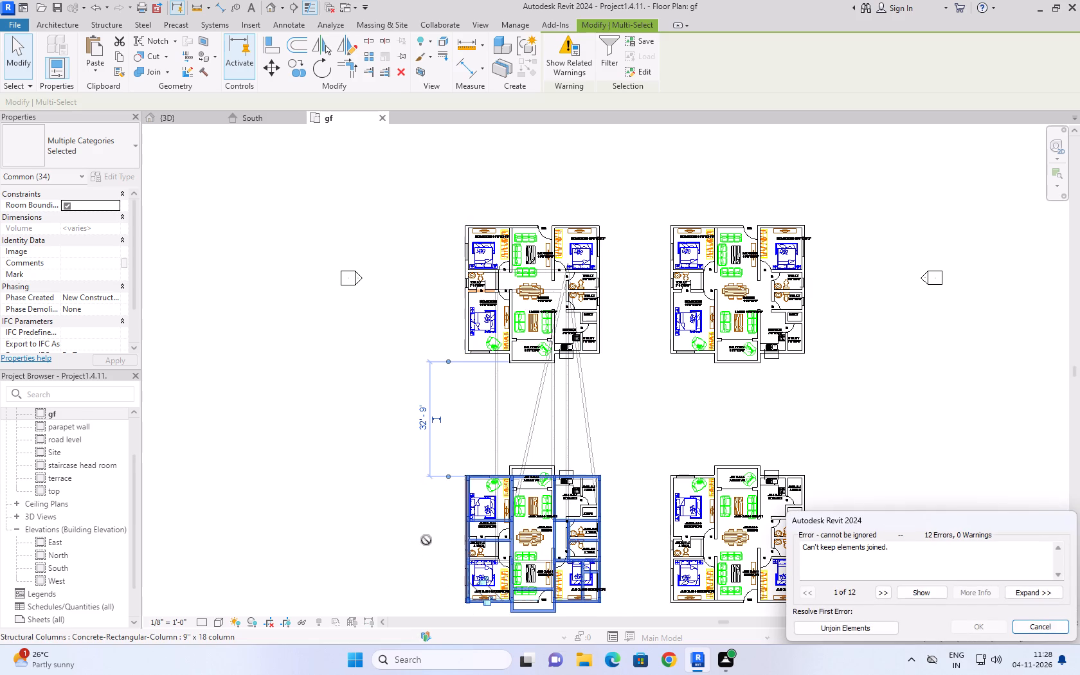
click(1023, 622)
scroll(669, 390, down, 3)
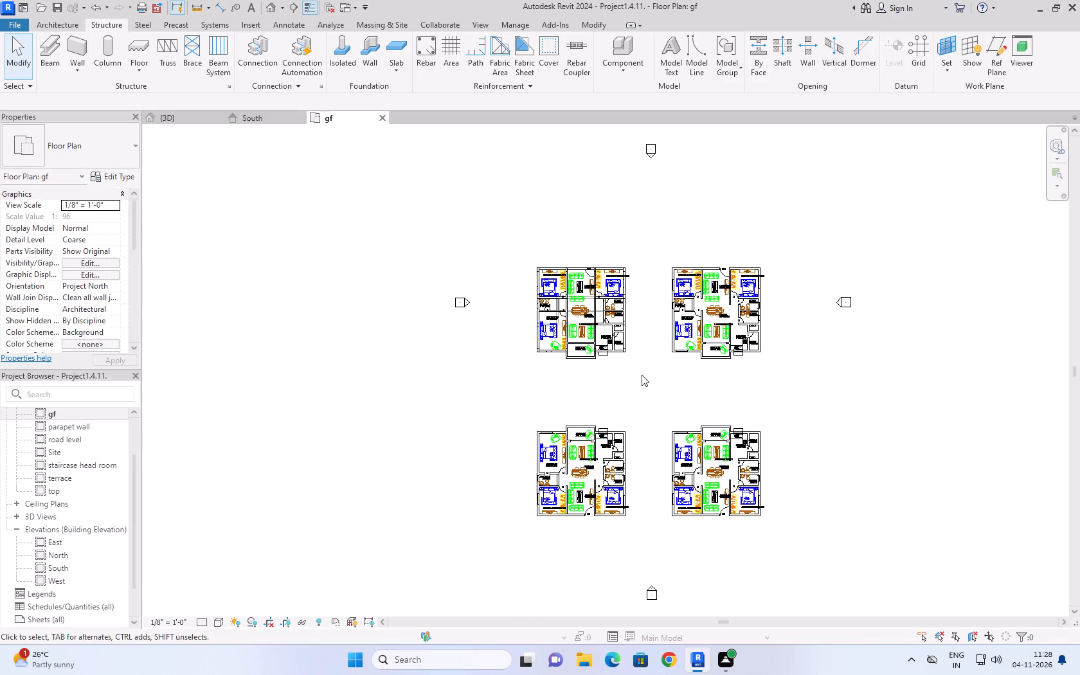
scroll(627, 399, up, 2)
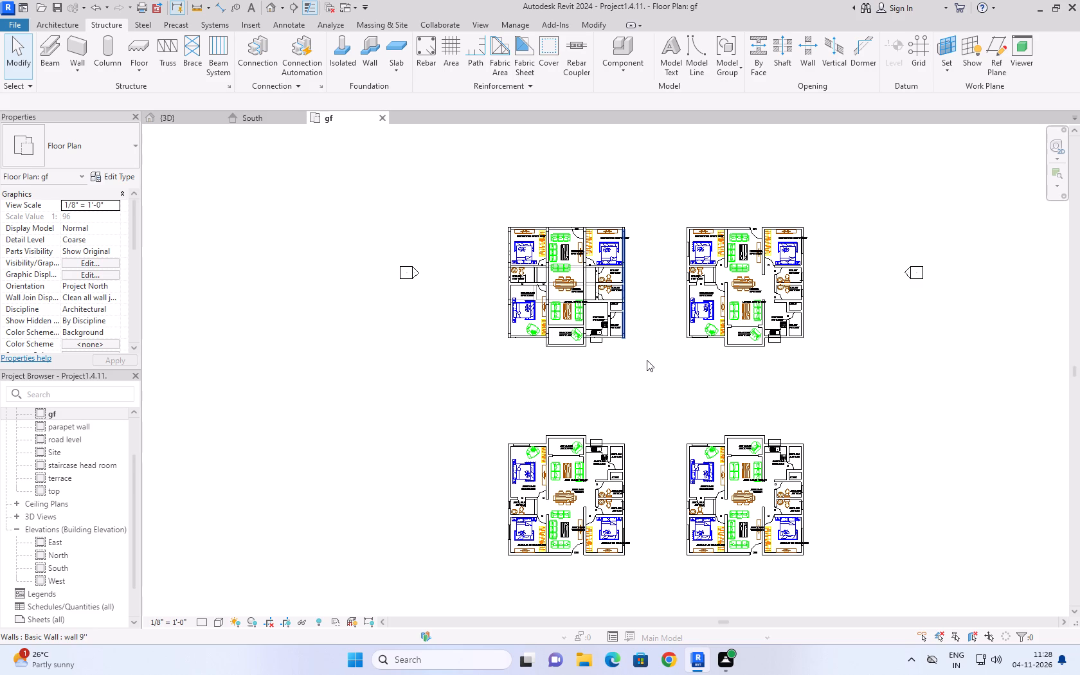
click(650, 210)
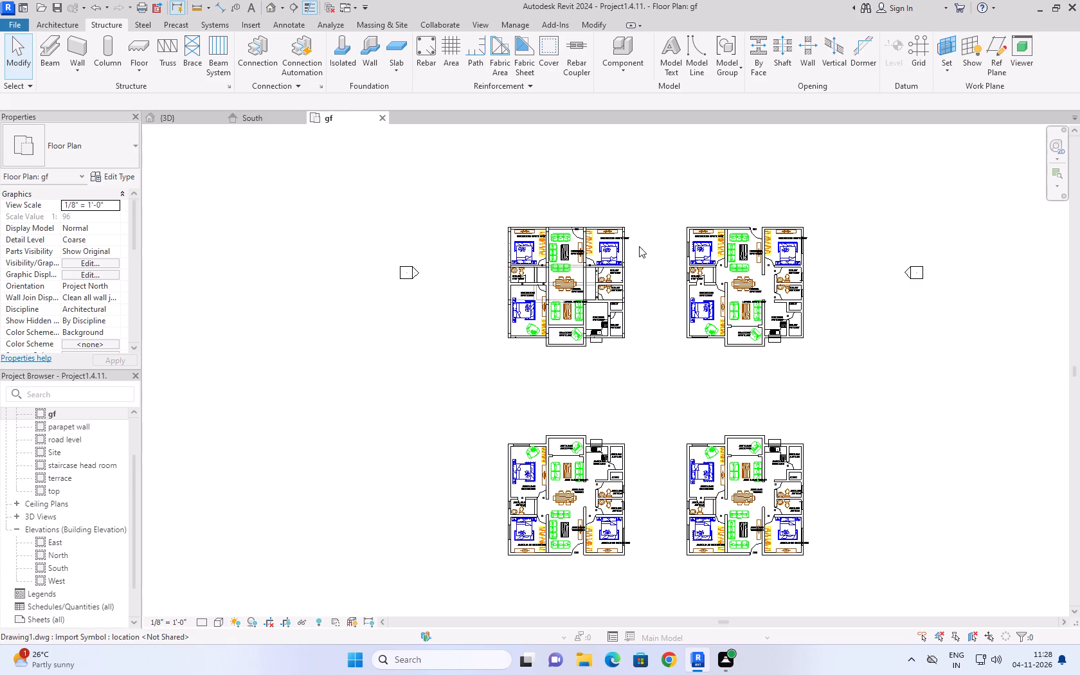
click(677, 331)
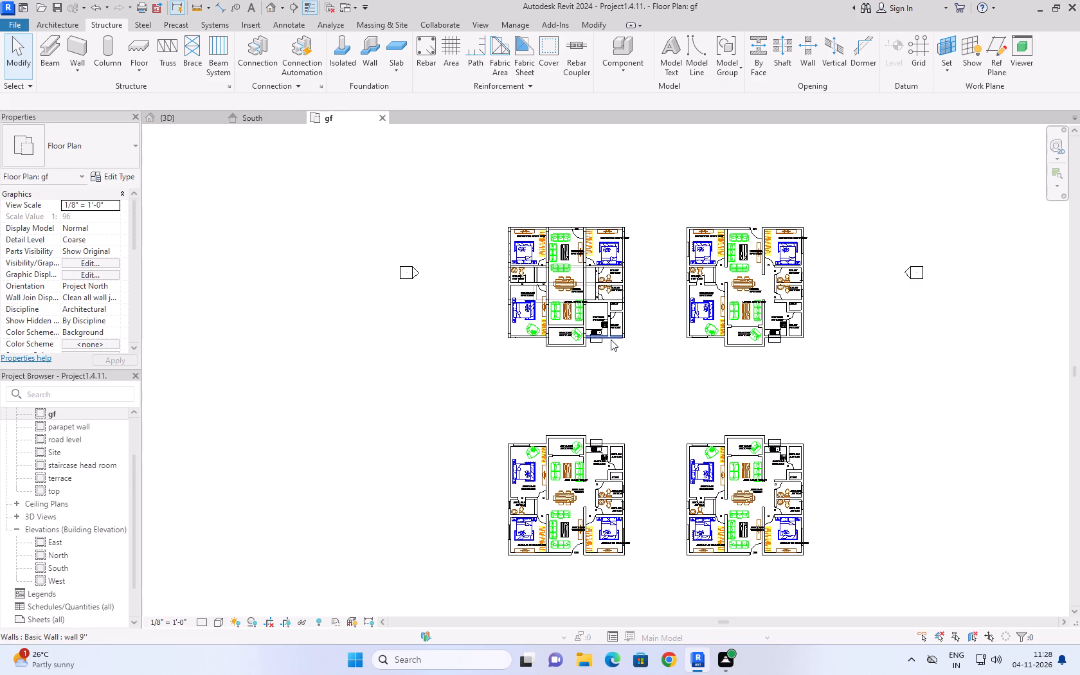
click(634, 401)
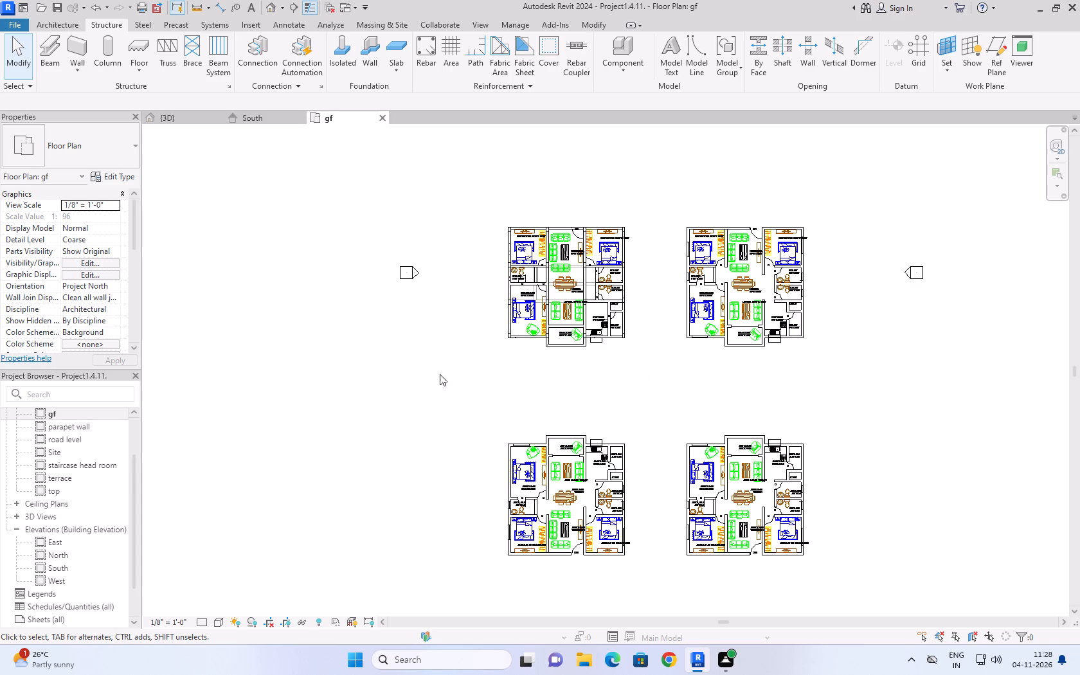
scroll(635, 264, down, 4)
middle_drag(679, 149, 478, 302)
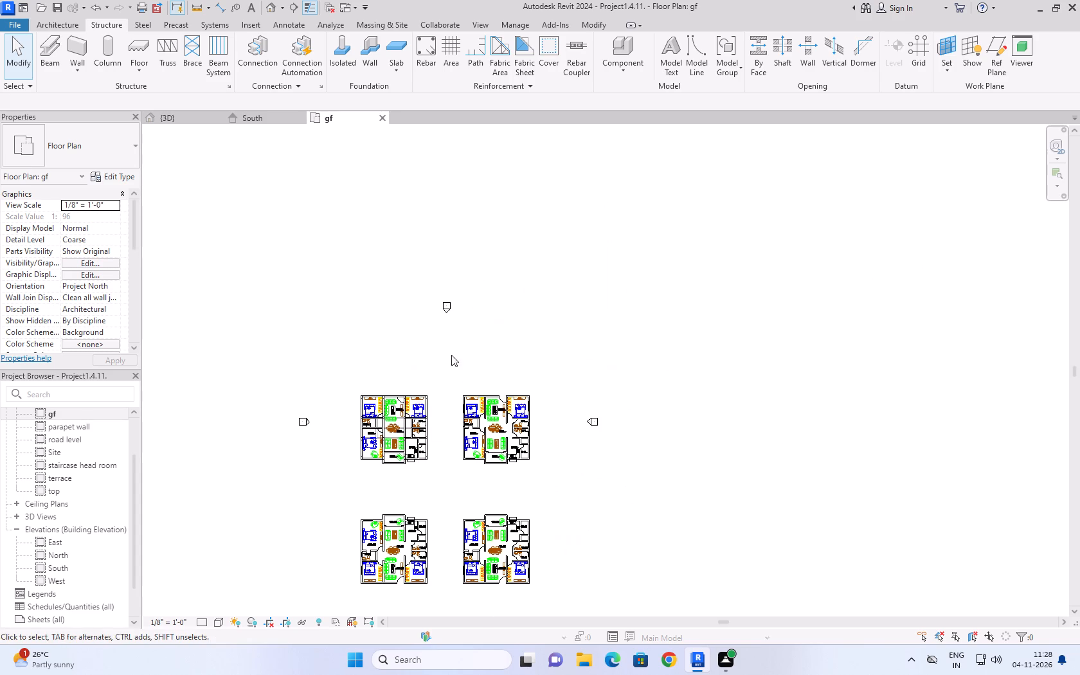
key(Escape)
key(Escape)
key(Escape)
Select the upper Drawing1.dwg import in the gf floor plan and examine its extent relative to the lower units.
click(468, 398)
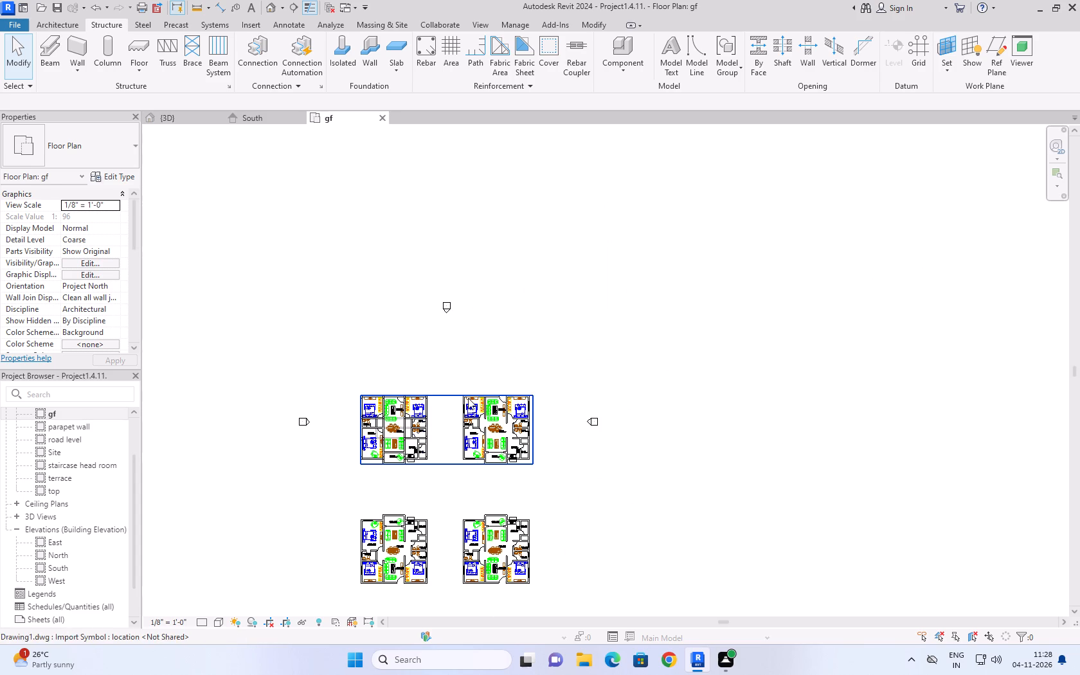
click(394, 58)
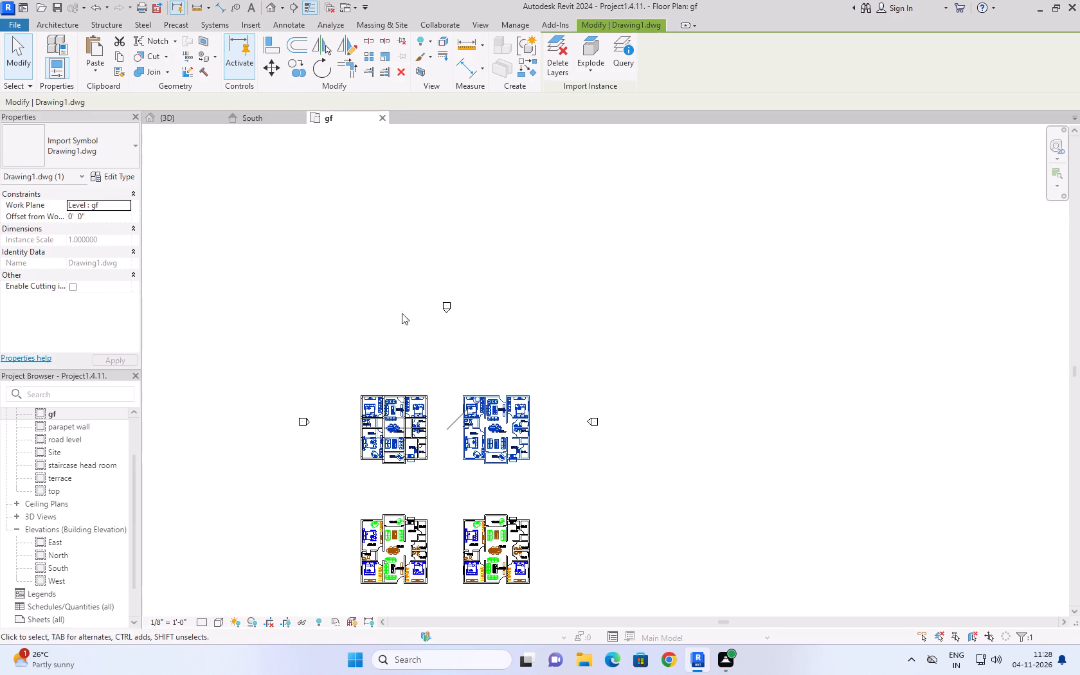
scroll(467, 530, up, 3)
scroll(587, 328, down, 4)
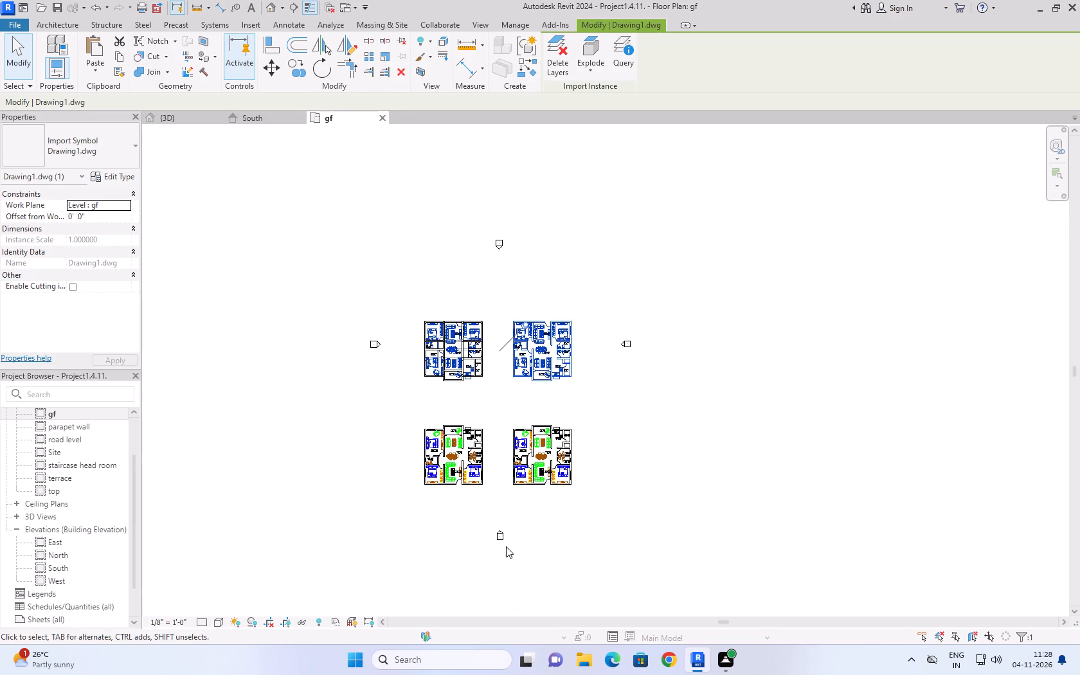
scroll(505, 519, up, 4)
middle_drag(485, 303, 451, 398)
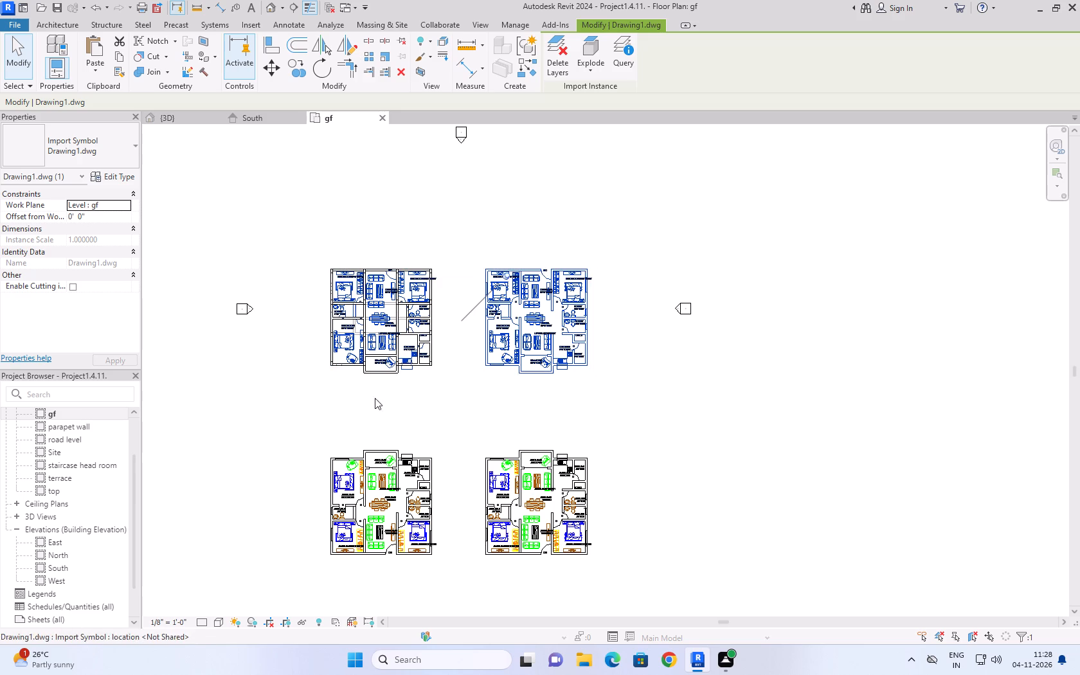
Examine the level names and heights, from top to staircase head room, in the South elevation.
click(253, 120)
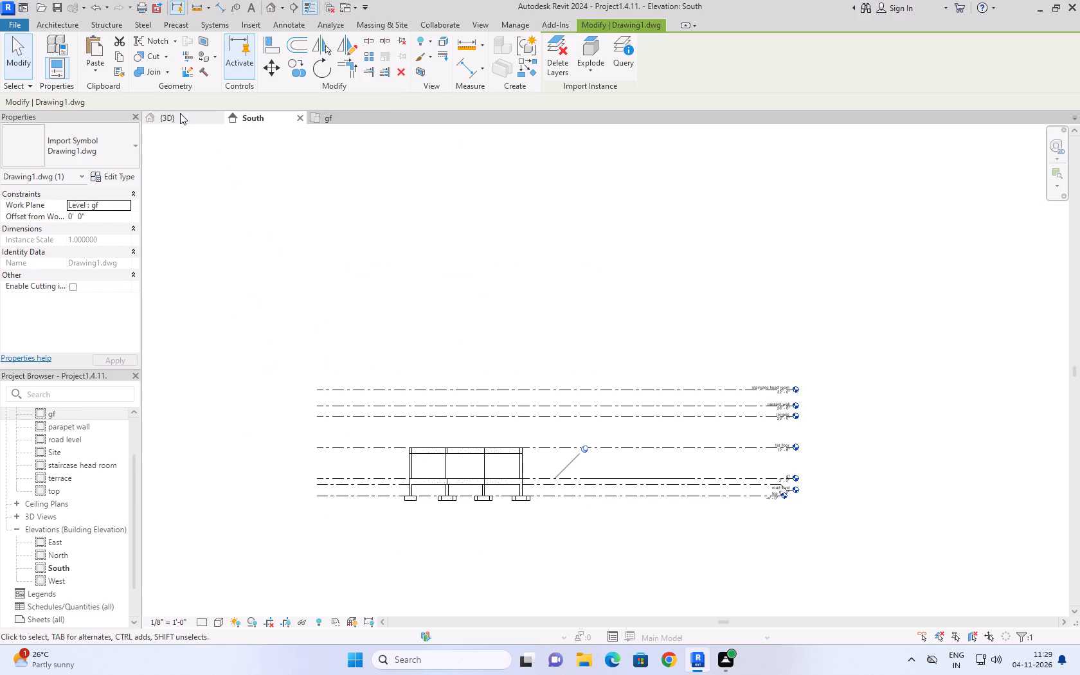
scroll(863, 483, up, 8)
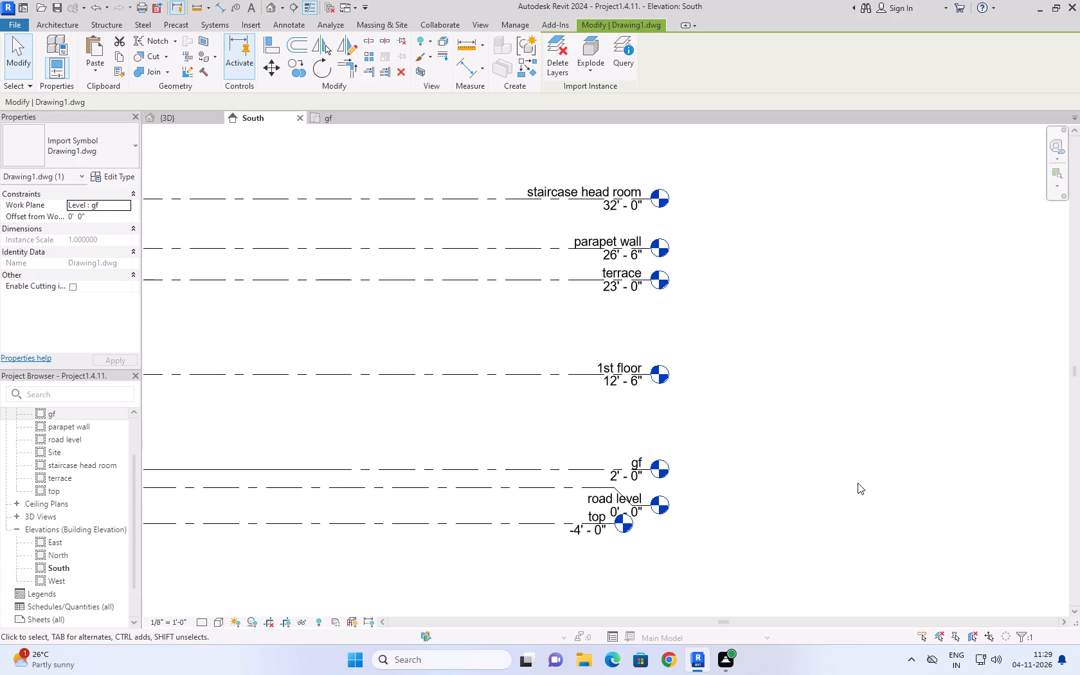
middle_drag(779, 376, 678, 416)
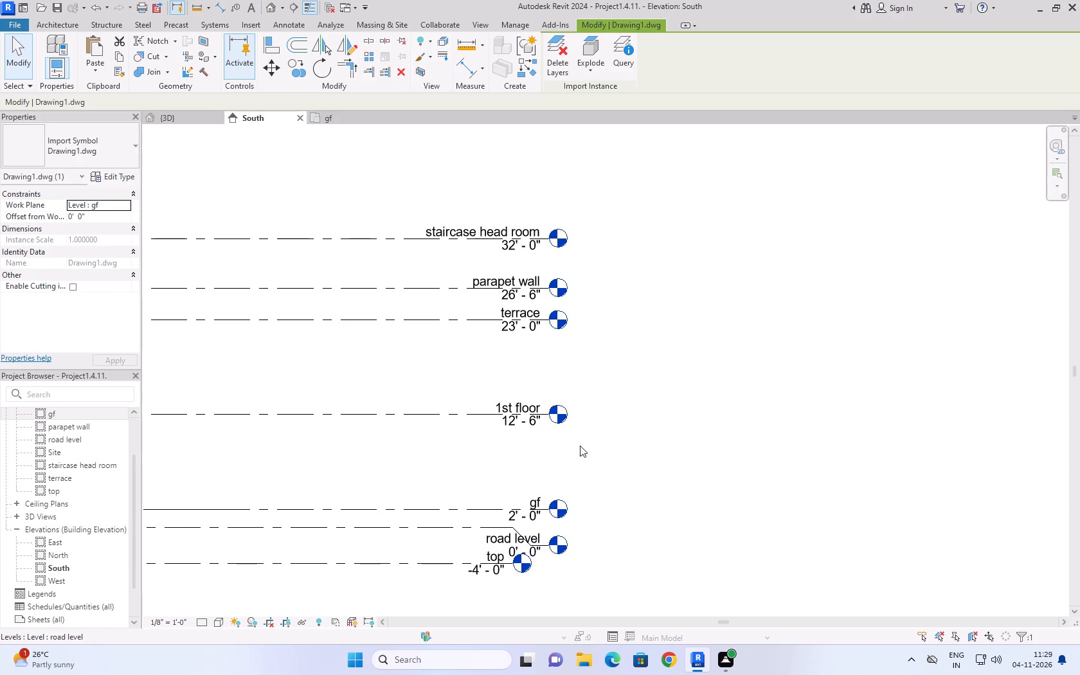
middle_drag(498, 465, 641, 479)
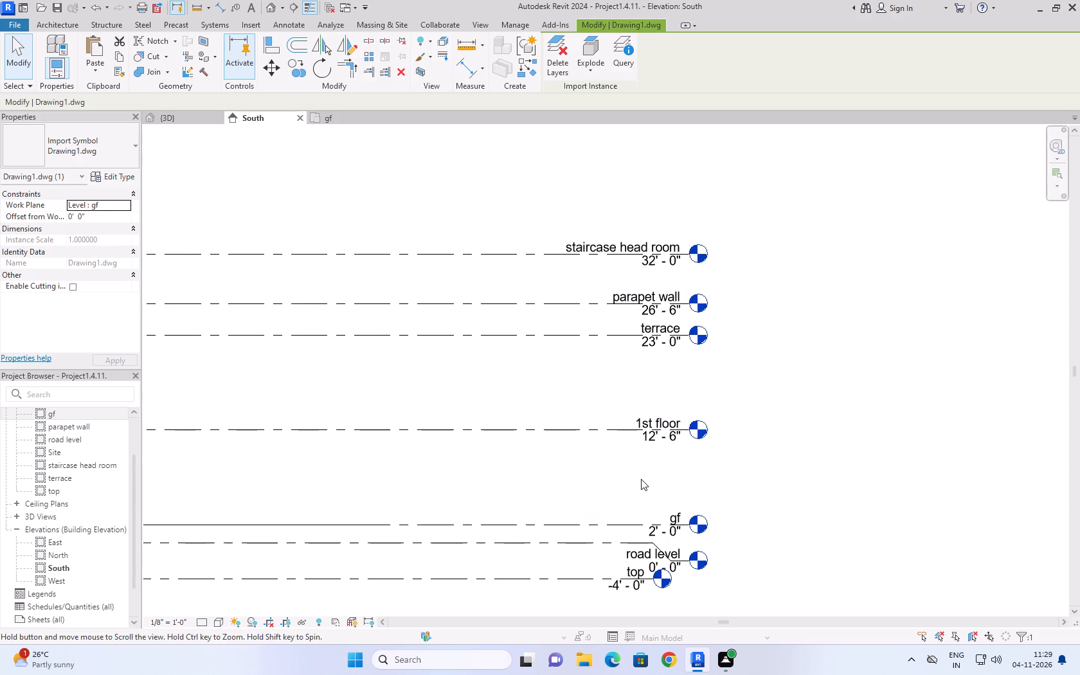
scroll(641, 479, down, 1)
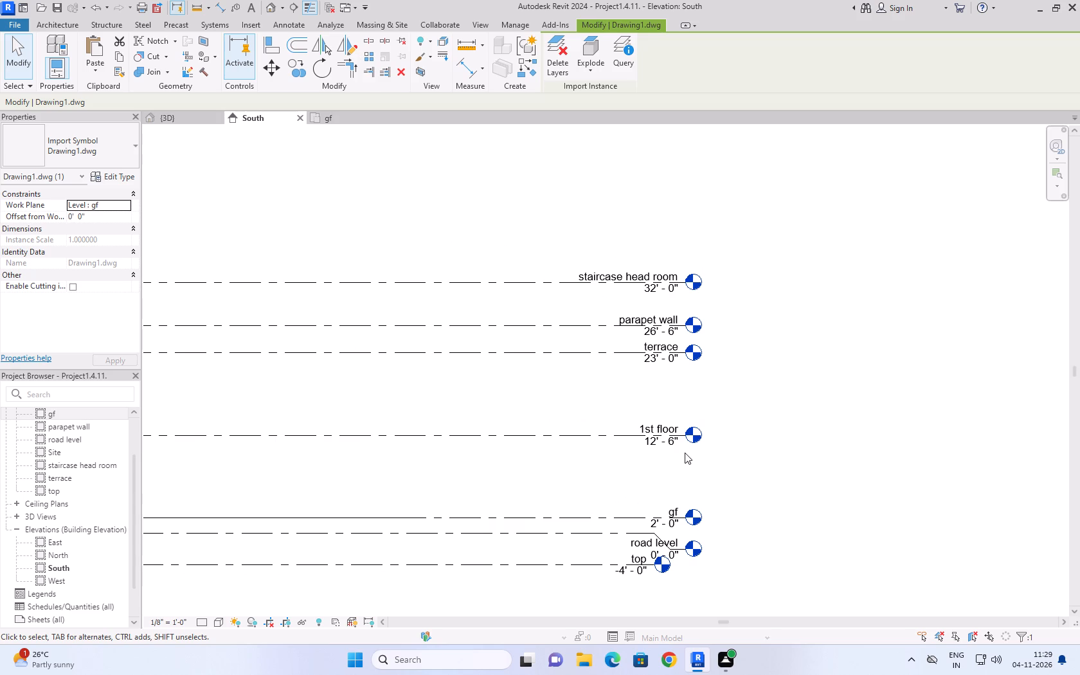
scroll(685, 453, down, 4)
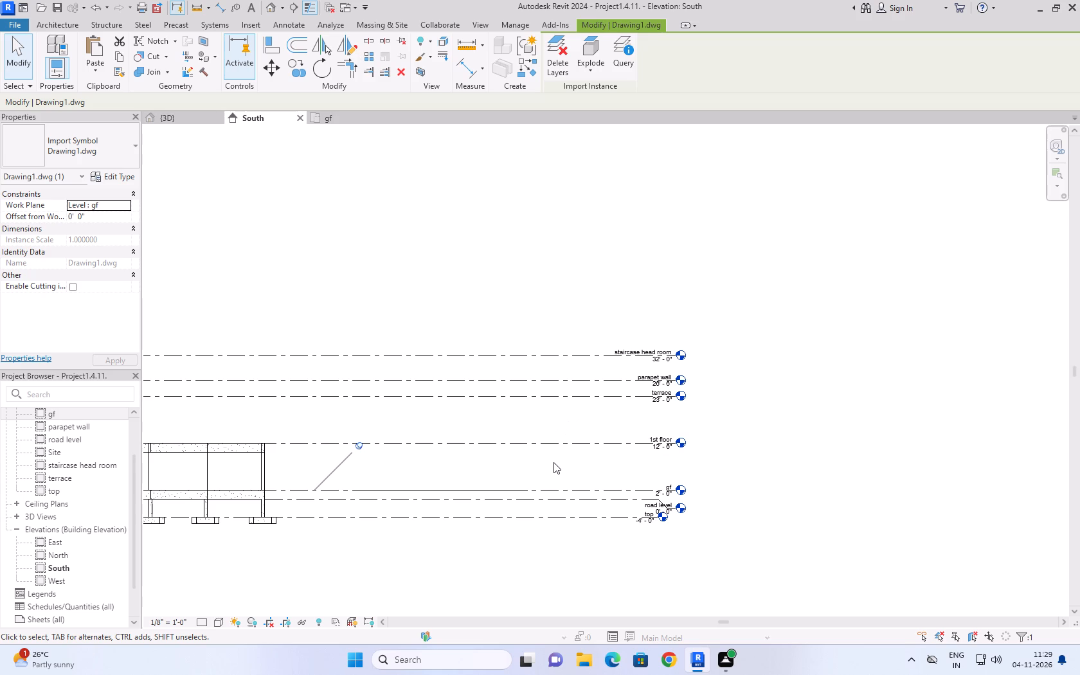
scroll(687, 561, up, 2)
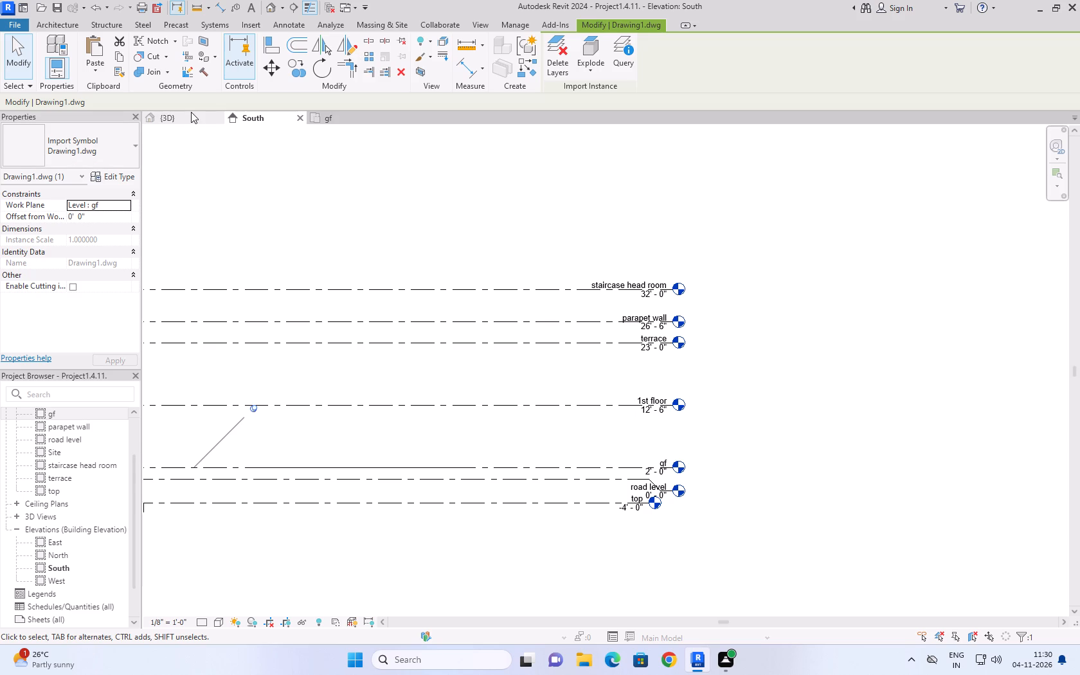
click(174, 119)
click(267, 114)
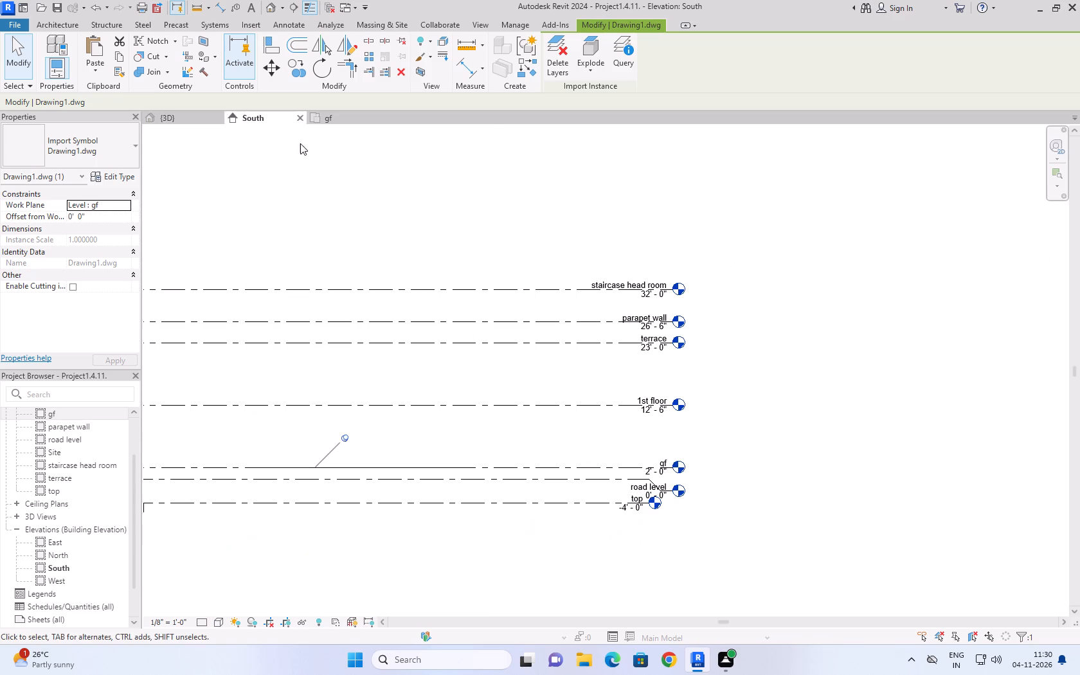
Examine the upper Drawing1.dwg import against the modelled unit in the gf floor plan and the 3D view.
click(334, 114)
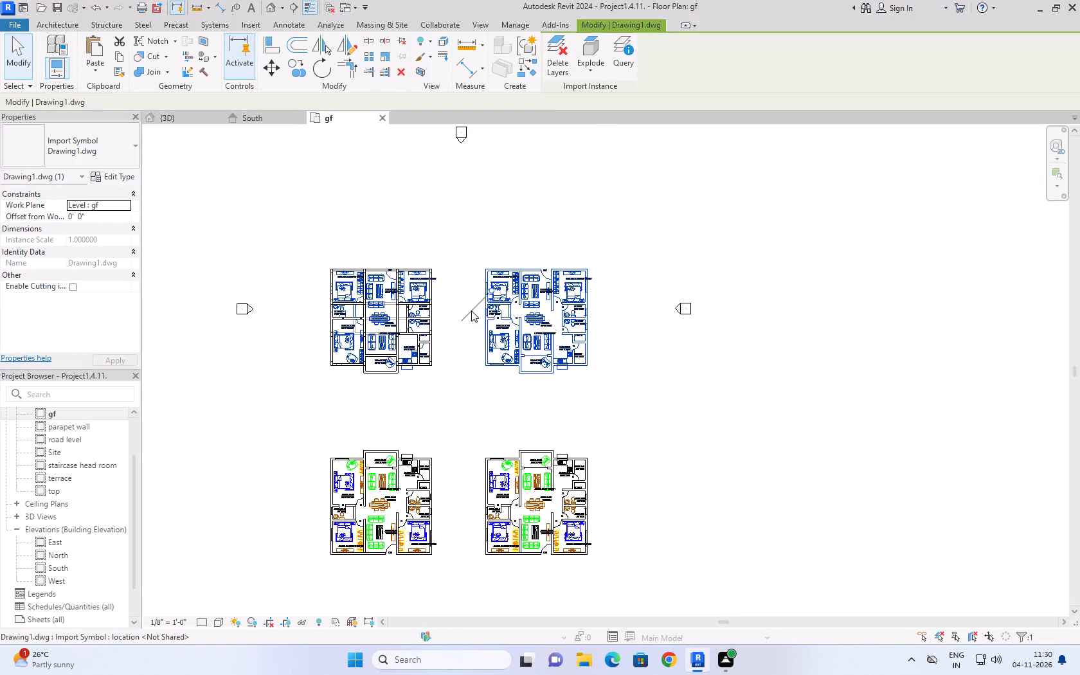
click(496, 272)
click(534, 271)
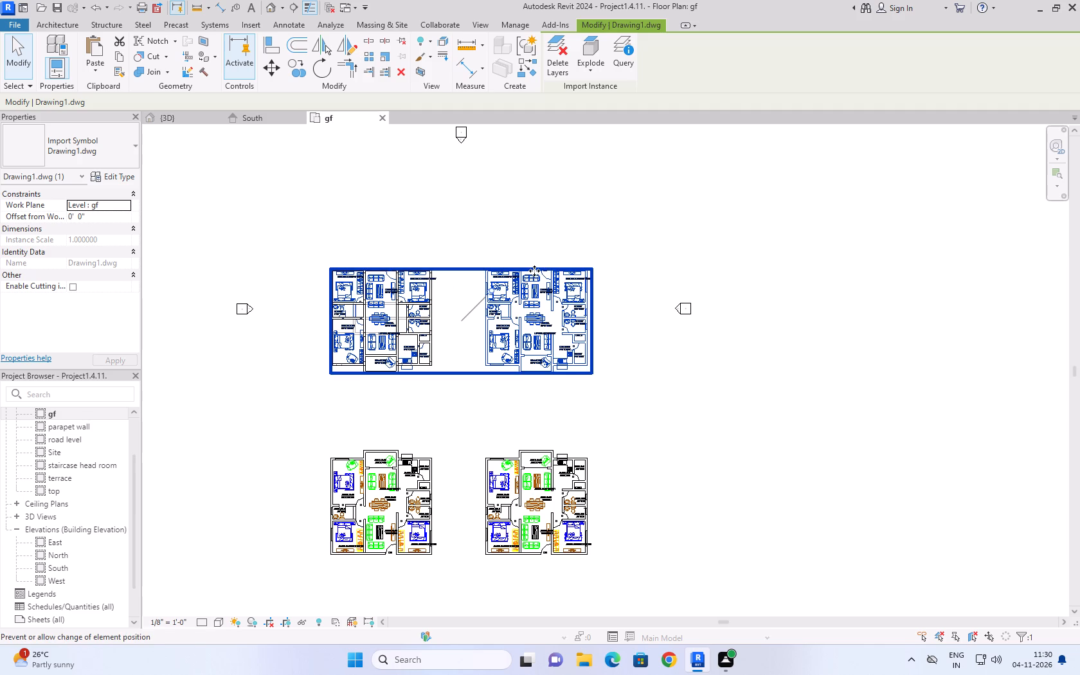
scroll(613, 357, down, 2)
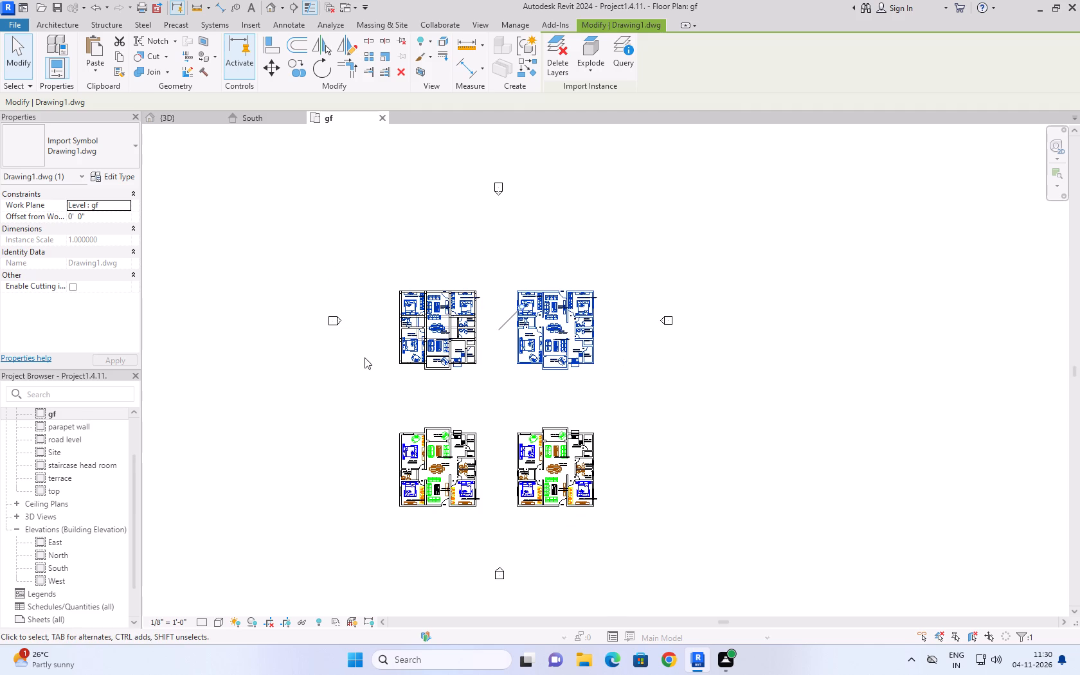
scroll(519, 292, up, 4)
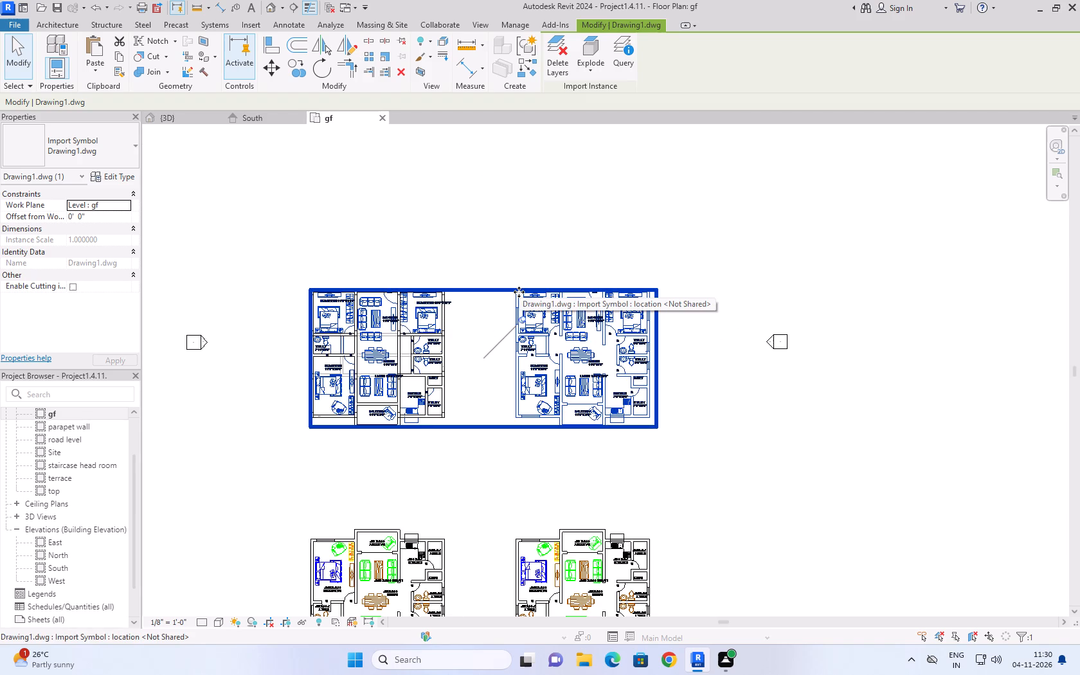
click(526, 294)
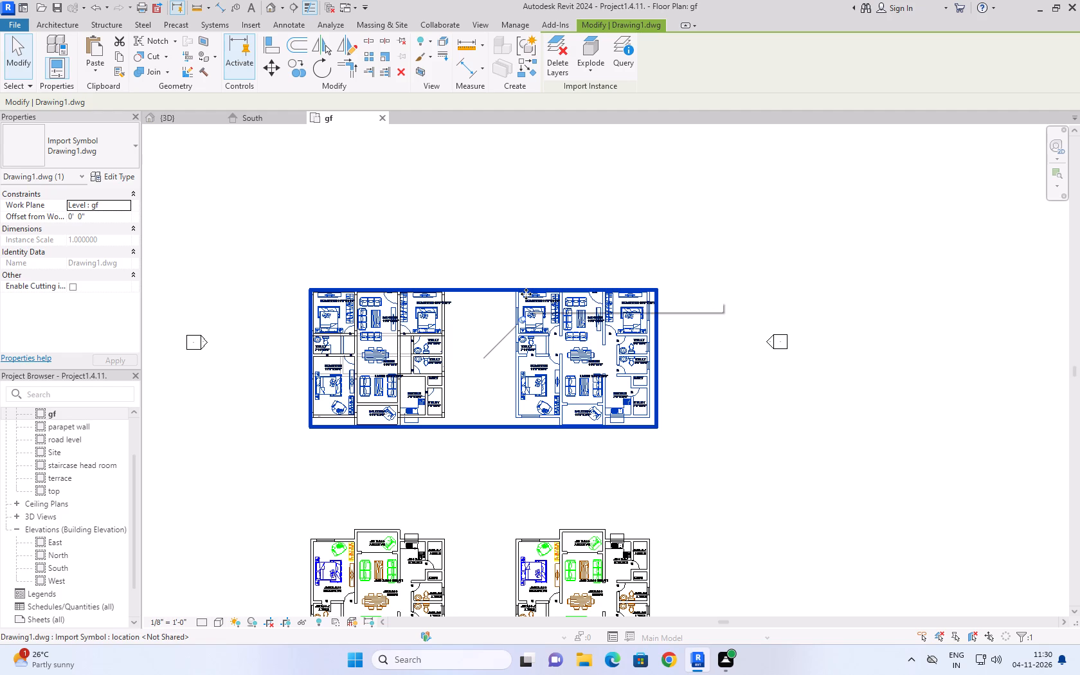
click(692, 442)
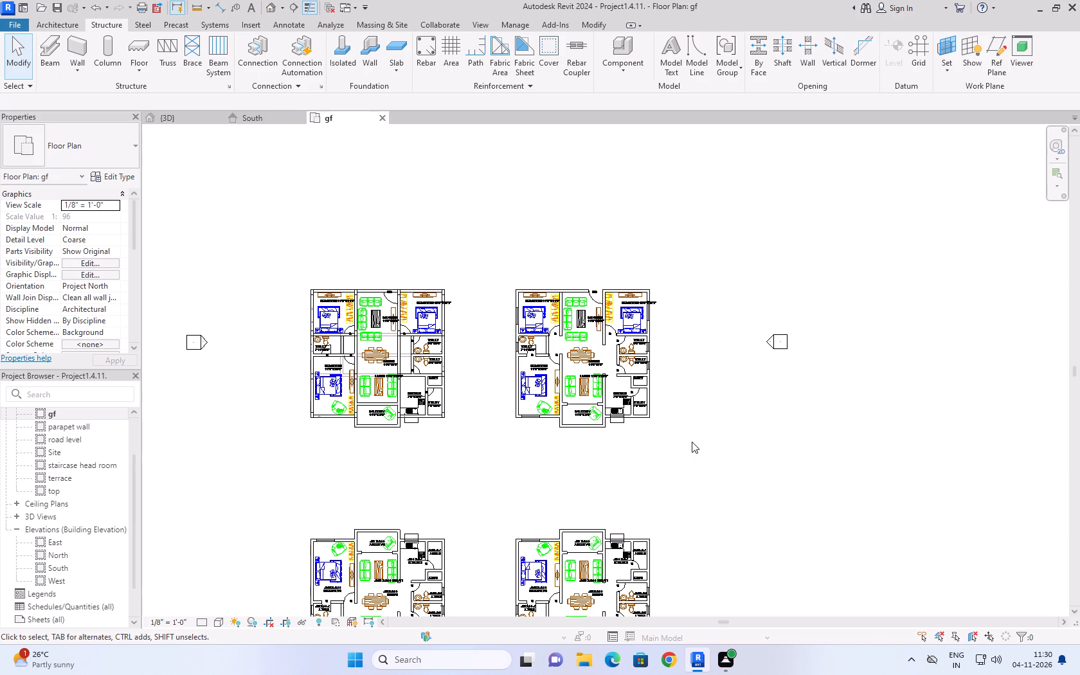
click(633, 291)
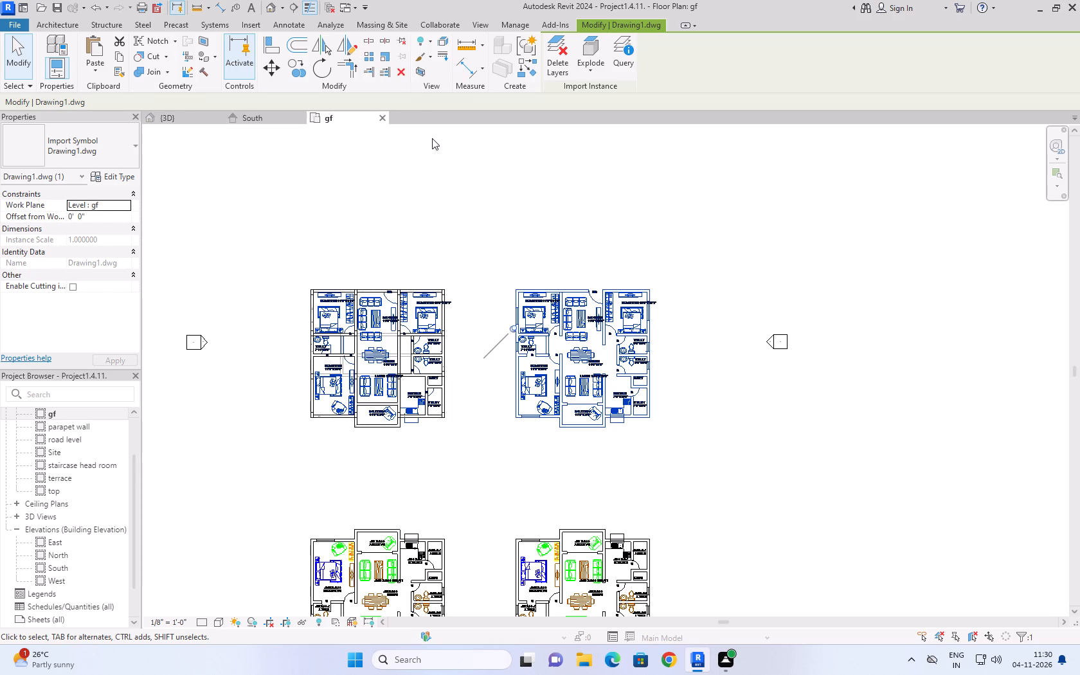
click(273, 113)
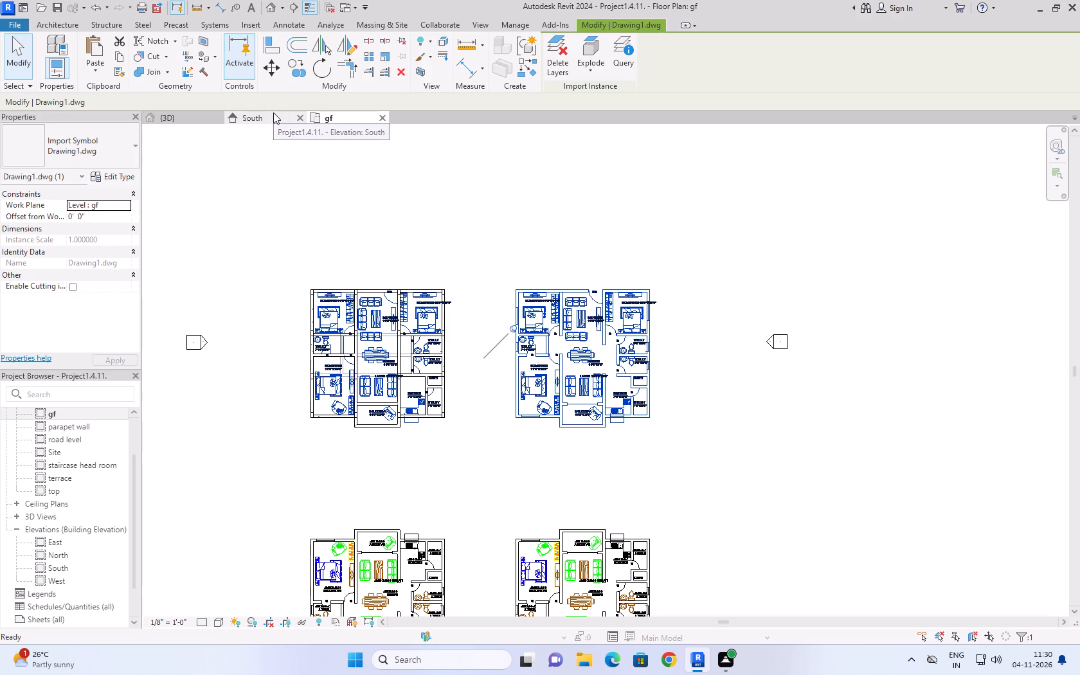
click(187, 112)
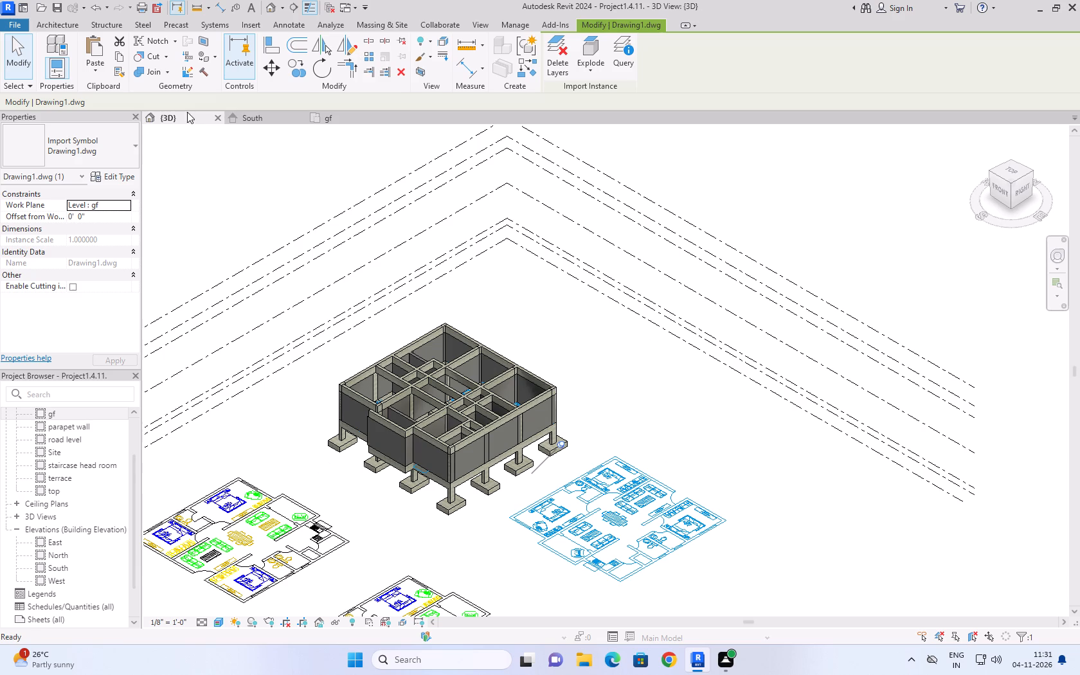
click(335, 114)
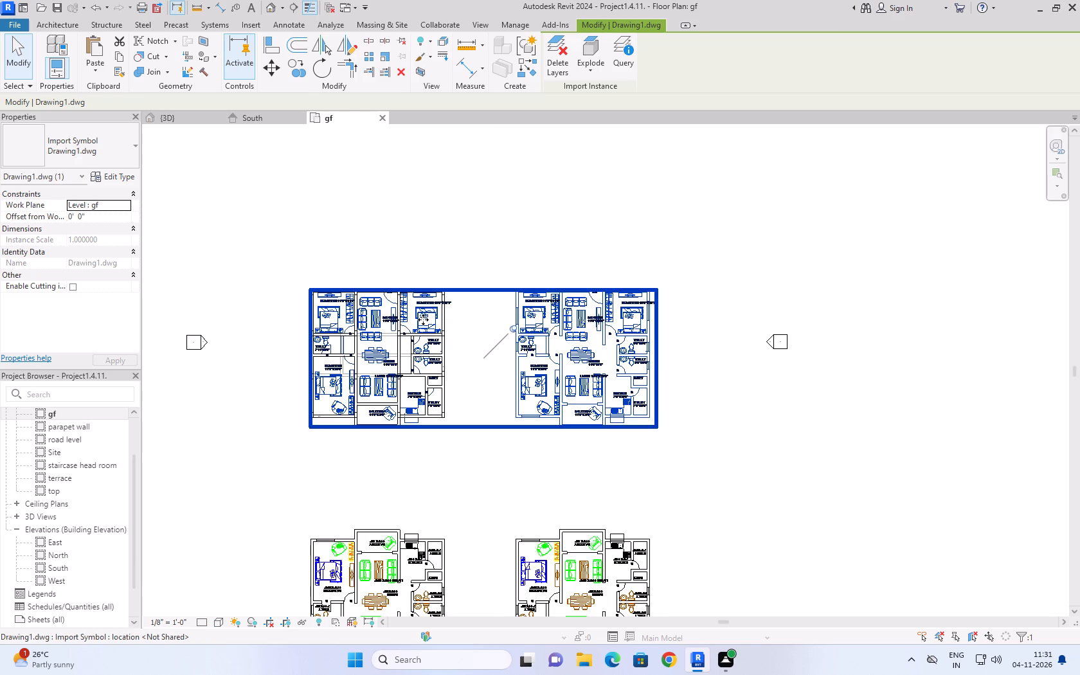
click(541, 289)
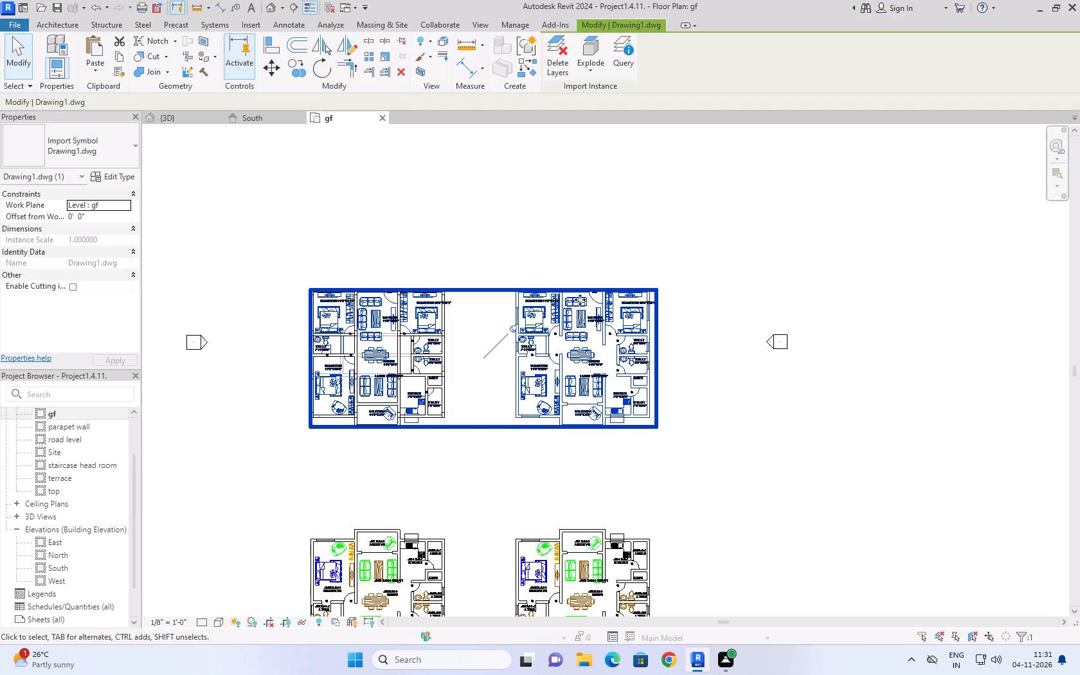
click(580, 300)
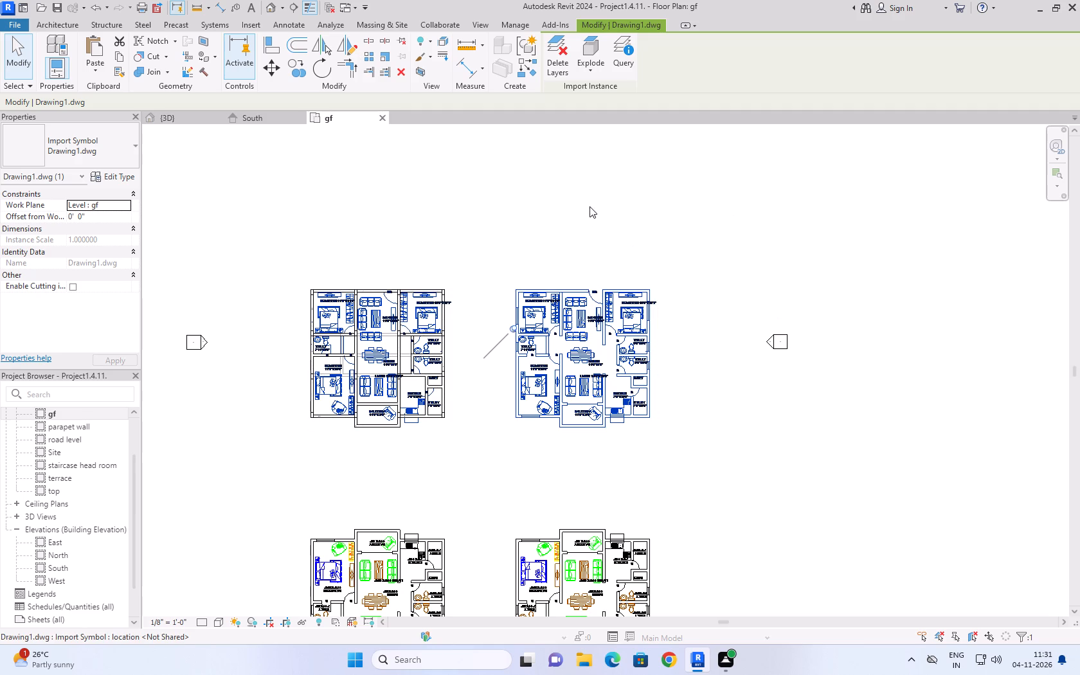
click(411, 420)
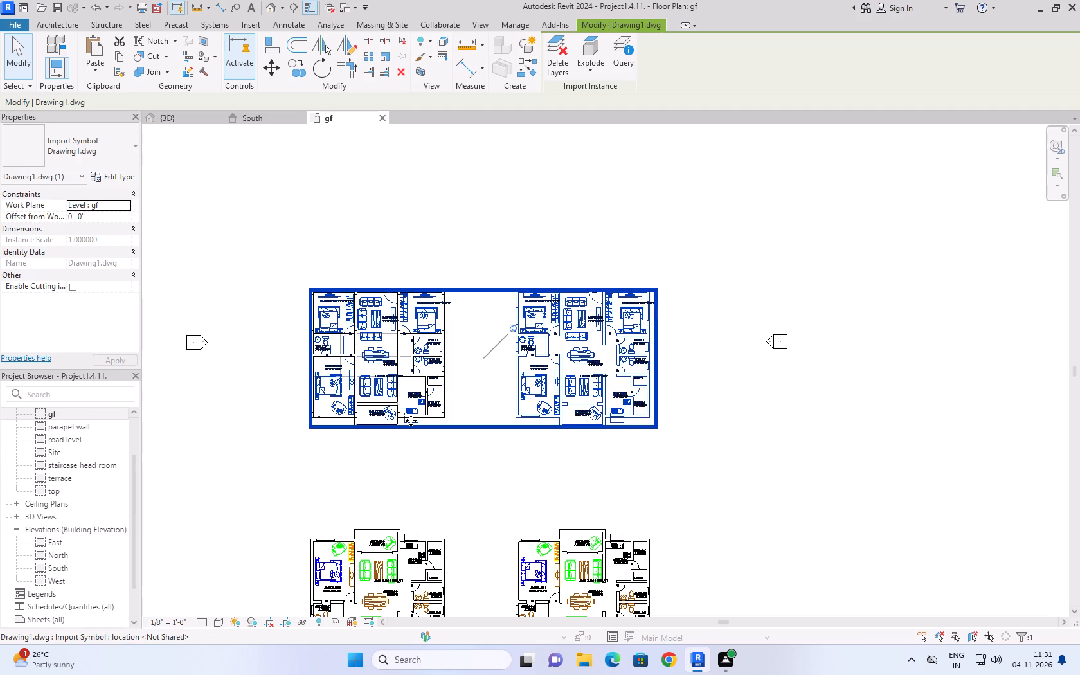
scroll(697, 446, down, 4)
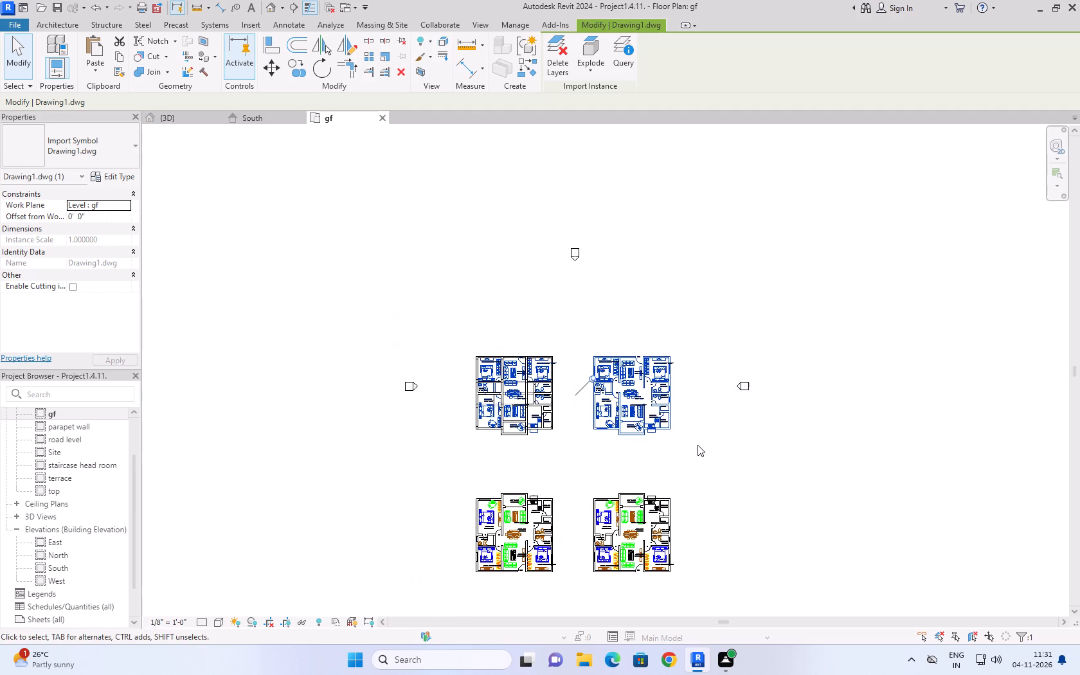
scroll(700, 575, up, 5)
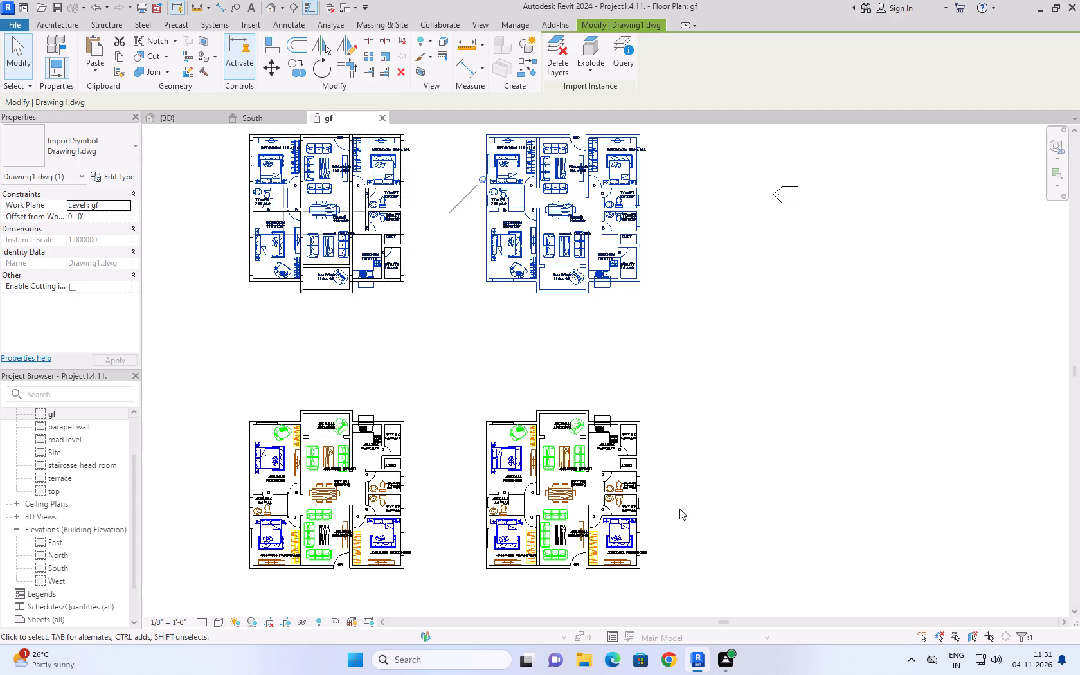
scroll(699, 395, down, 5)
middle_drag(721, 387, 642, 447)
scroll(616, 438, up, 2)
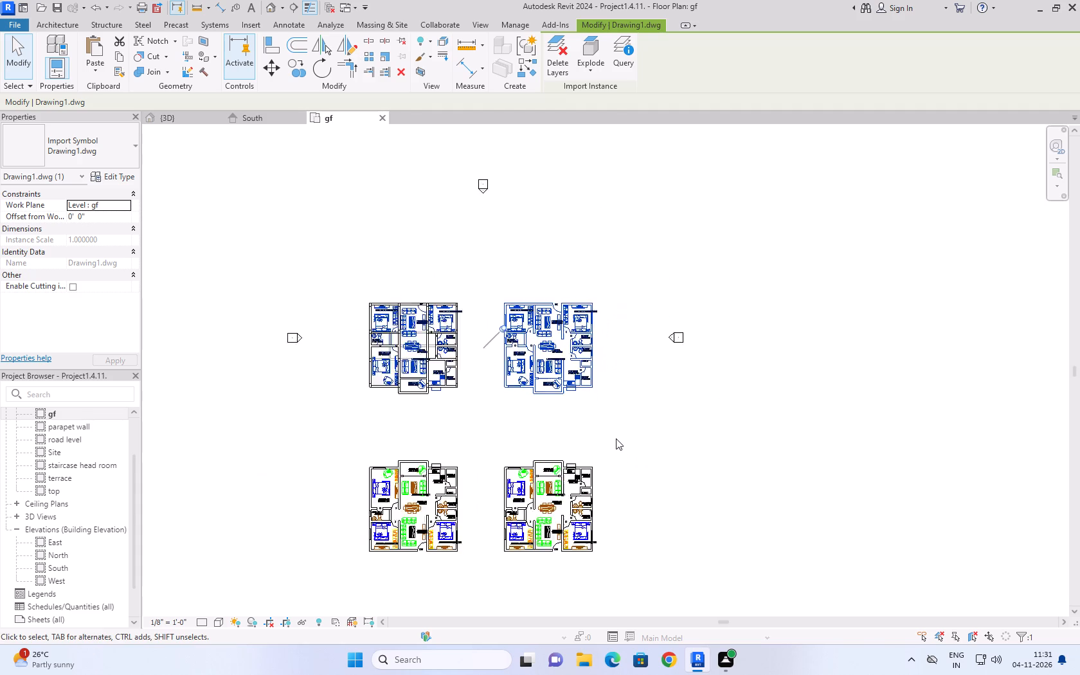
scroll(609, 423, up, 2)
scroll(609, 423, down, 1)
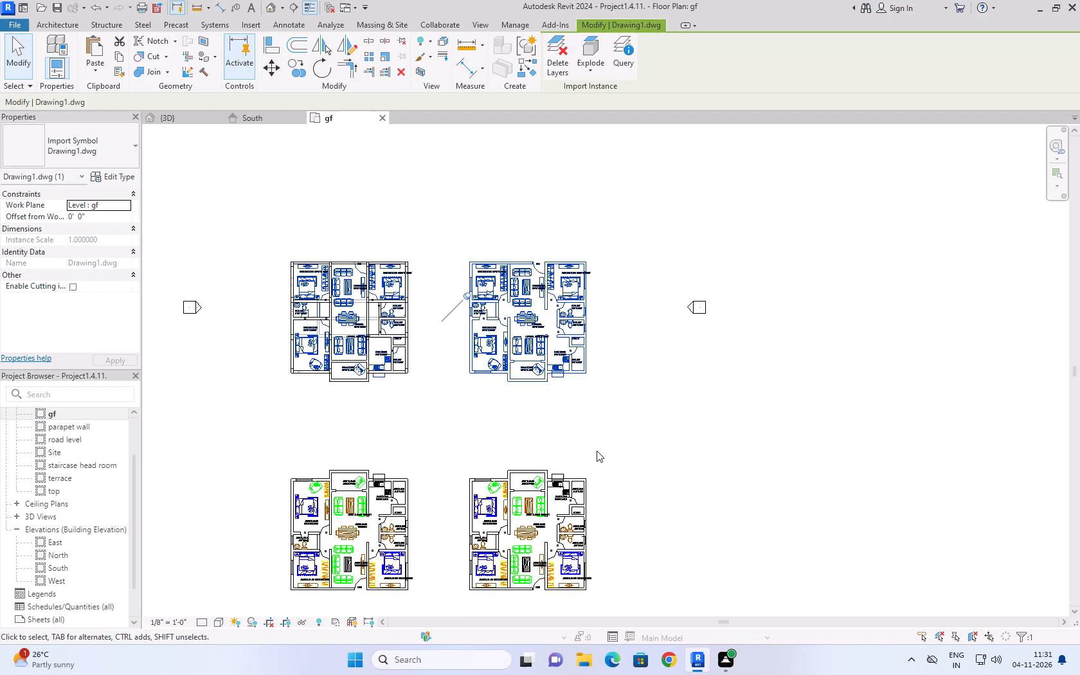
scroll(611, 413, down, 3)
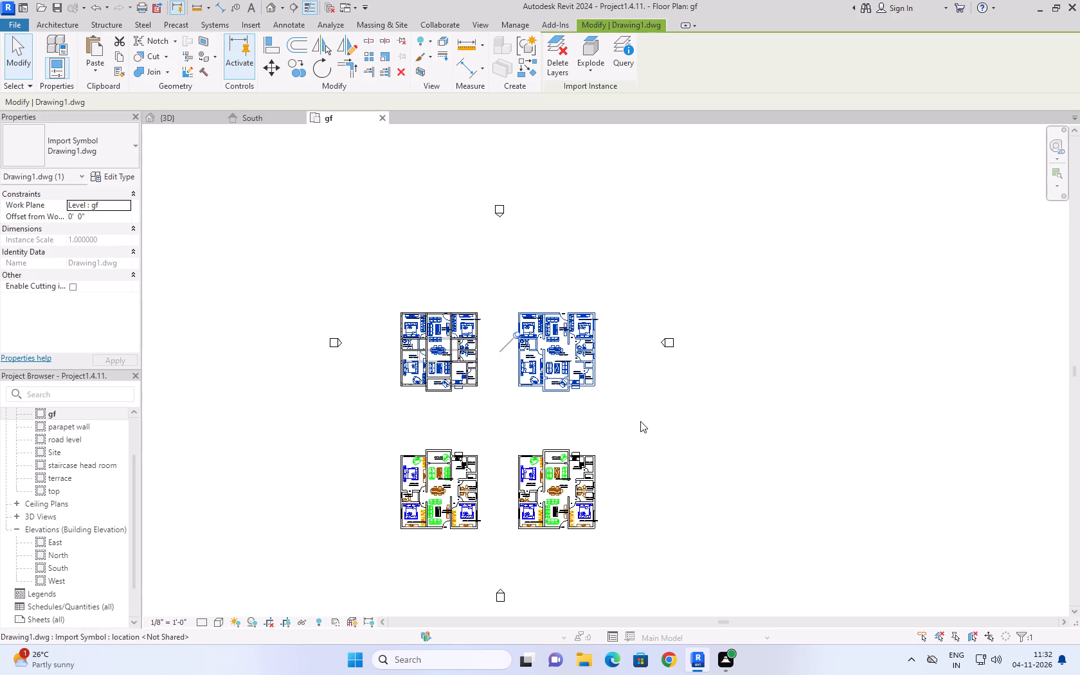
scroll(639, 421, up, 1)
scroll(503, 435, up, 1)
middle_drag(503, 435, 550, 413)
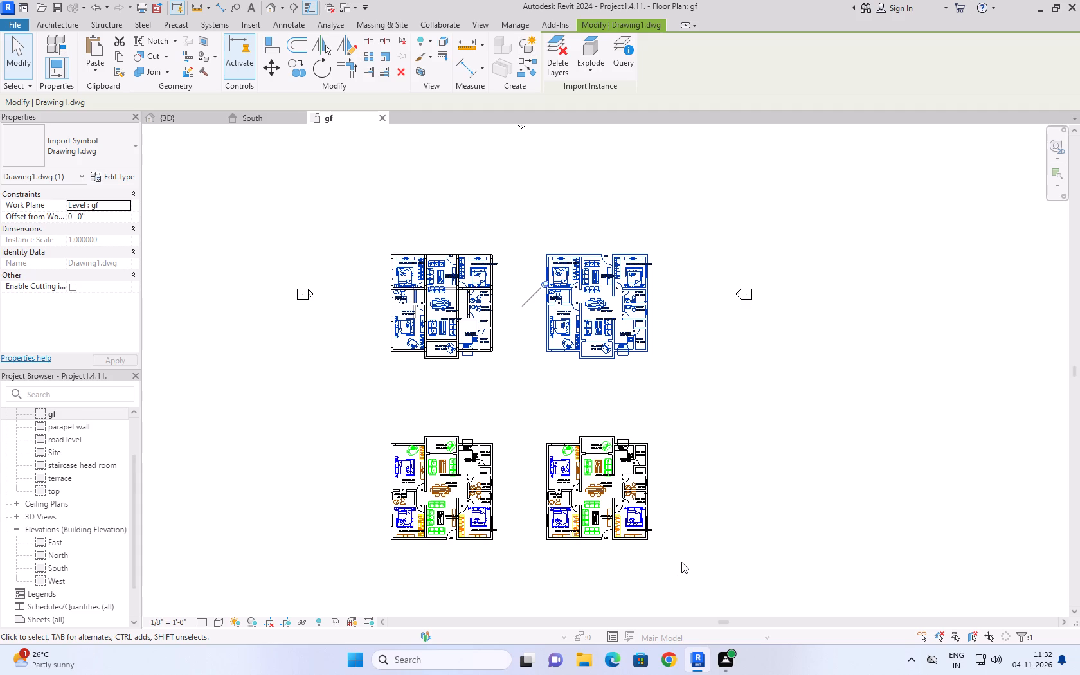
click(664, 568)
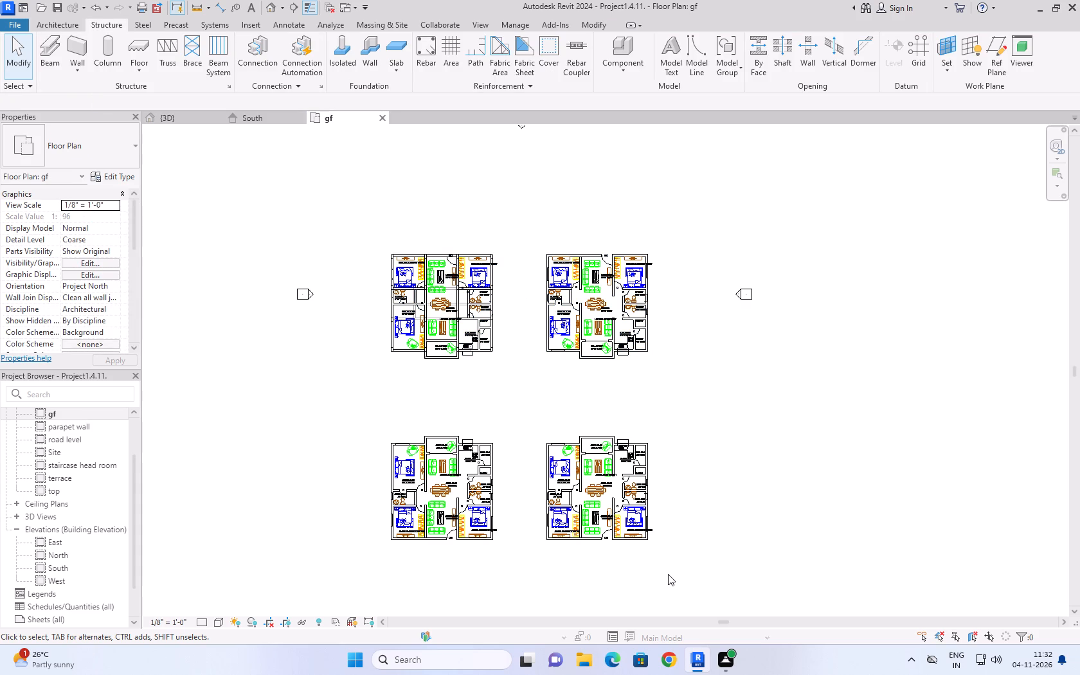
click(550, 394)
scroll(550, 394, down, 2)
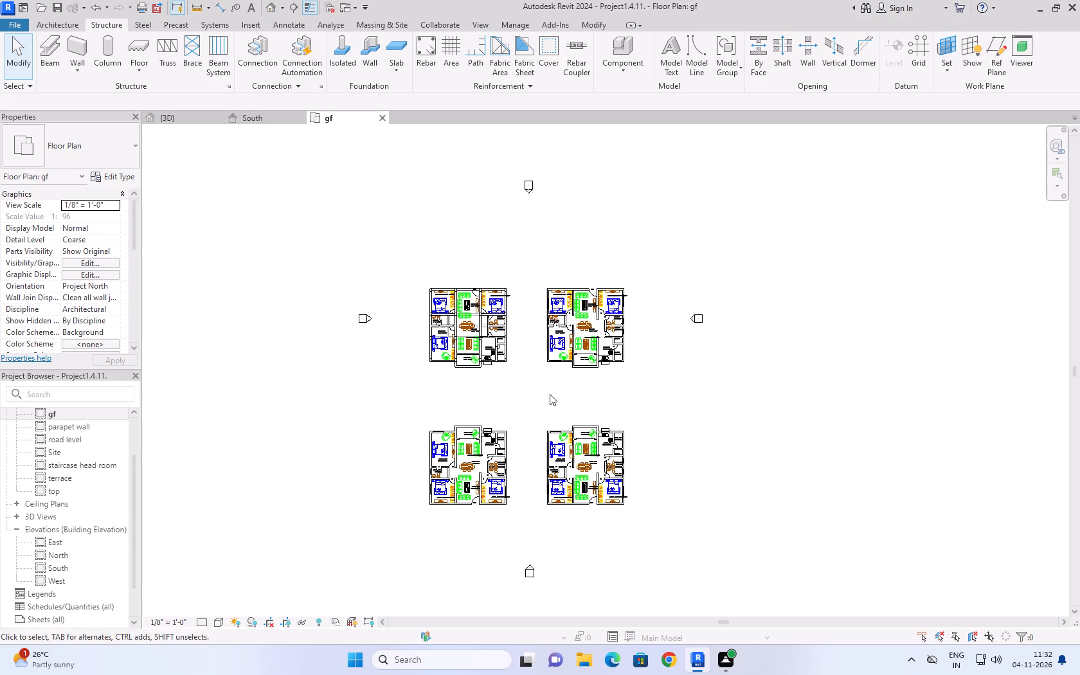
Examine the extent of all four unit plans and the modelled elements in the gf floor plan by selecting them together, and the upper Drawing1.dwg alone.
drag(401, 252, 641, 553)
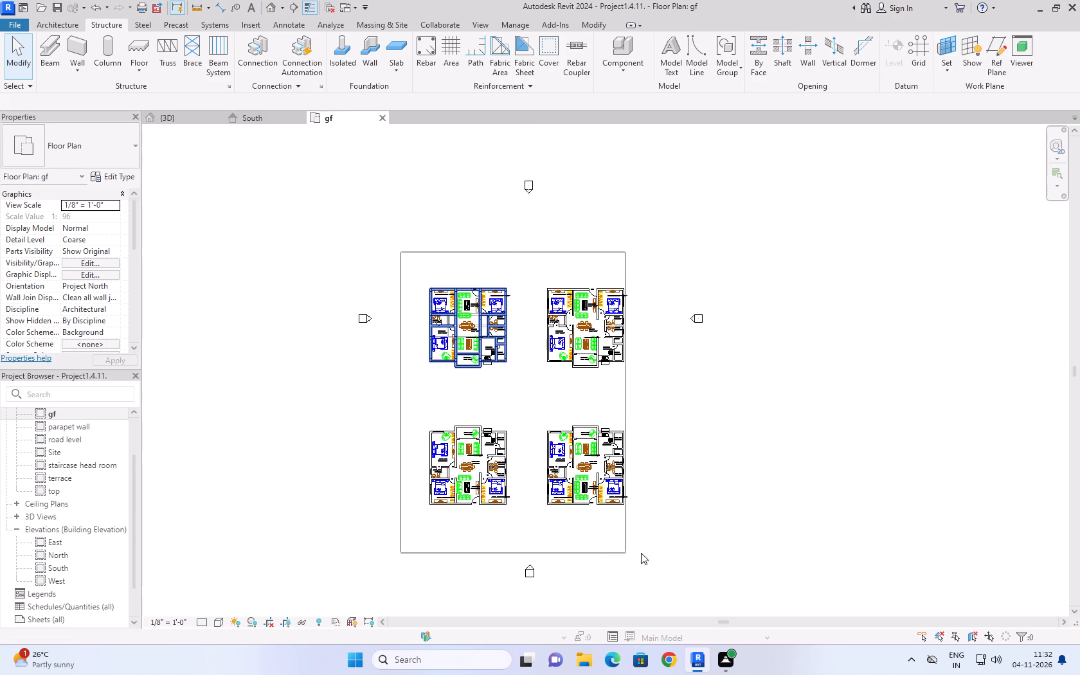
drag(641, 553, 672, 553)
click(674, 524)
drag(647, 535, 411, 268)
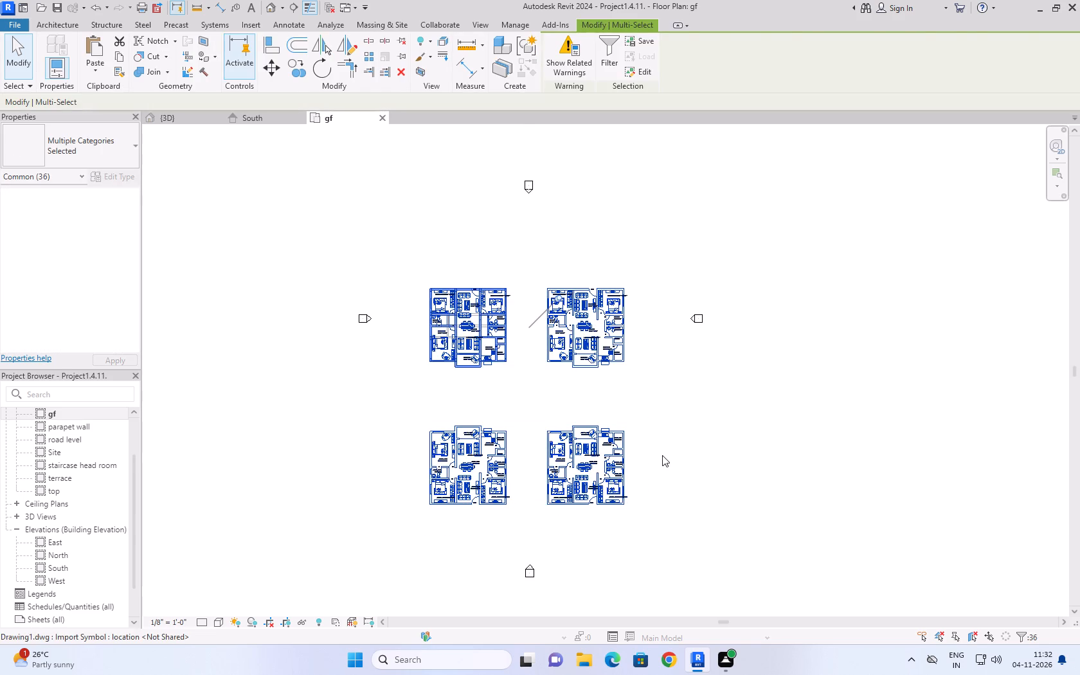
click(662, 435)
drag(660, 539, 646, 540)
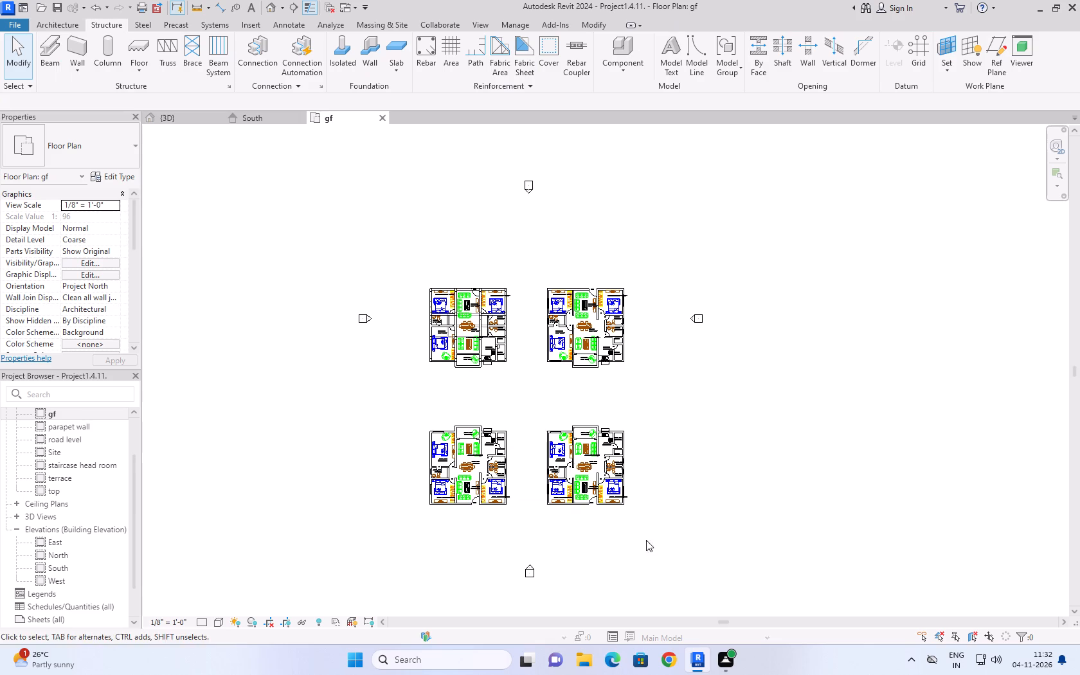
drag(646, 540, 416, 261)
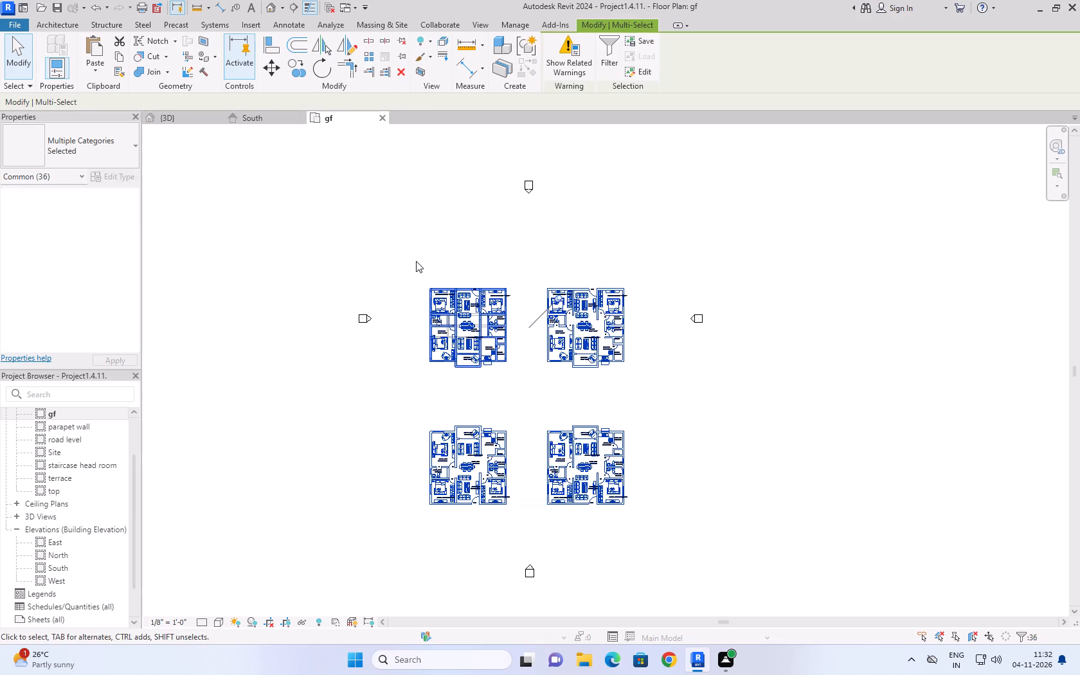
click(416, 261)
drag(407, 262, 678, 542)
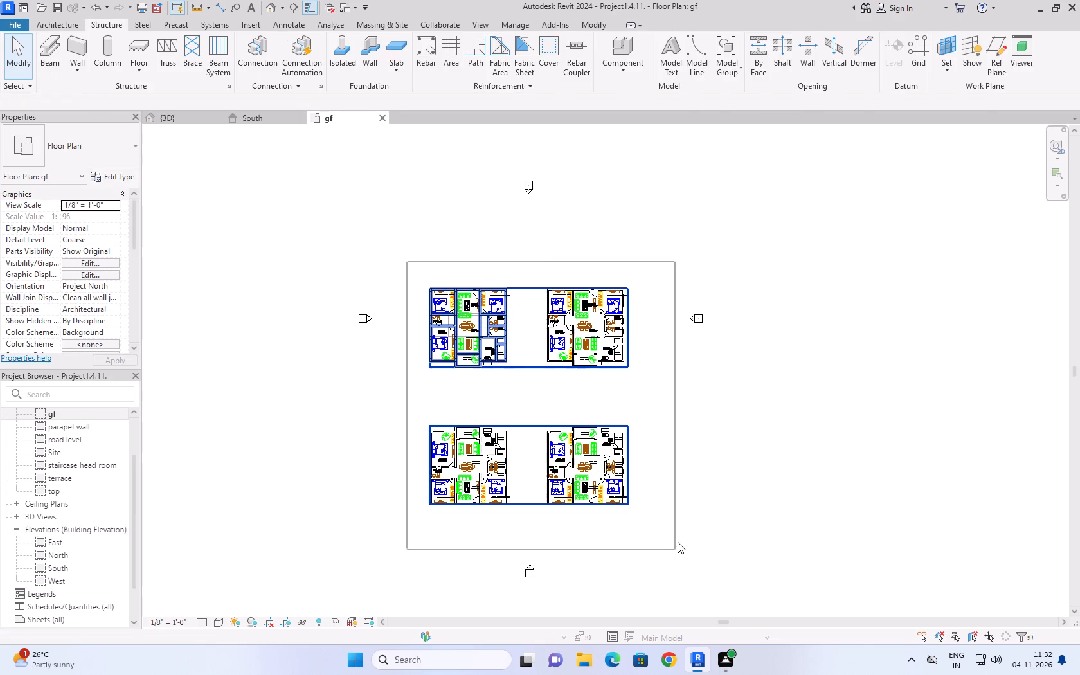
drag(678, 542, 679, 537)
click(679, 537)
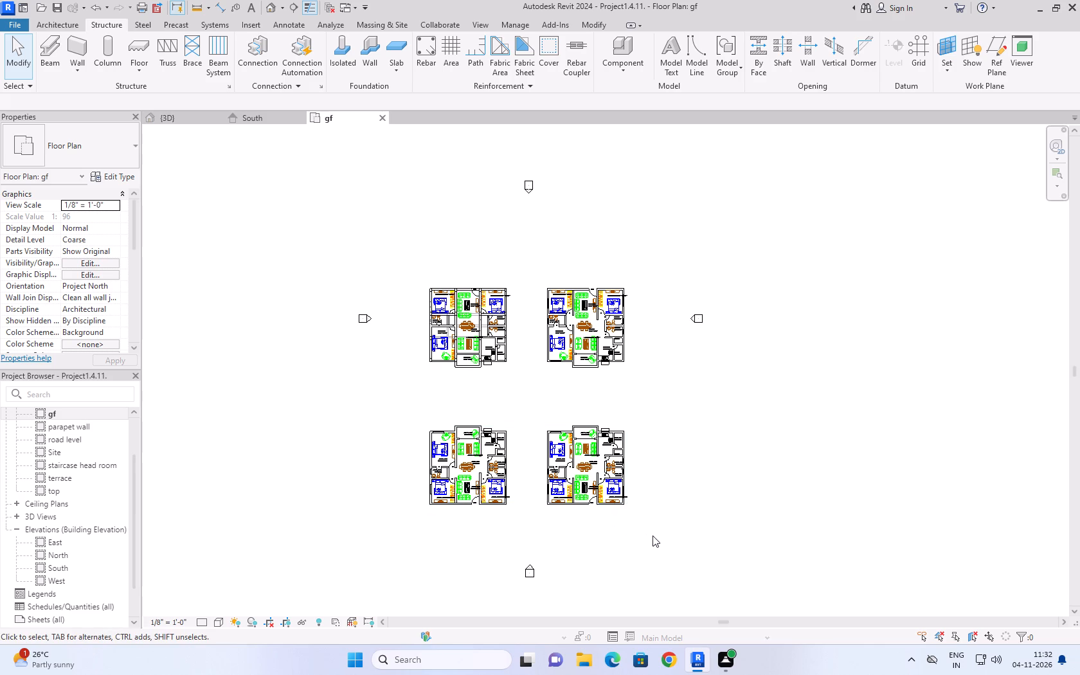
drag(401, 241, 401, 348)
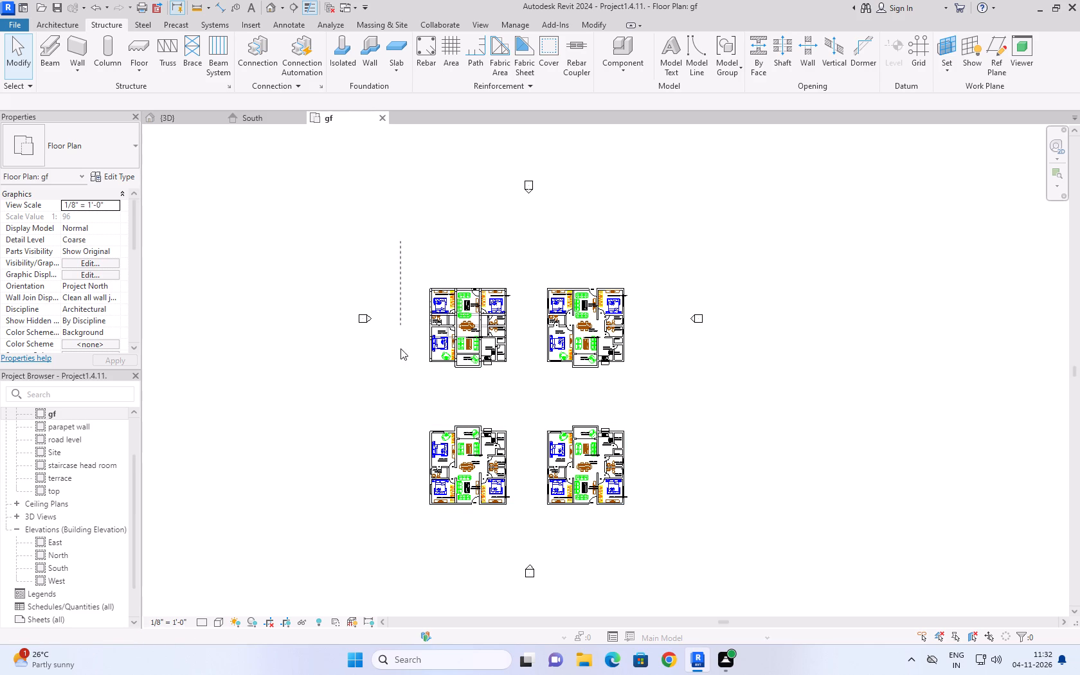
drag(401, 348, 681, 543)
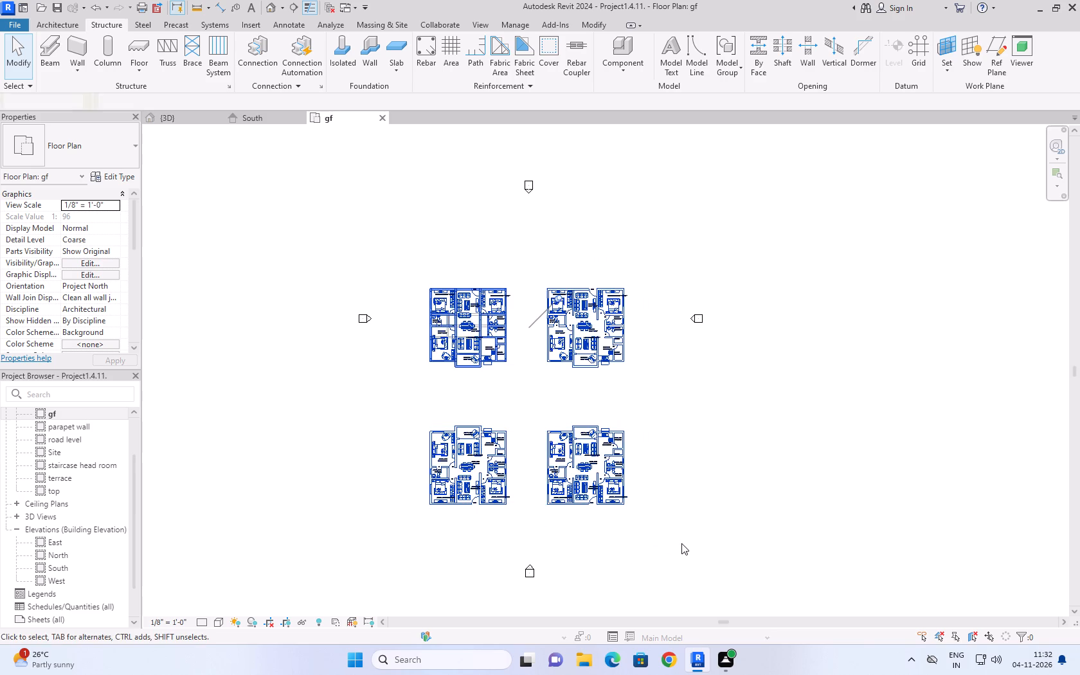
click(690, 394)
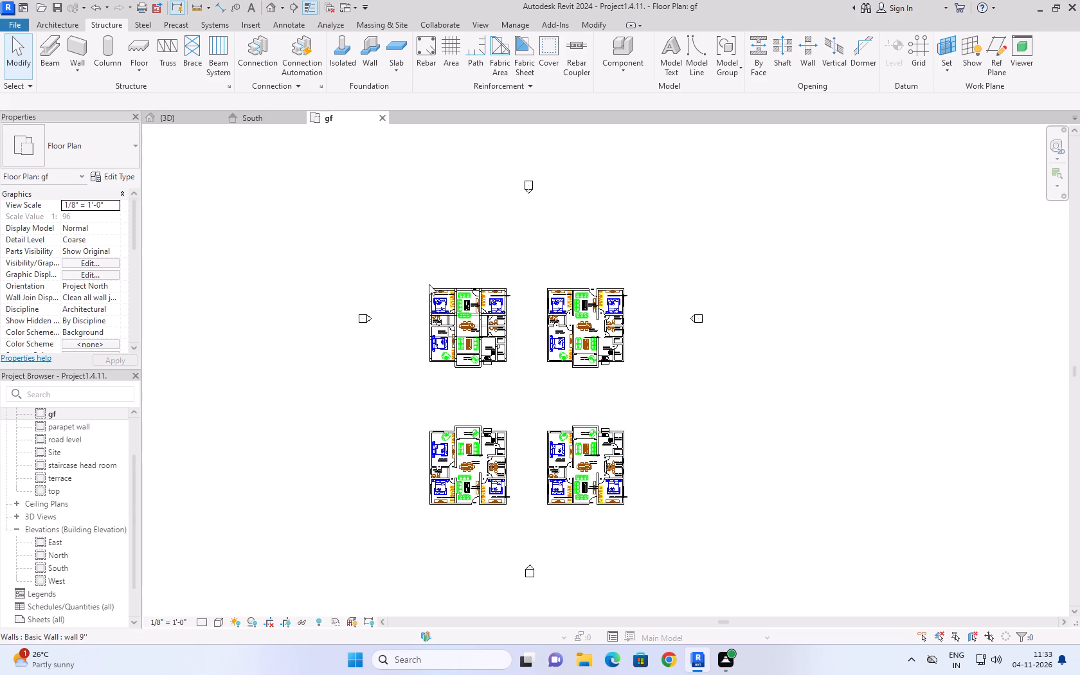
click(471, 303)
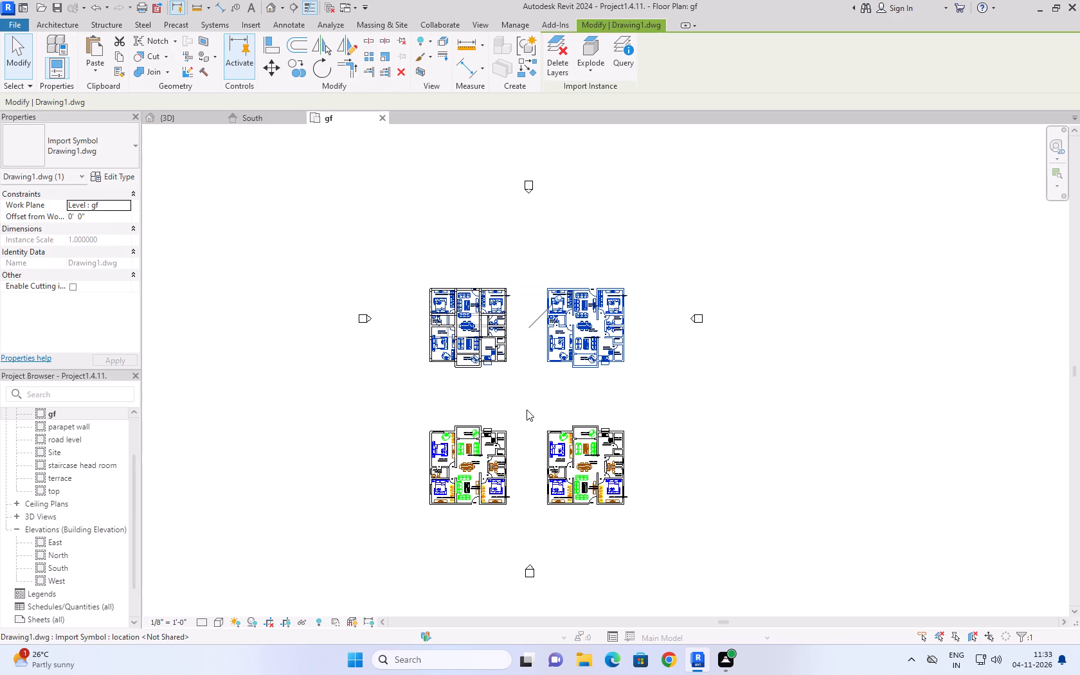
click(708, 434)
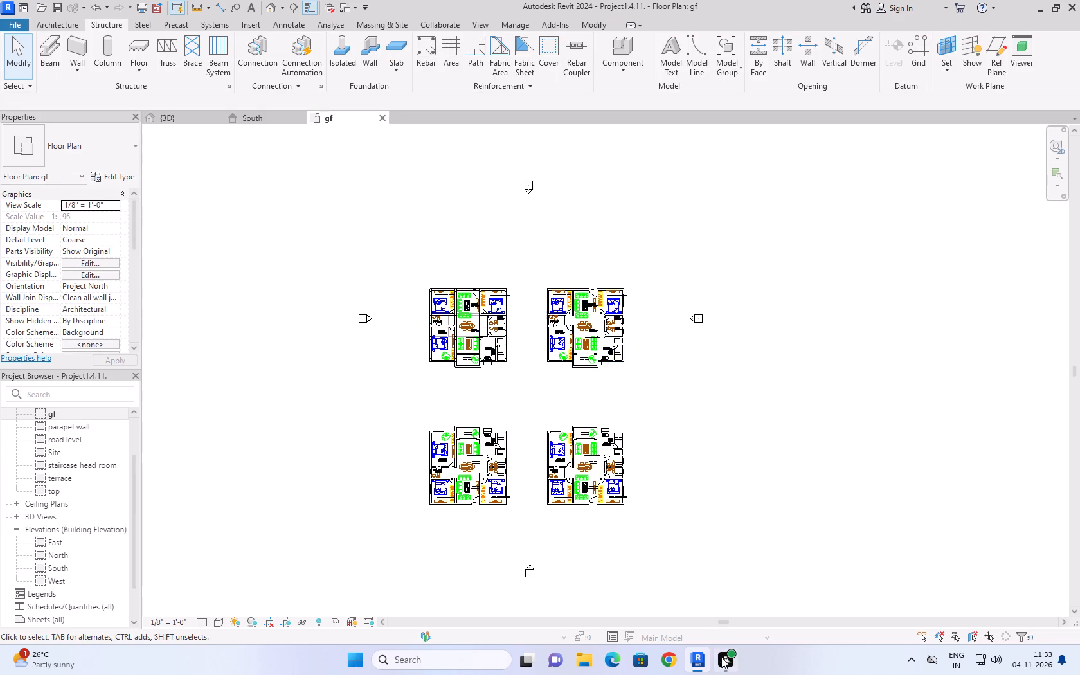
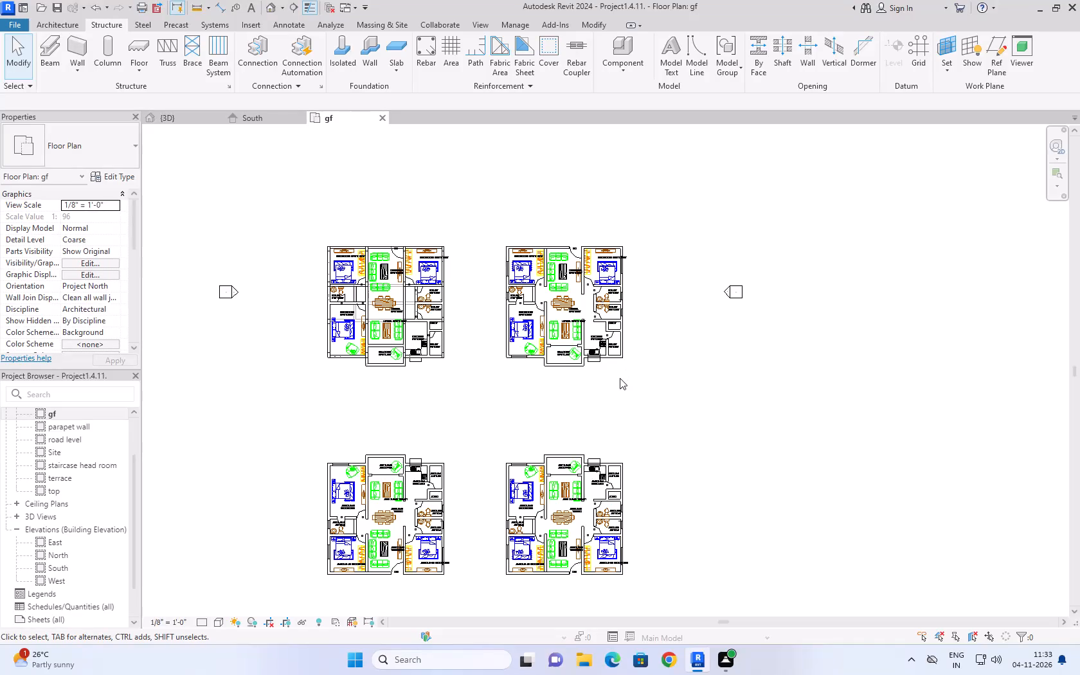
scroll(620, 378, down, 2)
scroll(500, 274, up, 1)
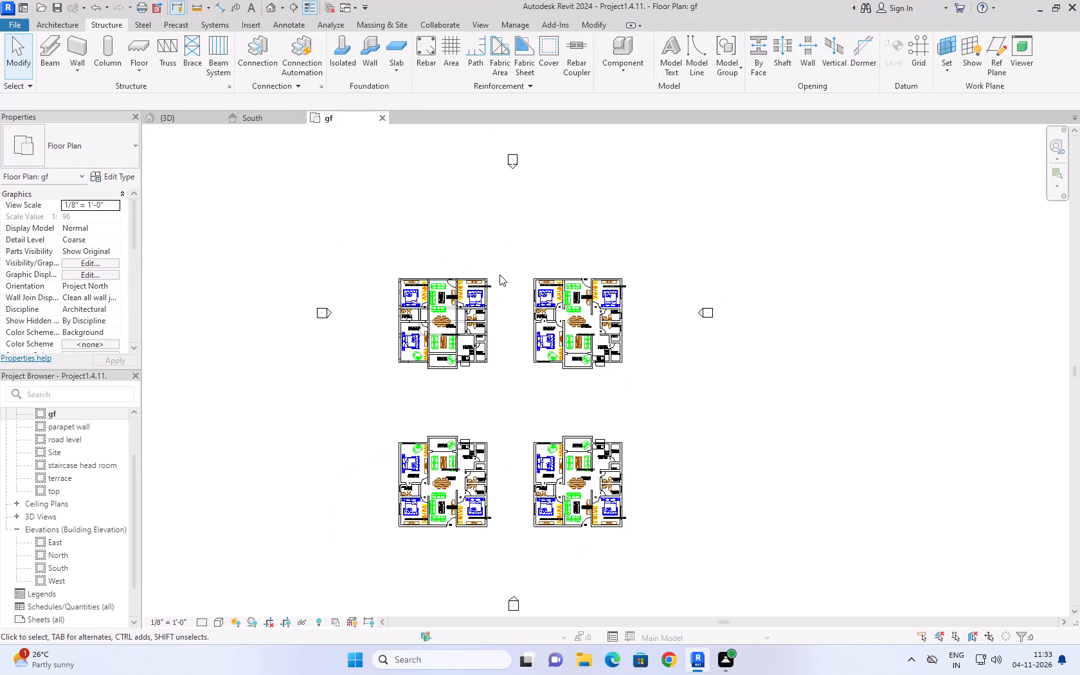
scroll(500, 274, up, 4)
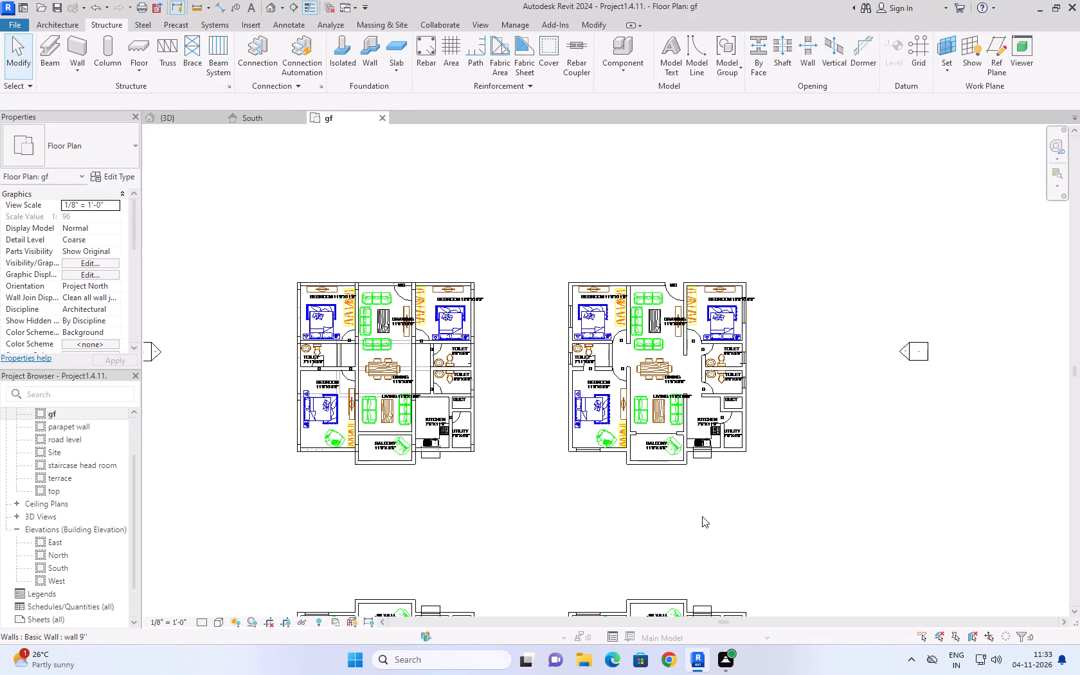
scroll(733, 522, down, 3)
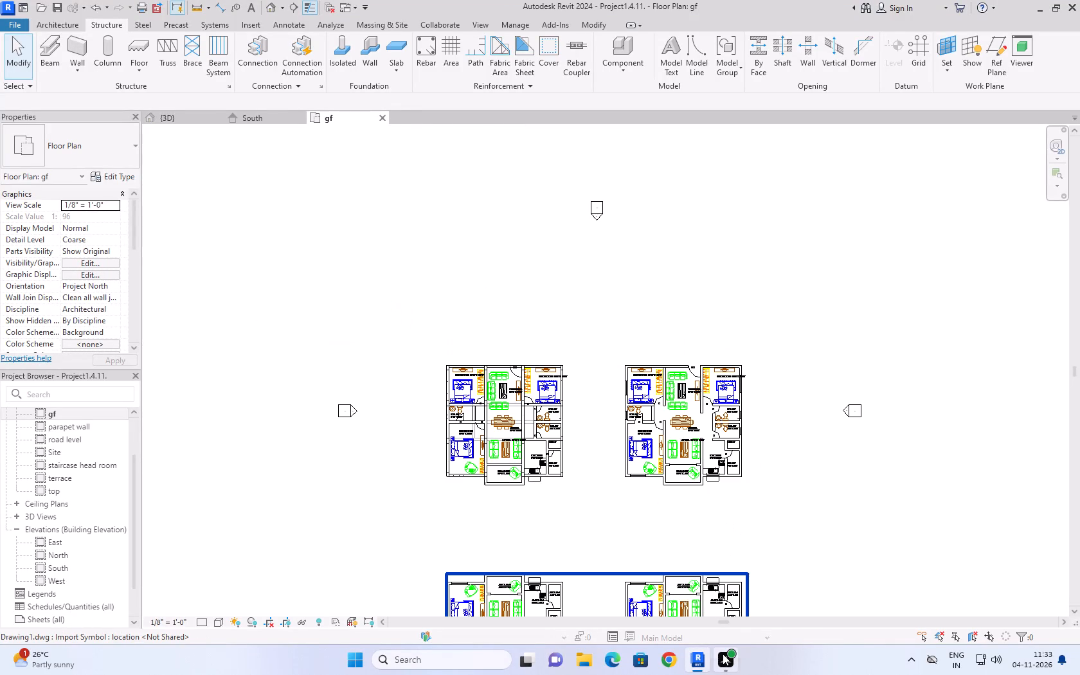
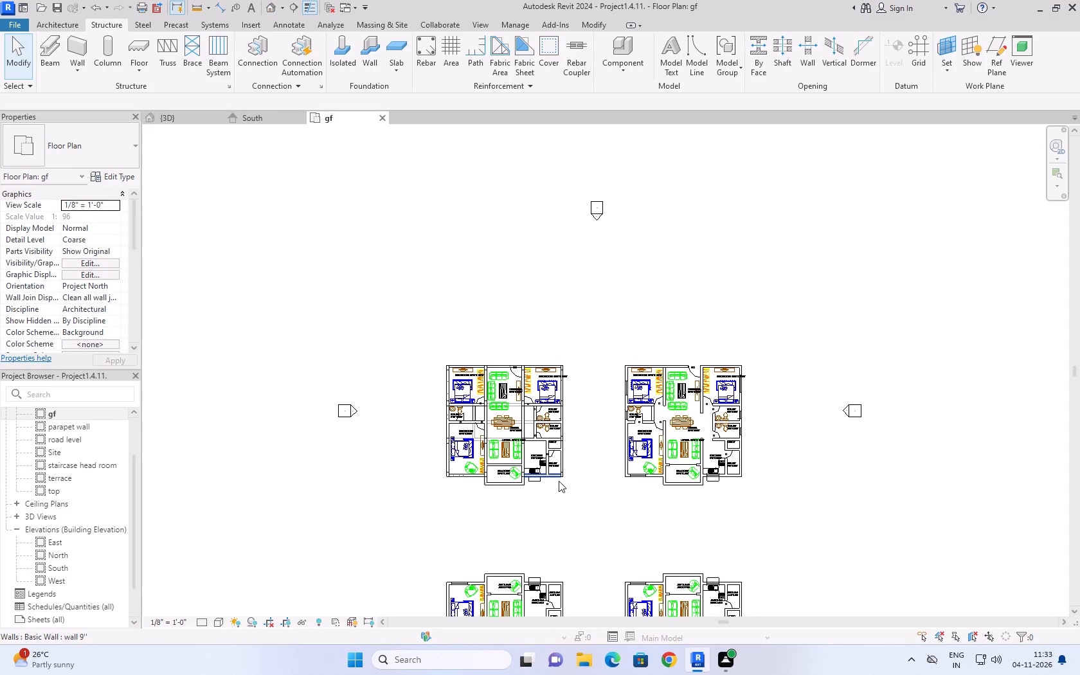
Switch from the gf floor plan to the 3D view of the modelled unit.
click(184, 125)
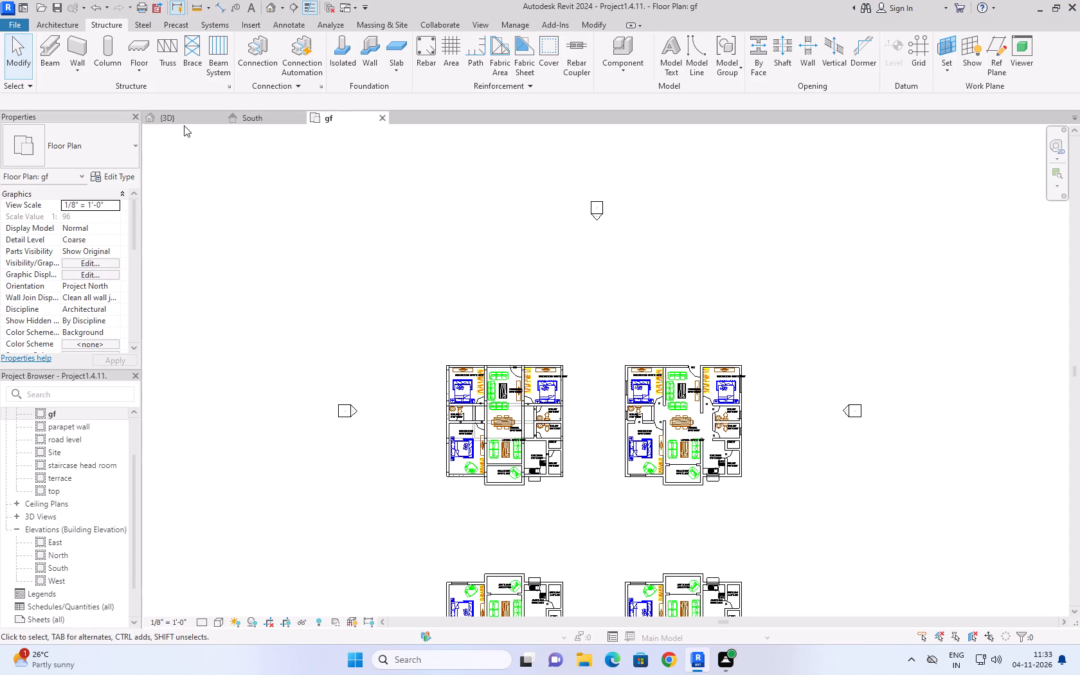
click(184, 117)
scroll(492, 526, up, 2)
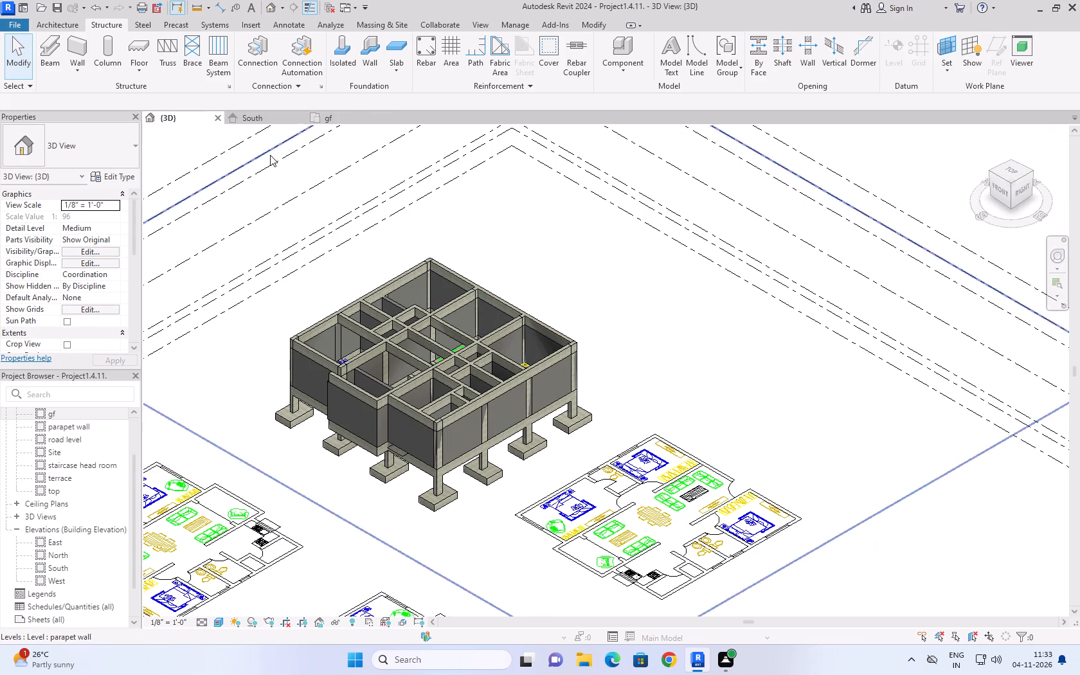
click(269, 114)
click(333, 115)
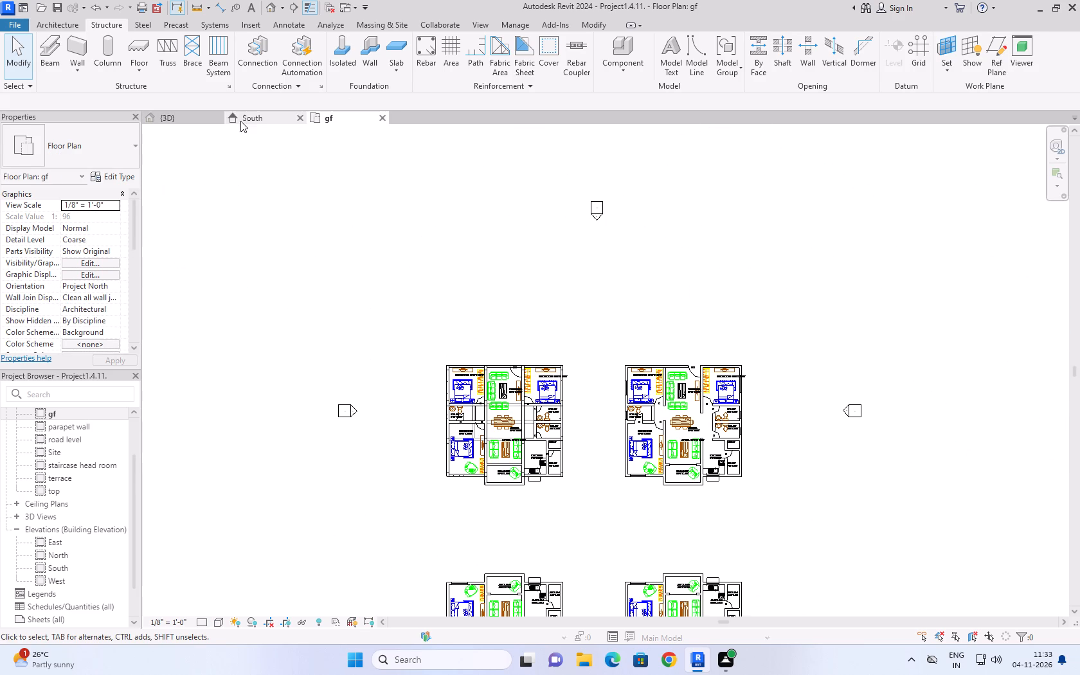
click(192, 114)
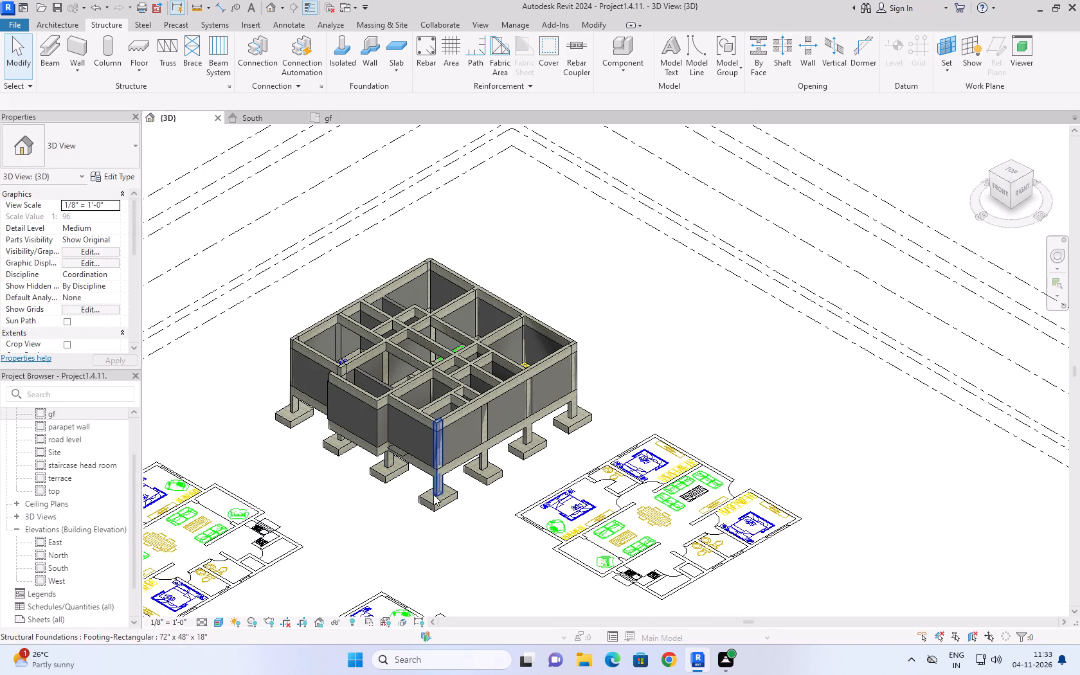
Extend the 9"x24" concrete beam on the west side of the projecting front bay to meet the end of the bay's front beam.
click(434, 504)
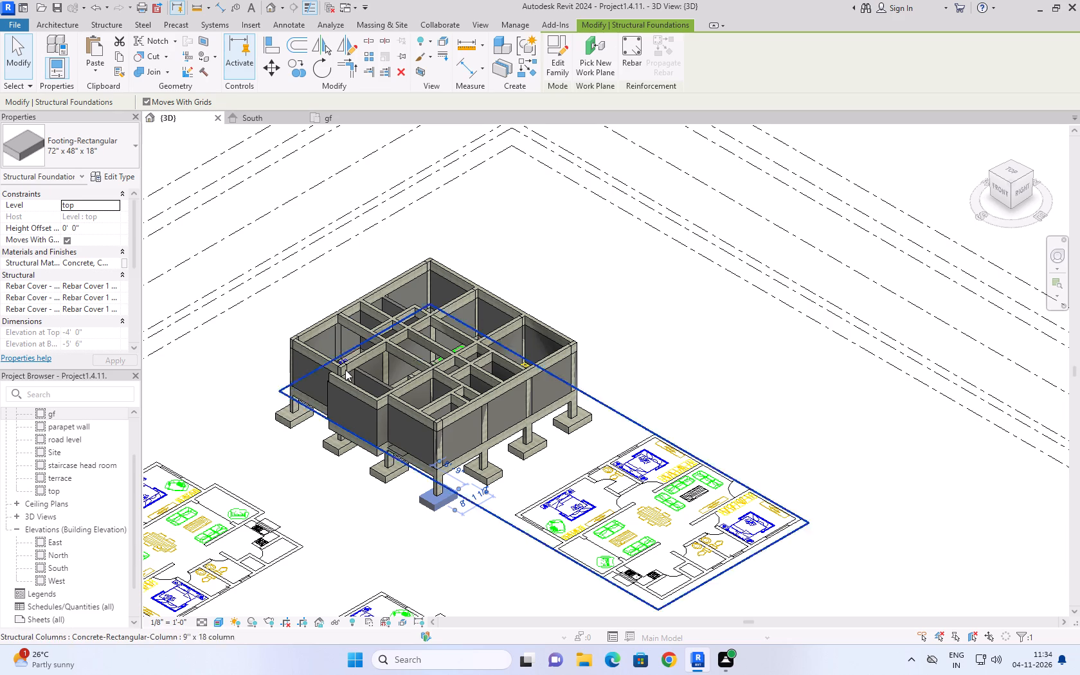
scroll(332, 371, up, 10)
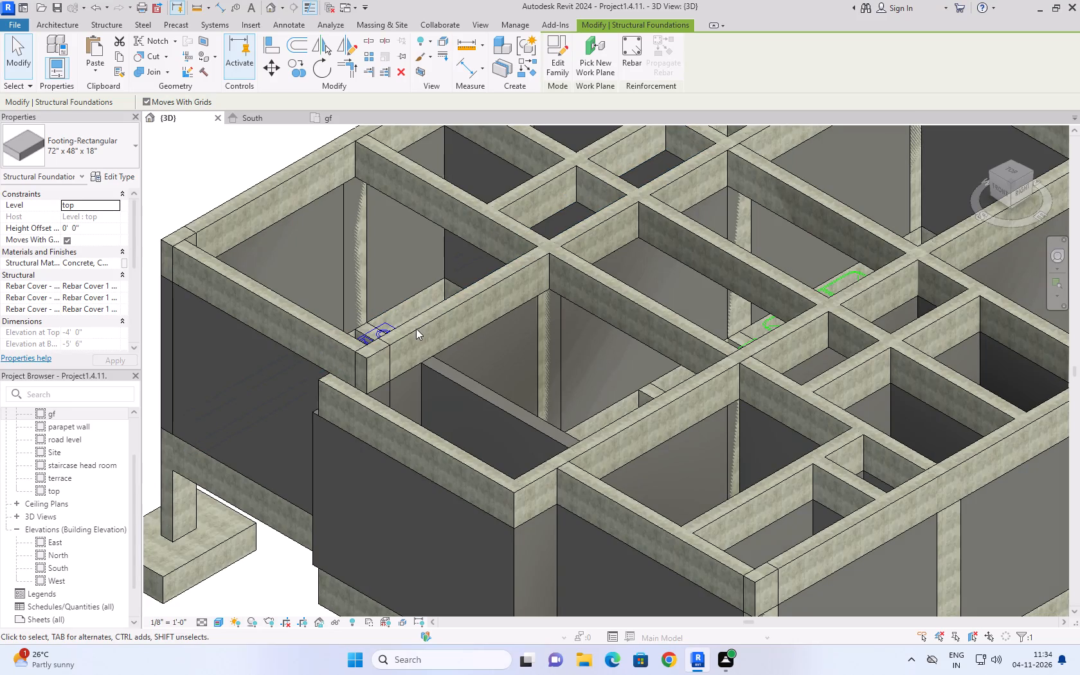
shift+middle_drag(328, 295, 458, 289)
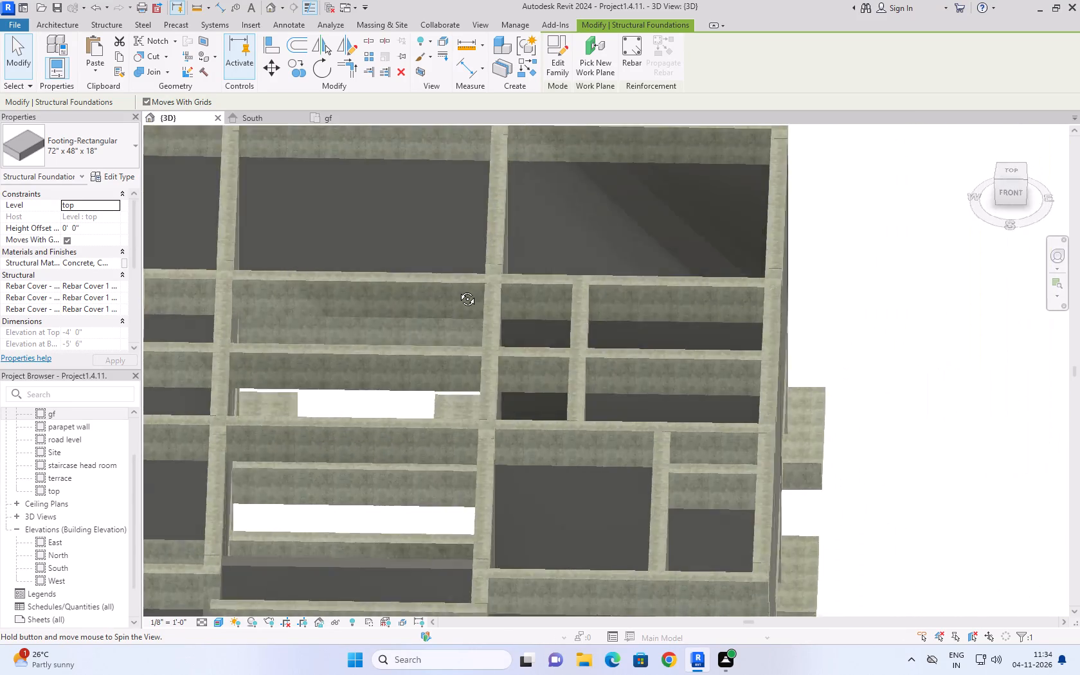
shift+middle_drag(458, 289, 460, 288)
scroll(497, 208, down, 3)
scroll(591, 244, down, 2)
shift+middle_drag(314, 469, 537, 422)
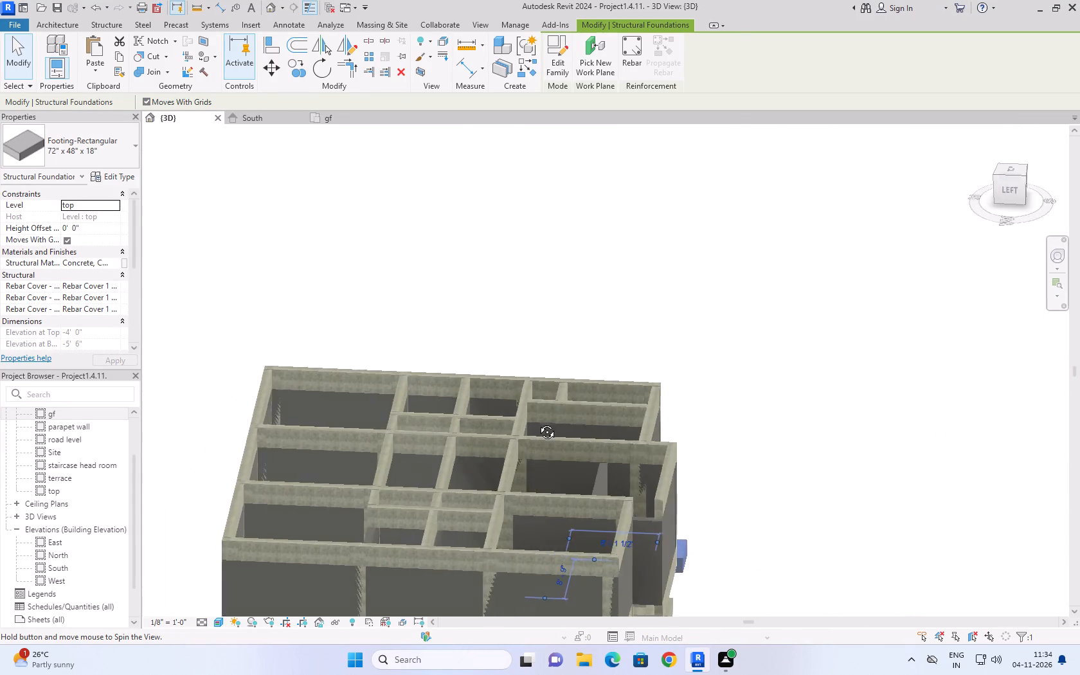
shift+middle_drag(537, 422, 543, 419)
scroll(717, 548, up, 8)
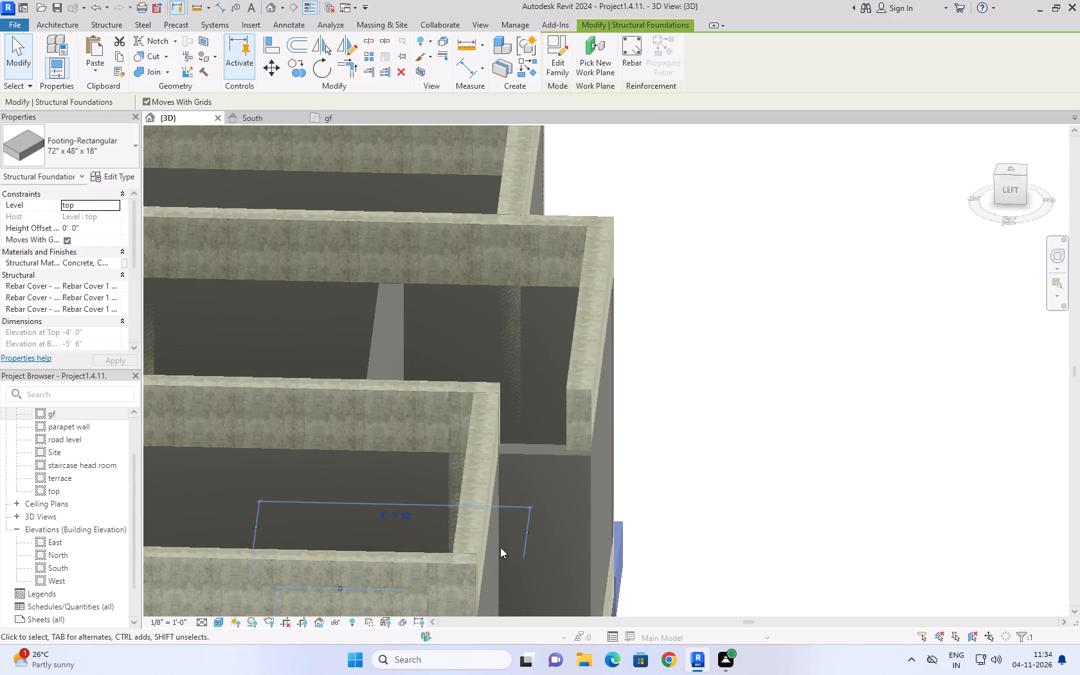
click(433, 390)
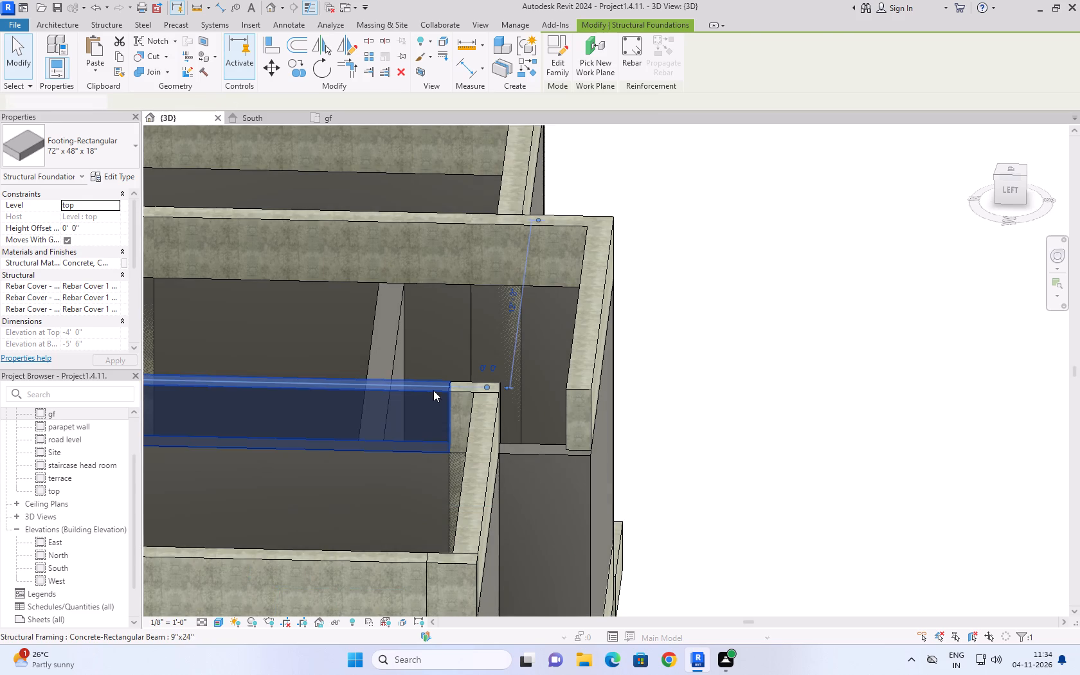
drag(485, 386, 579, 393)
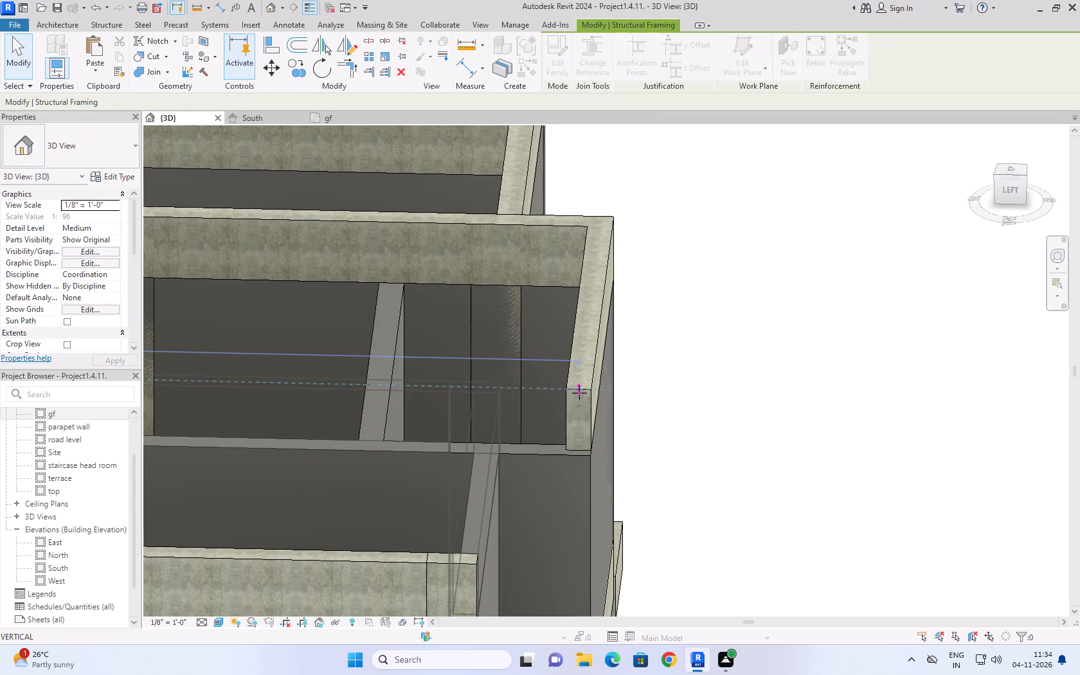
click(732, 352)
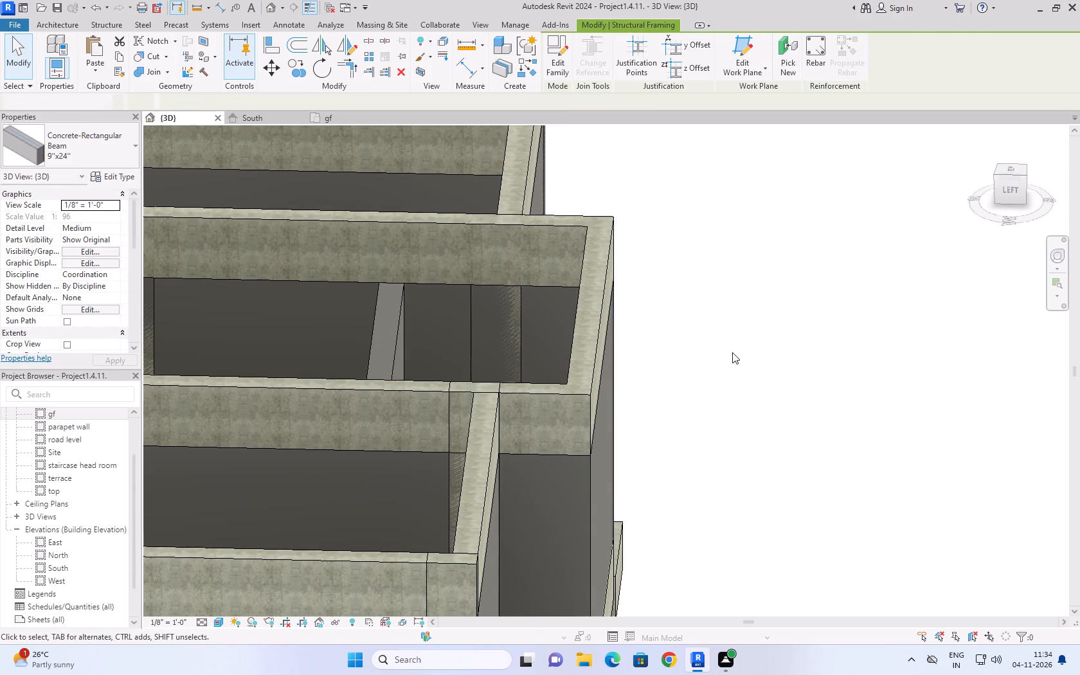
Examine the unit's roof-level beams from several sides for other beams that stop short of their supports.
scroll(732, 352, down, 3)
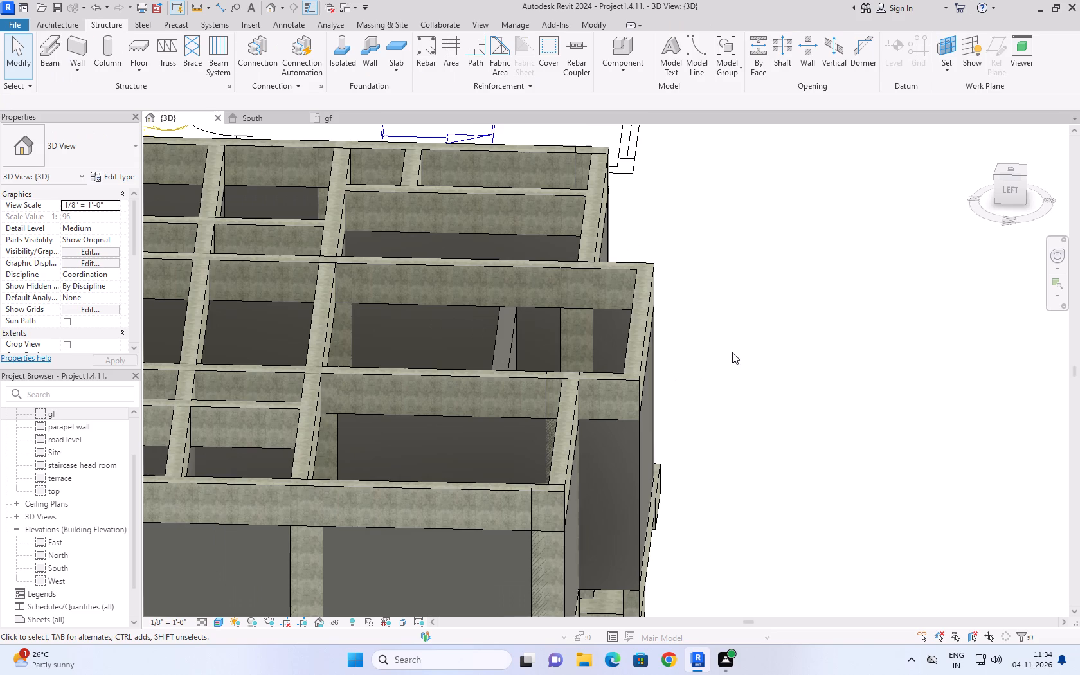
shift+middle_drag(729, 316, 669, 449)
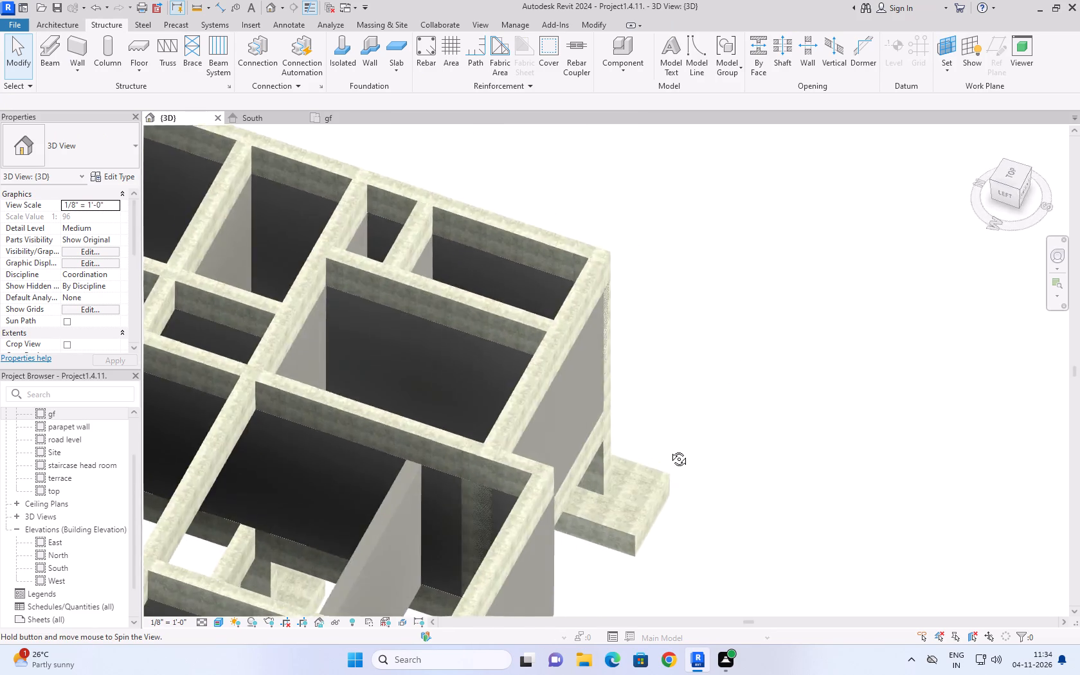
shift+middle_drag(669, 449, 521, 448)
scroll(528, 440, down, 4)
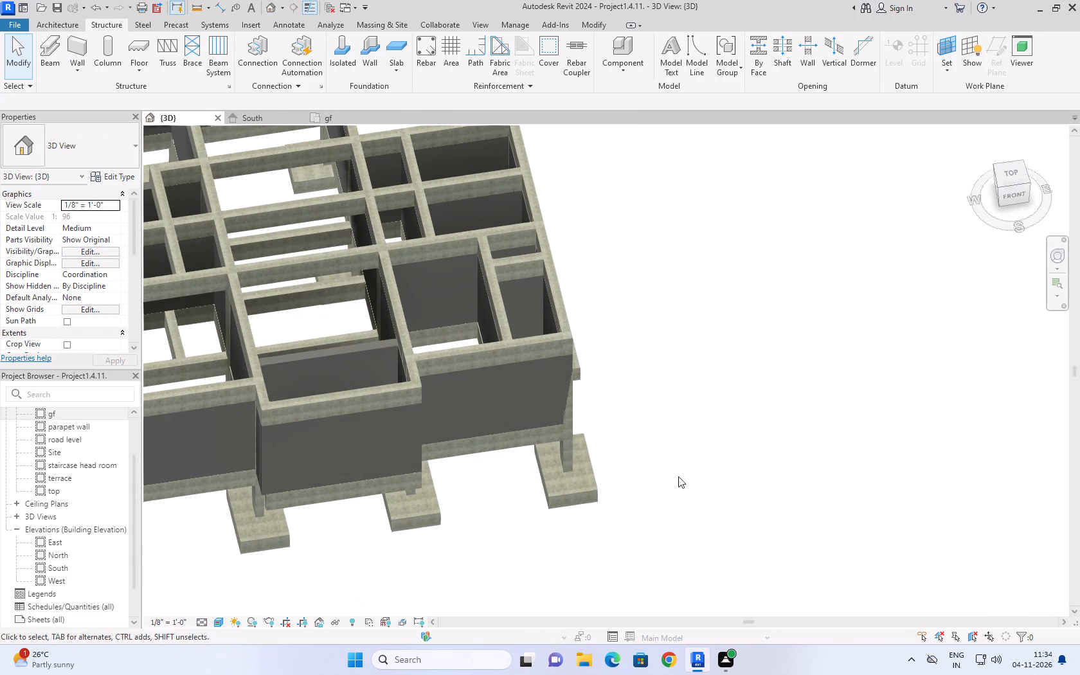
scroll(663, 407, down, 5)
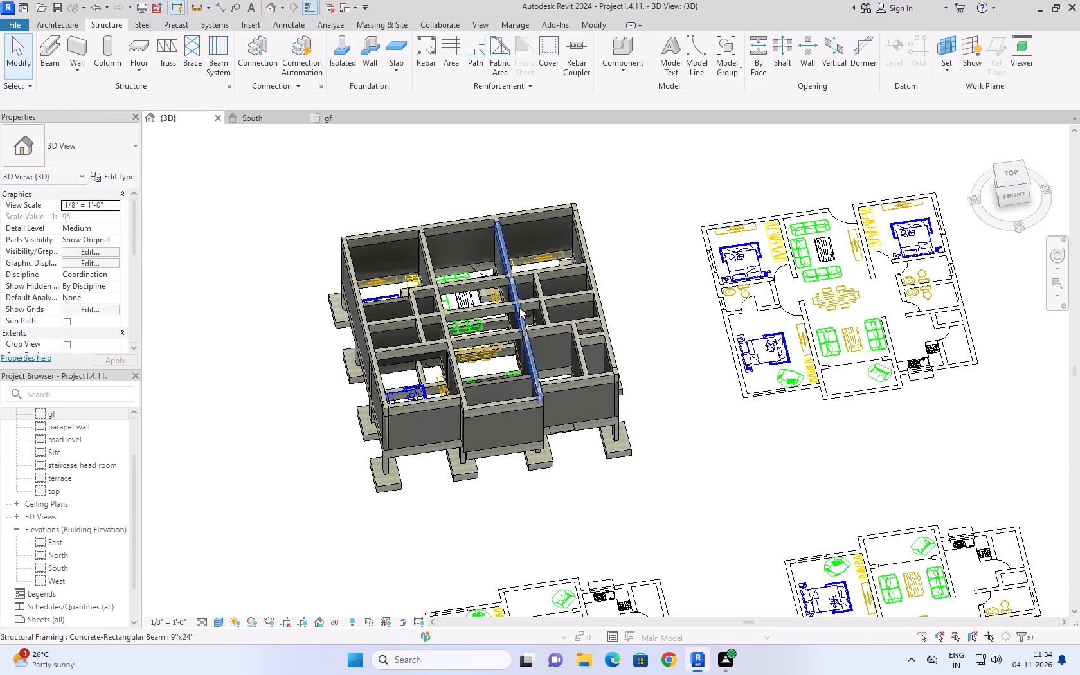
scroll(505, 294, down, 4)
scroll(604, 292, up, 7)
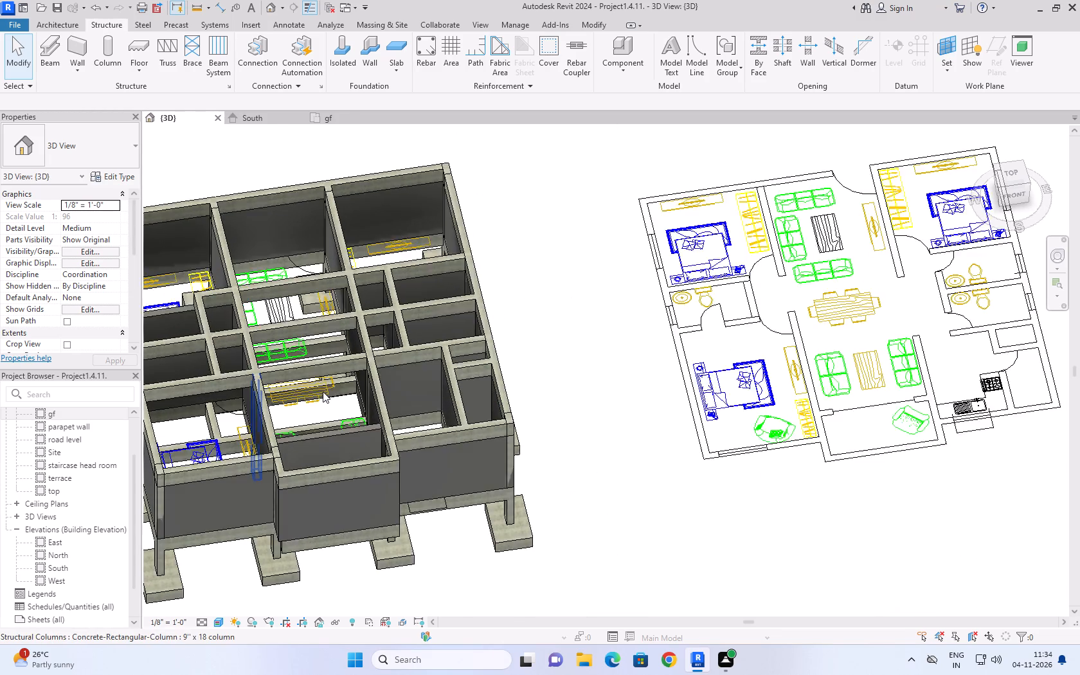
middle_drag(323, 392, 420, 438)
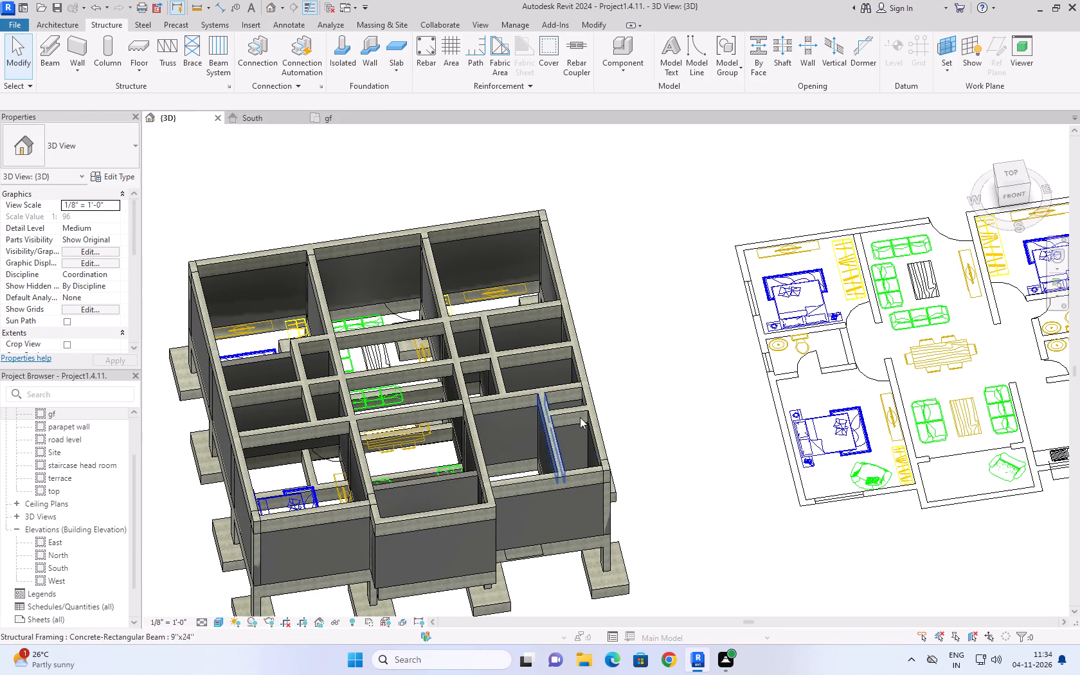
scroll(666, 361, down, 2)
middle_drag(672, 381, 594, 366)
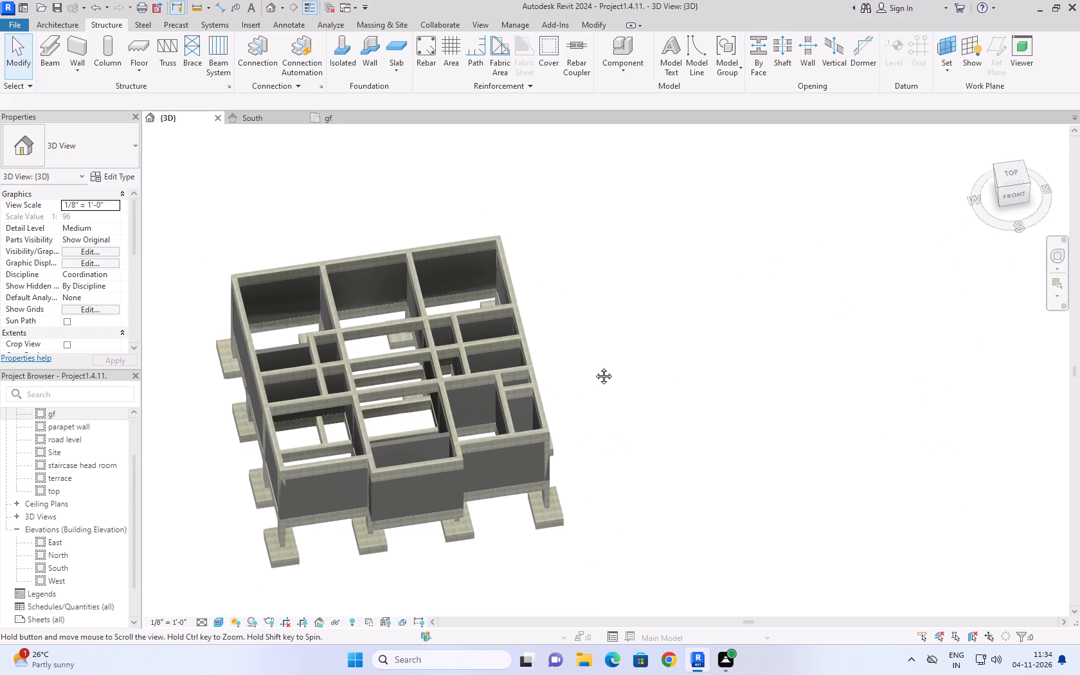
middle_drag(594, 366, 597, 351)
shift+middle_drag(606, 354, 535, 326)
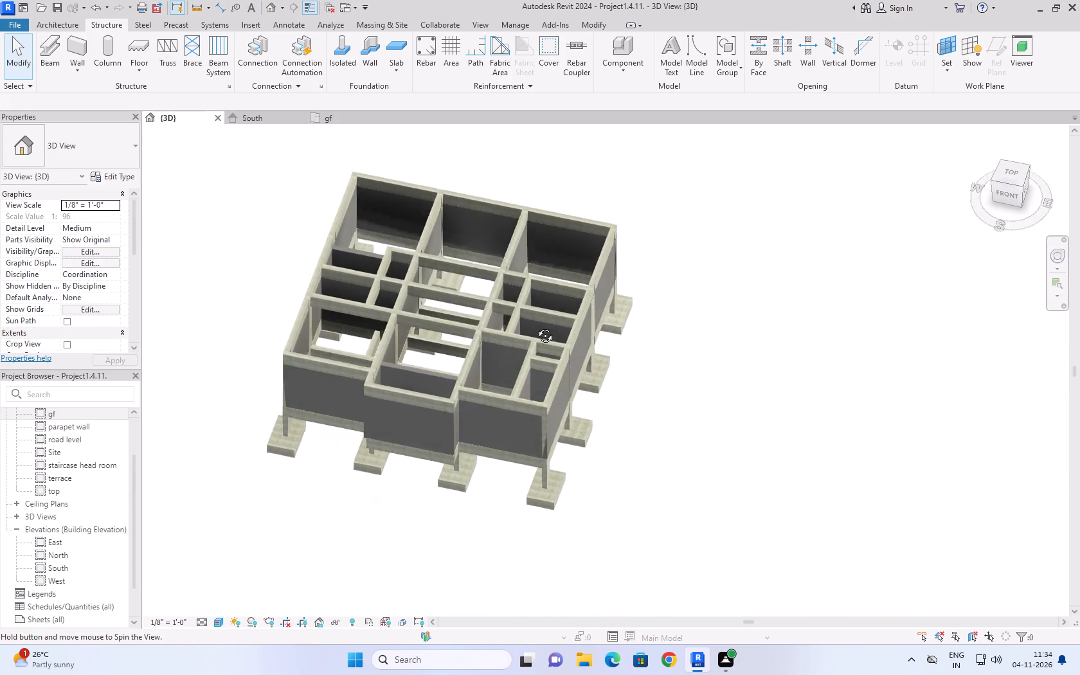
shift+middle_drag(535, 326, 675, 280)
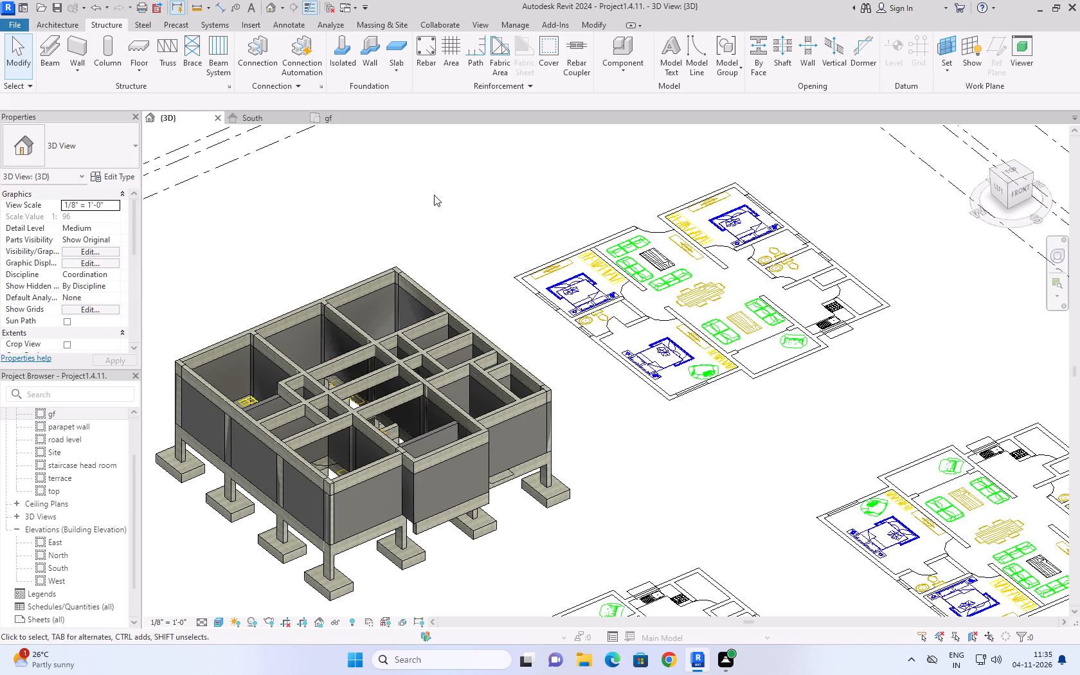
Extend the short-ending 9"x24" cross beam beside the small west-side rooms out to the west perimeter beam.
middle_drag(274, 273, 291, 273)
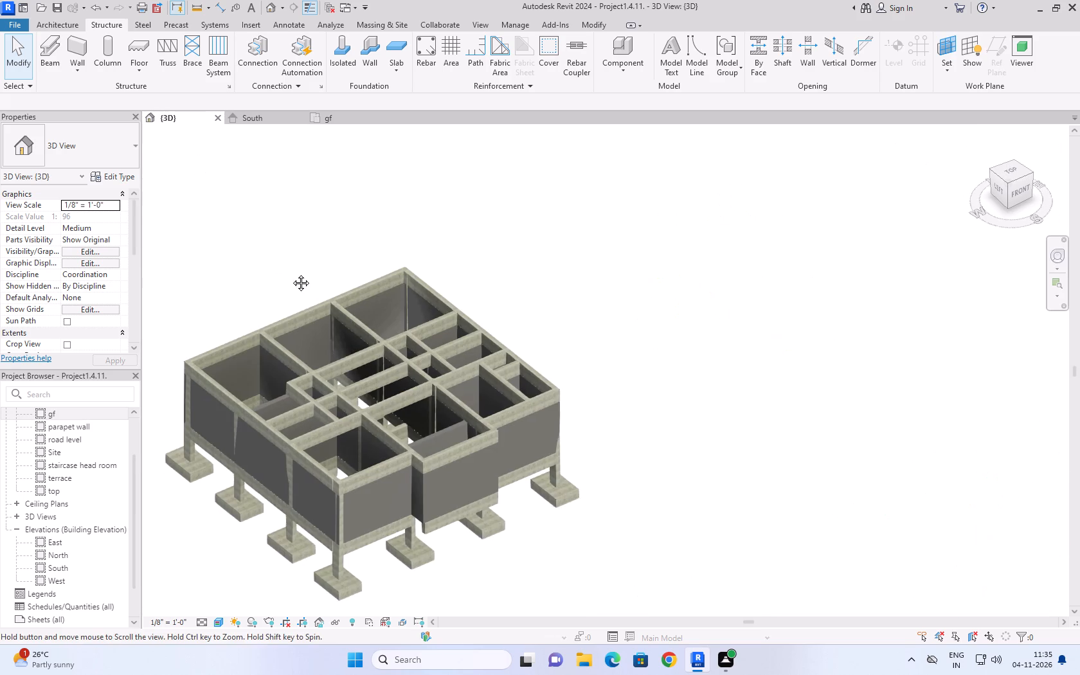
middle_drag(291, 273, 319, 273)
scroll(319, 273, up, 1)
shift+middle_drag(319, 273, 330, 343)
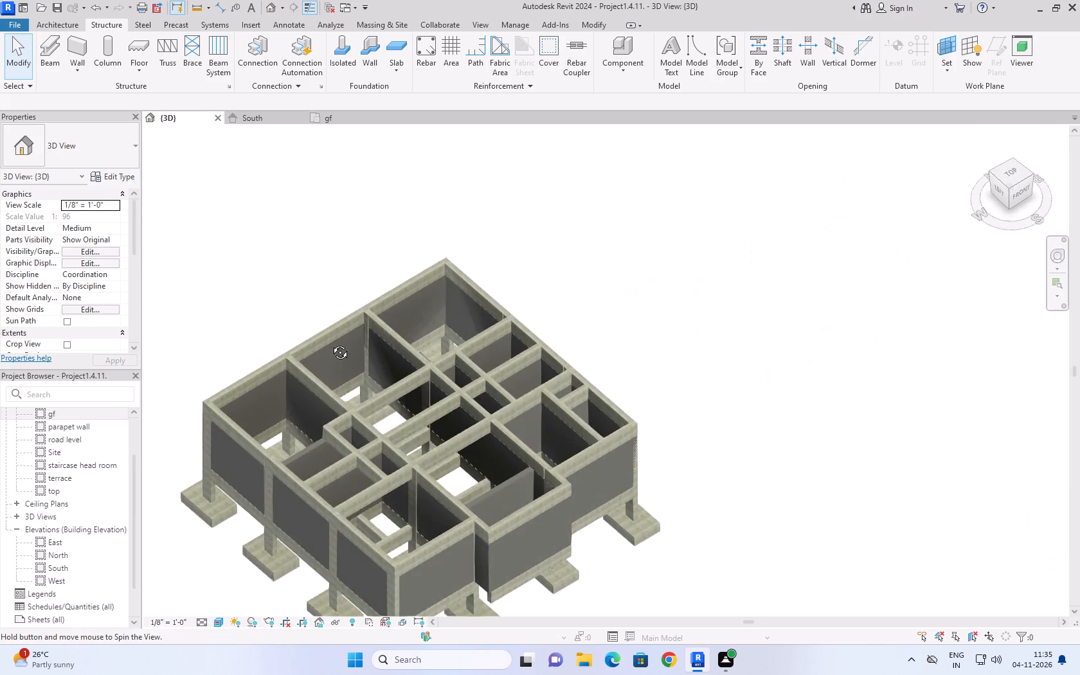
shift+middle_drag(330, 343, 341, 384)
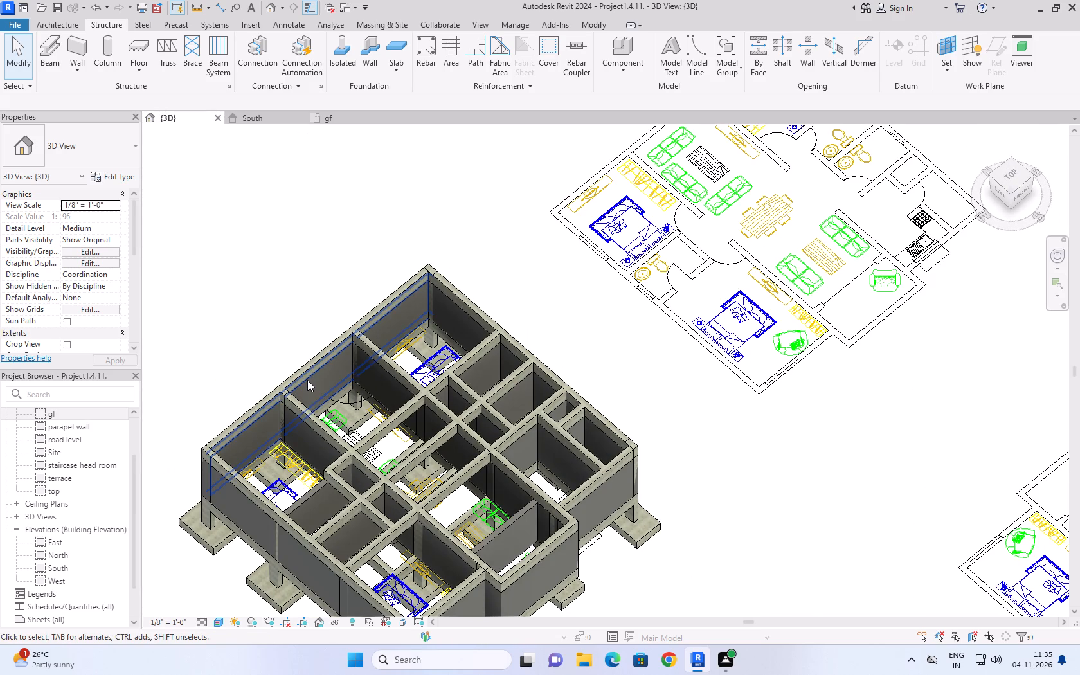
scroll(288, 490, up, 4)
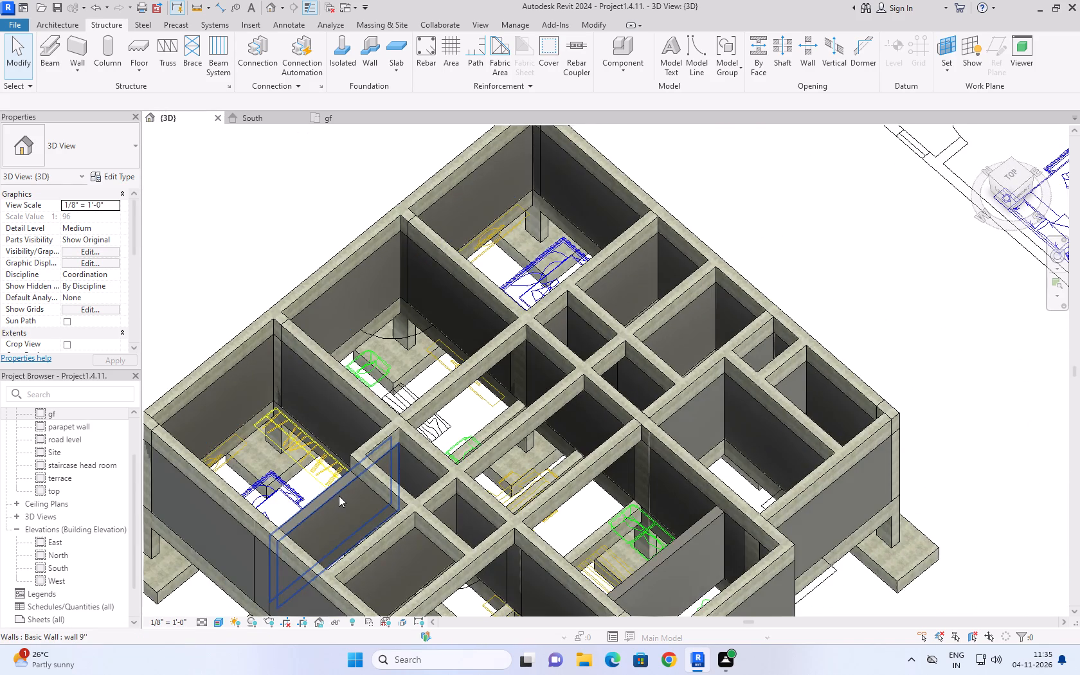
shift+middle_drag(345, 501, 392, 462)
shift+scroll(392, 462, up, 1)
scroll(462, 376, down, 4)
scroll(485, 535, up, 1)
shift+middle_drag(485, 535, 492, 533)
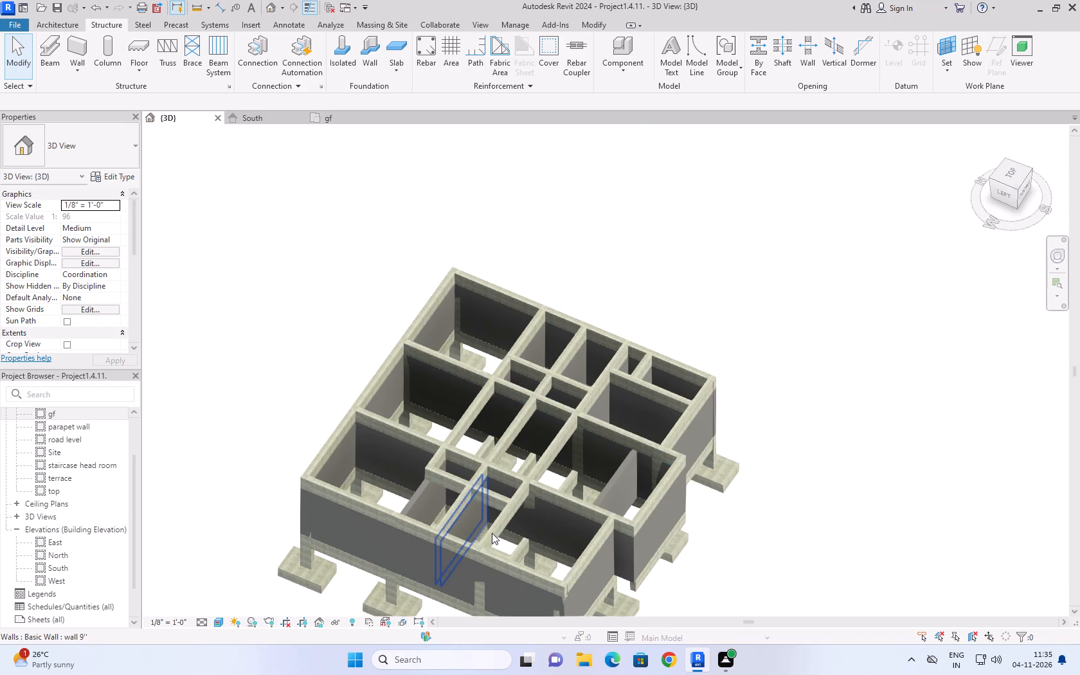
shift+middle_drag(492, 533, 537, 505)
scroll(465, 514, up, 4)
middle_click(465, 514)
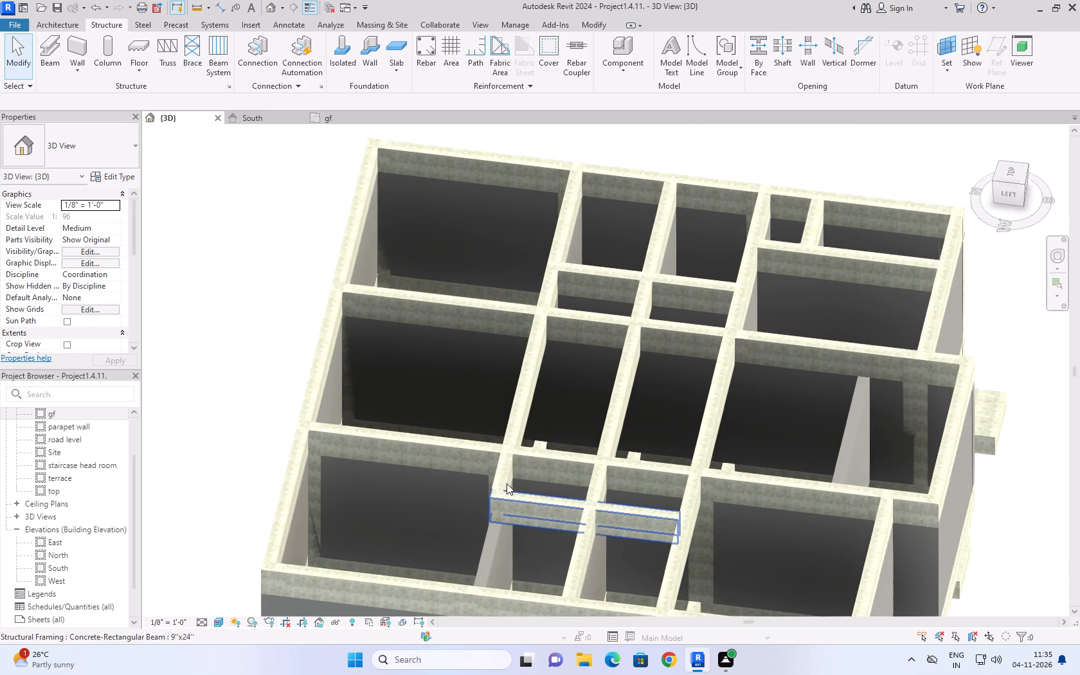
click(502, 469)
scroll(581, 395, down, 3)
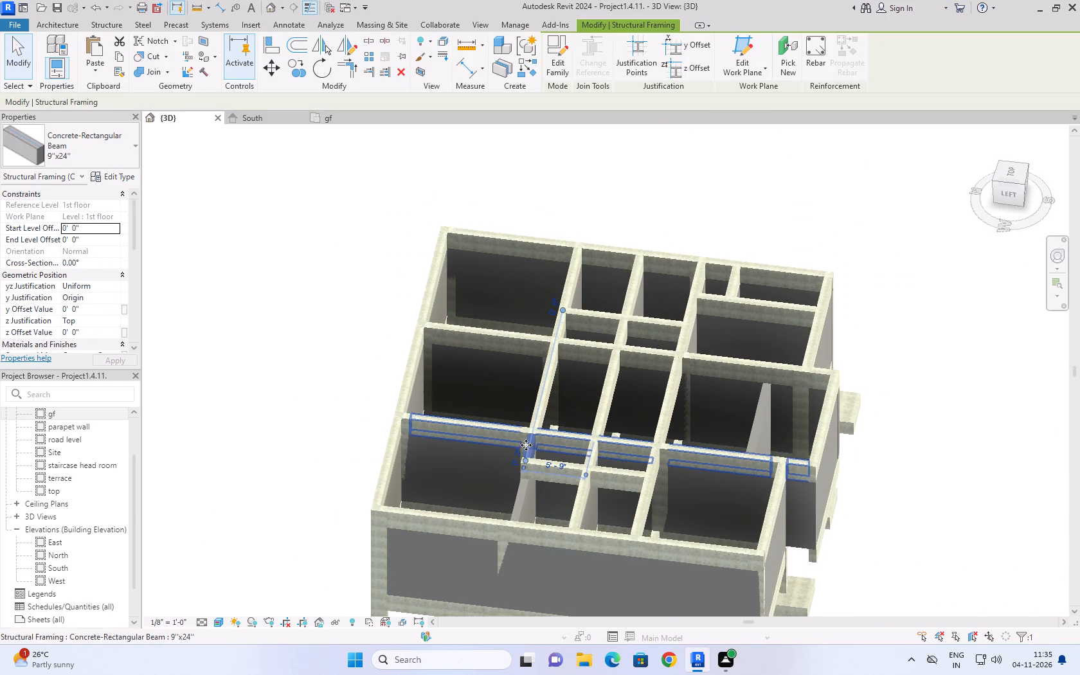
drag(524, 459, 525, 459)
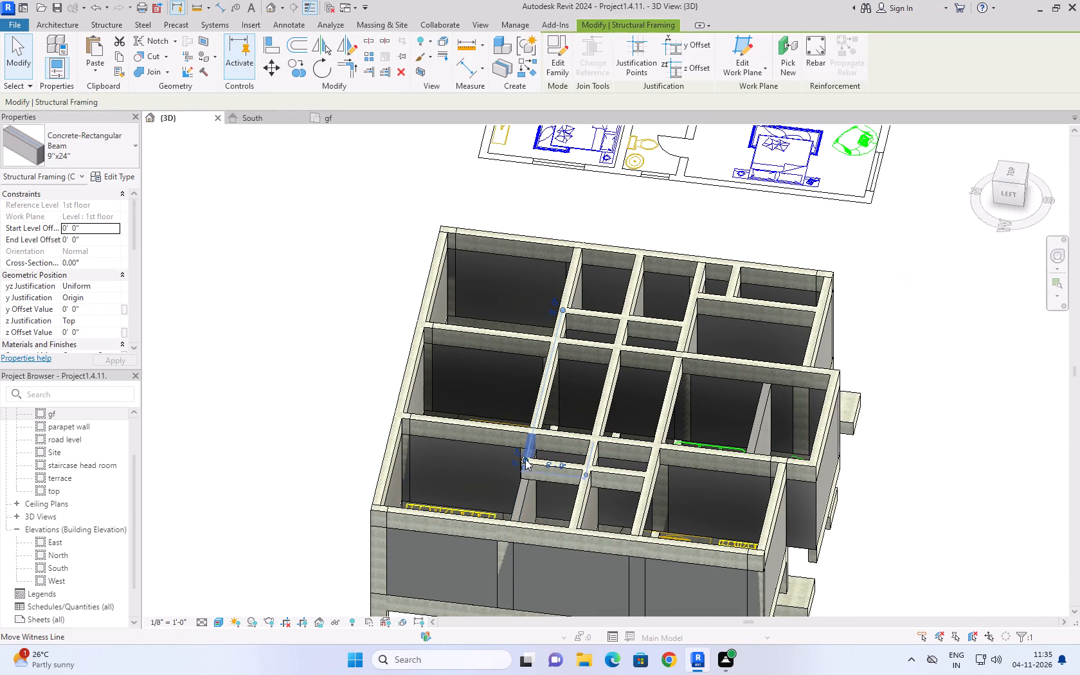
drag(525, 459, 501, 526)
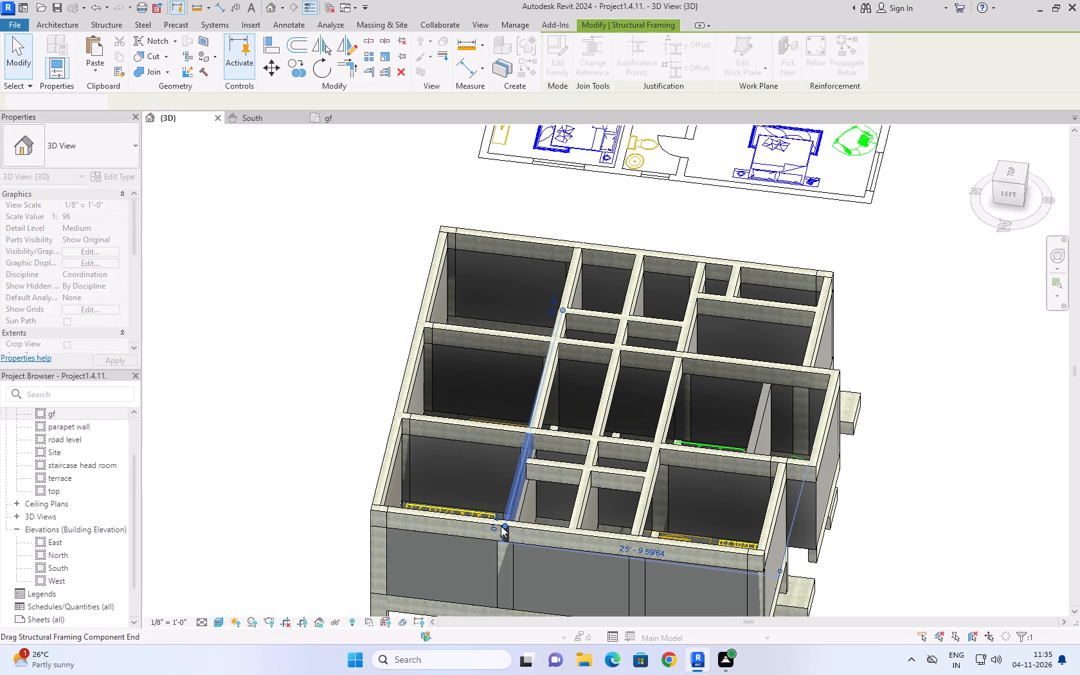
click(231, 375)
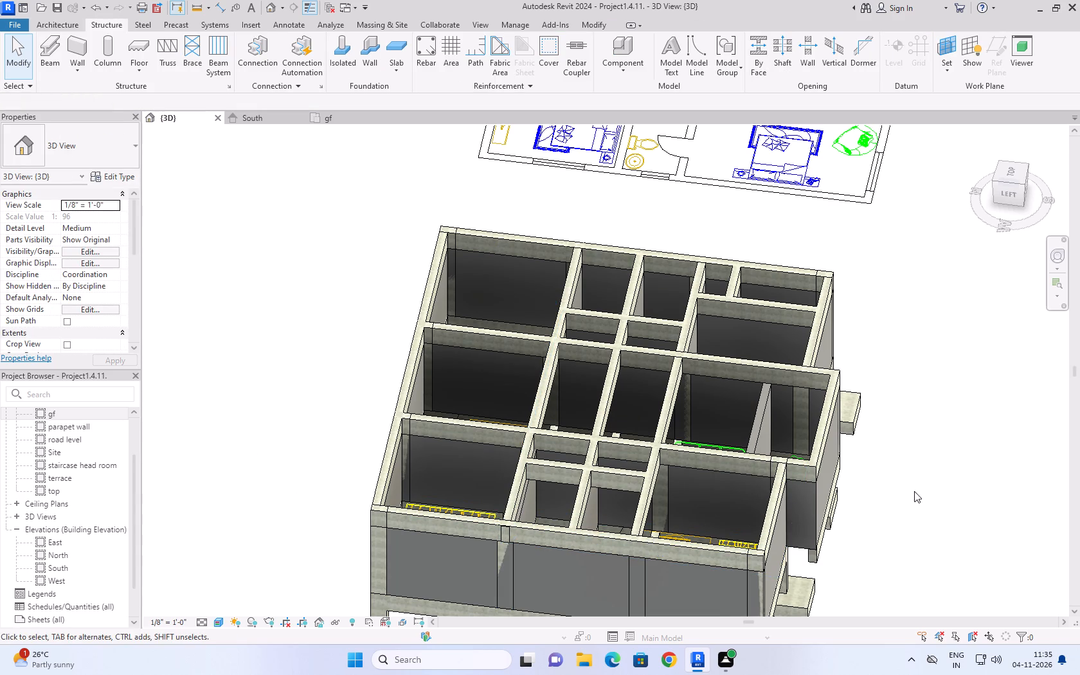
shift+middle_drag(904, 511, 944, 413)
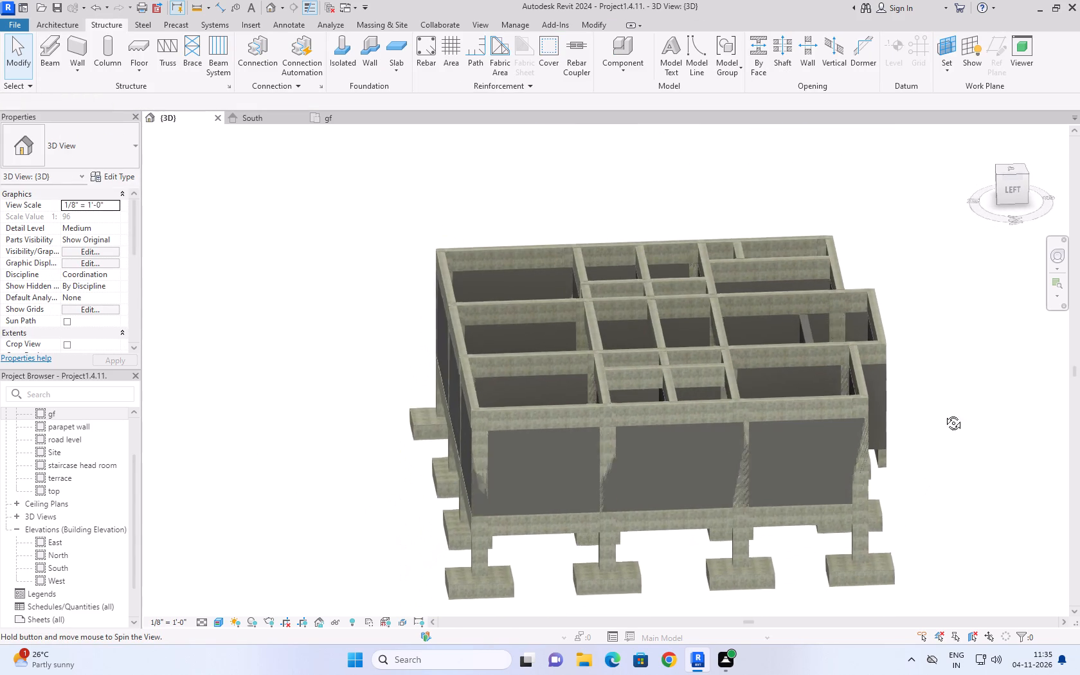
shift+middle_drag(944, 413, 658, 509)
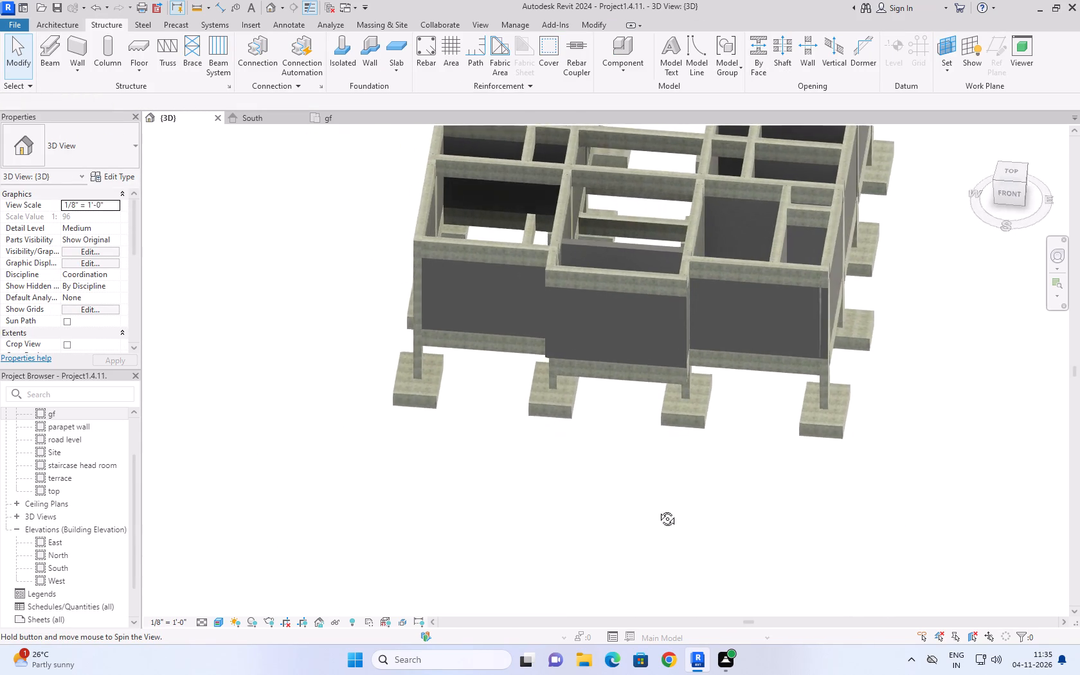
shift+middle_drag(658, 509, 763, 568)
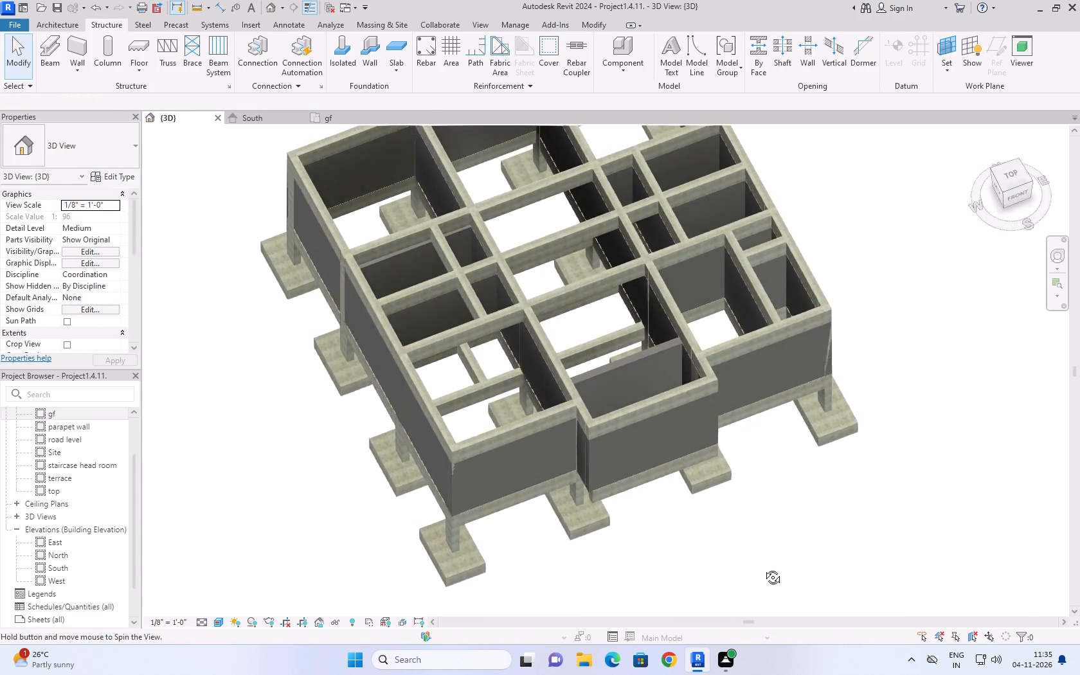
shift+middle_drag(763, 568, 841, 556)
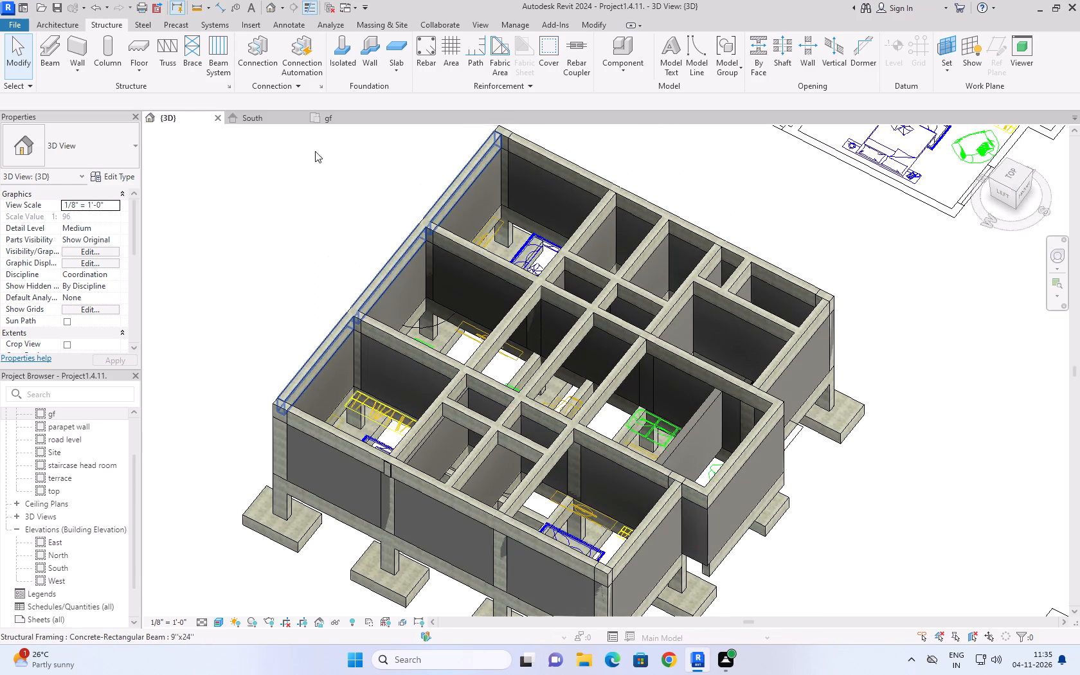
Examine the first unit's beam and wall layout against the DWG in the gf floor plan.
click(269, 125)
click(267, 121)
click(335, 116)
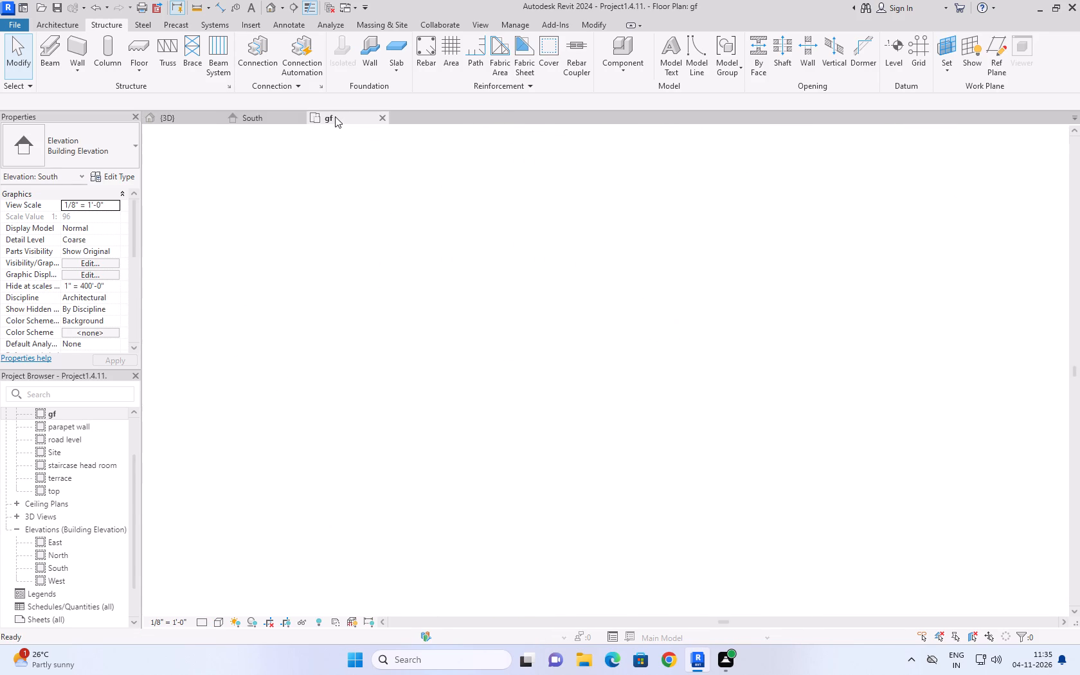
scroll(487, 465, up, 4)
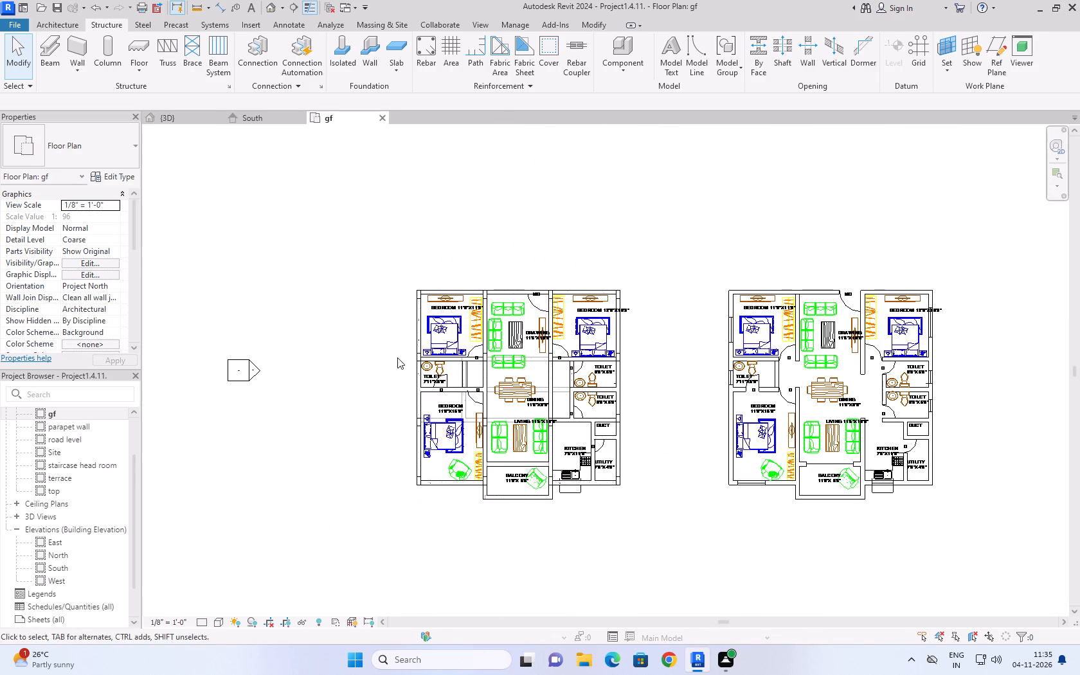
scroll(476, 368, up, 6)
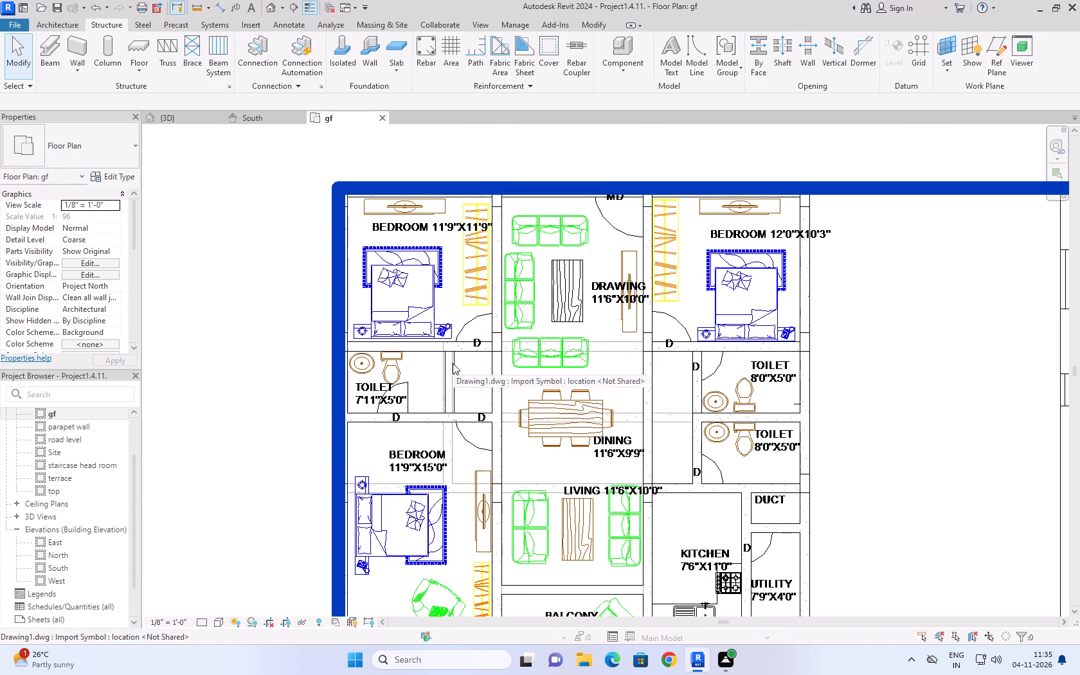
click(219, 386)
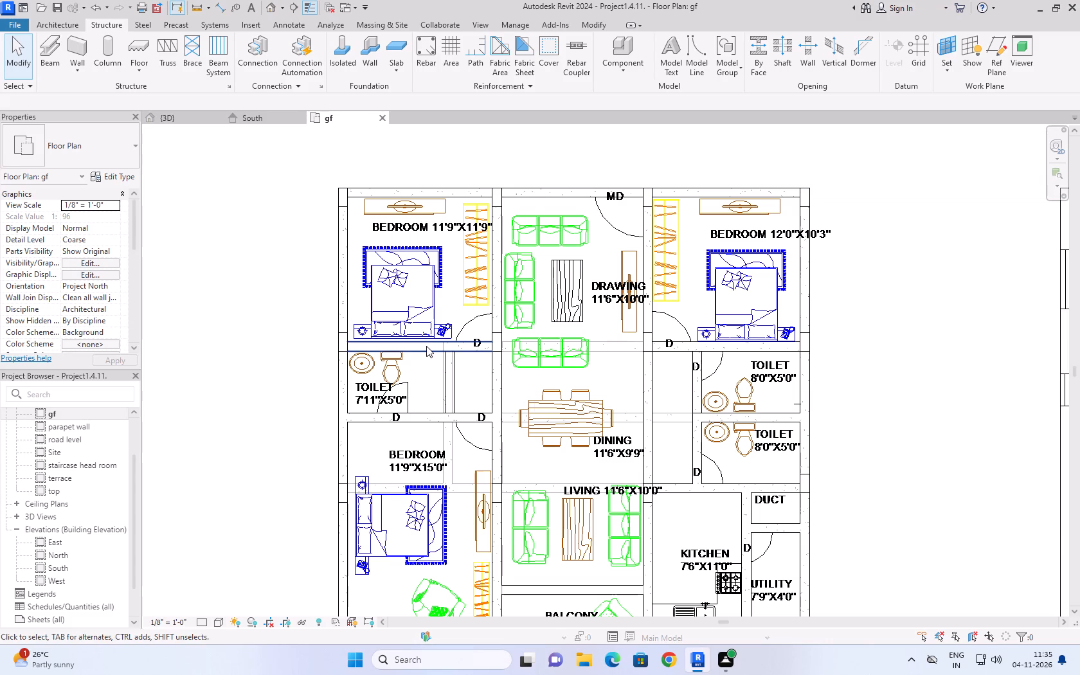
click(426, 346)
click(277, 379)
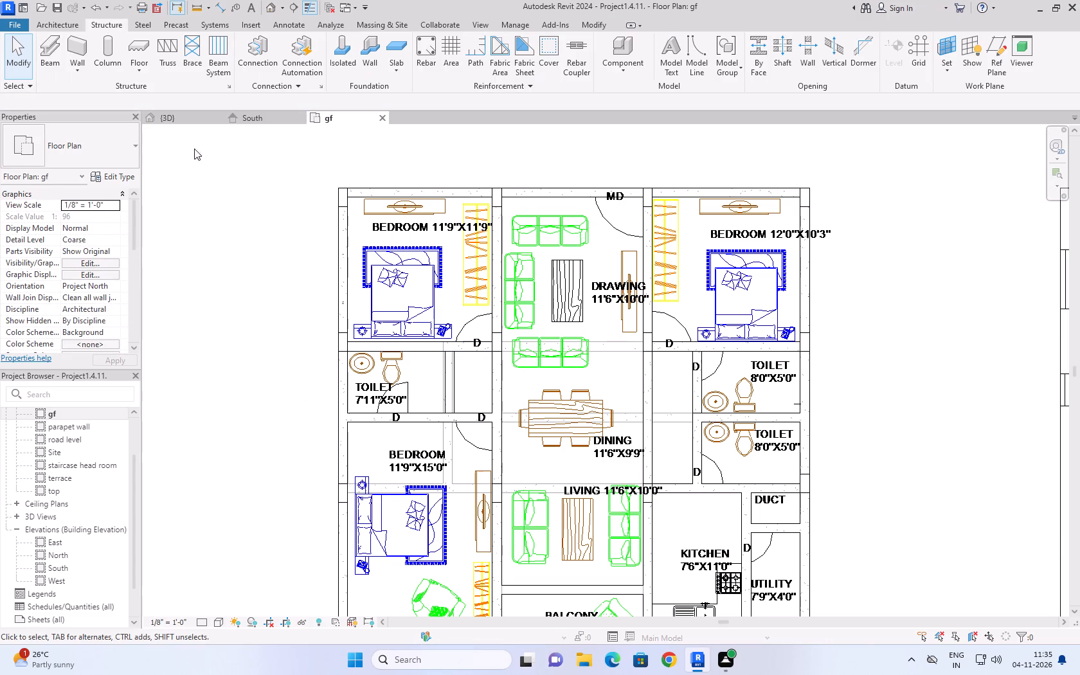
Inspect the first unit's roof-level beams and walls from several sides in the 3D view.
click(174, 119)
click(250, 217)
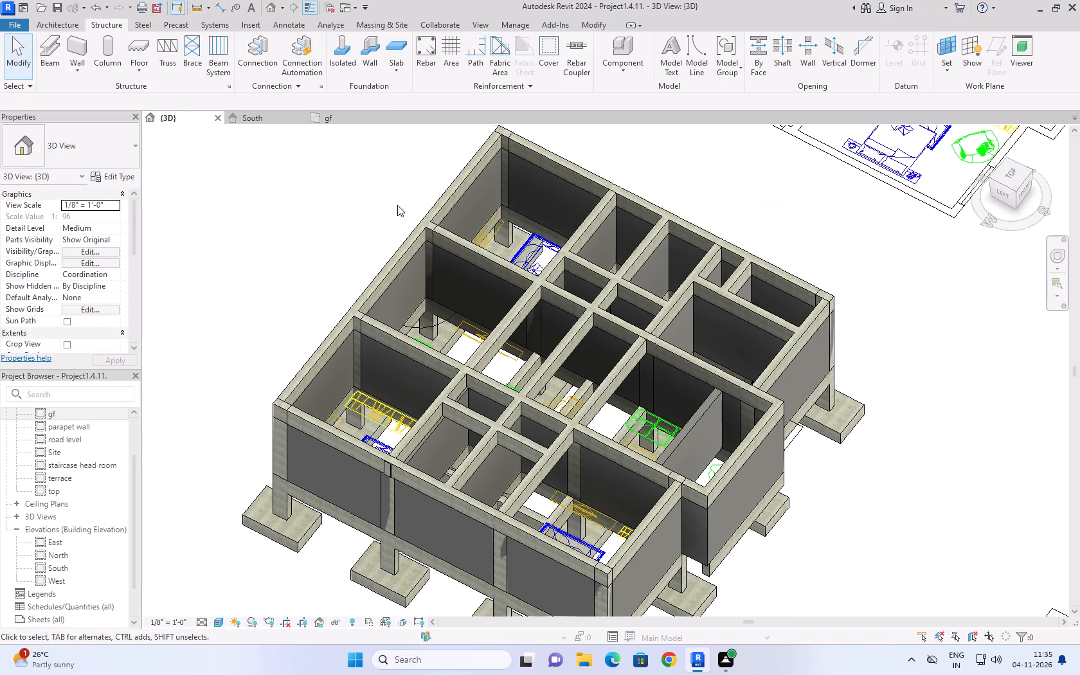
shift+middle_drag(363, 186, 306, 267)
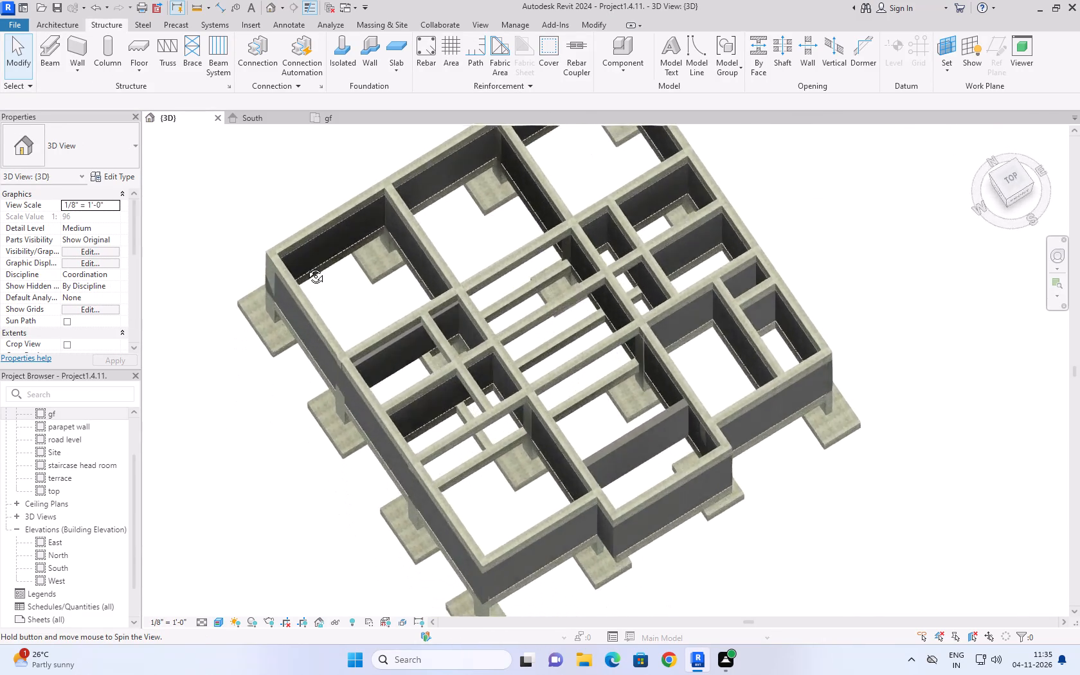
shift+middle_drag(306, 267, 486, 420)
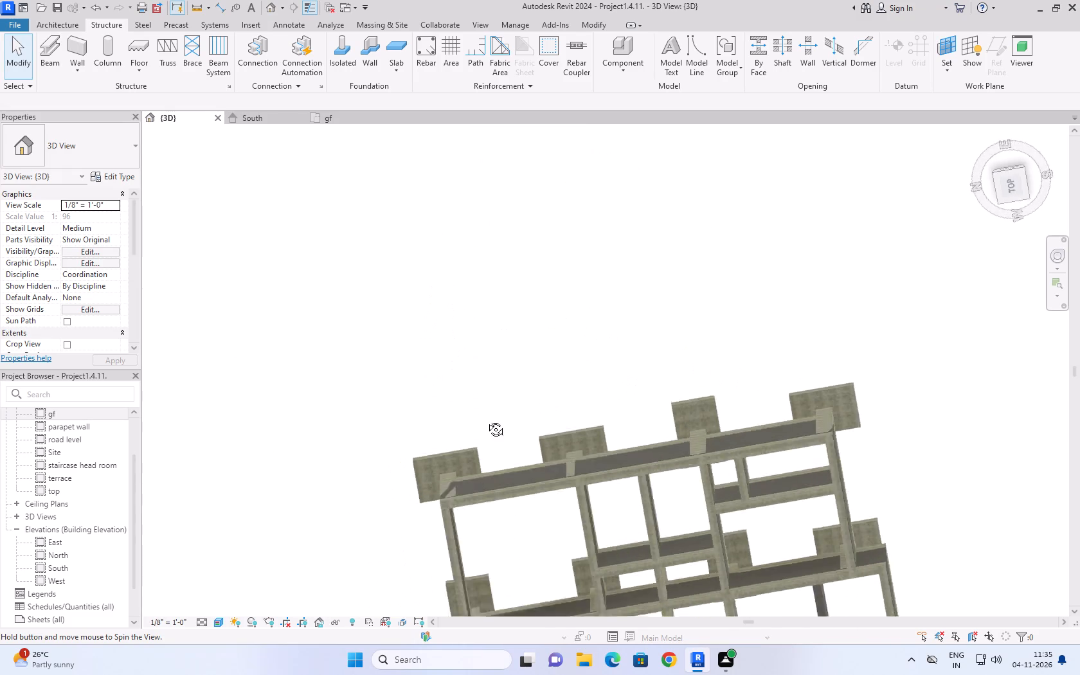
shift+middle_drag(486, 420, 516, 269)
middle_drag(584, 400, 397, 191)
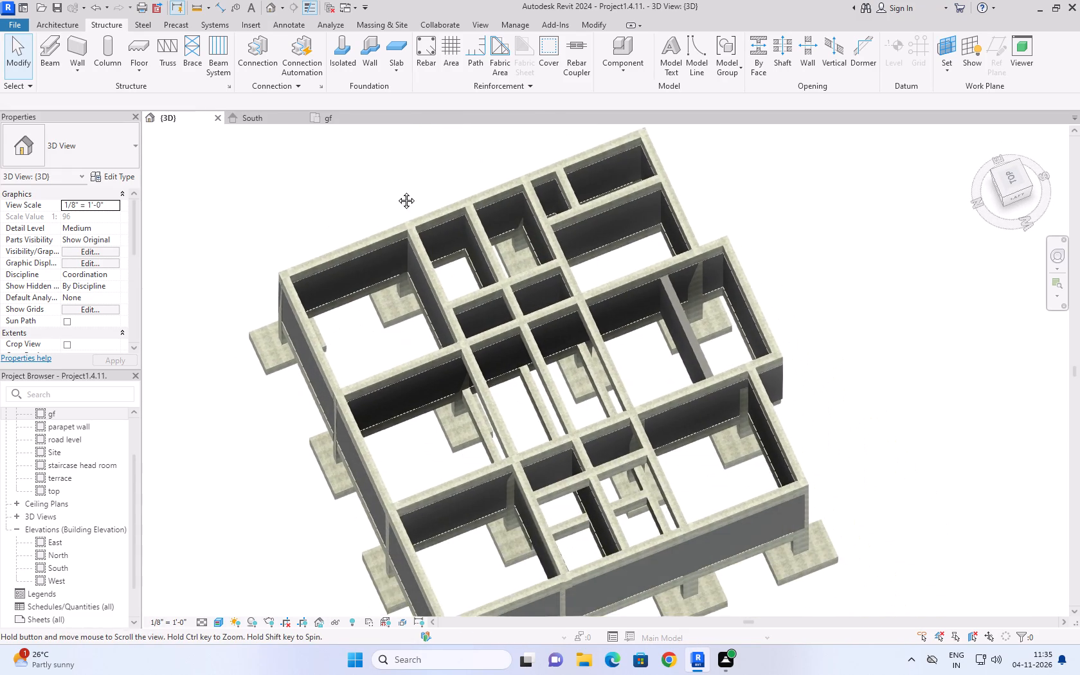
middle_drag(397, 191, 386, 167)
Return to the gf floor plan showing the modelled first unit and the neighbouring unit's DWG plan.
click(280, 122)
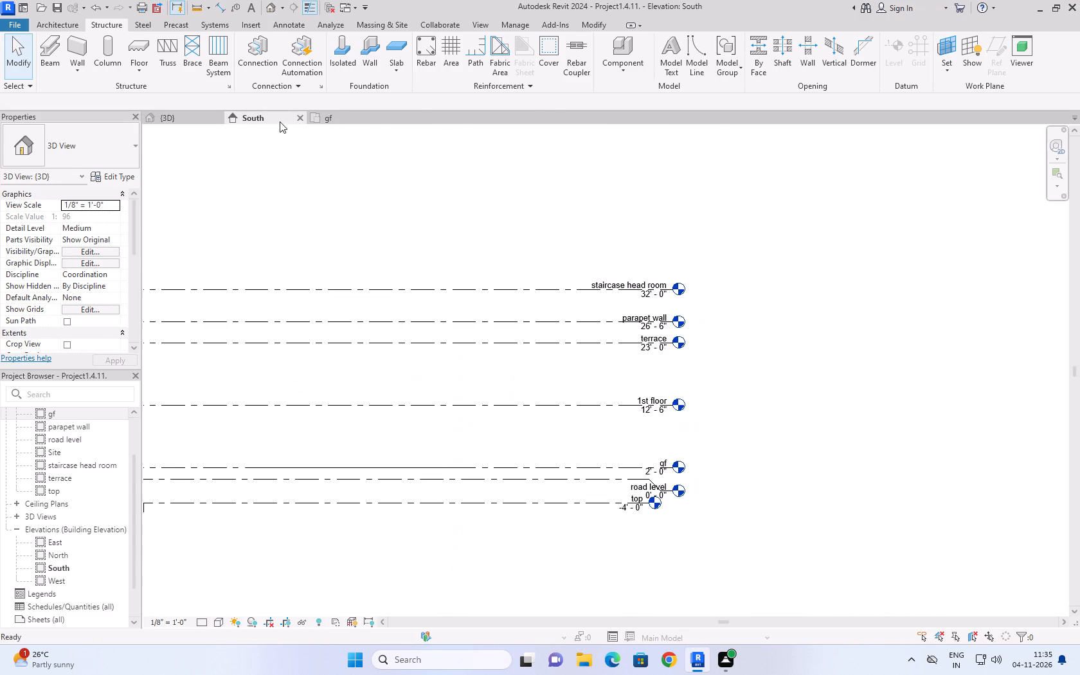
click(329, 112)
scroll(625, 368, down, 4)
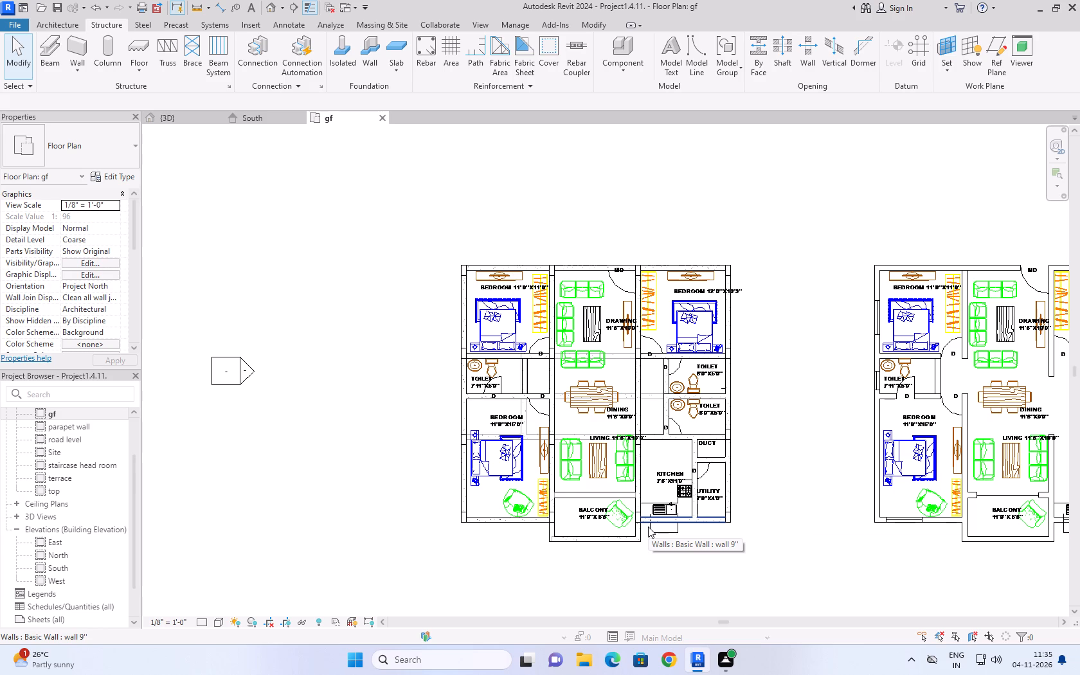
scroll(765, 447, up, 2)
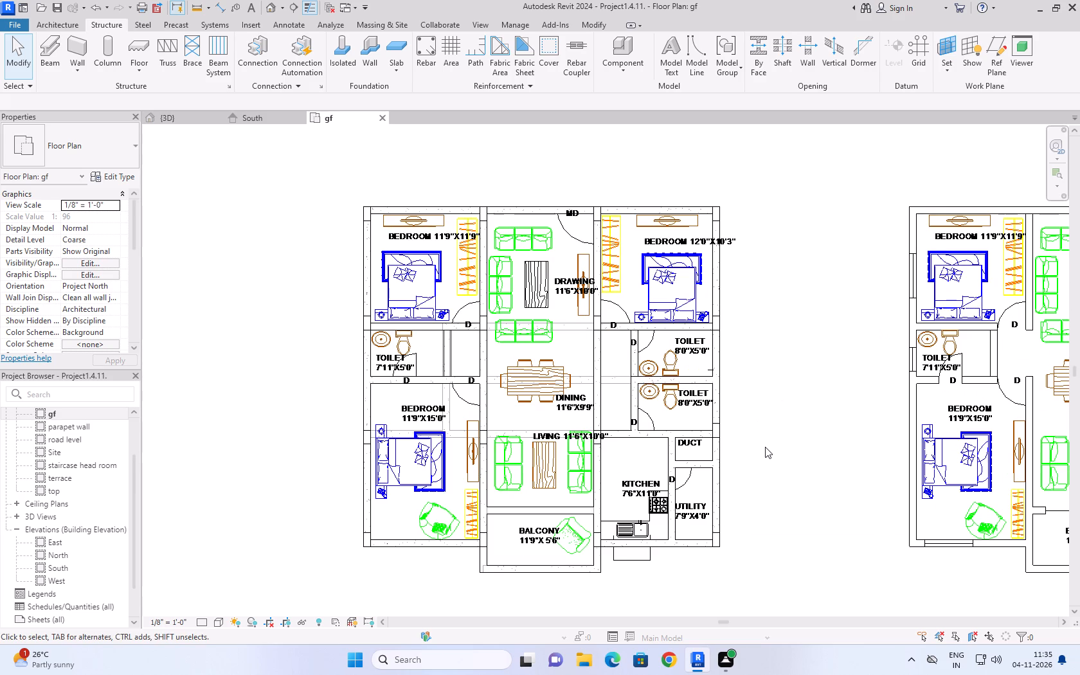
Save the project.
key(ctrl+s)
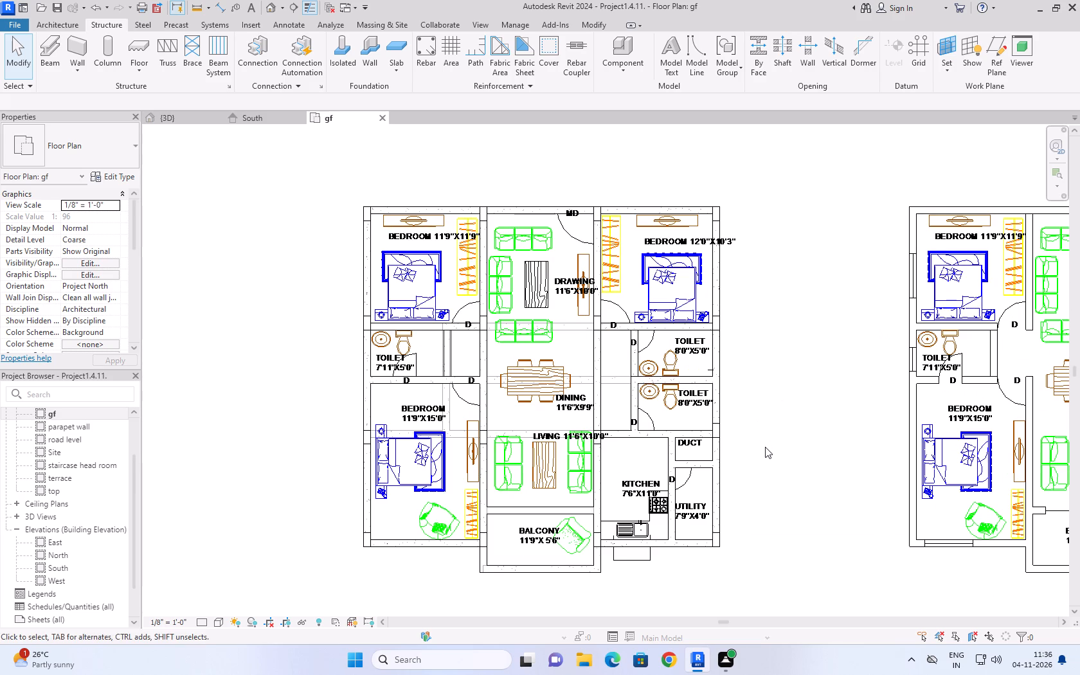
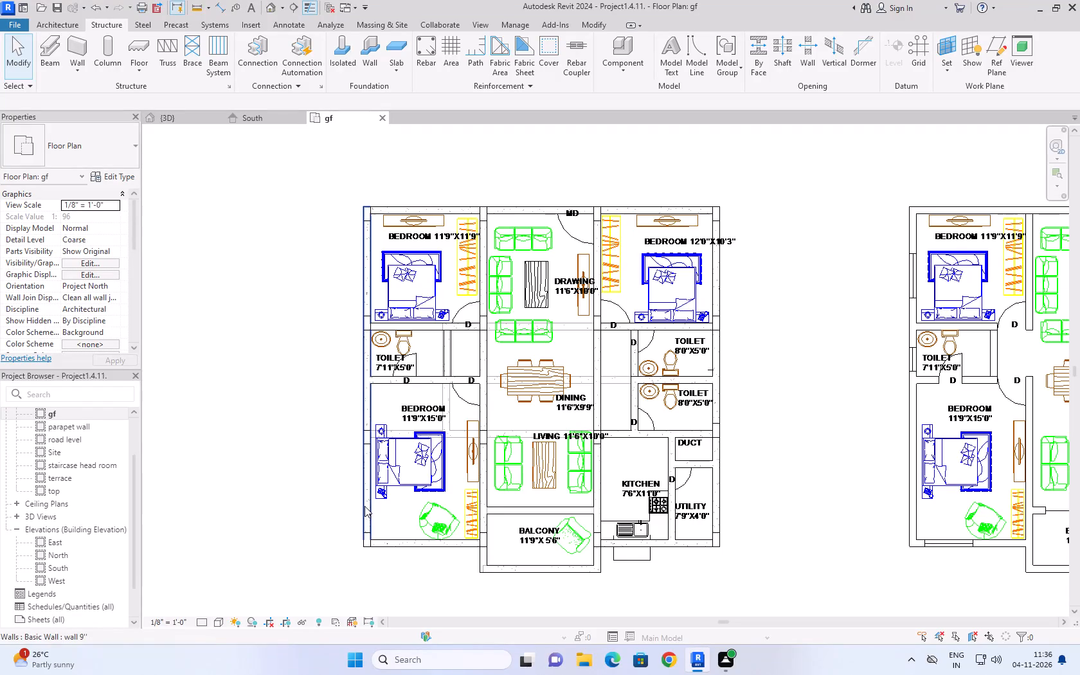
Examine the first unit in the 3D view from the left side and from below, checking footings and beams against the DWG plan.
click(471, 523)
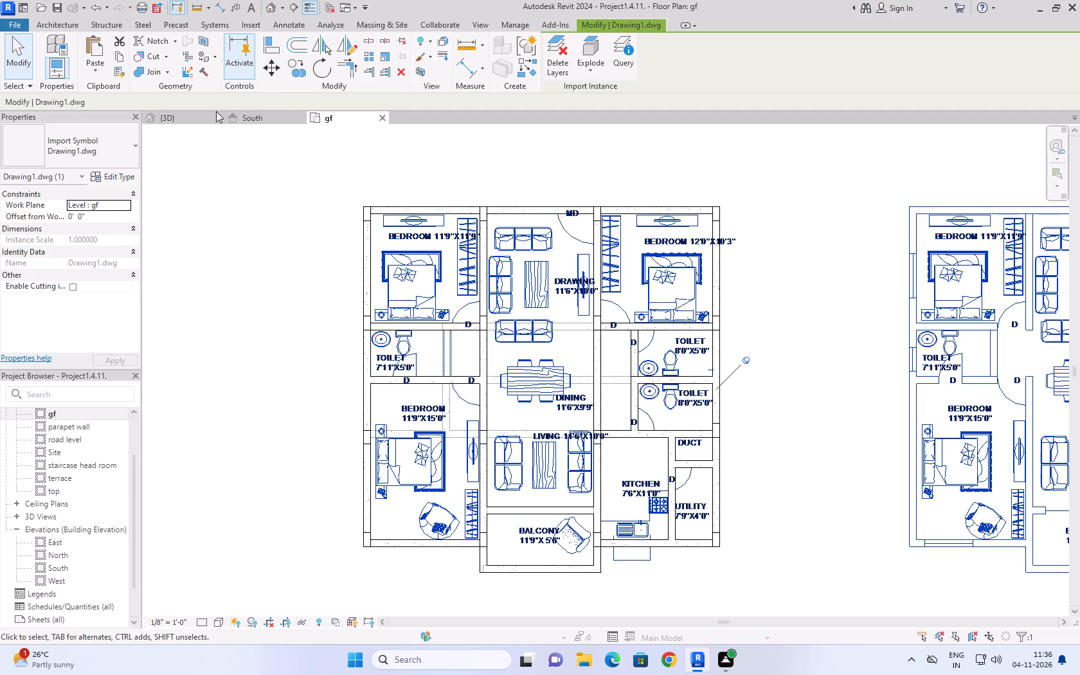
click(195, 113)
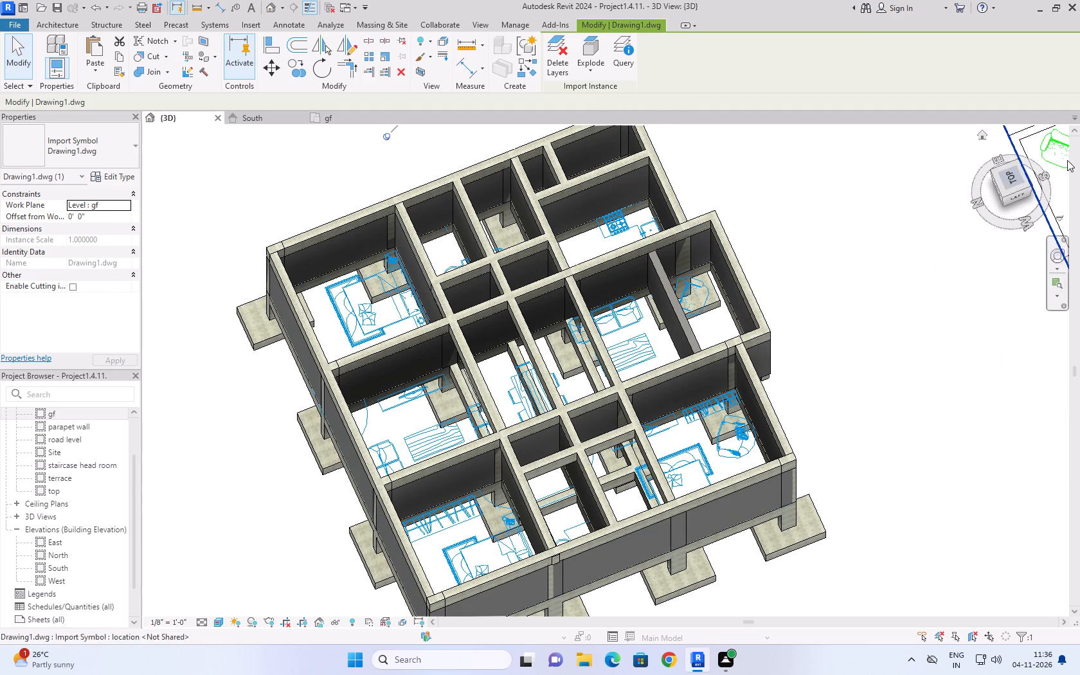
click(1017, 199)
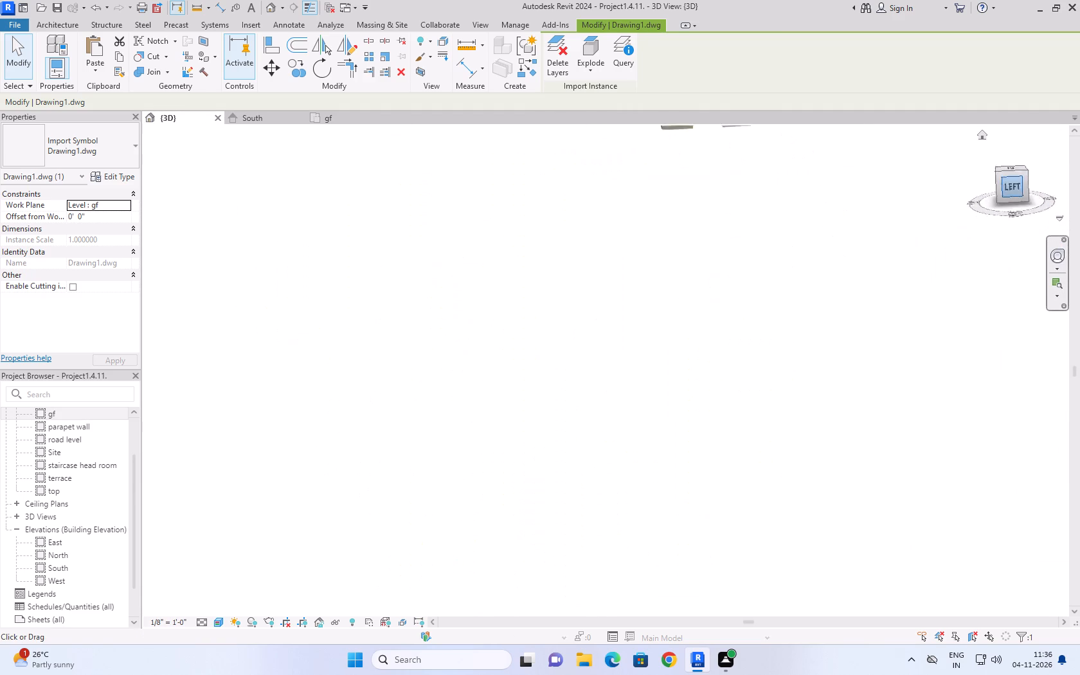
click(1016, 208)
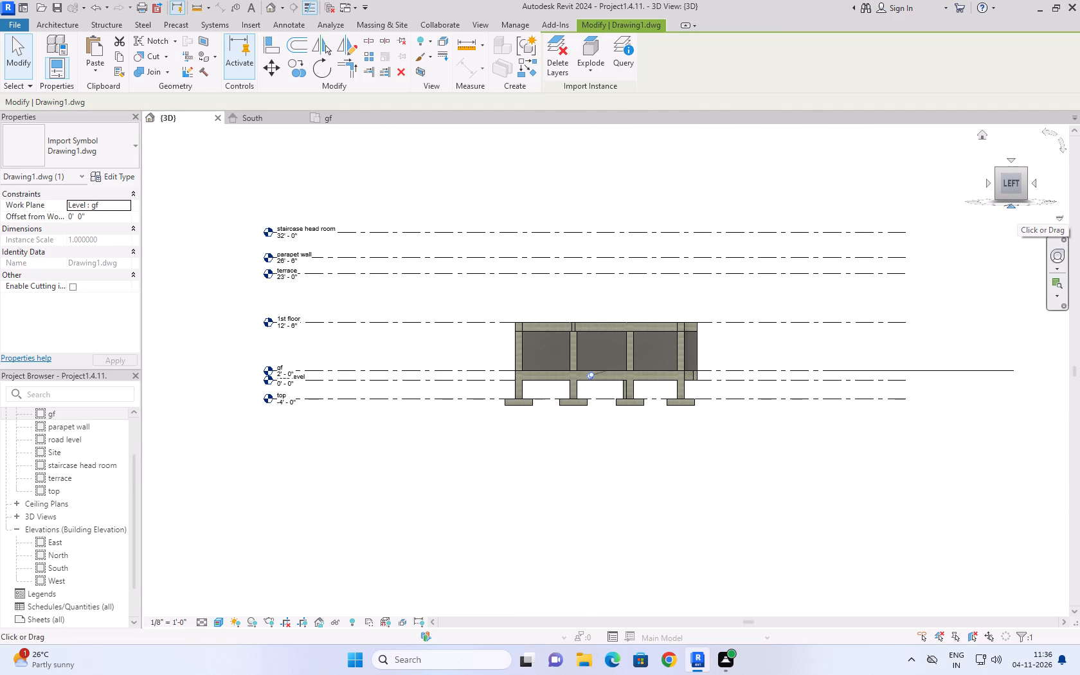
middle_drag(757, 209, 577, 395)
scroll(576, 394, up, 5)
scroll(620, 344, down, 3)
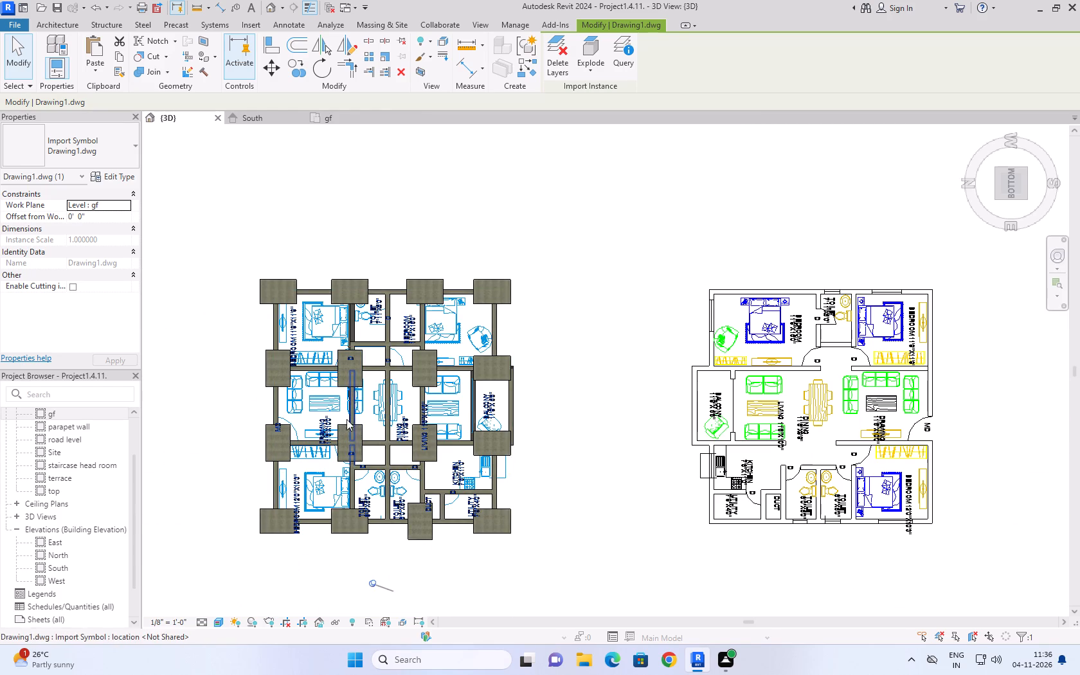
scroll(283, 406, up, 6)
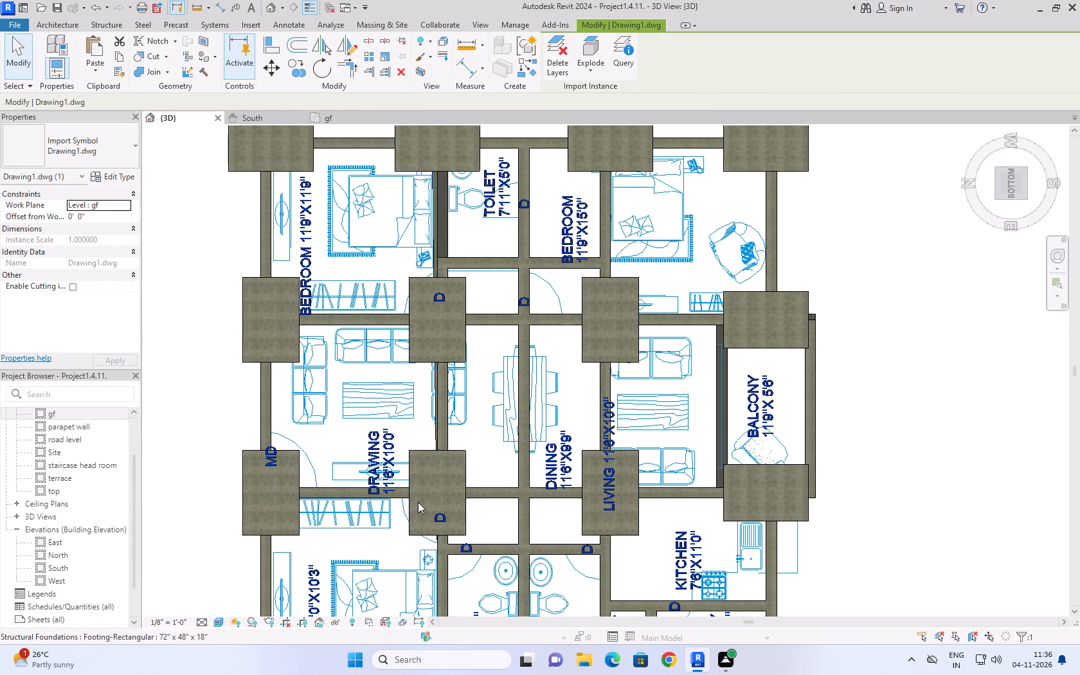
scroll(516, 390, down, 3)
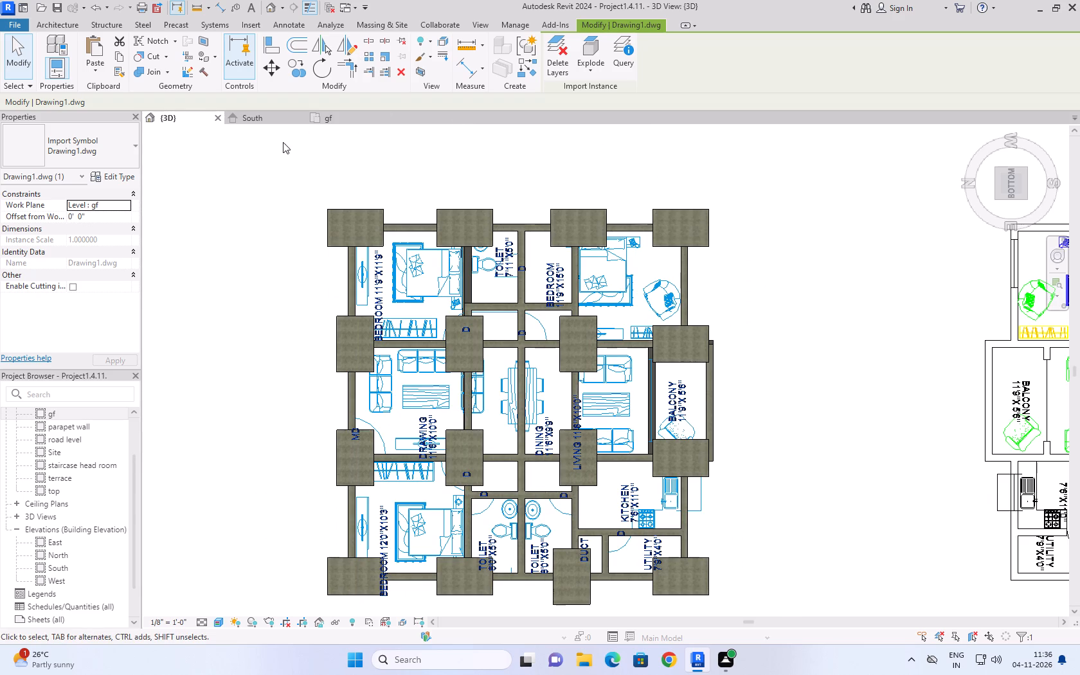
Return the 3D view to its home orientation and inspect the first unit's footings, walls and roof-level beams.
click(987, 135)
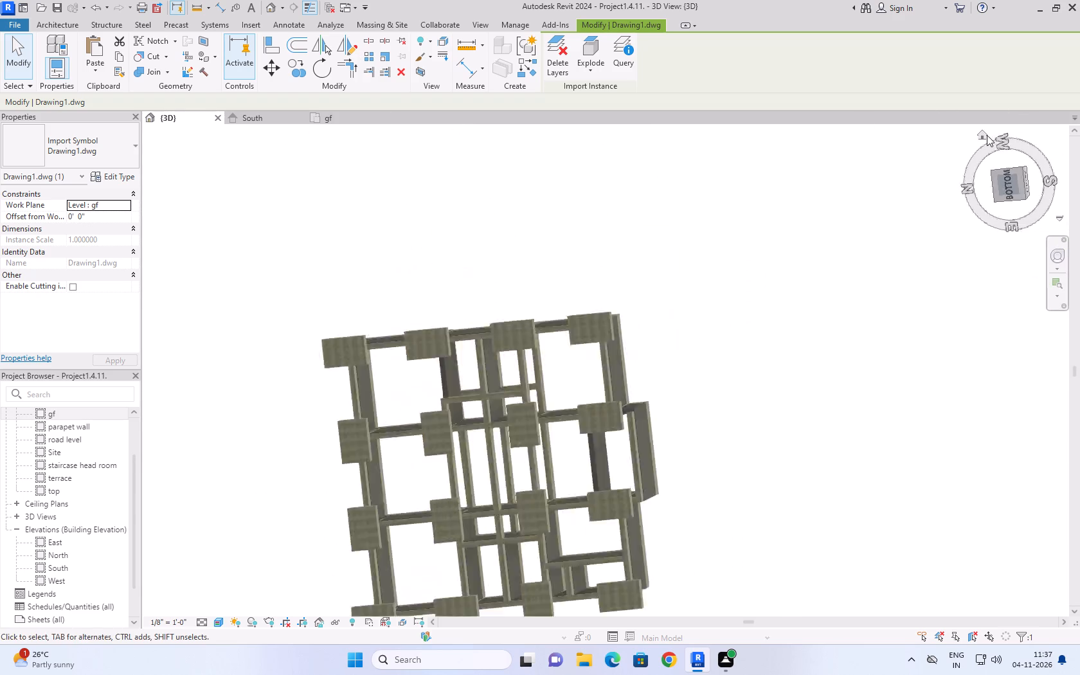
scroll(612, 327, down, 3)
scroll(608, 493, up, 5)
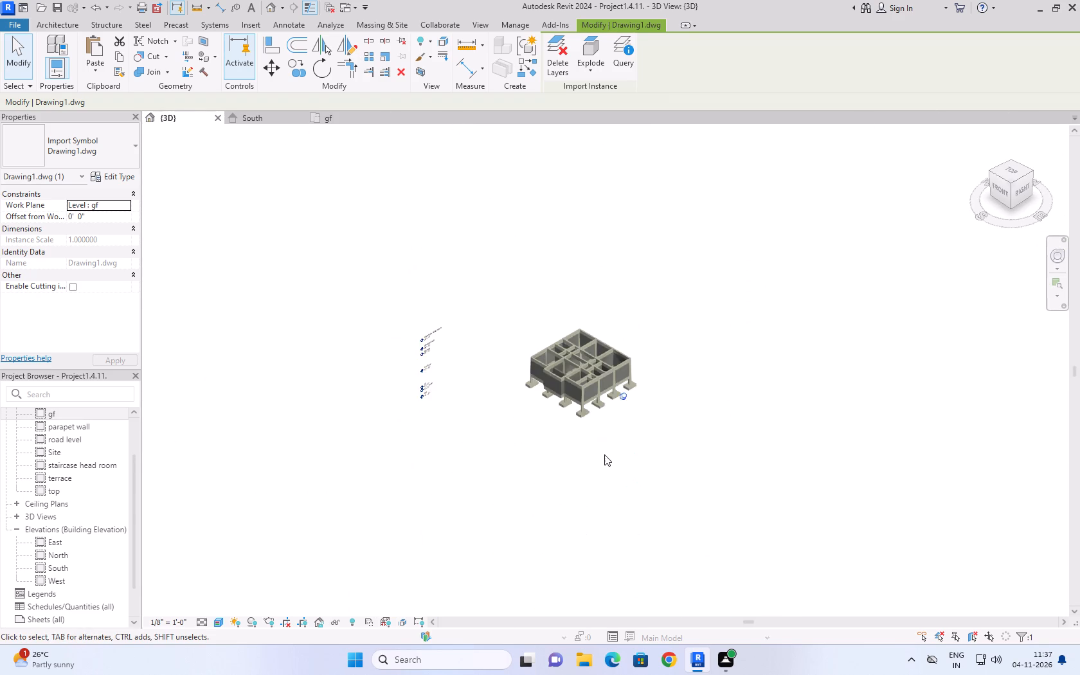
scroll(604, 454, up, 3)
middle_drag(682, 260, 620, 364)
scroll(579, 386, up, 4)
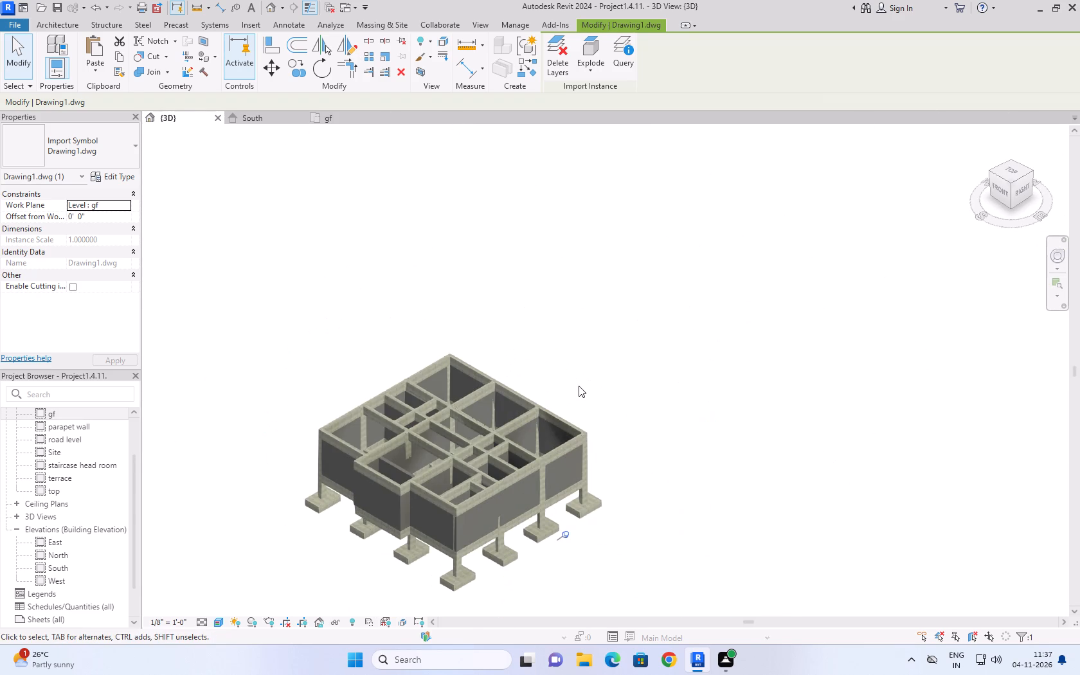
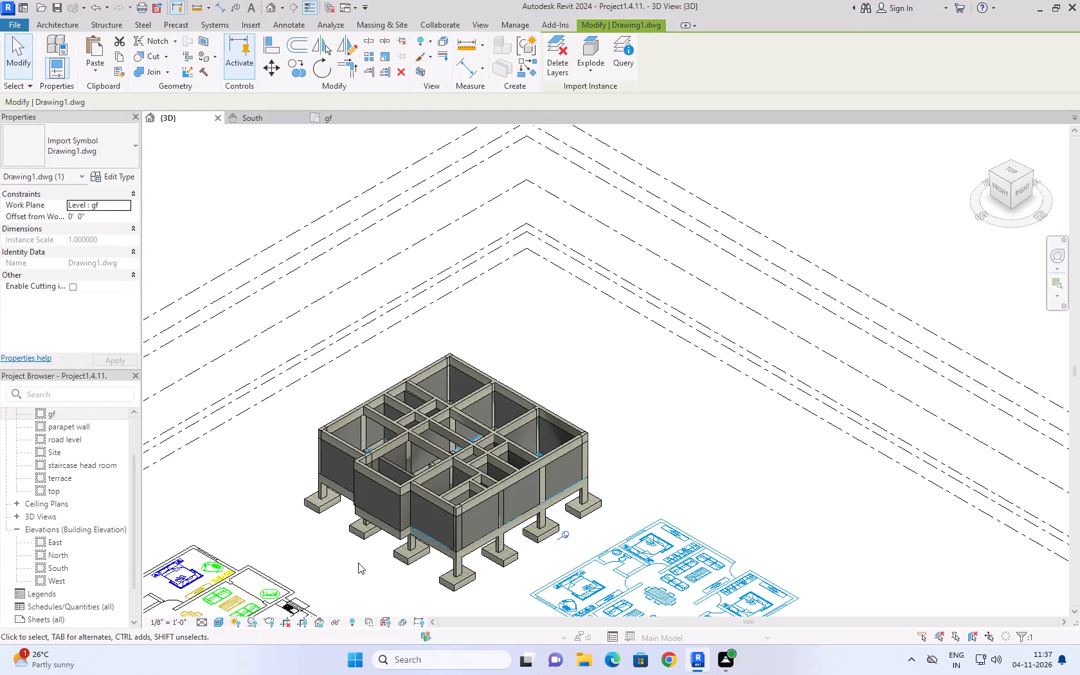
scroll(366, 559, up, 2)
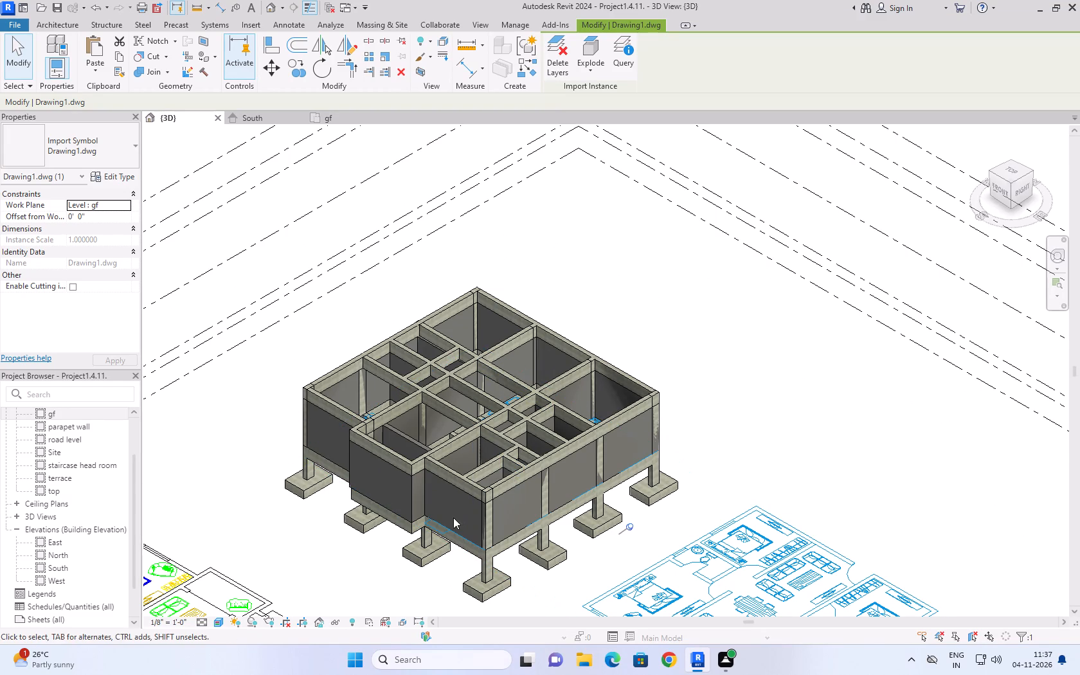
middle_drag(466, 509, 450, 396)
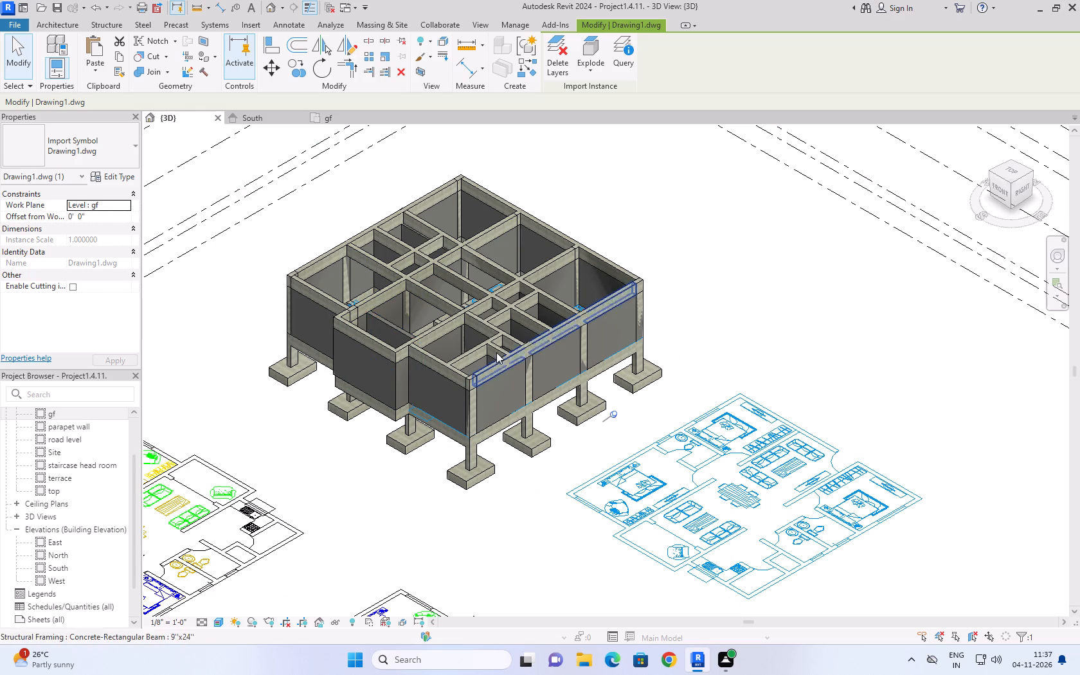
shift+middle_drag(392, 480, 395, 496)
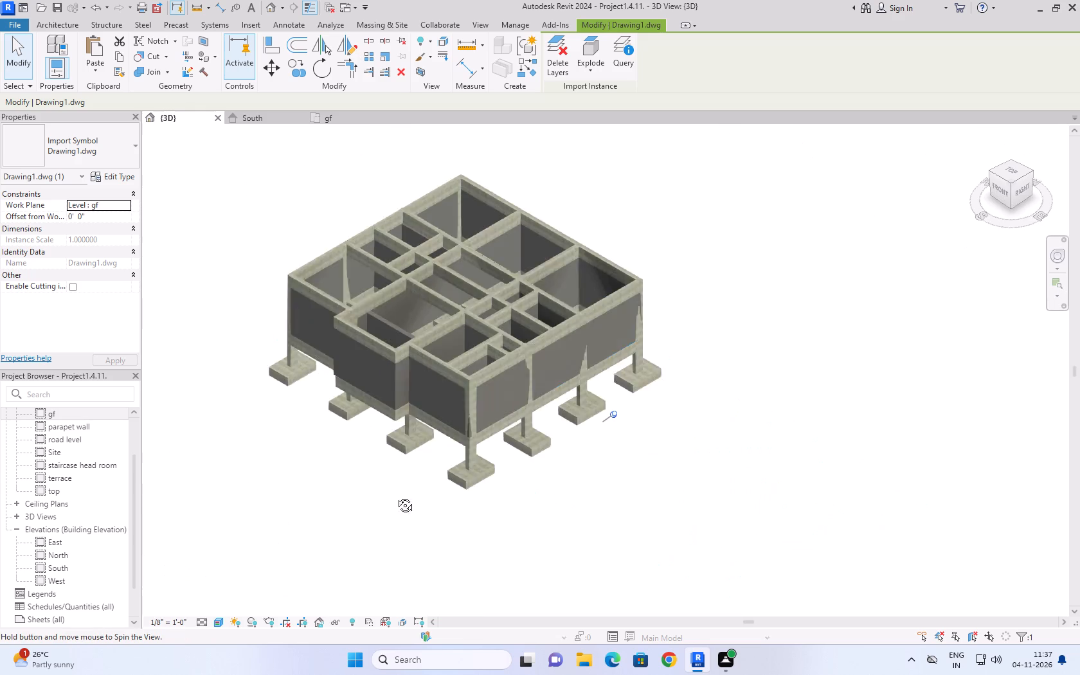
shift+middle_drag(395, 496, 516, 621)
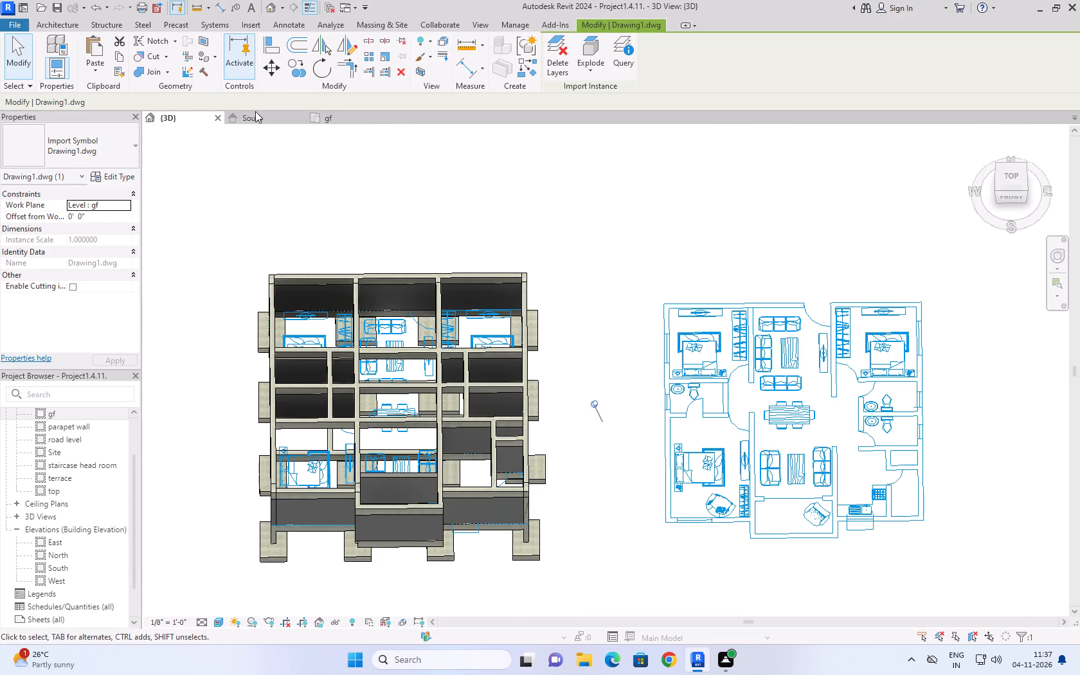
In the gf plan, create a Generic - 12" floor about 44'-10" by 39'-3", from the first unit's upper-left corner to the balcony's outer edge line.
click(255, 111)
click(326, 125)
click(328, 118)
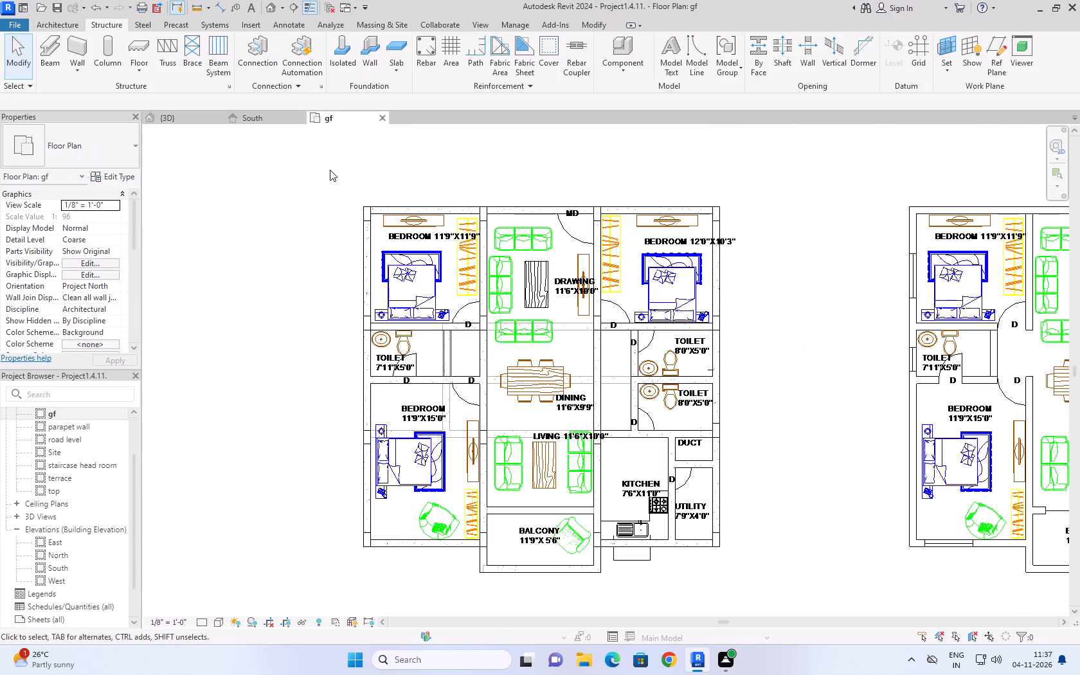
middle_drag(780, 309, 667, 315)
click(287, 145)
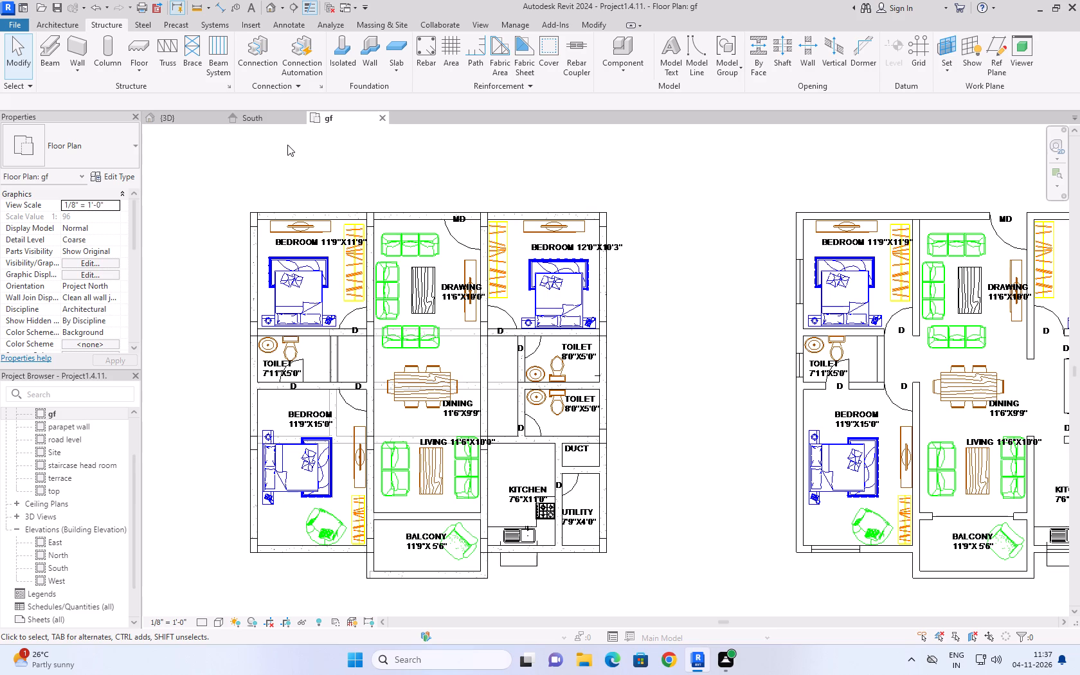
key(Escape)
key(Escape)
click(45, 26)
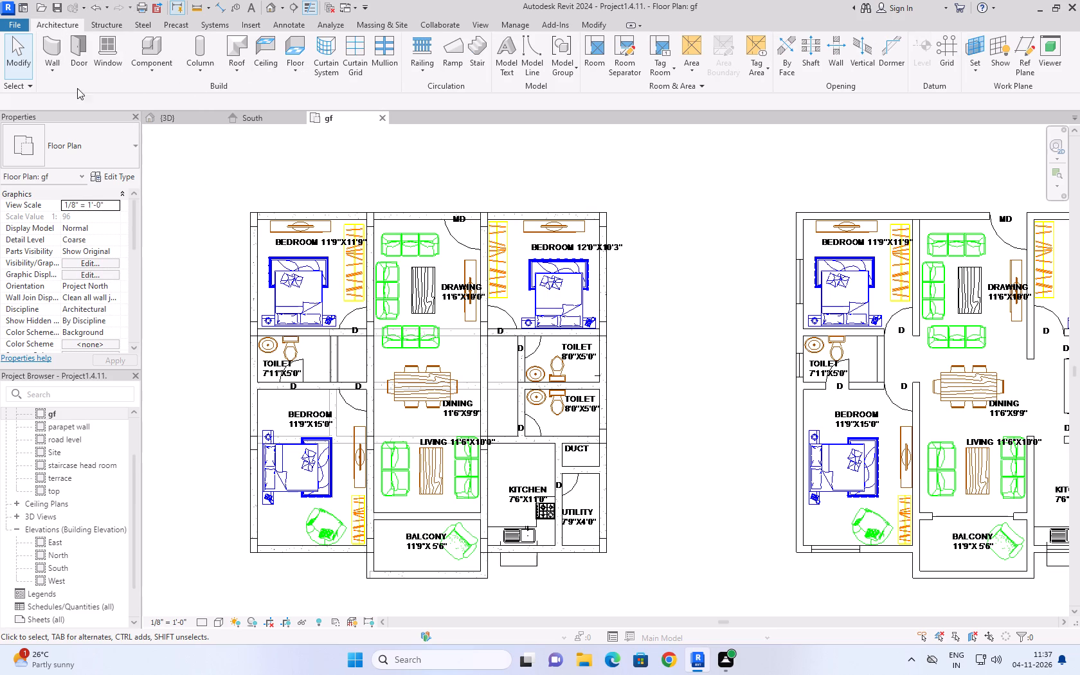
click(300, 67)
click(314, 98)
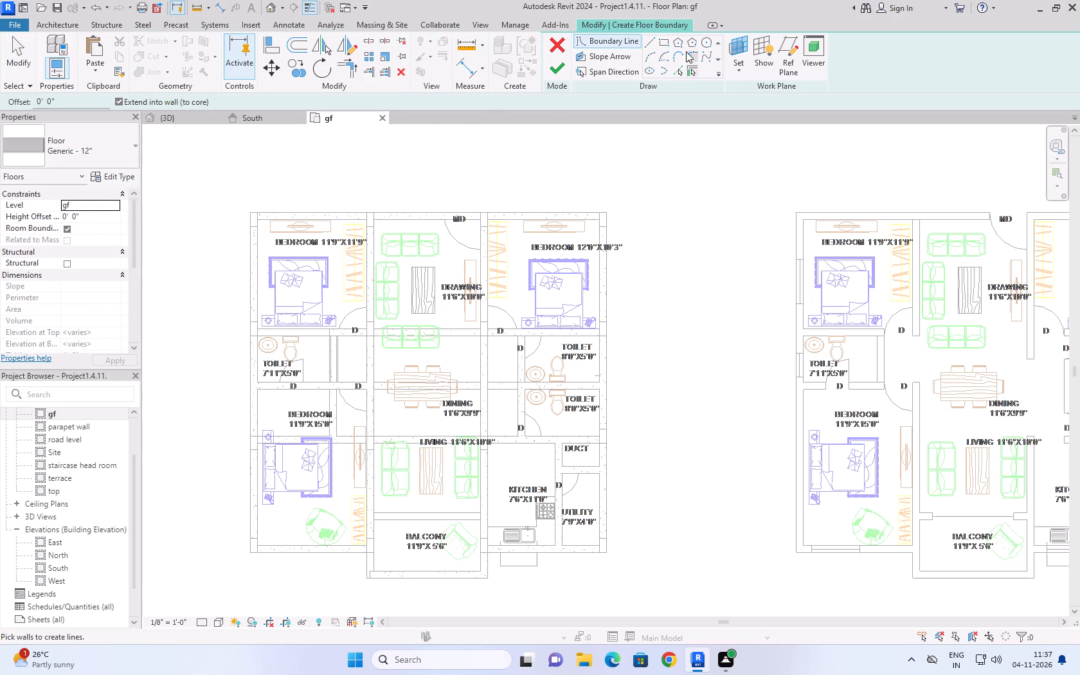
click(660, 45)
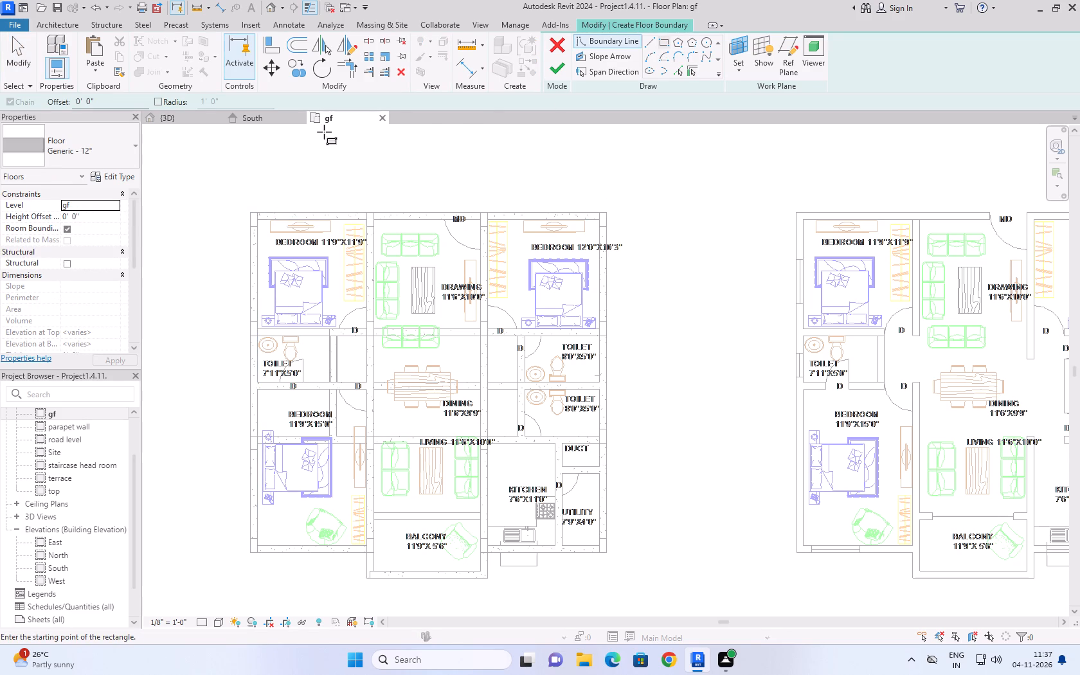
scroll(324, 132, down, 2)
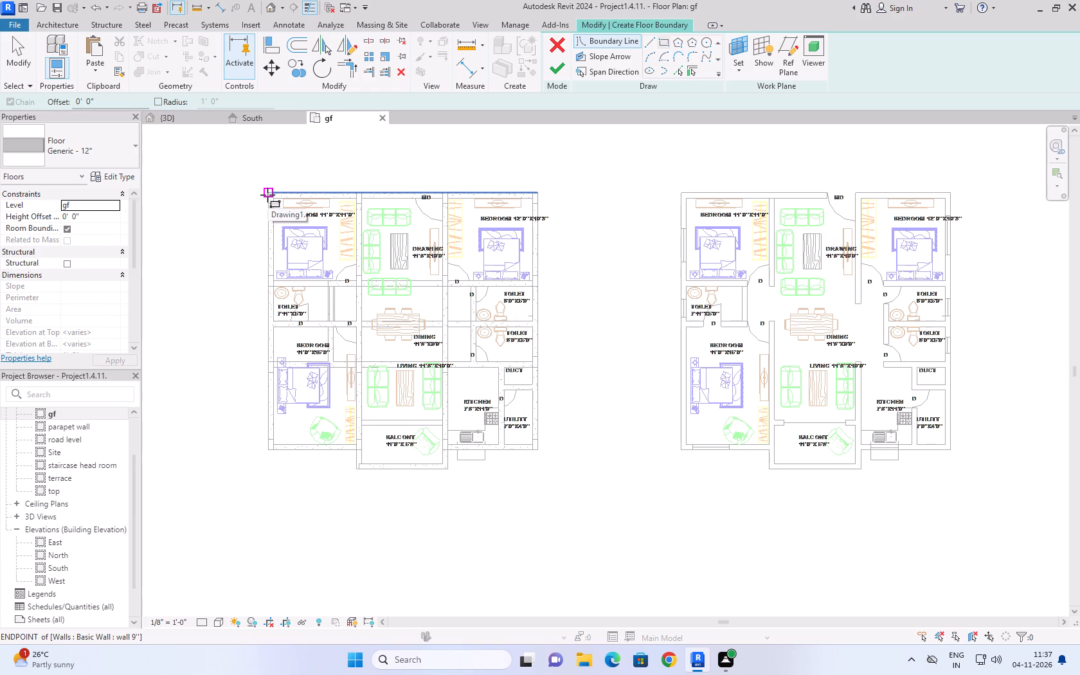
click(267, 195)
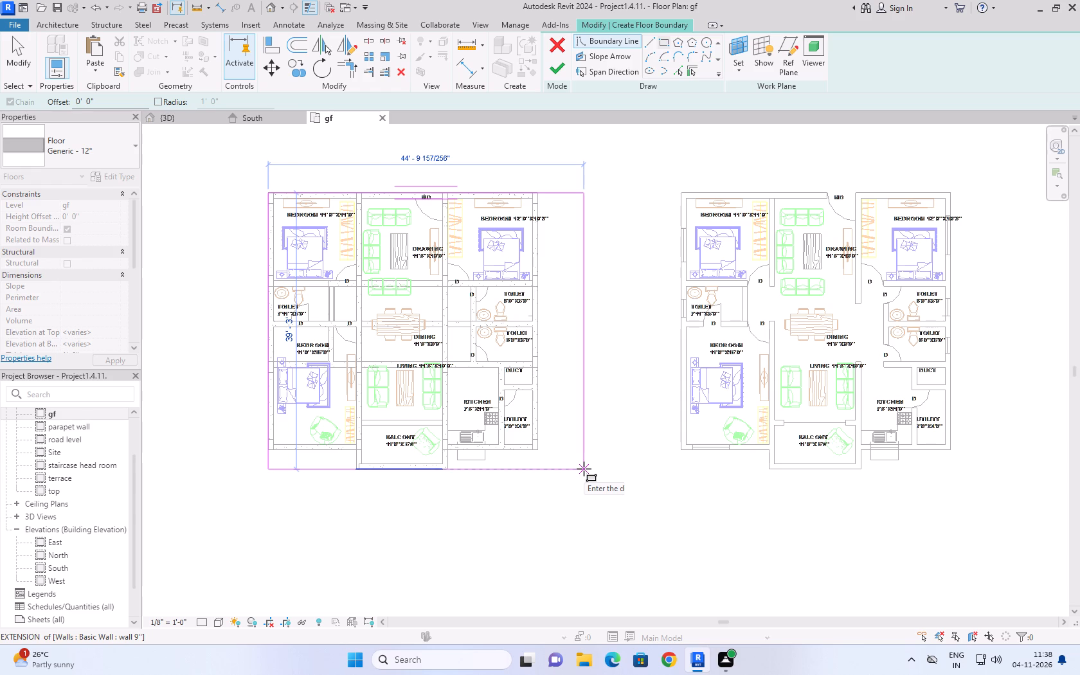
click(584, 469)
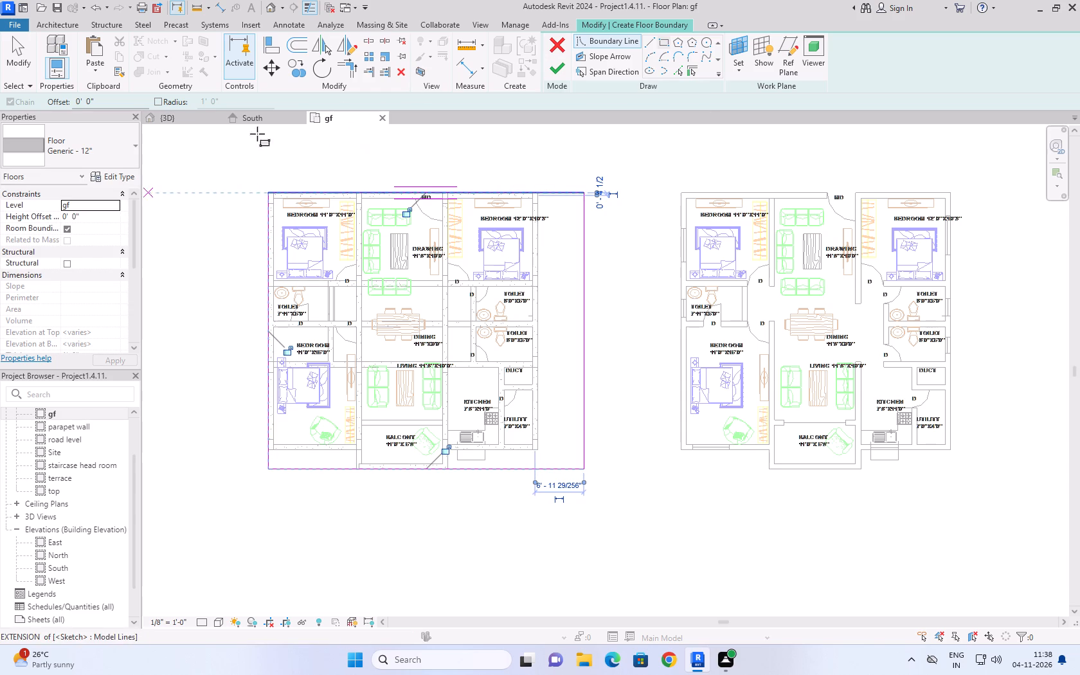
click(564, 68)
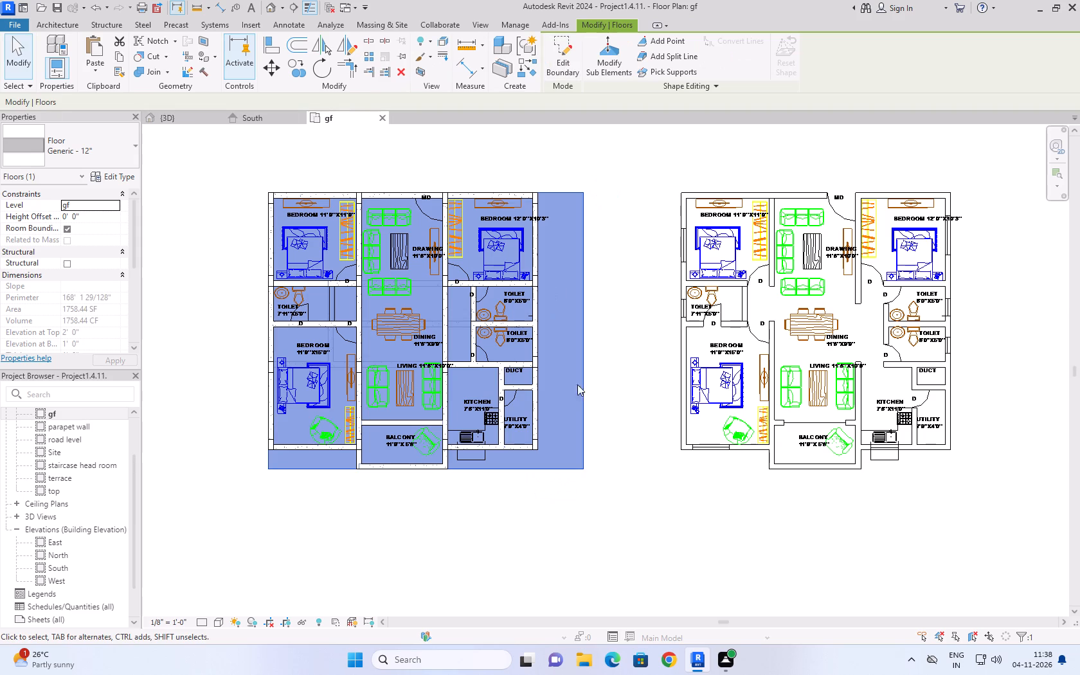
Inspect the new floor slab against the first unit's walls, footings and levels in the 3D view and the South elevation.
click(157, 118)
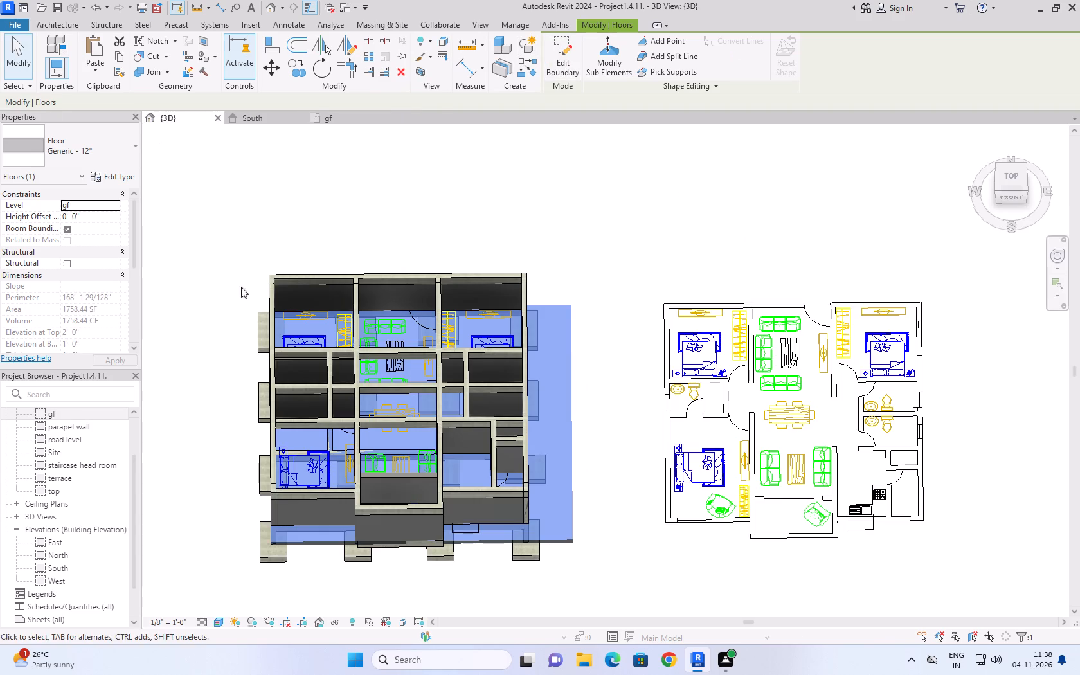
click(984, 137)
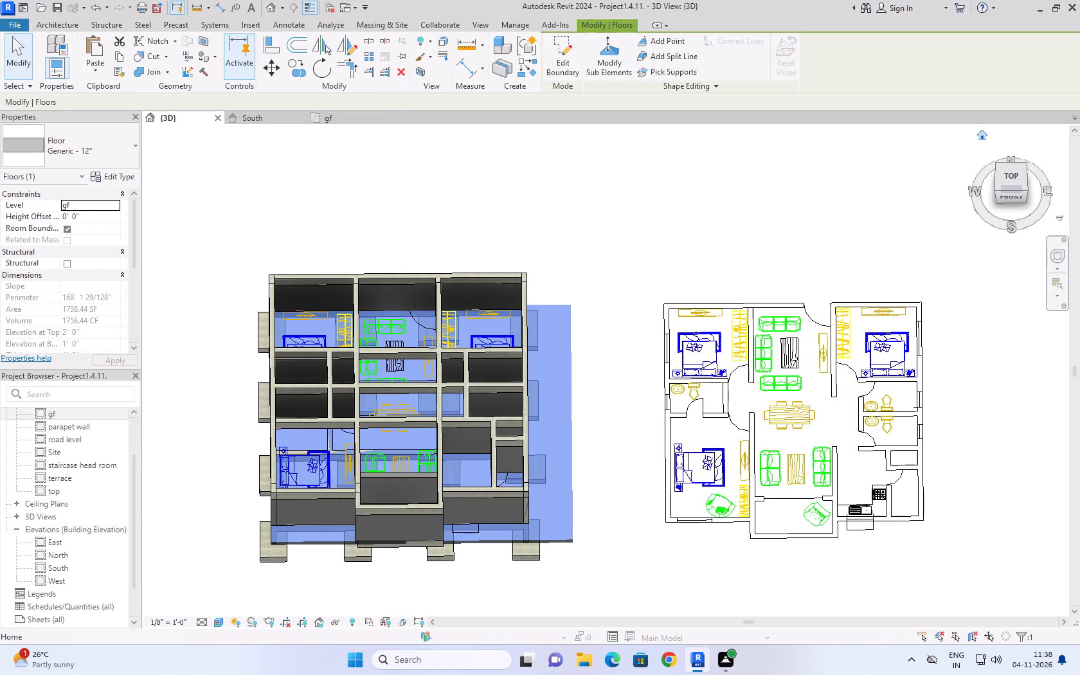
scroll(688, 411, up, 3)
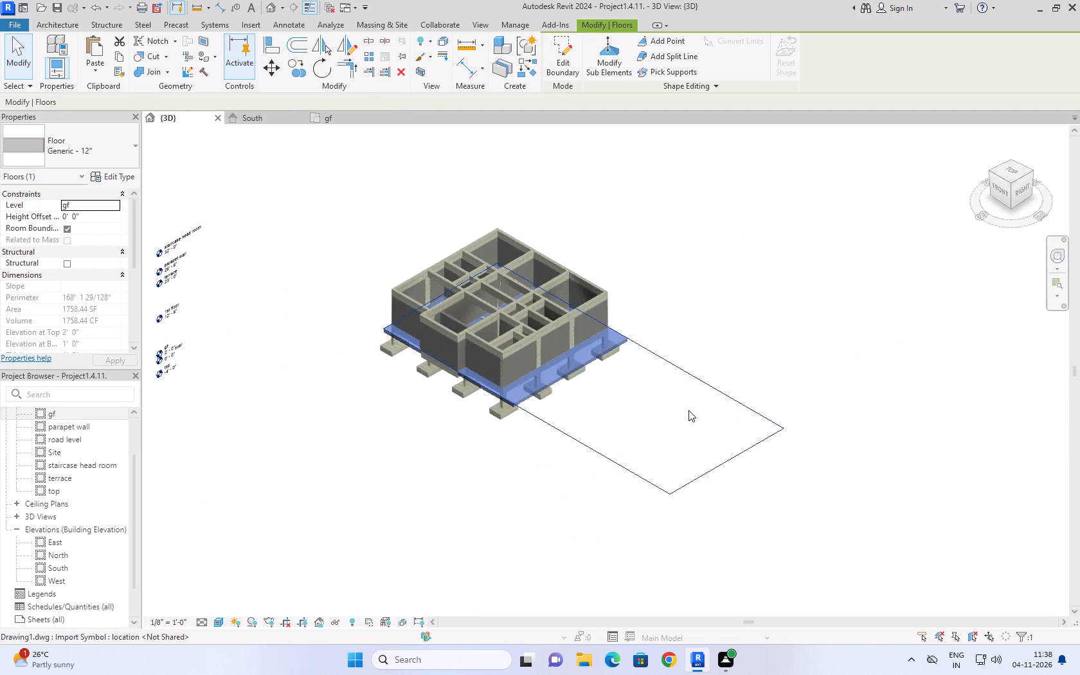
scroll(688, 410, up, 3)
click(255, 127)
click(256, 119)
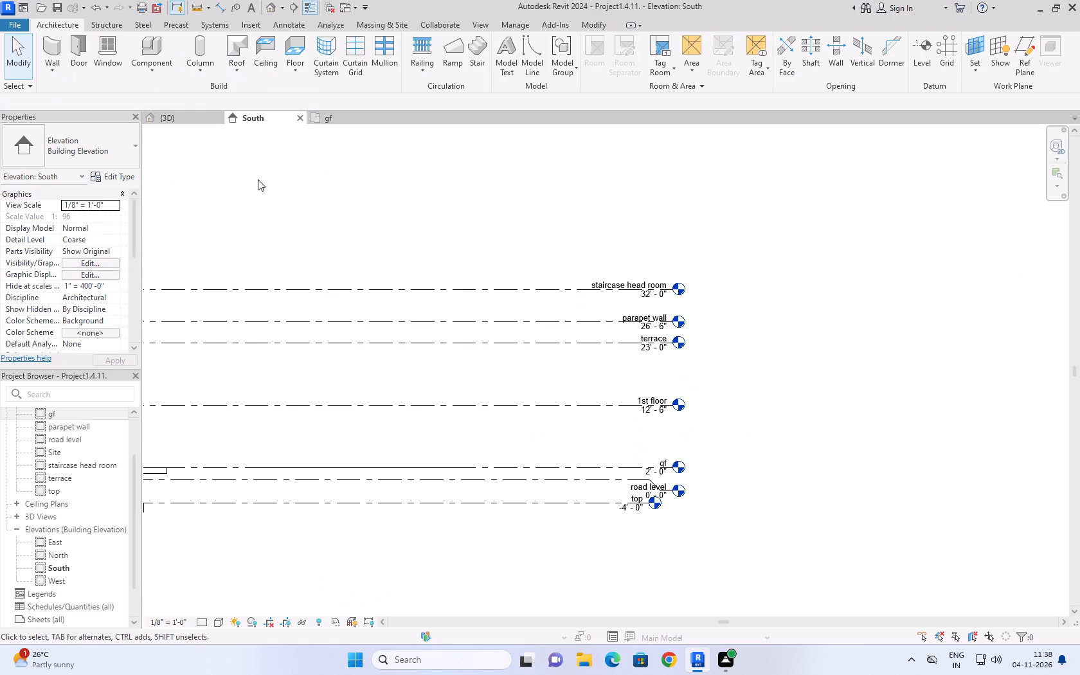
scroll(598, 496, down, 7)
scroll(366, 491, up, 5)
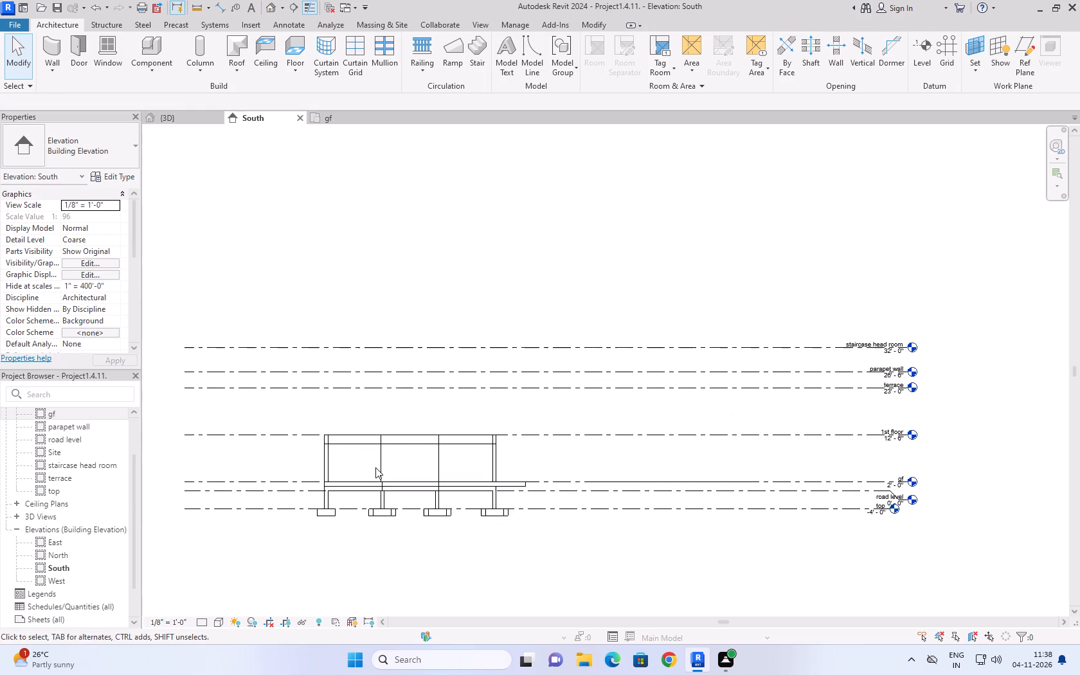
scroll(376, 467, up, 3)
scroll(663, 451, down, 5)
middle_drag(665, 444, 549, 453)
click(192, 123)
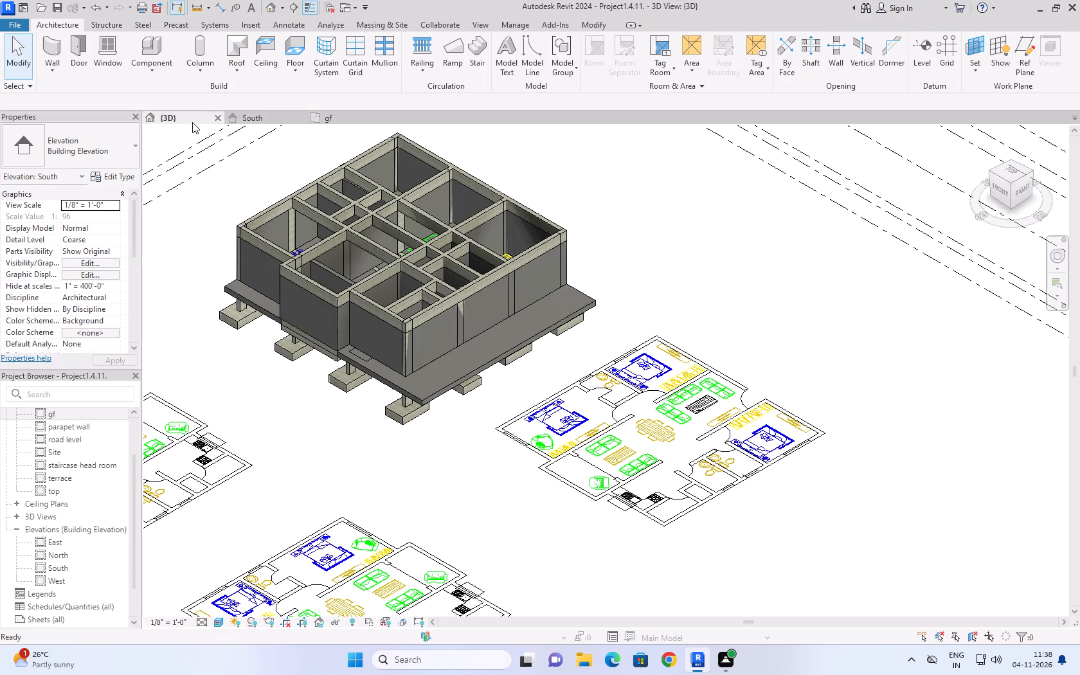
middle_drag(289, 437, 467, 369)
scroll(467, 368, down, 2)
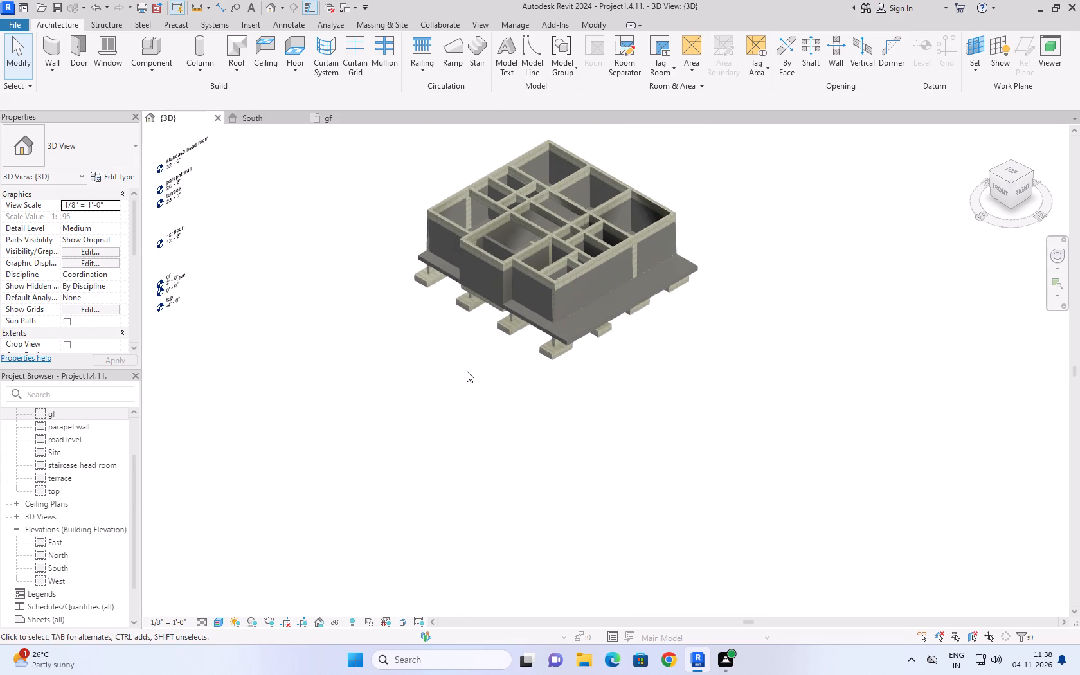
scroll(466, 376, down, 2)
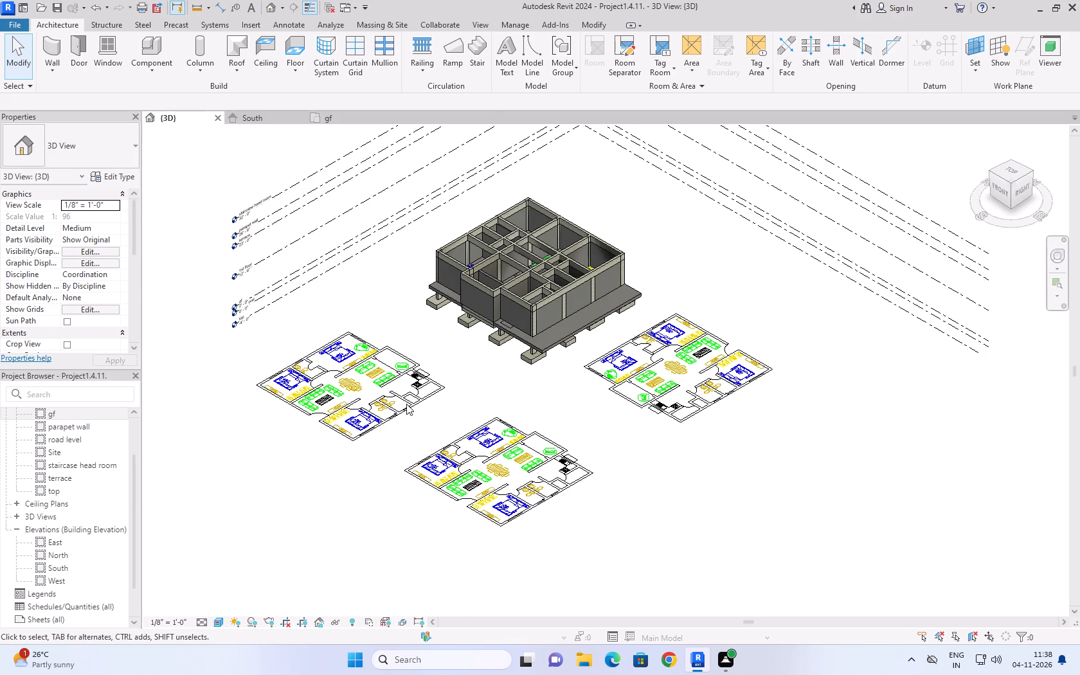
scroll(407, 404, up, 3)
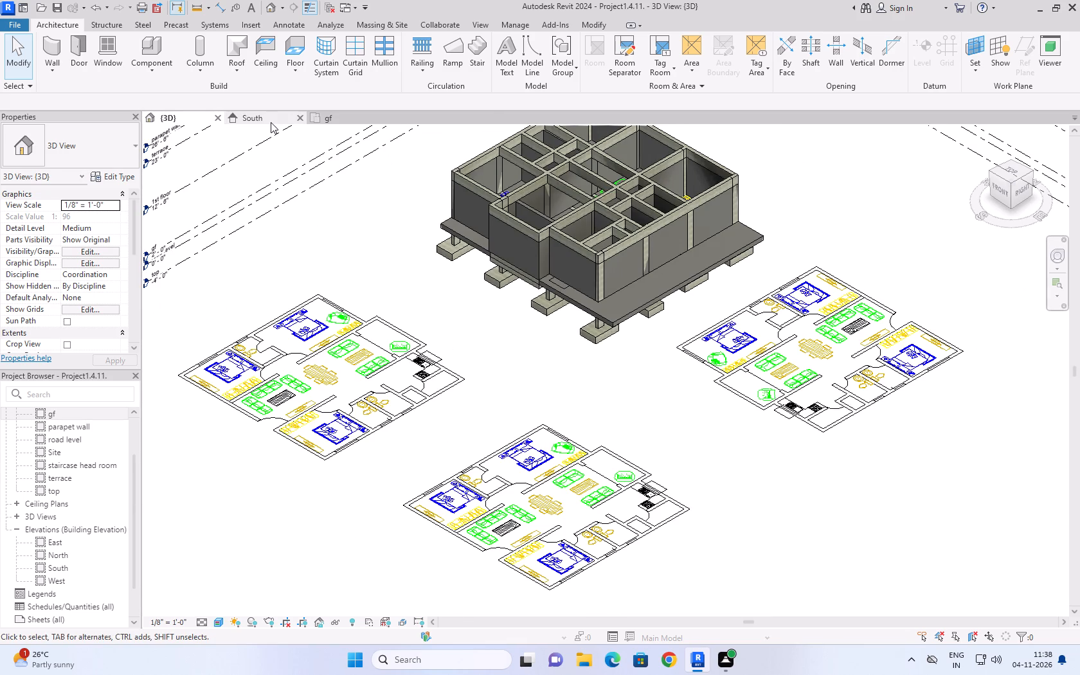
click(271, 122)
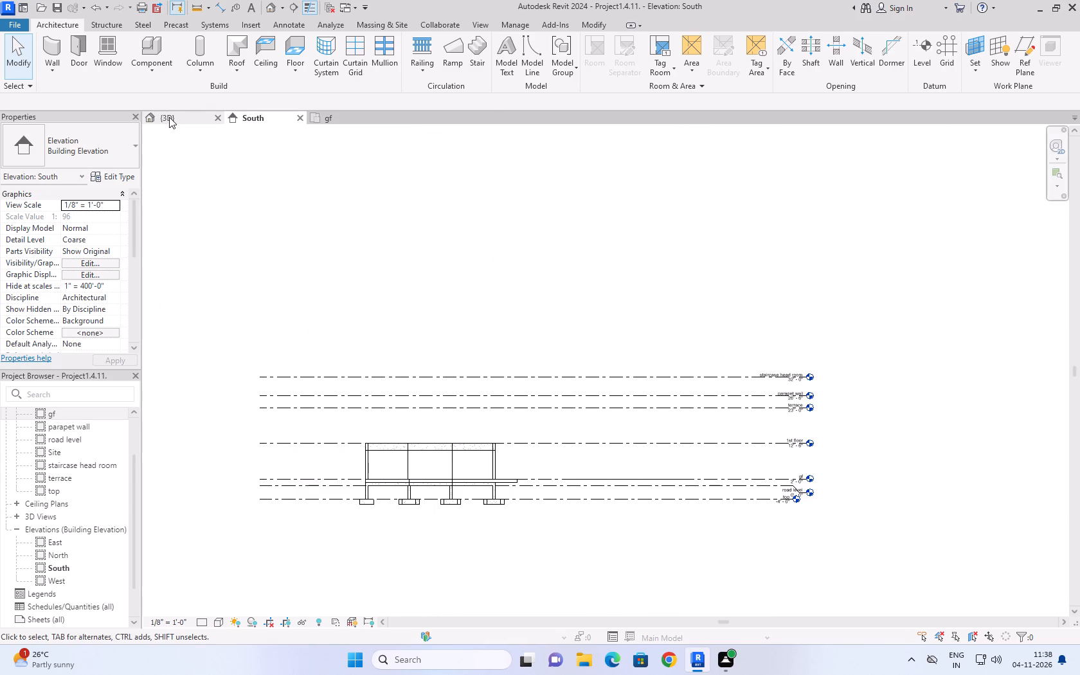
click(169, 117)
Look over the other units' DWG layouts in the gf floor plan.
click(359, 118)
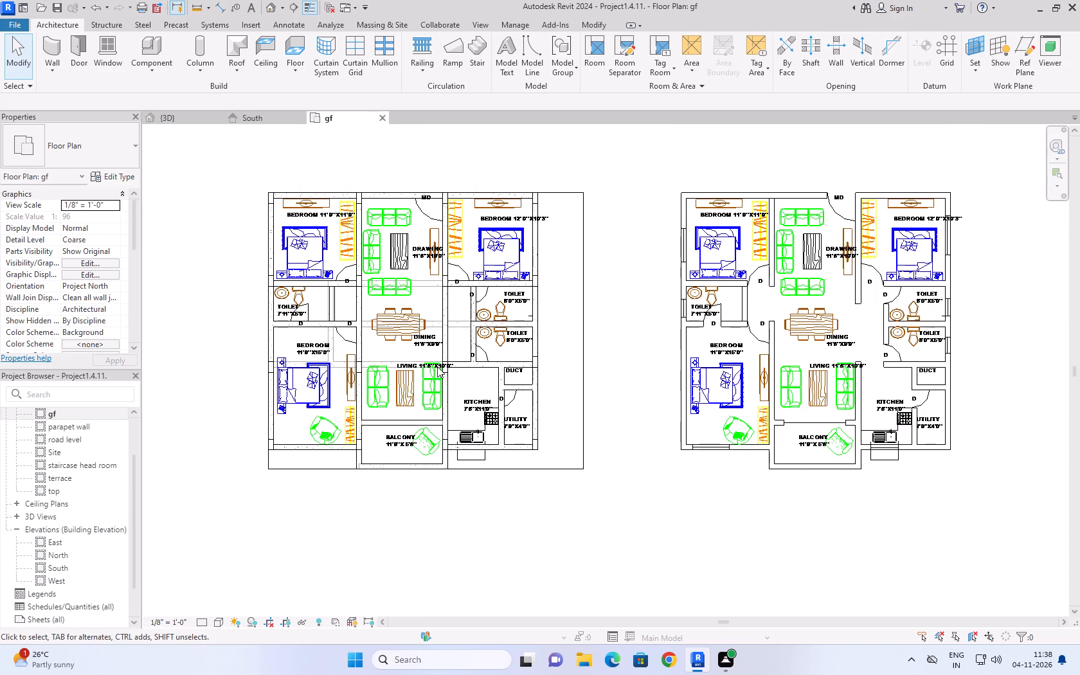
scroll(437, 366, down, 10)
scroll(474, 513, up, 5)
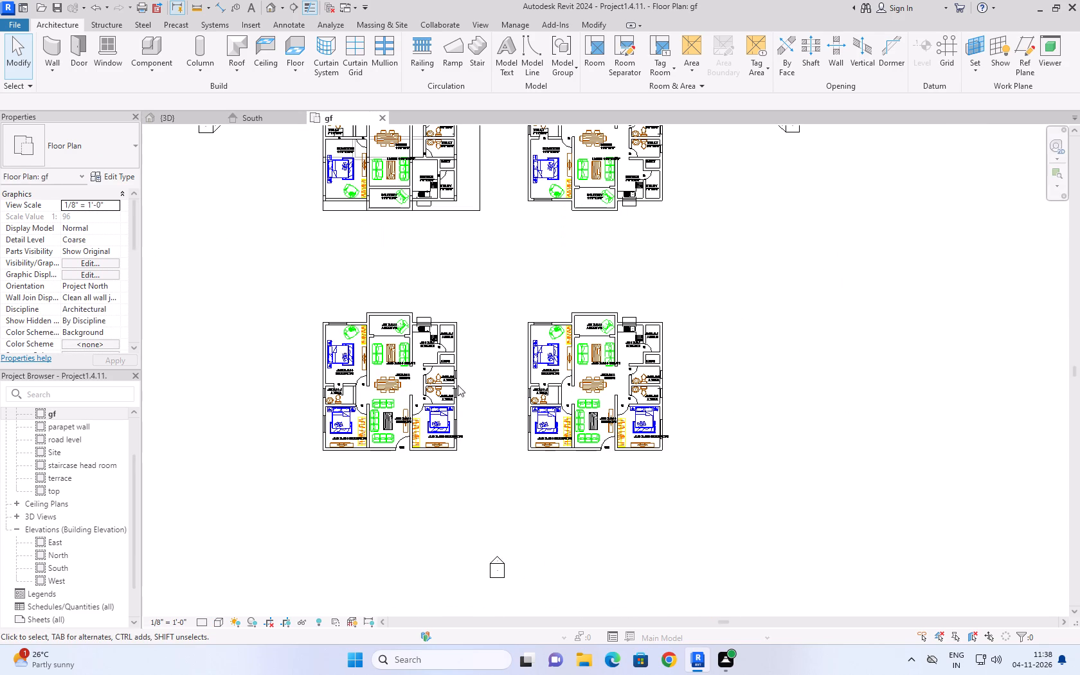
click(501, 325)
click(442, 444)
click(487, 256)
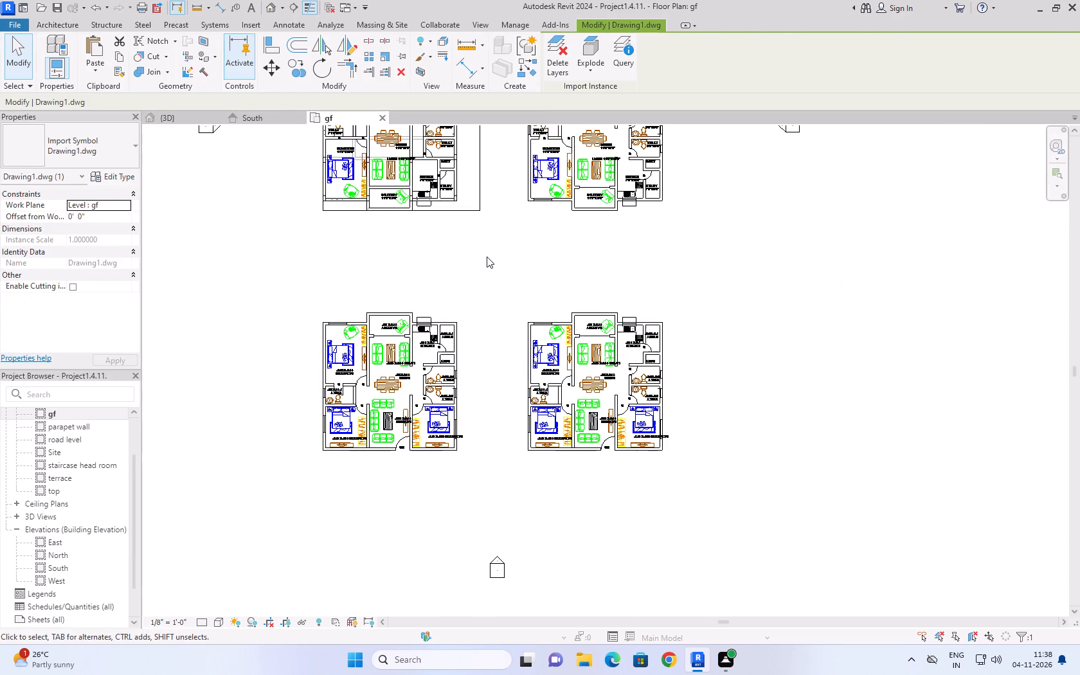
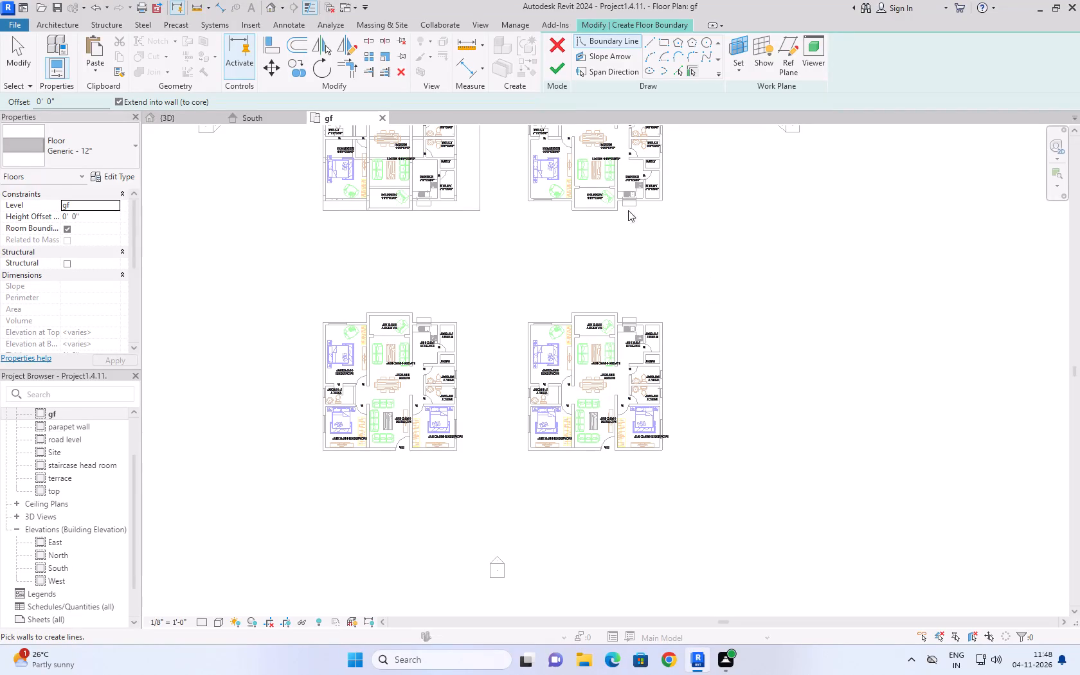
Discard the open floor boundary sketch in the gf plan without adding another floor.
click(559, 60)
click(1020, 619)
scroll(852, 281, down, 3)
middle_drag(851, 310, 800, 428)
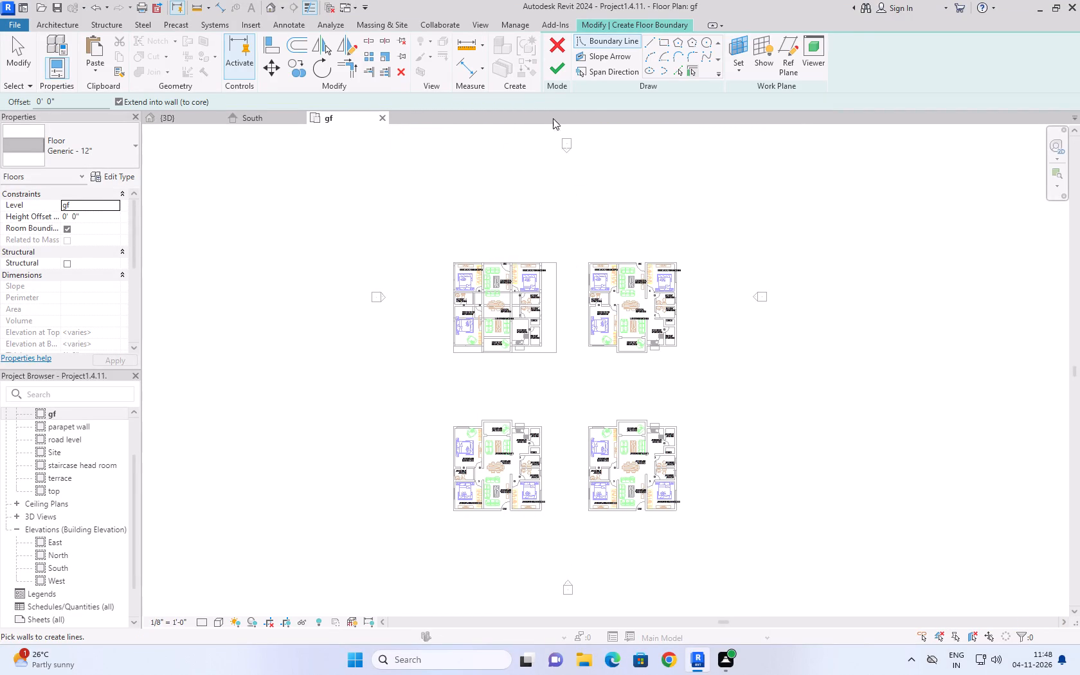
click(552, 35)
middle_drag(705, 298, 707, 365)
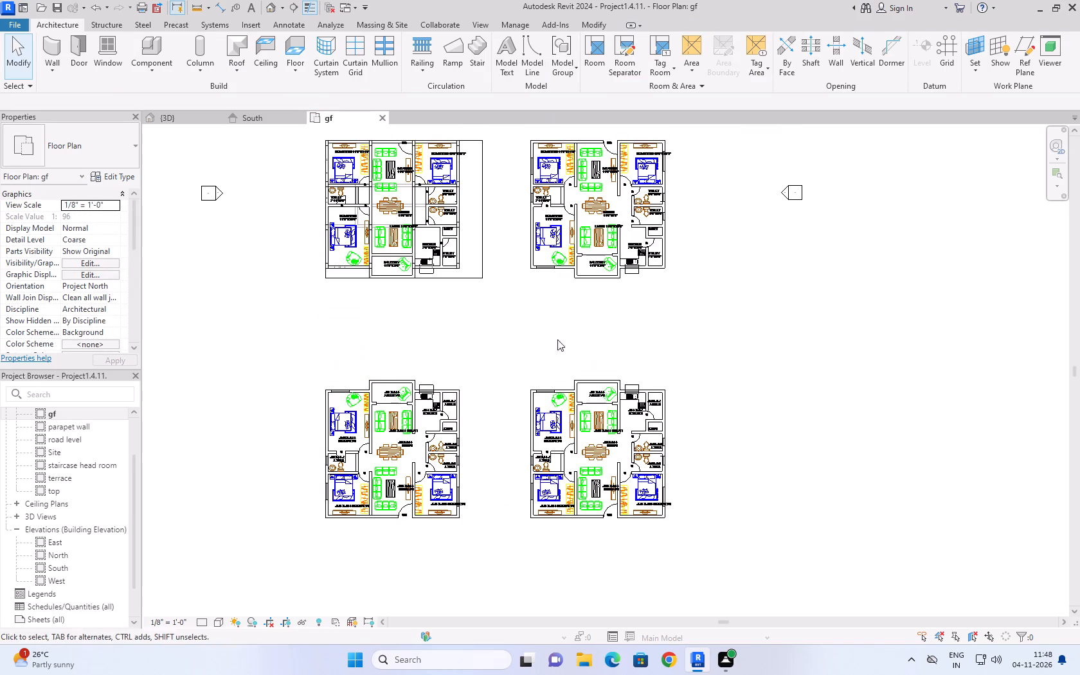
Examine the first unit's walls and floor slab alongside the other units' DWG plans in the 3D view.
click(181, 120)
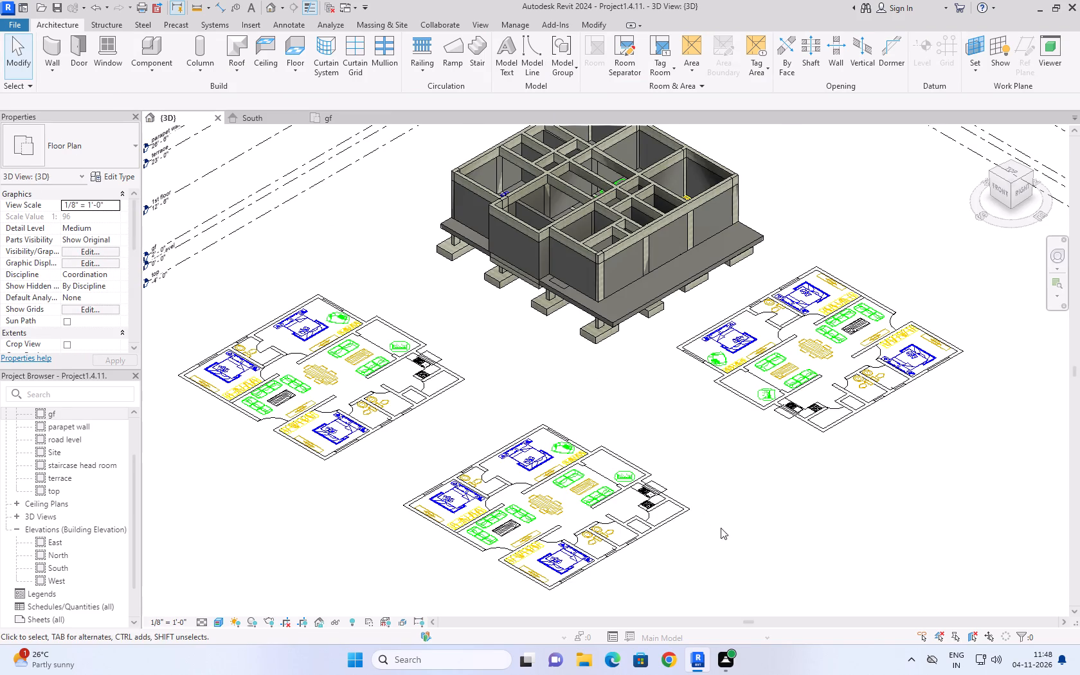
middle_drag(577, 377, 542, 433)
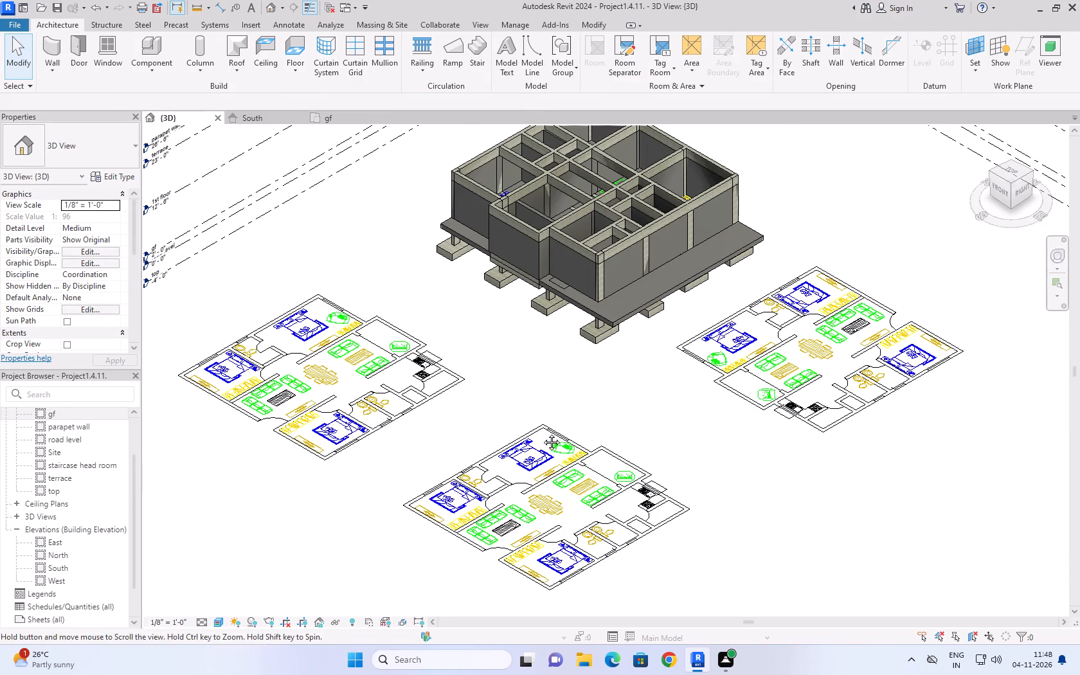
middle_drag(542, 433, 521, 457)
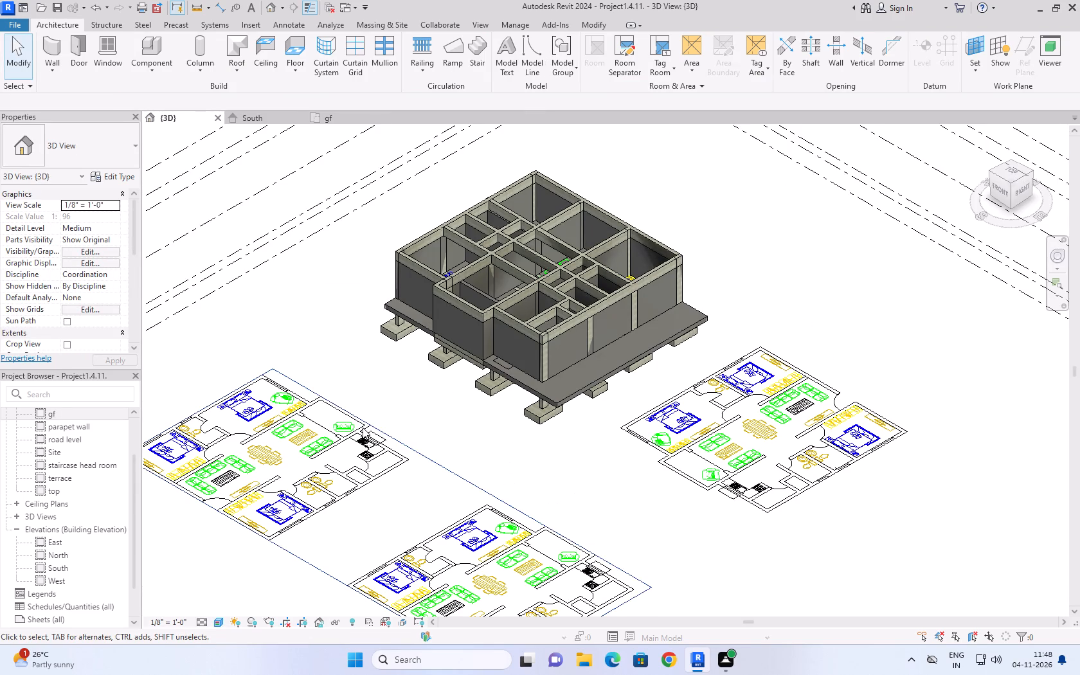
click(278, 275)
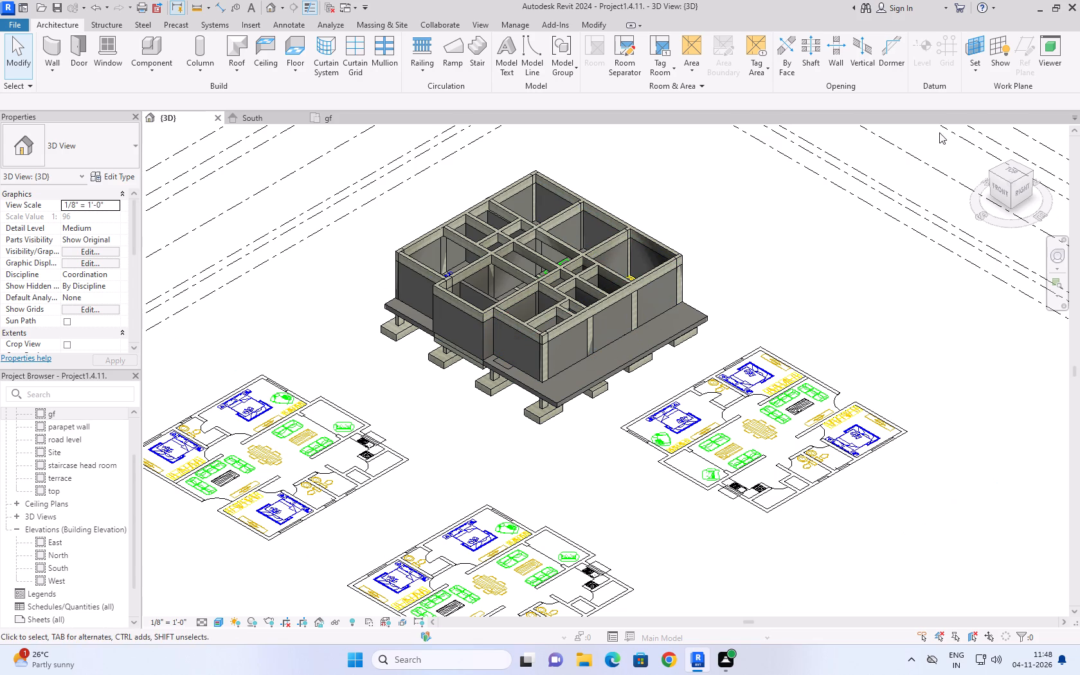
click(978, 138)
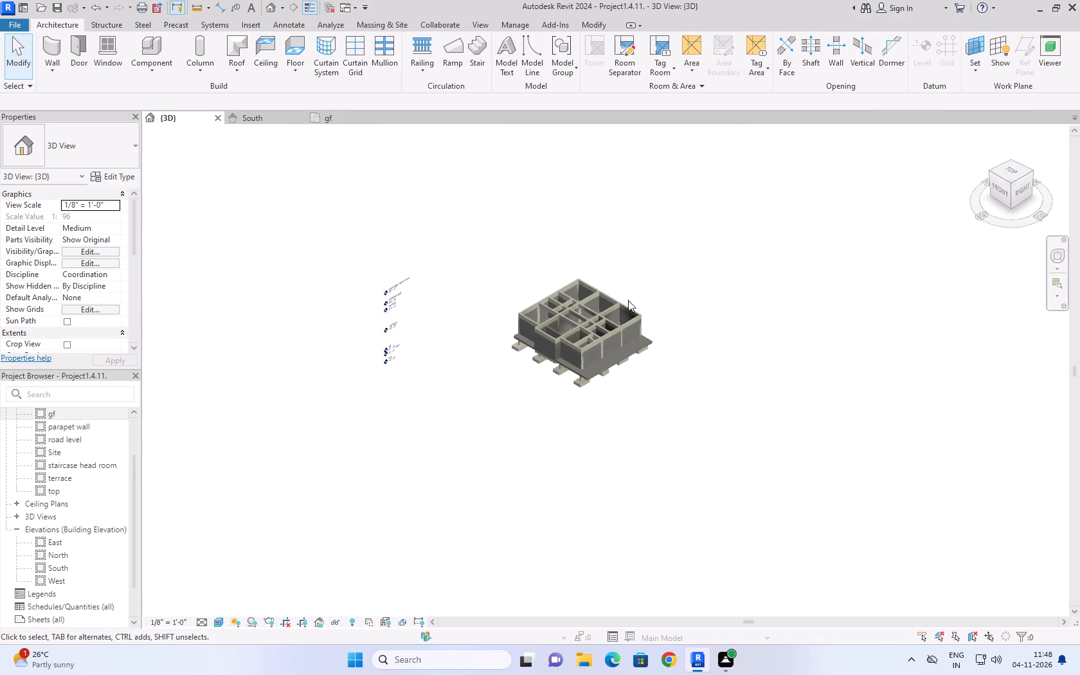
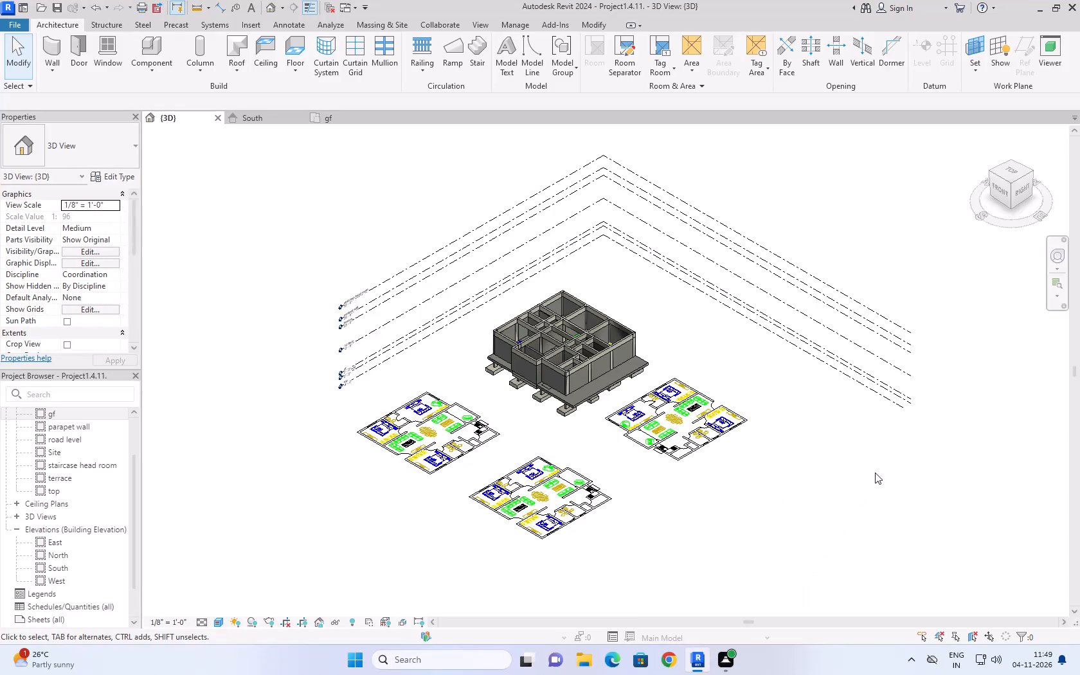
Examine the first unit in the 3D view and compare it with its DWG layout in the gf plan.
scroll(658, 367, up, 3)
scroll(521, 298, up, 5)
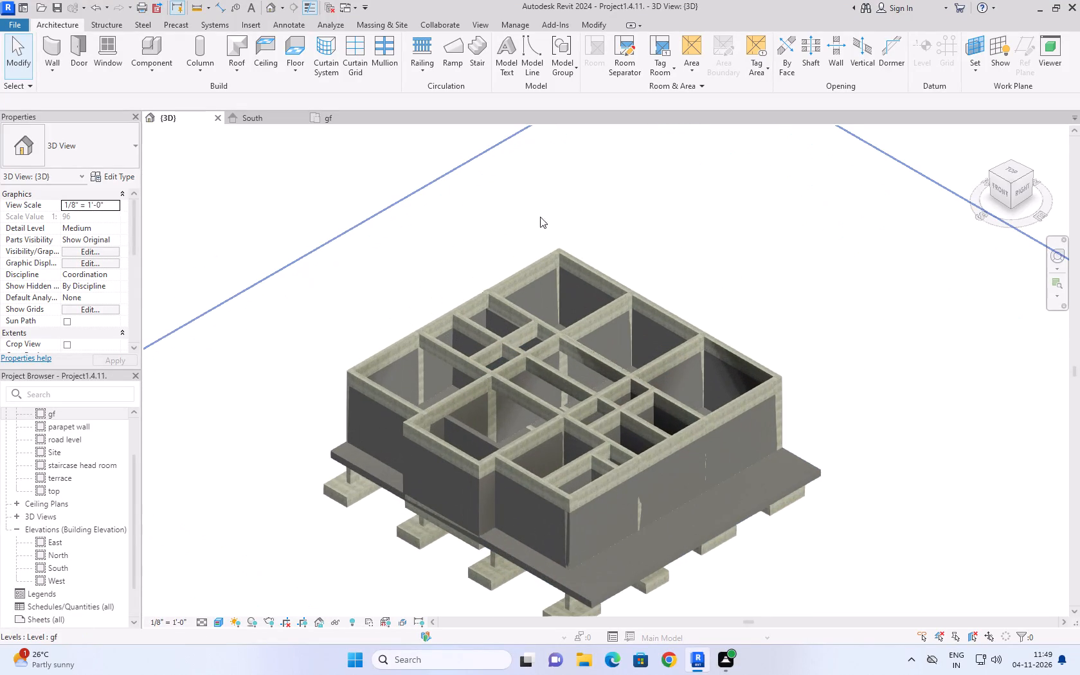
scroll(600, 204, up, 3)
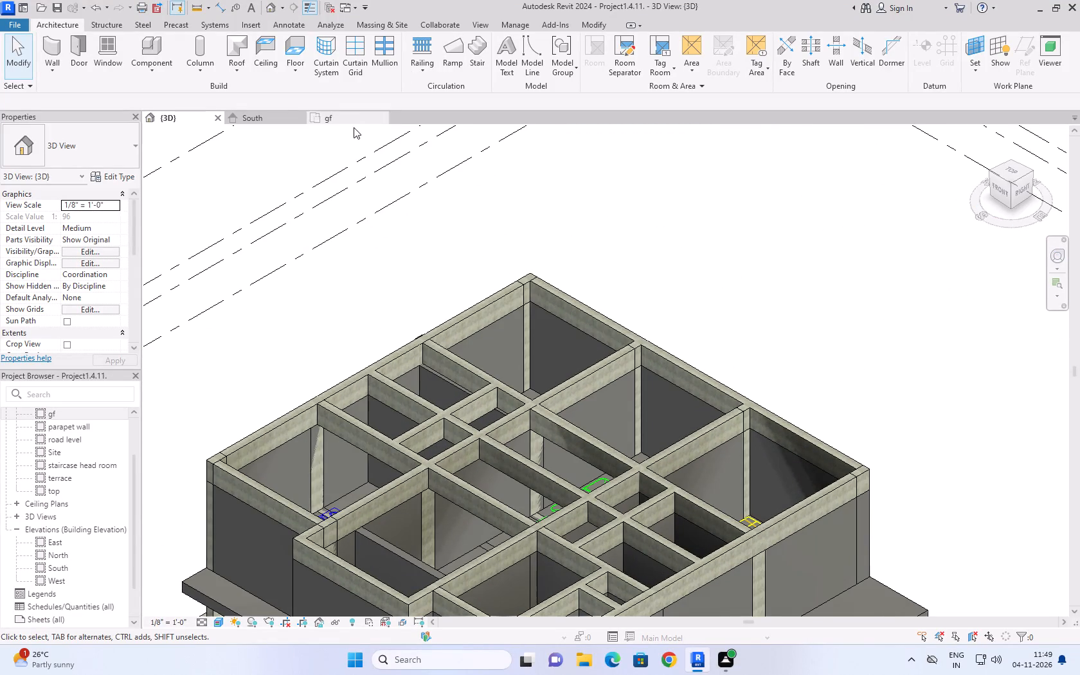
click(351, 118)
middle_drag(535, 306, 561, 448)
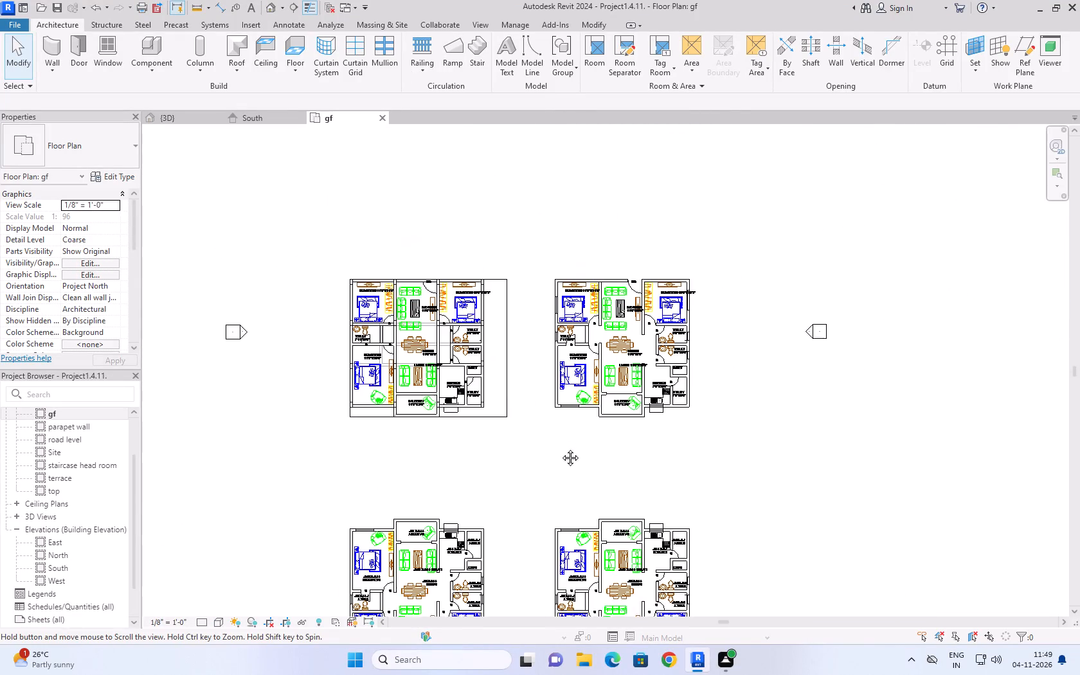
middle_drag(561, 448, 561, 449)
scroll(409, 321, up, 7)
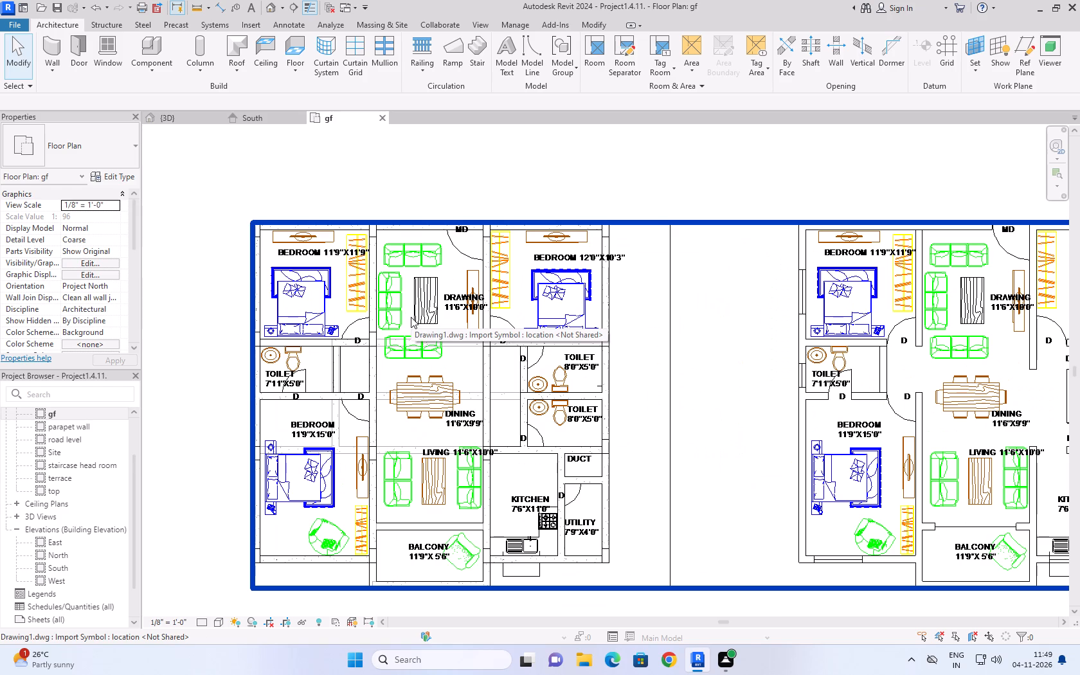
click(534, 153)
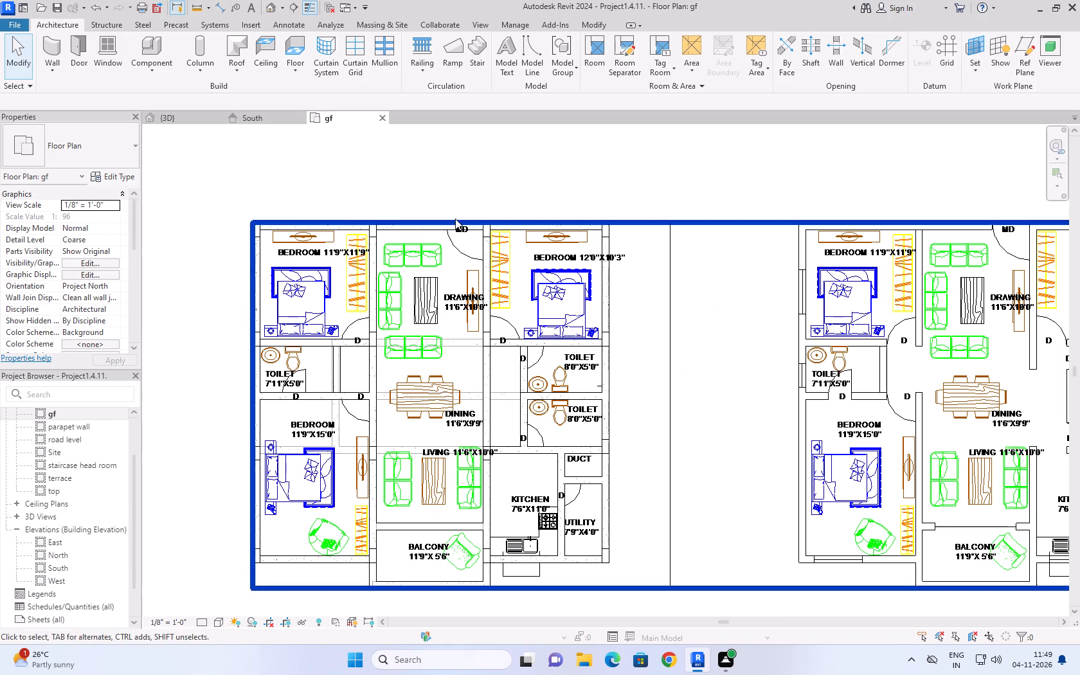
click(488, 144)
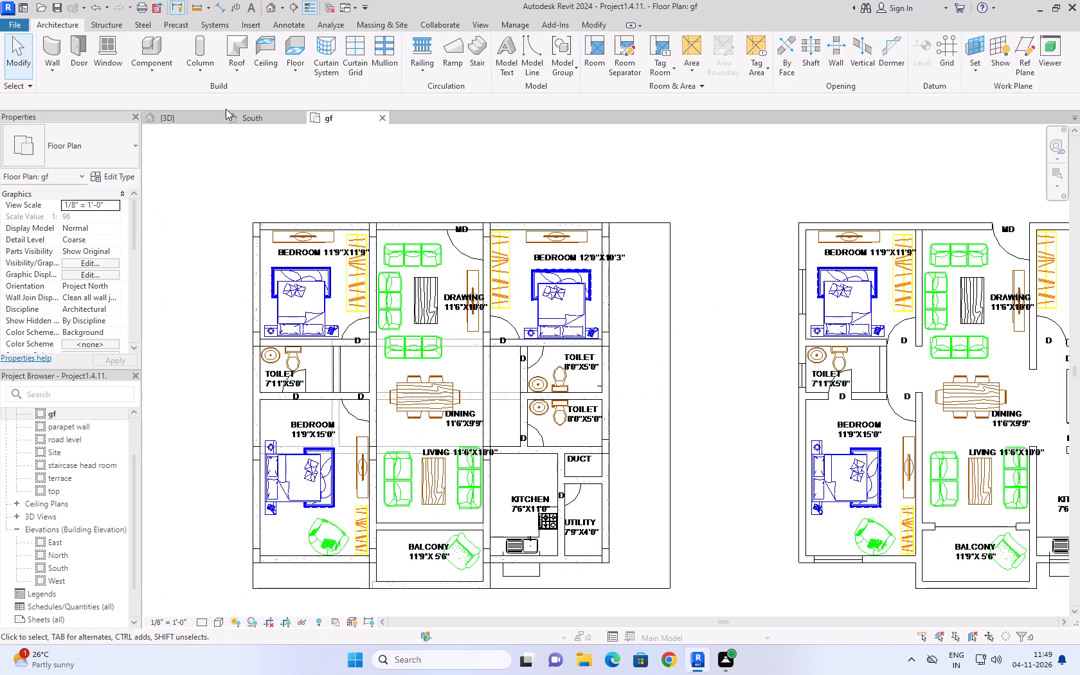
Close the South elevation view, keeping the 3D view and gf plan open.
click(260, 115)
click(297, 118)
Inspect the first unit's rooms, beams and floor slab in the 3D view from above and from several angles.
click(186, 121)
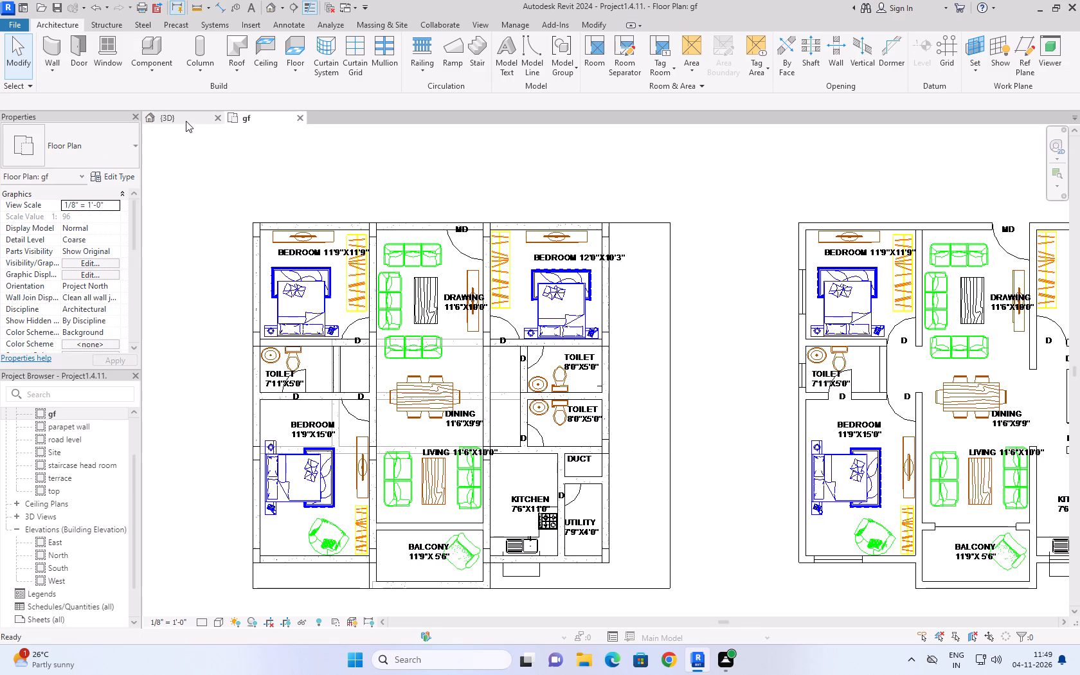
scroll(451, 245, down, 3)
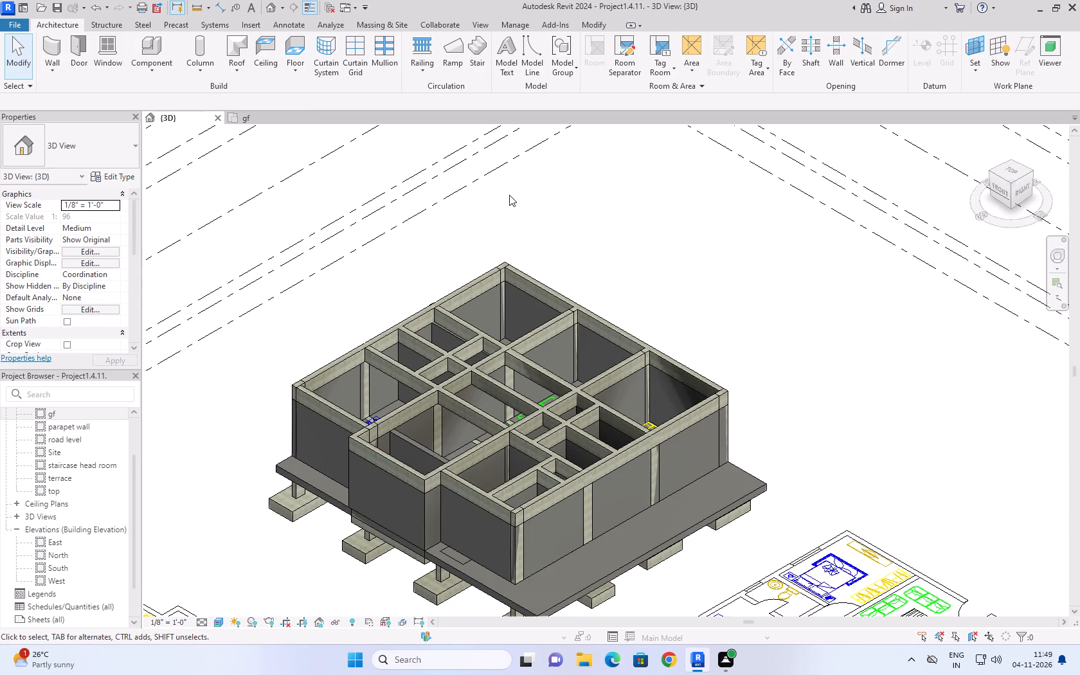
shift+middle_drag(509, 195, 548, 451)
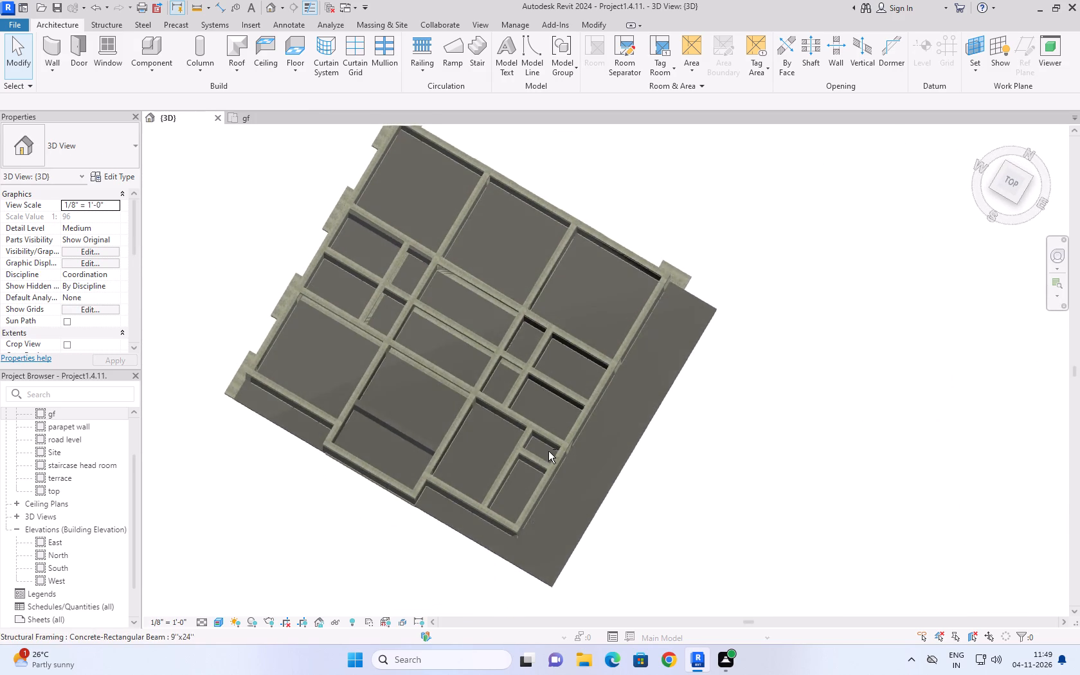
shift+middle_drag(740, 408, 761, 262)
shift+scroll(740, 408, up, 1)
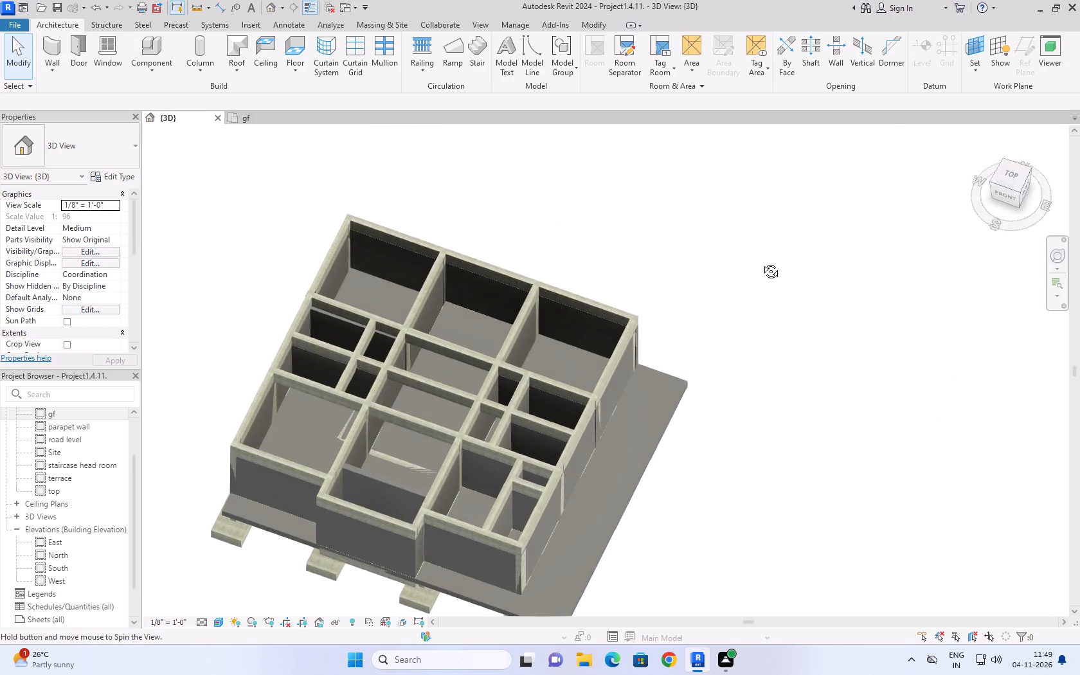
shift+middle_drag(761, 262, 715, 230)
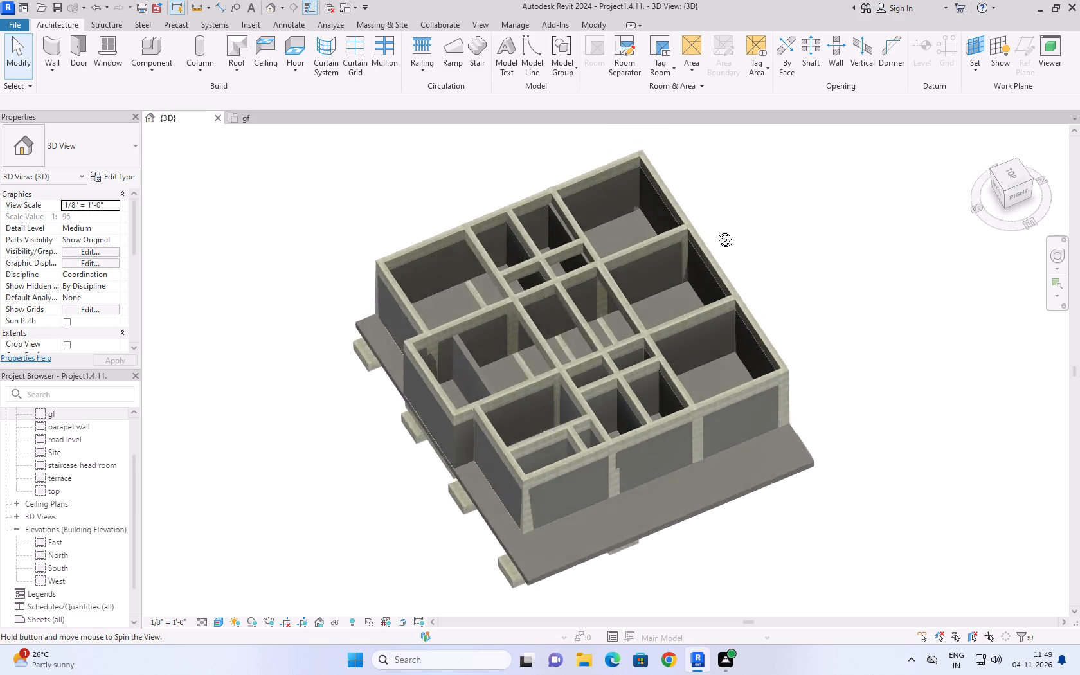
shift+middle_drag(715, 230, 742, 231)
click(742, 216)
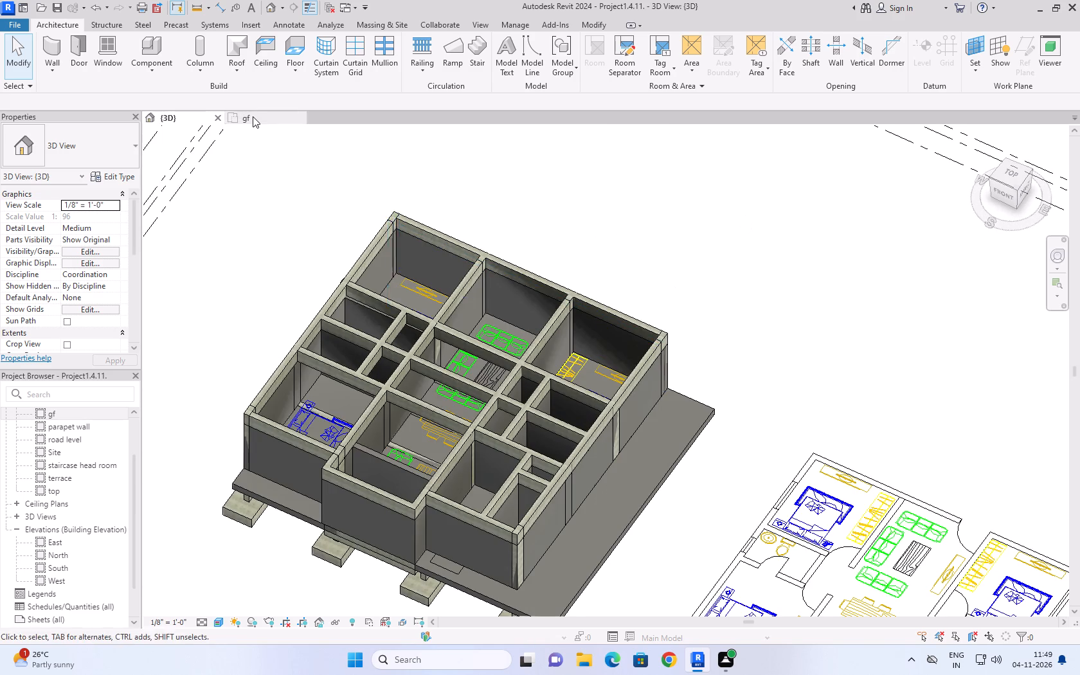
From the gf plan, start loading a component family and browse to the Residential folder under Doors in the US library.
click(253, 116)
click(606, 172)
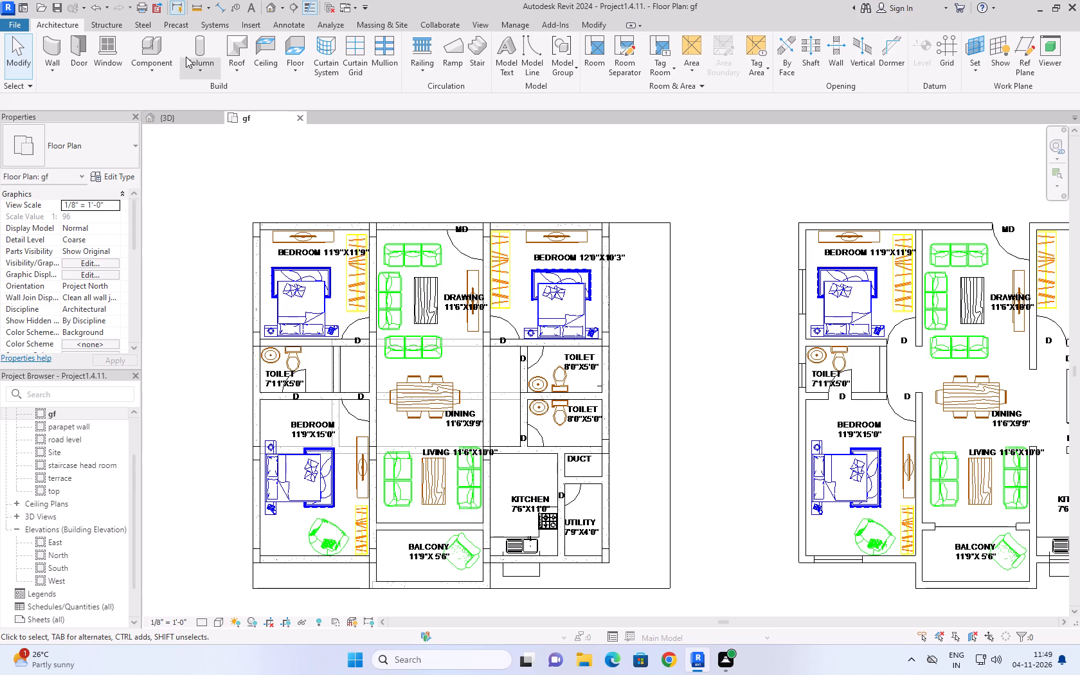
click(150, 44)
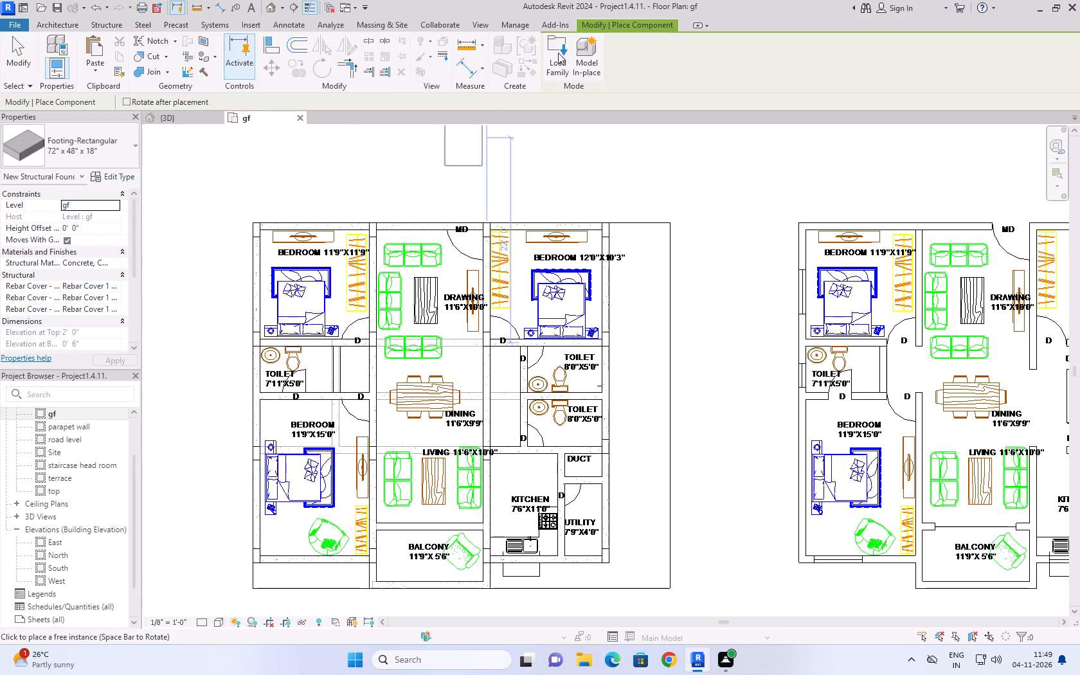
click(559, 51)
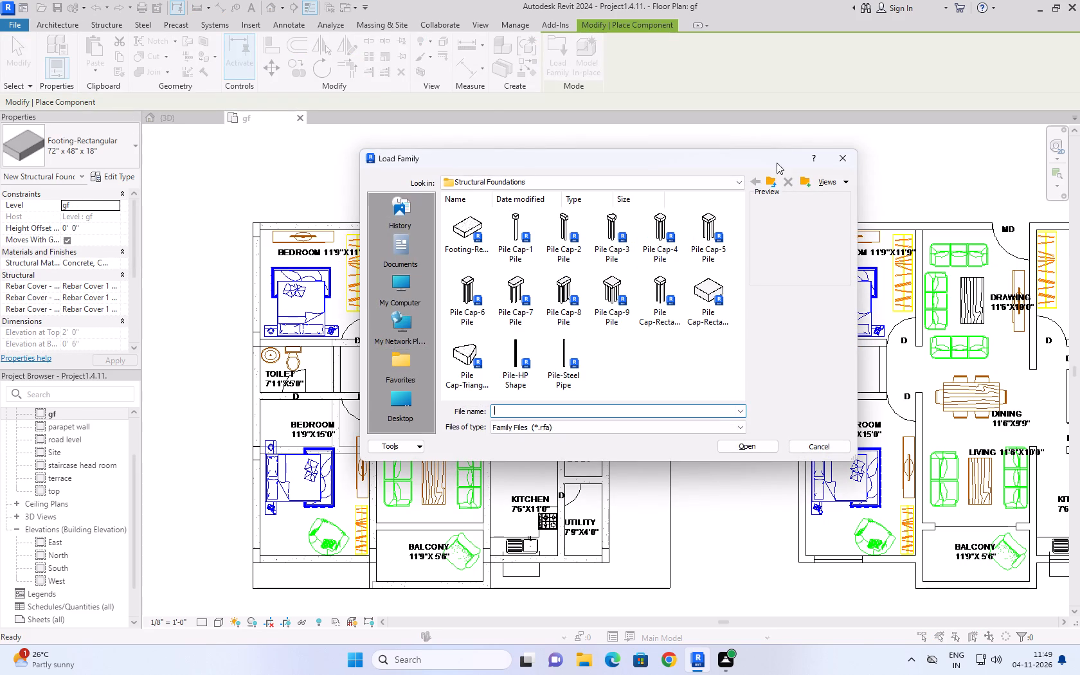
click(770, 180)
click(770, 181)
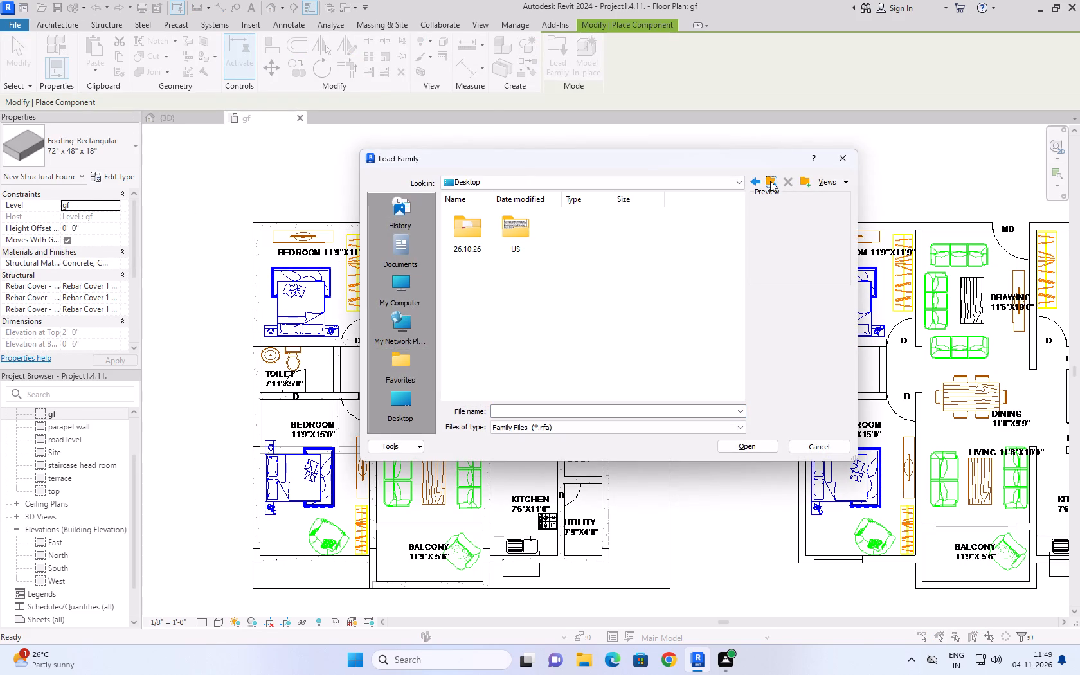
double_click(520, 231)
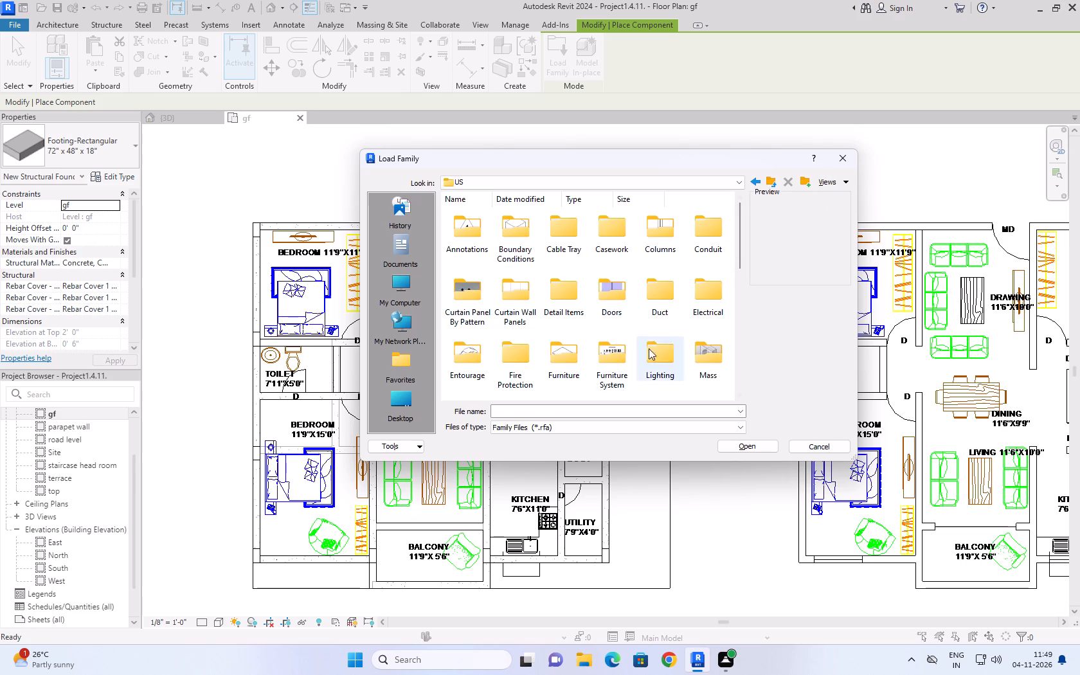
click(773, 170)
click(773, 182)
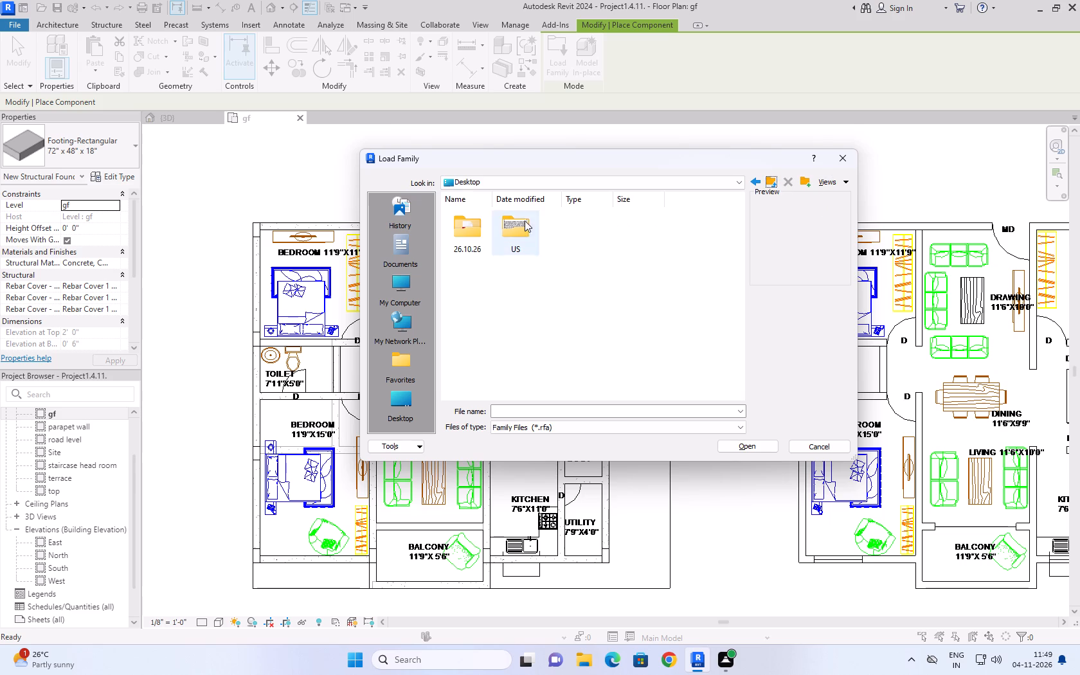
click(753, 188)
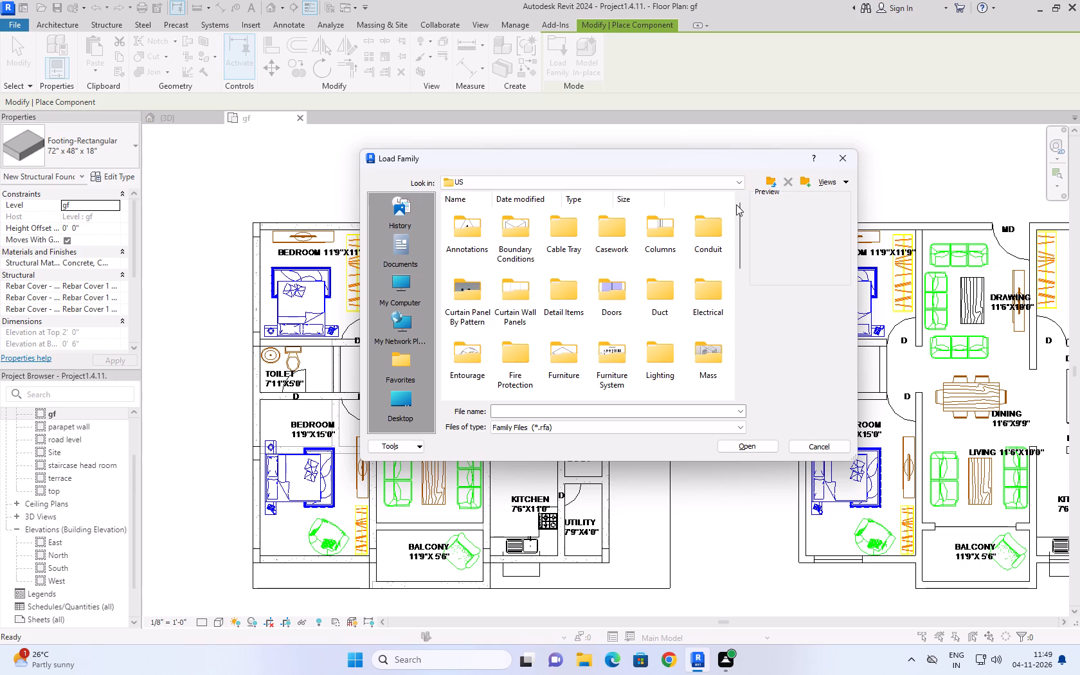
click(666, 184)
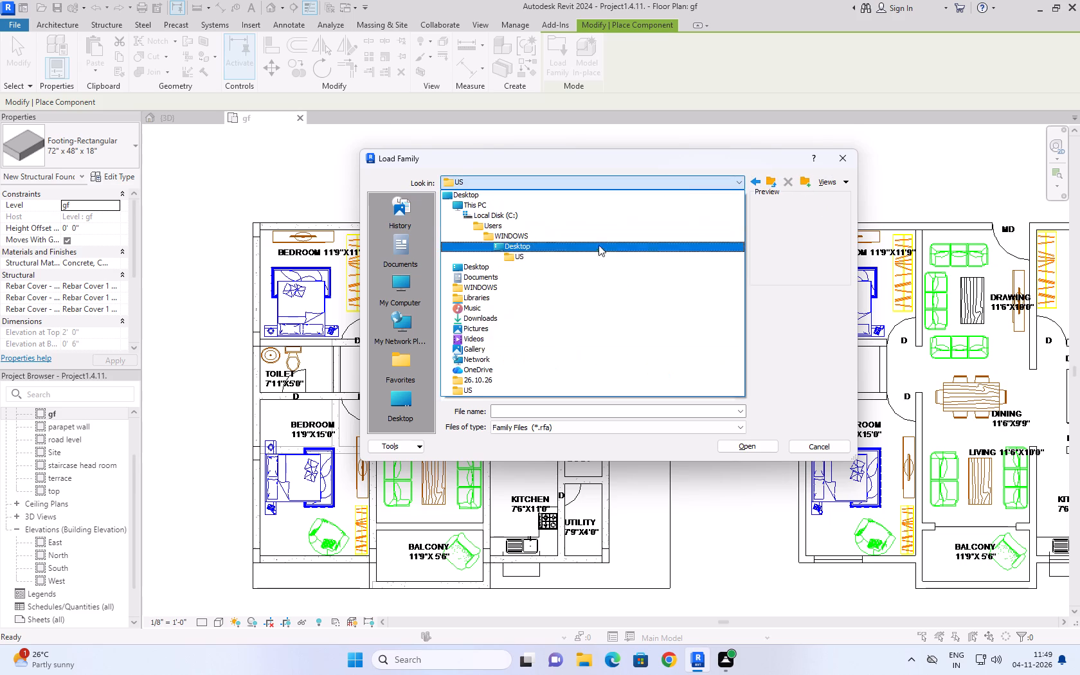
click(576, 255)
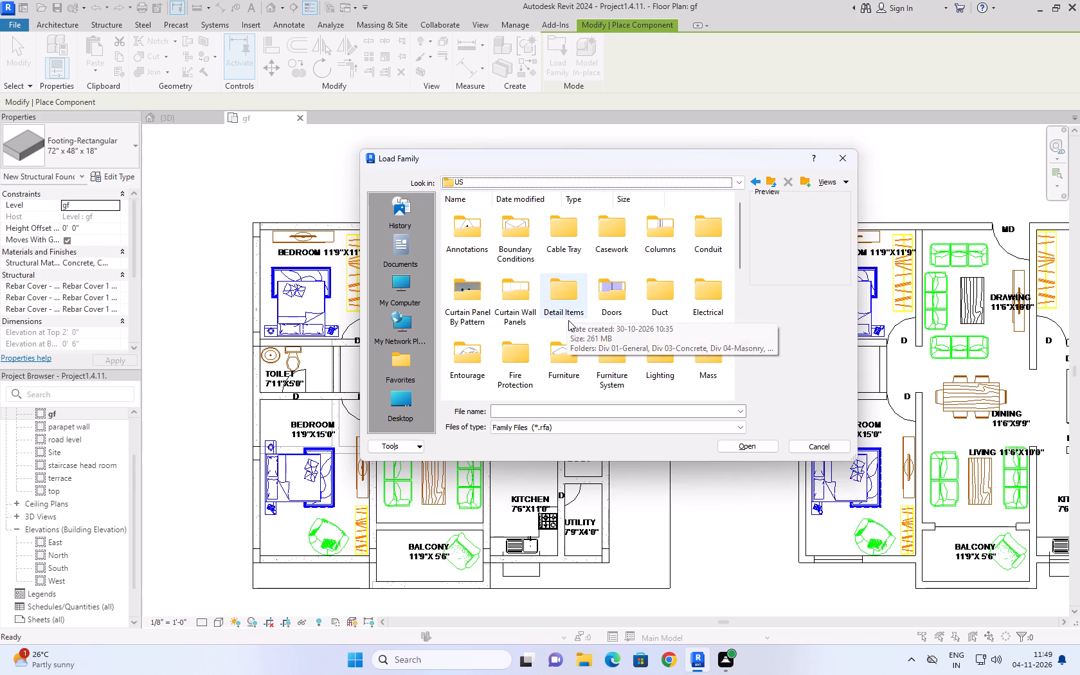
scroll(568, 320, up, 4)
scroll(568, 320, down, 5)
scroll(568, 320, up, 6)
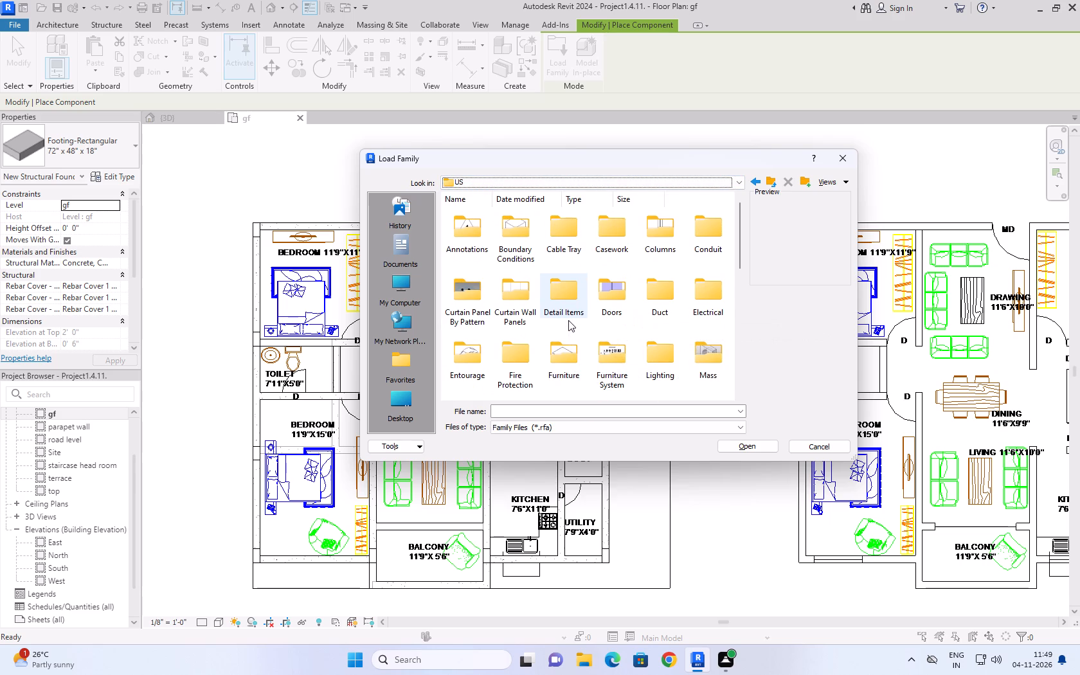
scroll(568, 320, up, 4)
double_click(613, 293)
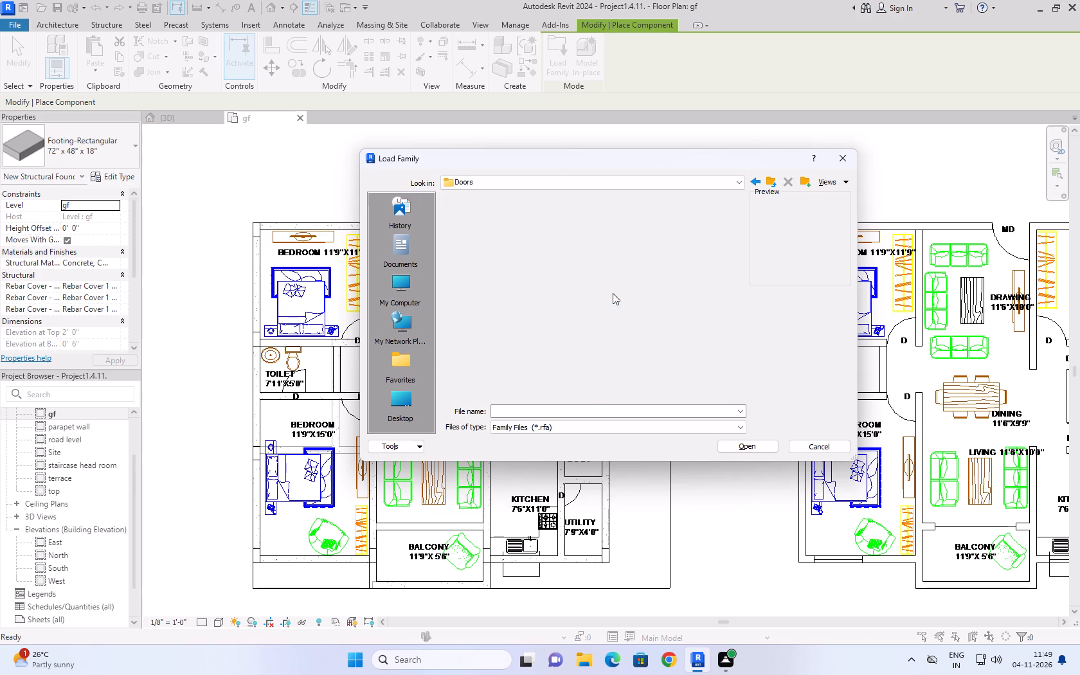
double_click(570, 227)
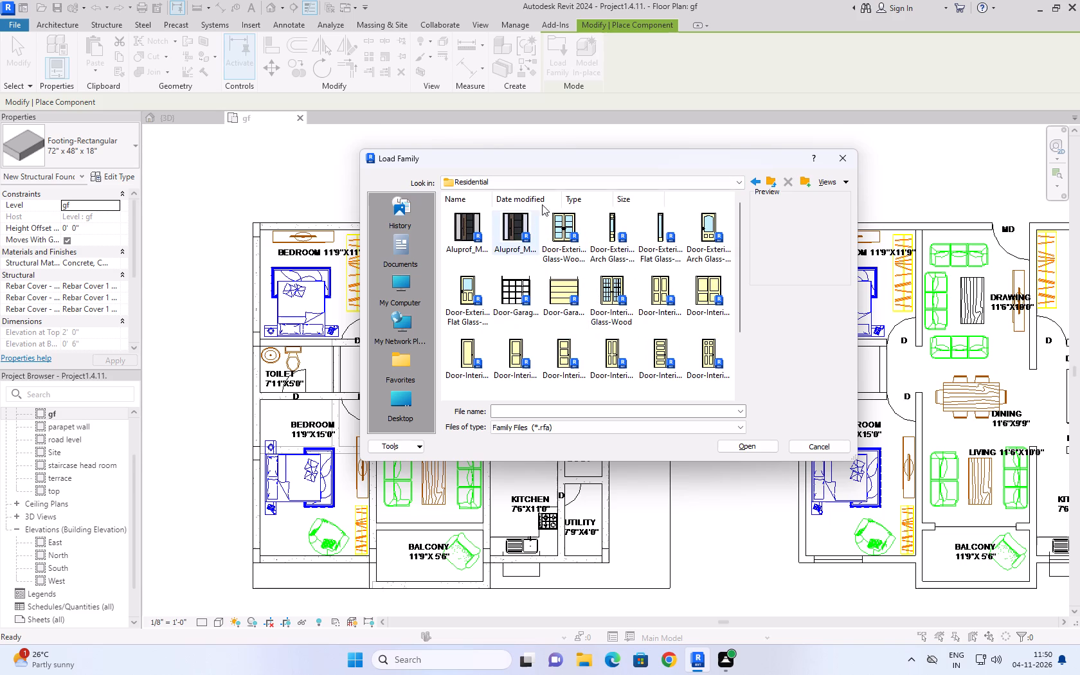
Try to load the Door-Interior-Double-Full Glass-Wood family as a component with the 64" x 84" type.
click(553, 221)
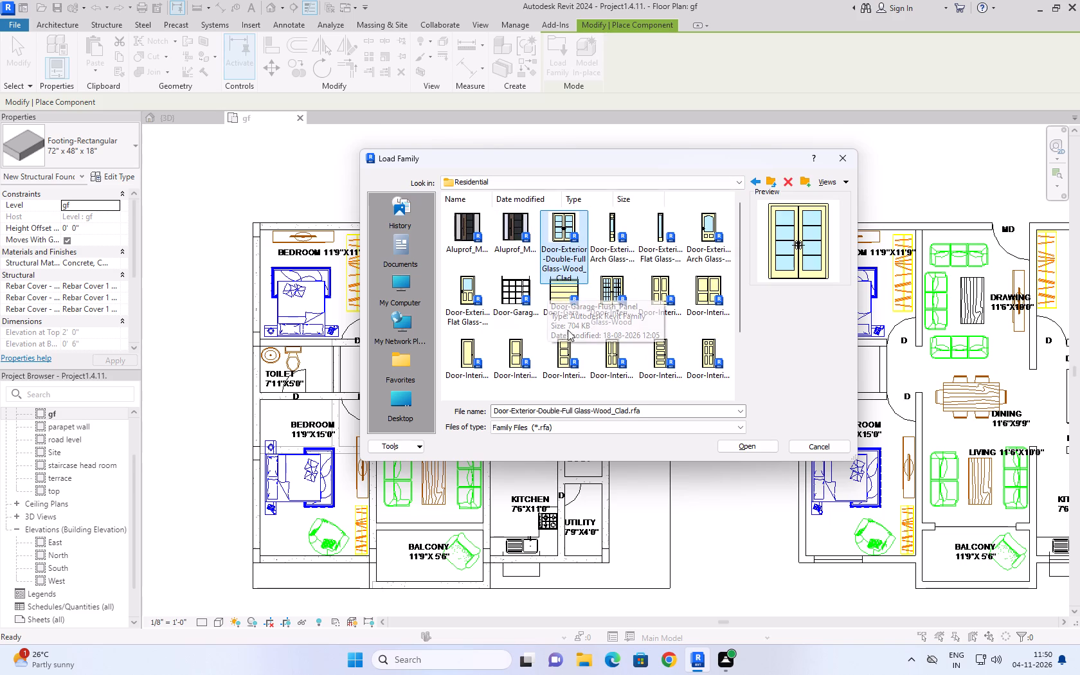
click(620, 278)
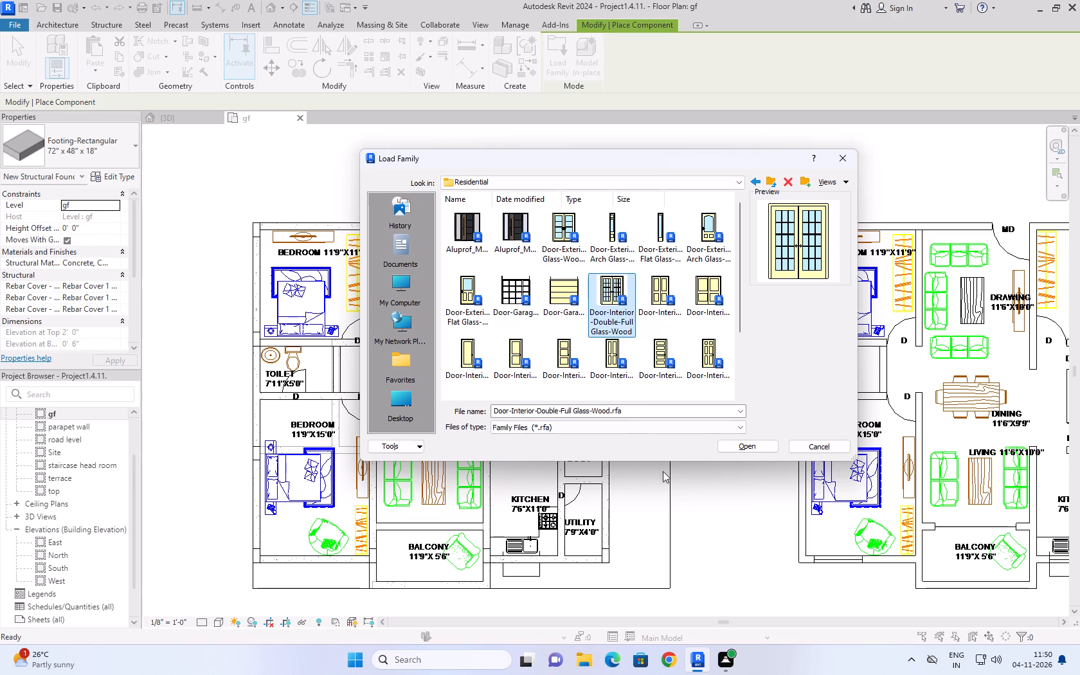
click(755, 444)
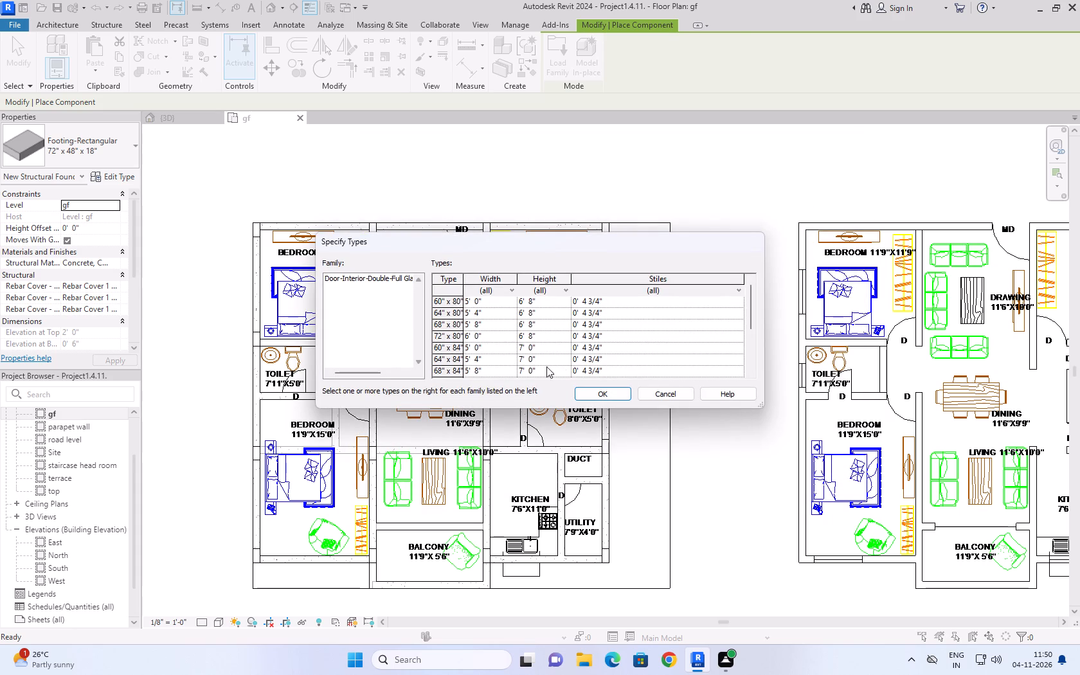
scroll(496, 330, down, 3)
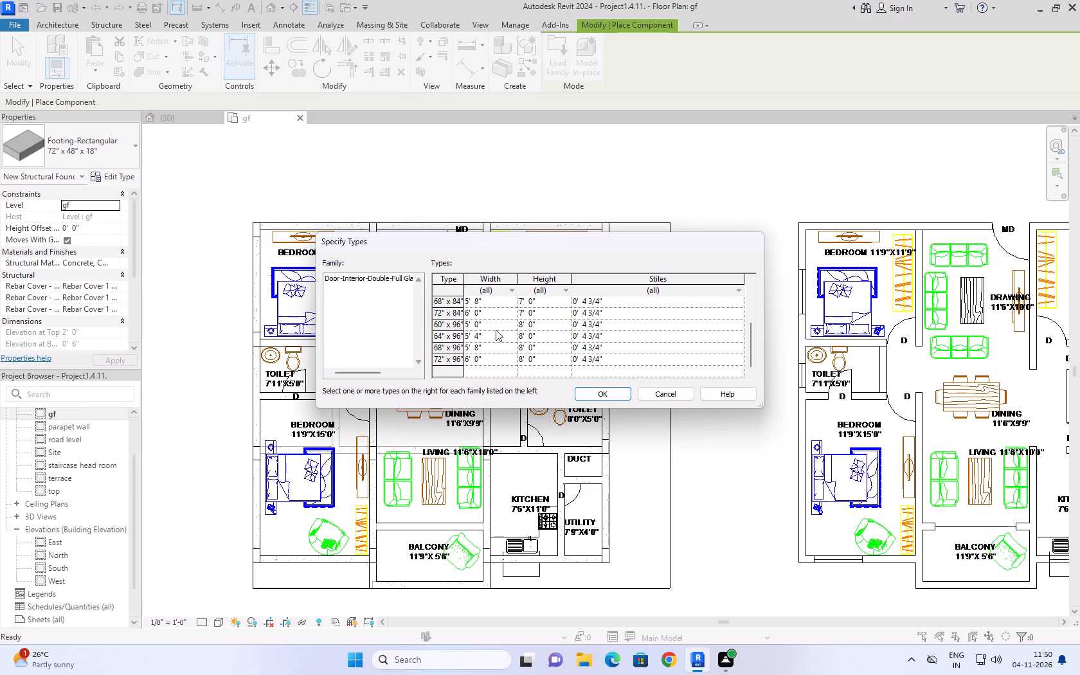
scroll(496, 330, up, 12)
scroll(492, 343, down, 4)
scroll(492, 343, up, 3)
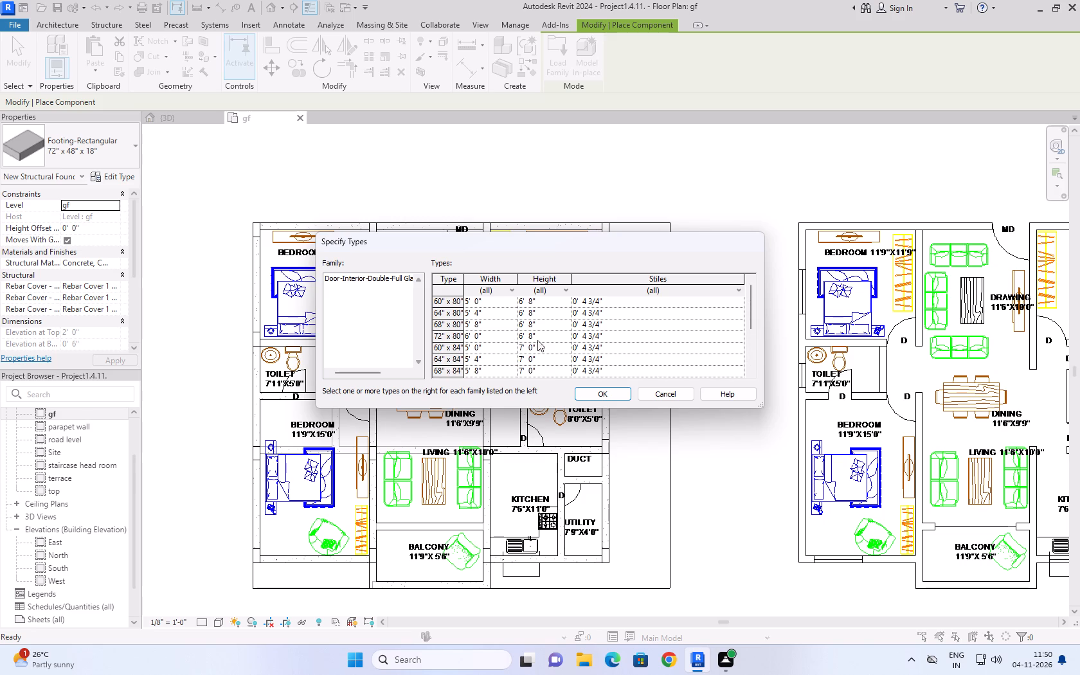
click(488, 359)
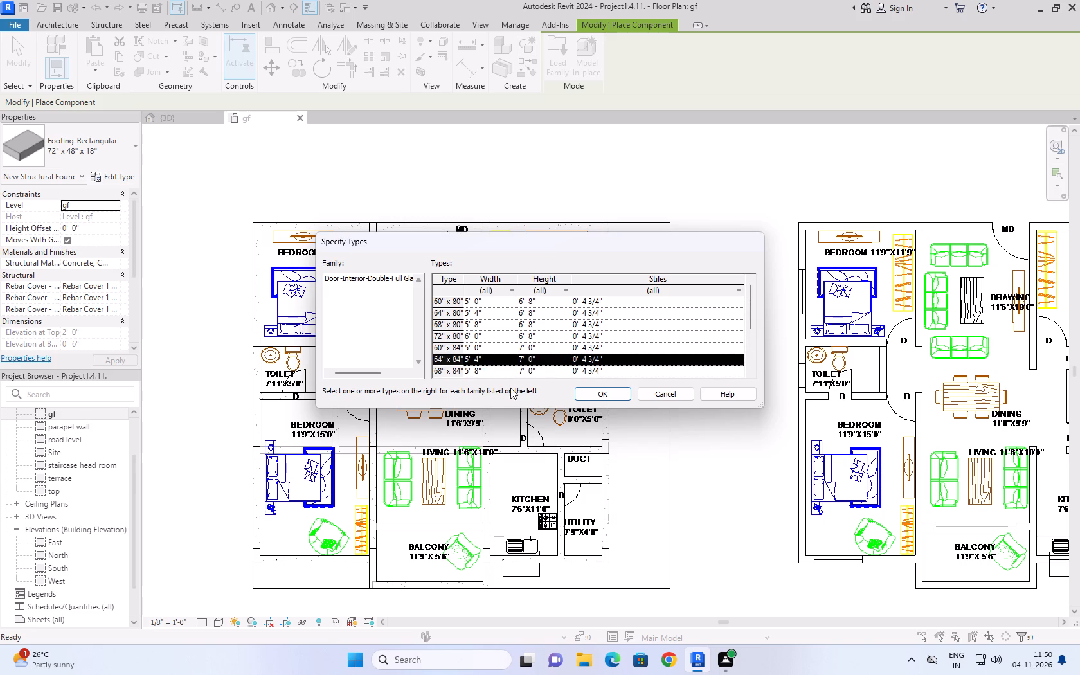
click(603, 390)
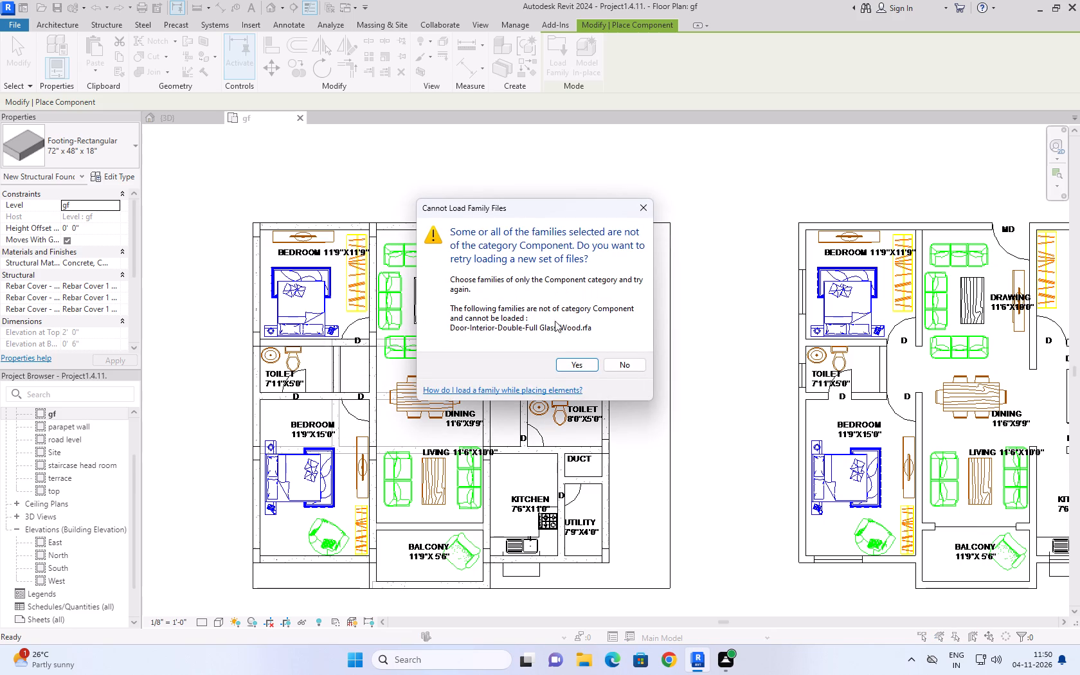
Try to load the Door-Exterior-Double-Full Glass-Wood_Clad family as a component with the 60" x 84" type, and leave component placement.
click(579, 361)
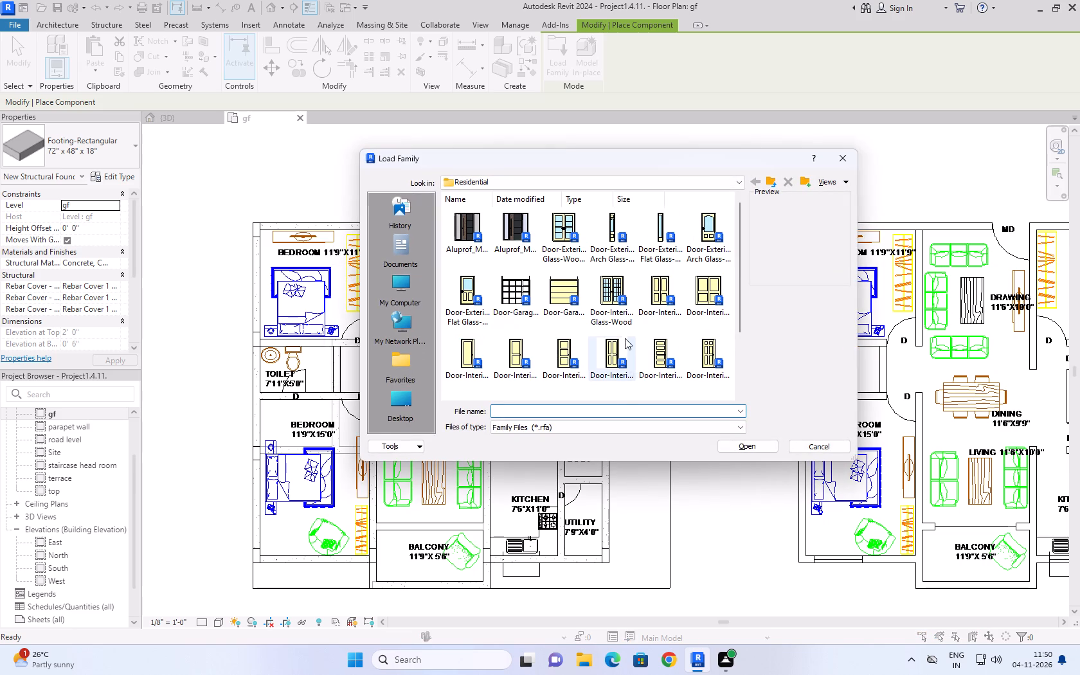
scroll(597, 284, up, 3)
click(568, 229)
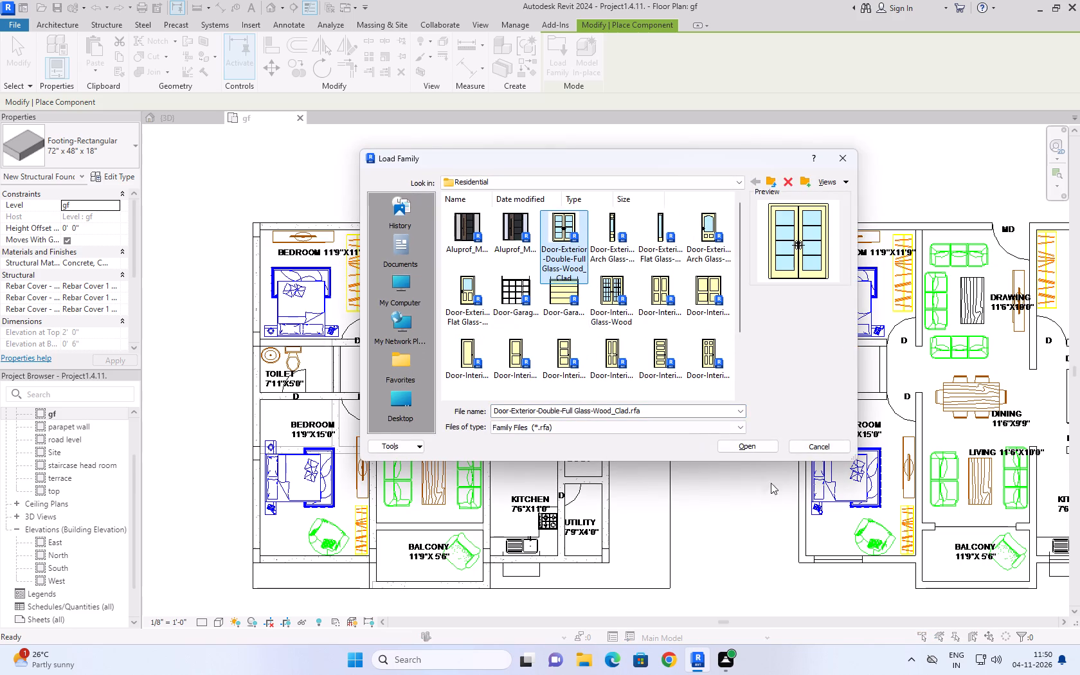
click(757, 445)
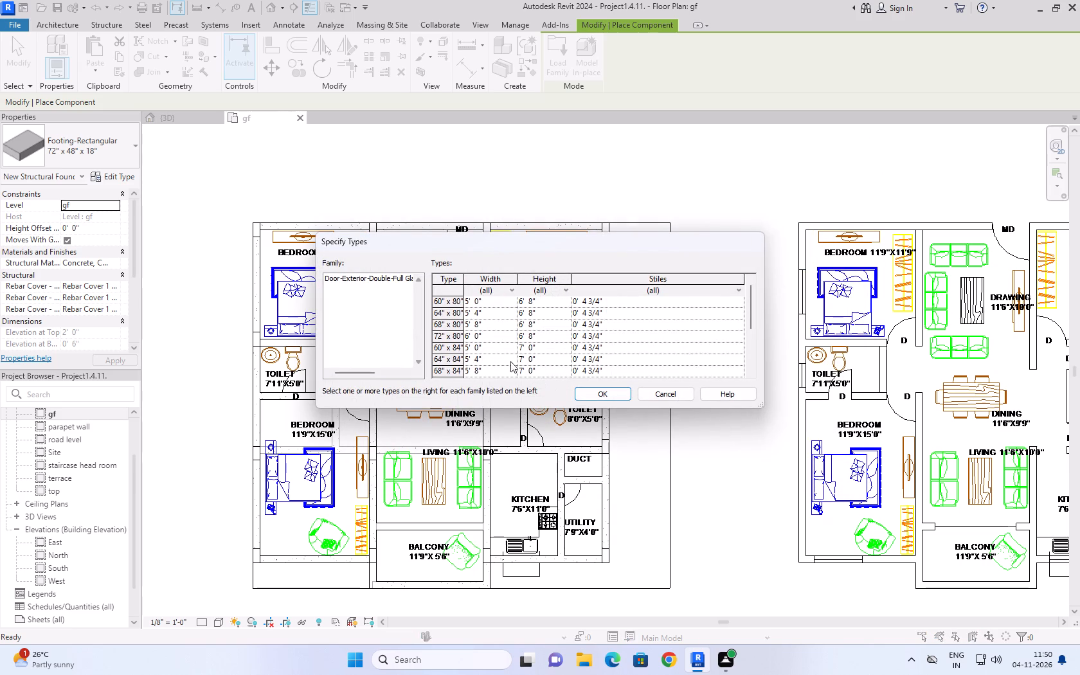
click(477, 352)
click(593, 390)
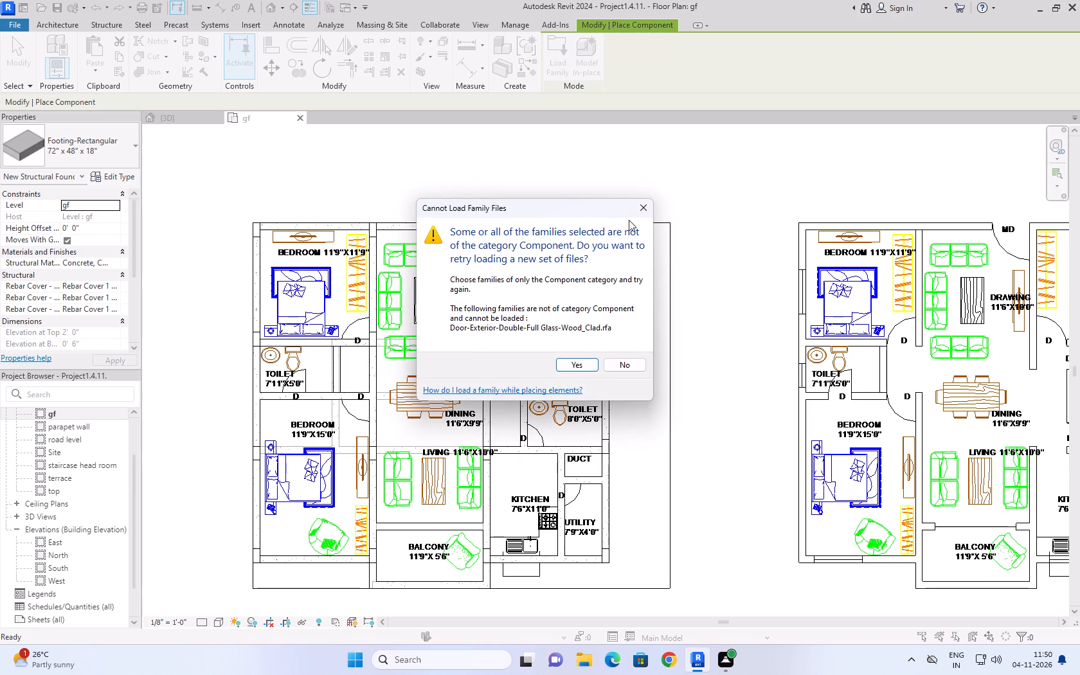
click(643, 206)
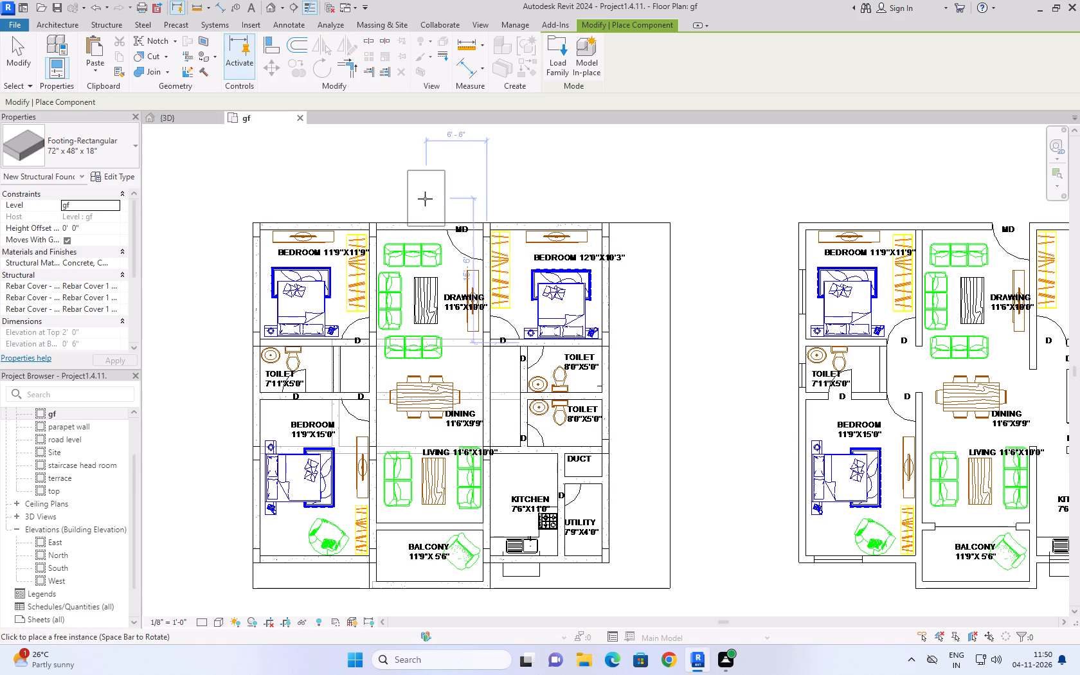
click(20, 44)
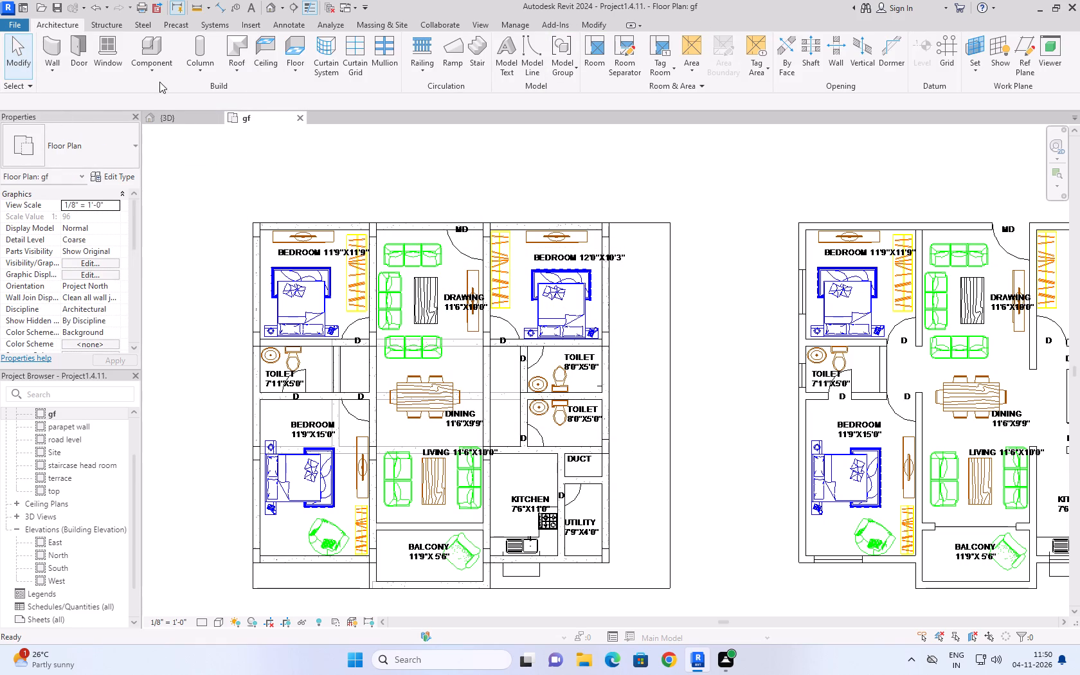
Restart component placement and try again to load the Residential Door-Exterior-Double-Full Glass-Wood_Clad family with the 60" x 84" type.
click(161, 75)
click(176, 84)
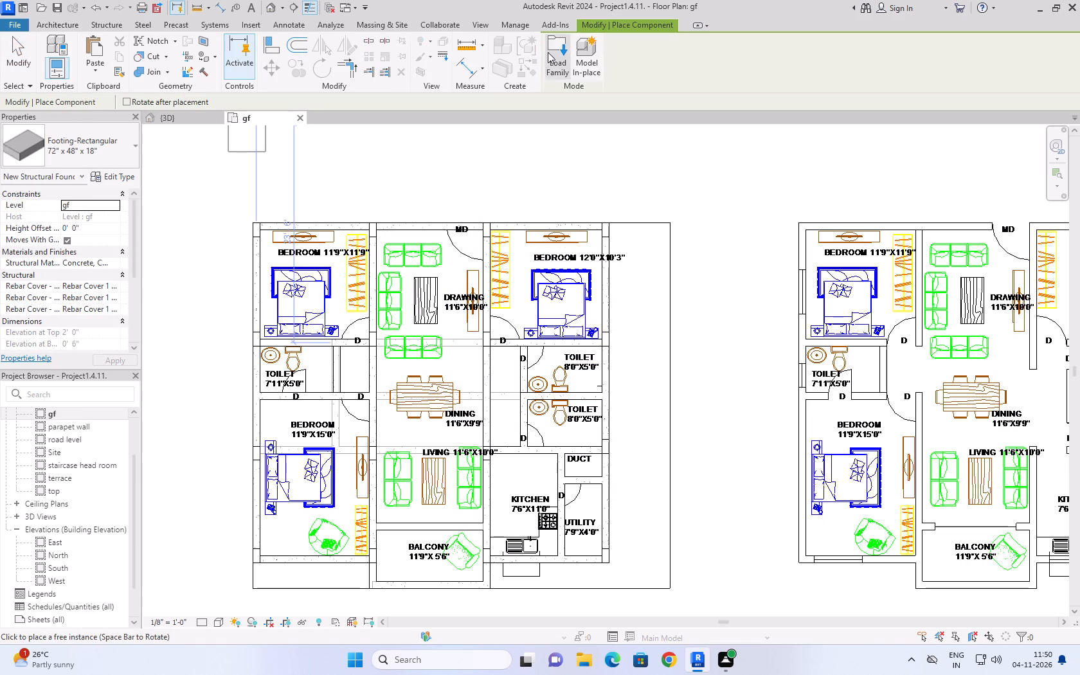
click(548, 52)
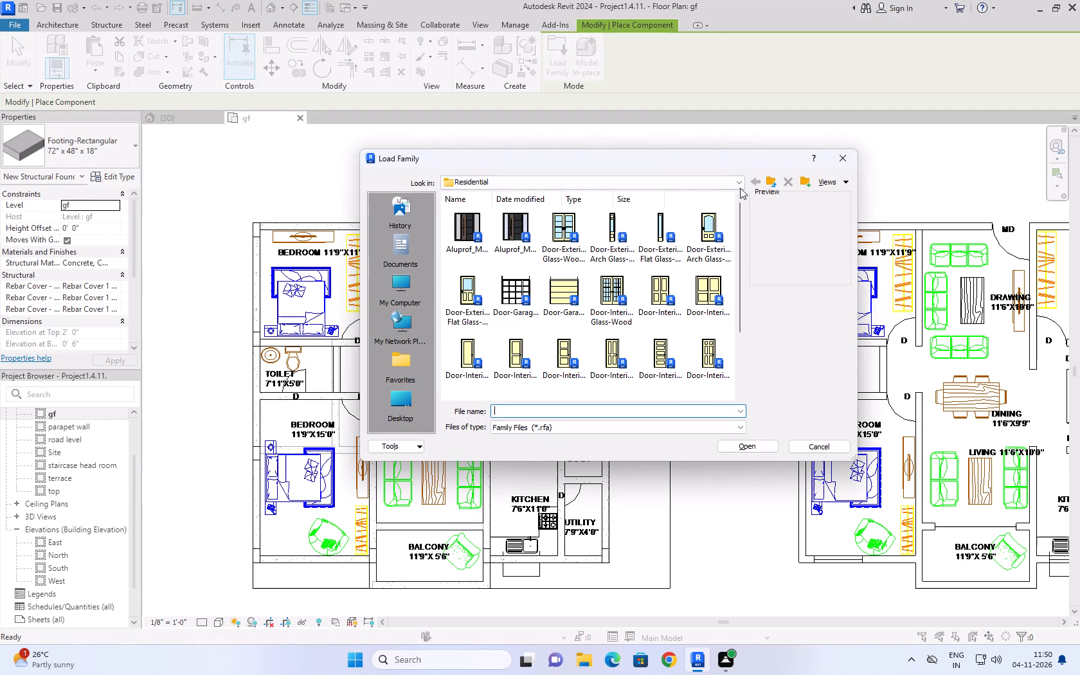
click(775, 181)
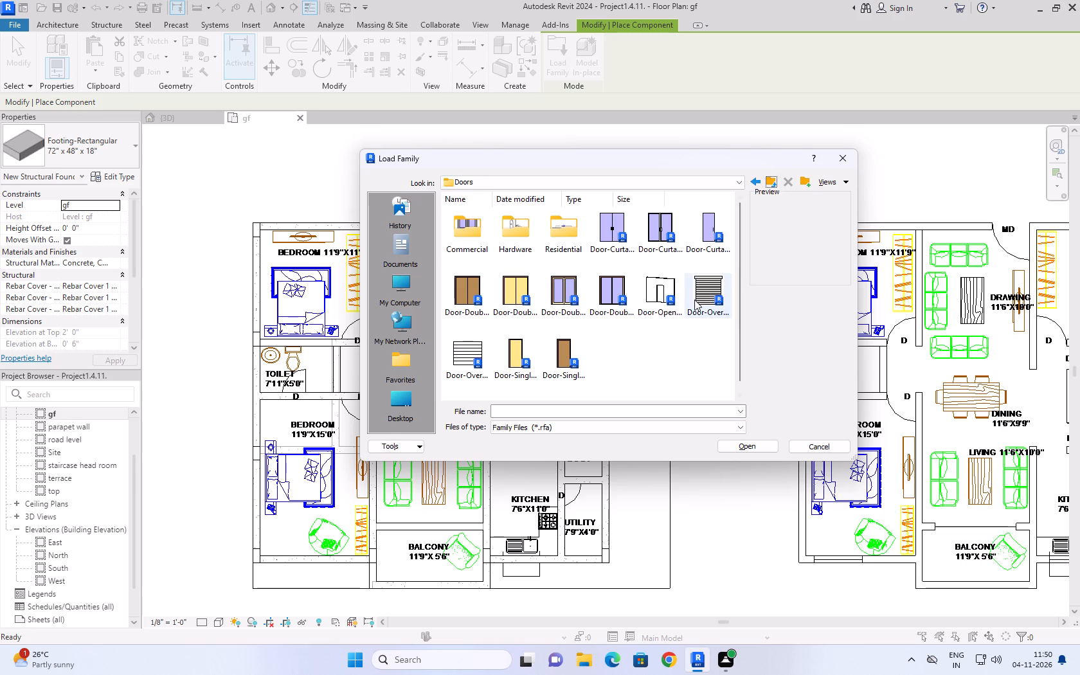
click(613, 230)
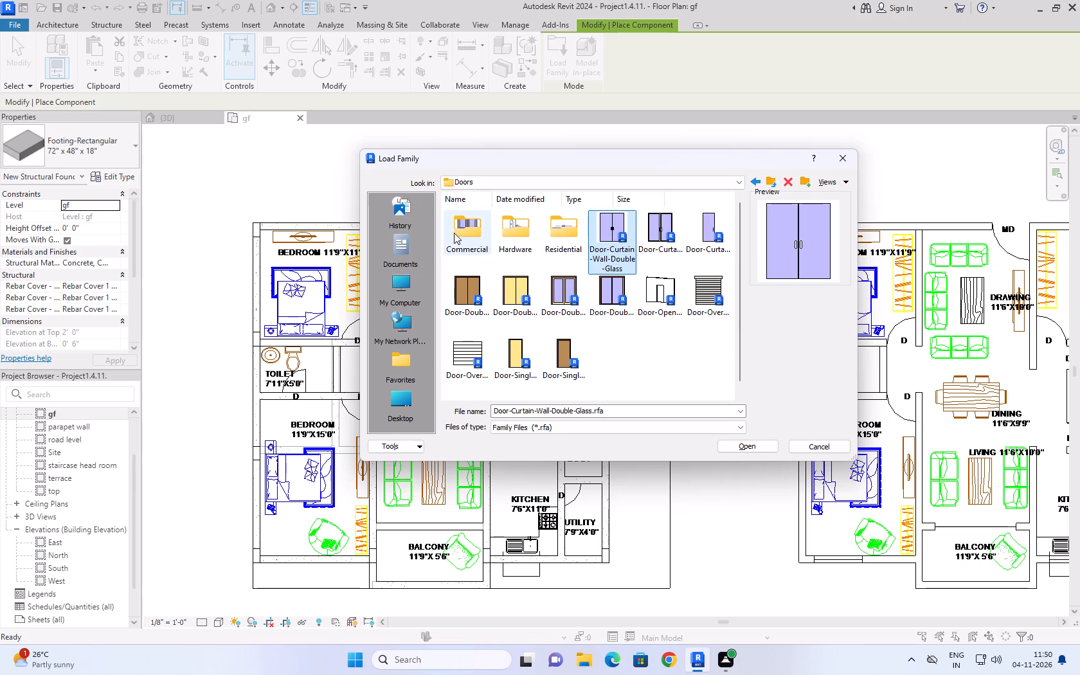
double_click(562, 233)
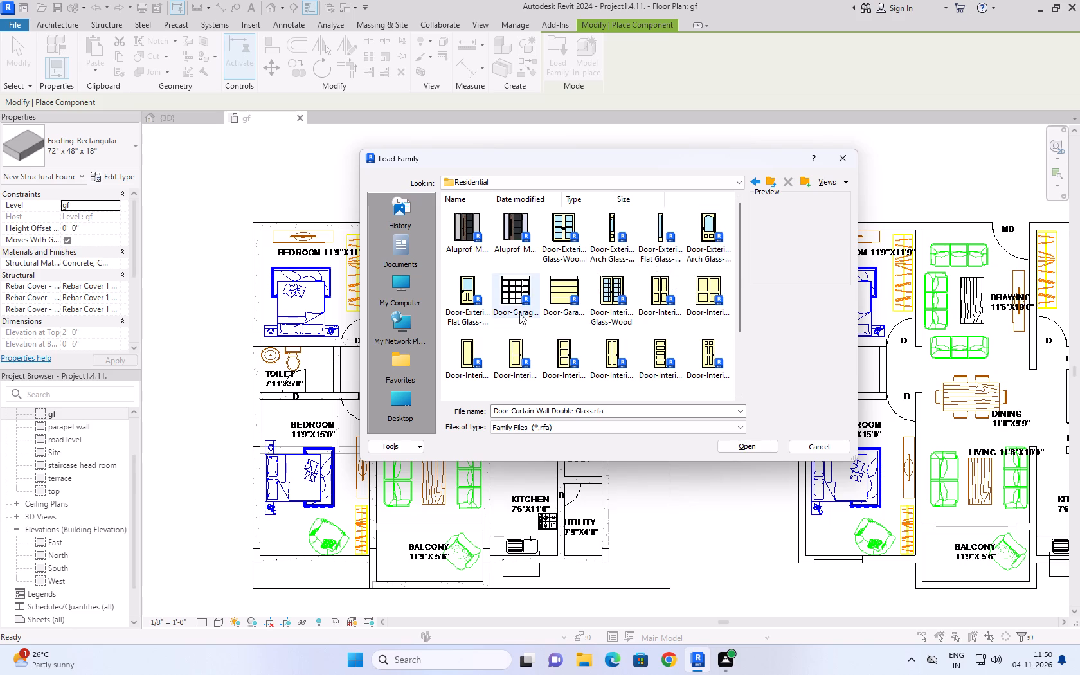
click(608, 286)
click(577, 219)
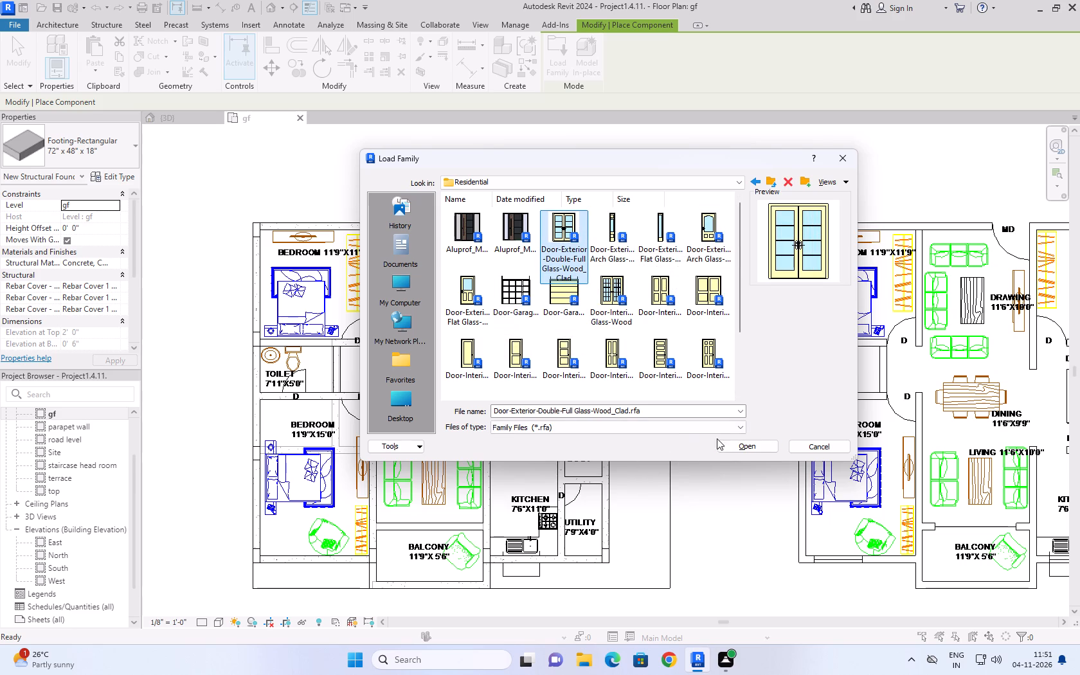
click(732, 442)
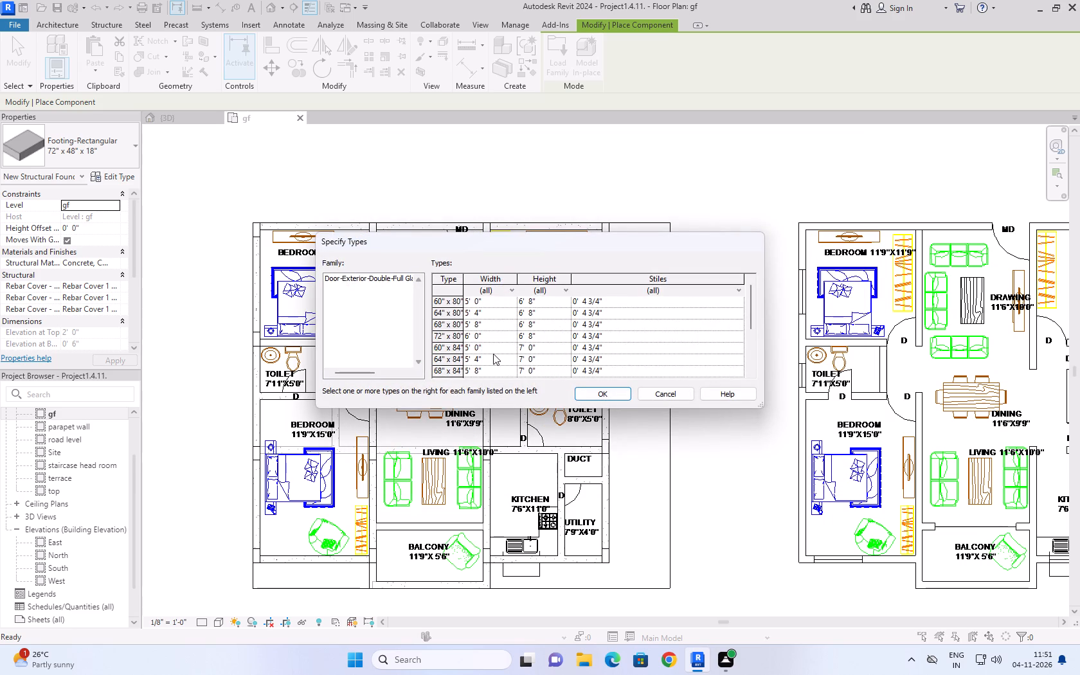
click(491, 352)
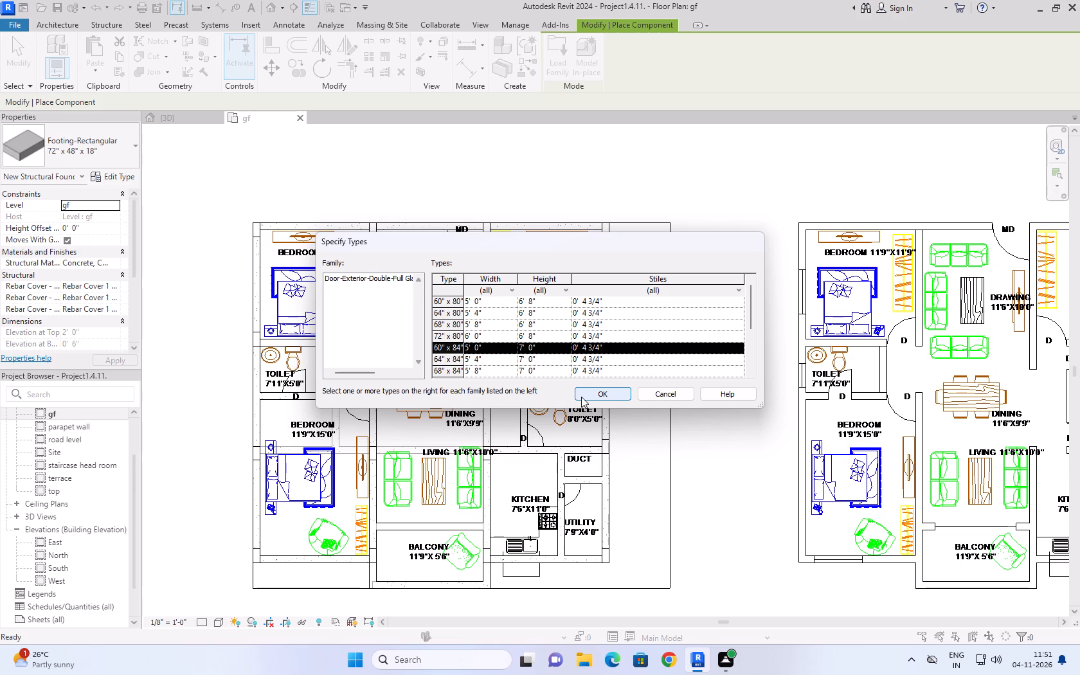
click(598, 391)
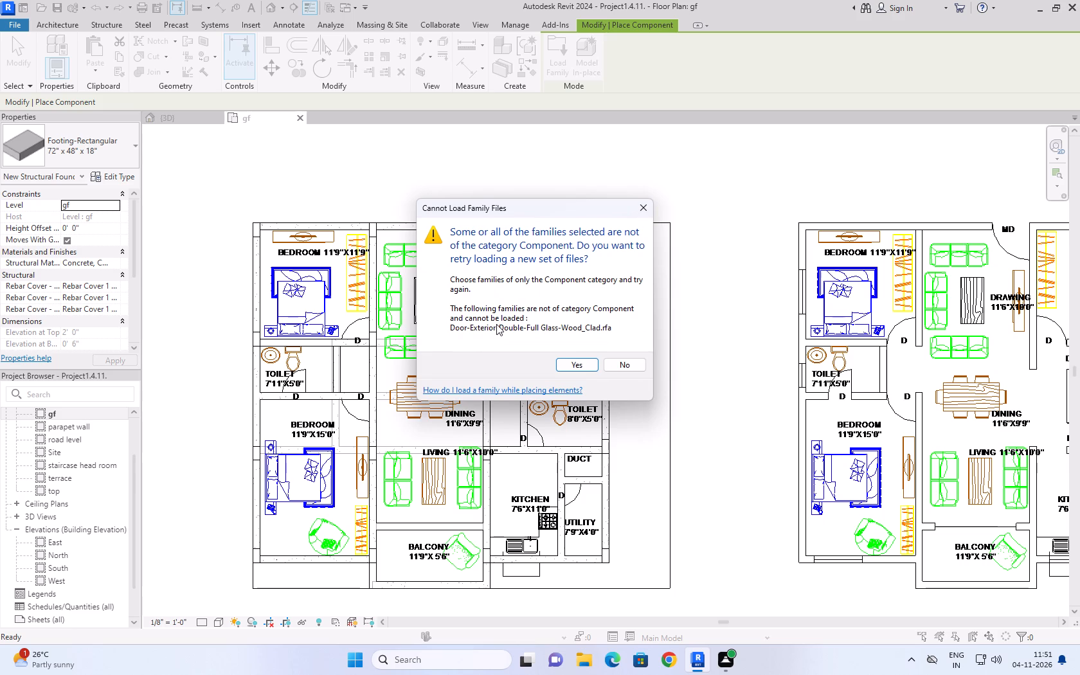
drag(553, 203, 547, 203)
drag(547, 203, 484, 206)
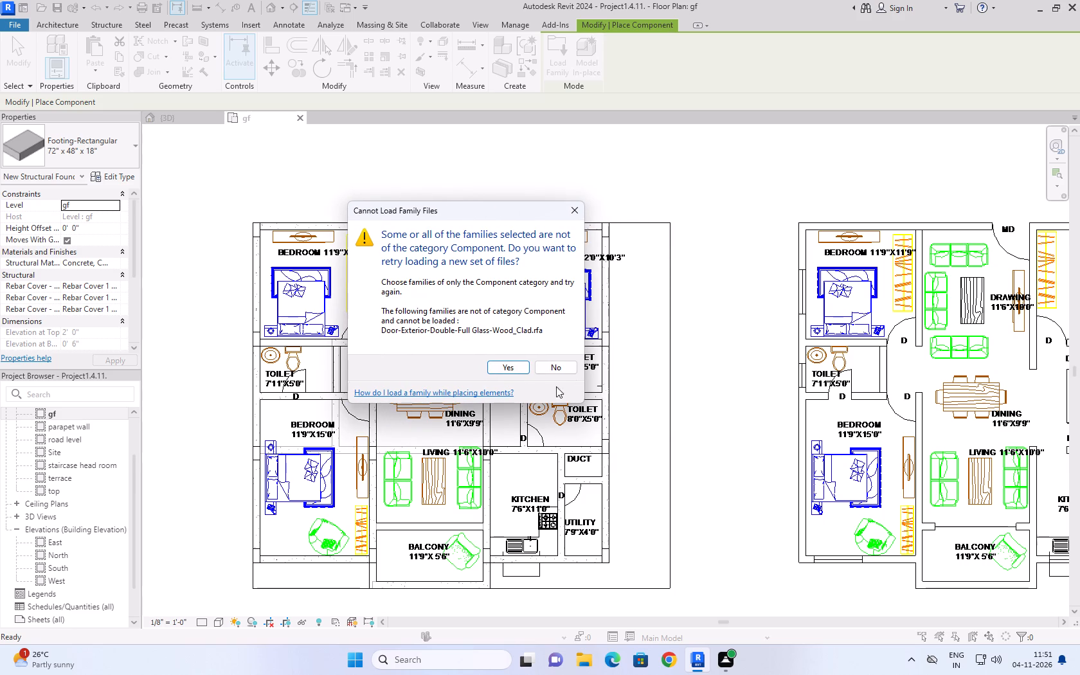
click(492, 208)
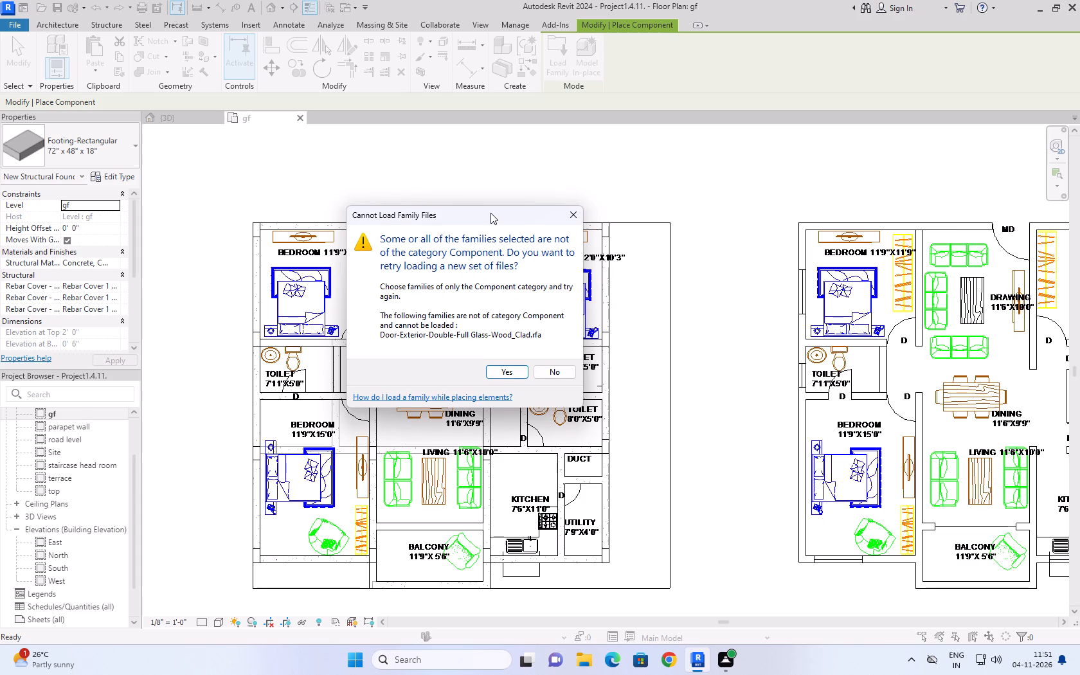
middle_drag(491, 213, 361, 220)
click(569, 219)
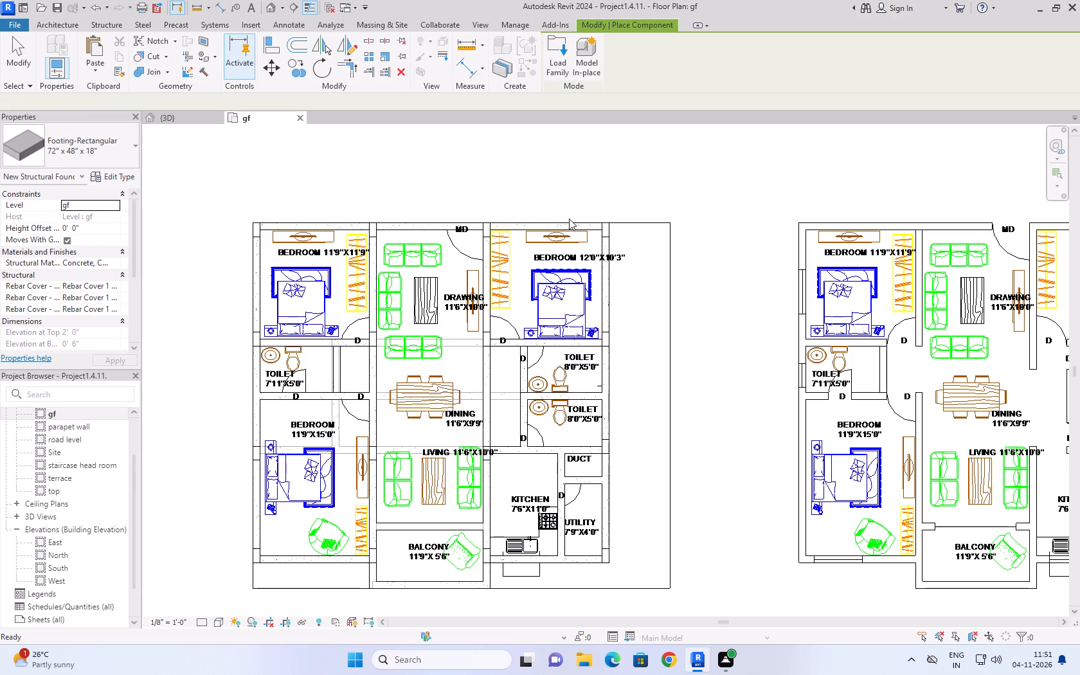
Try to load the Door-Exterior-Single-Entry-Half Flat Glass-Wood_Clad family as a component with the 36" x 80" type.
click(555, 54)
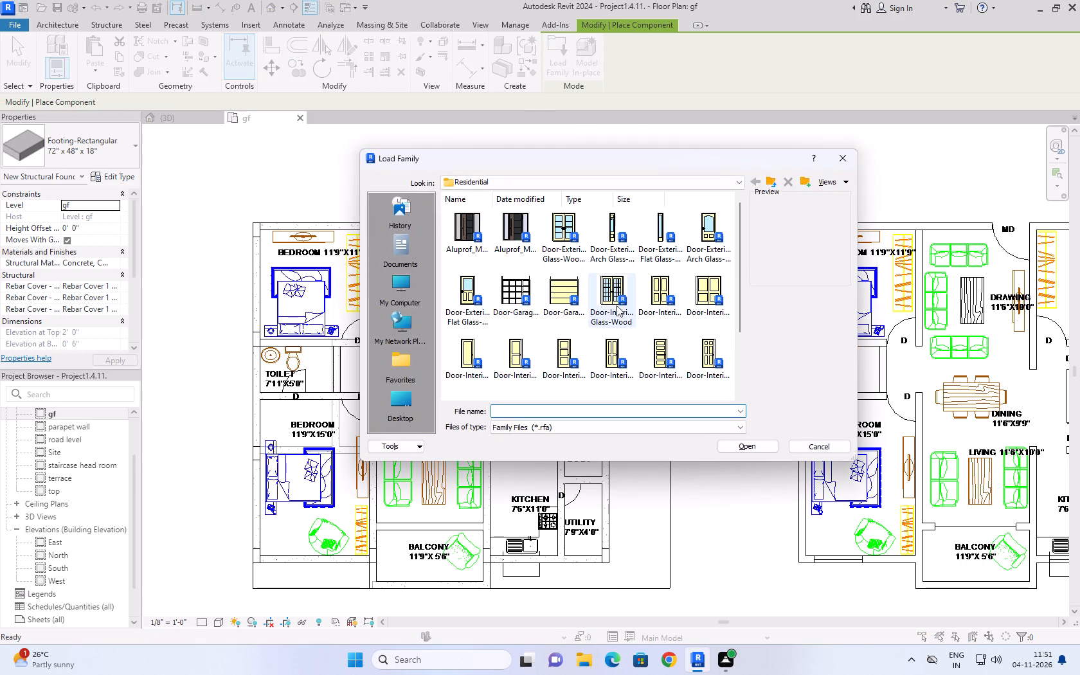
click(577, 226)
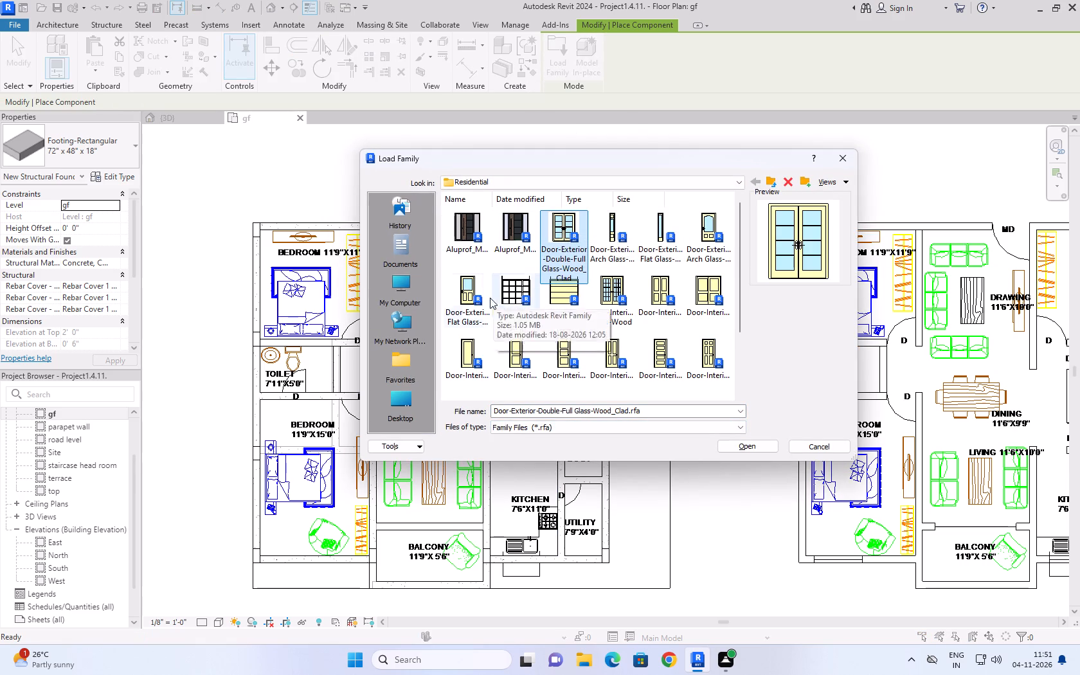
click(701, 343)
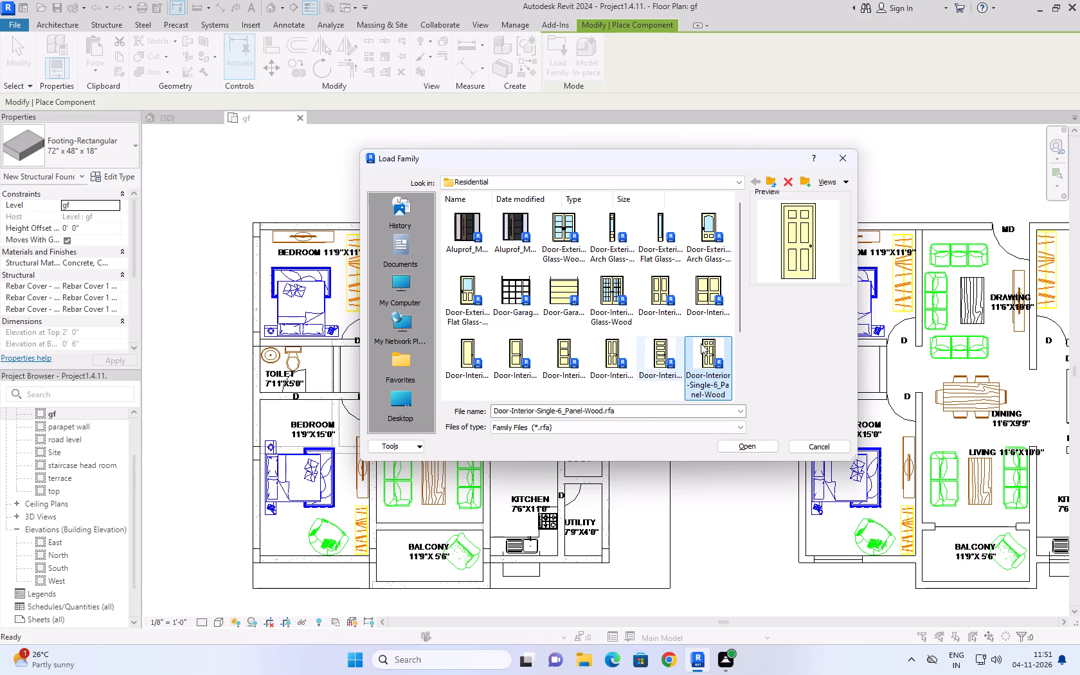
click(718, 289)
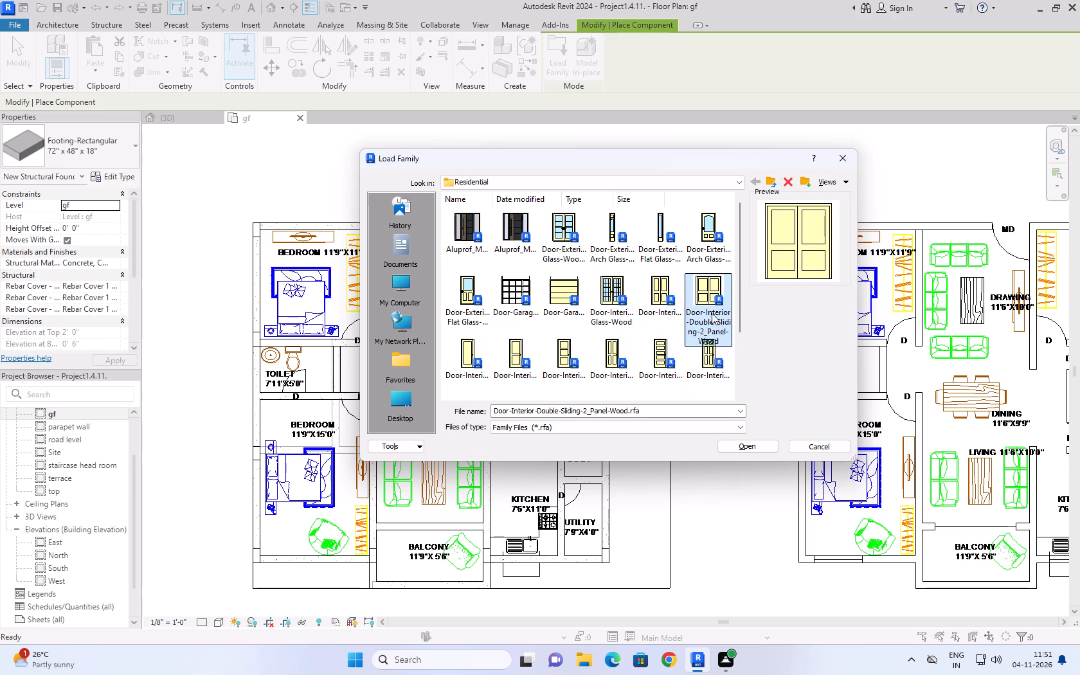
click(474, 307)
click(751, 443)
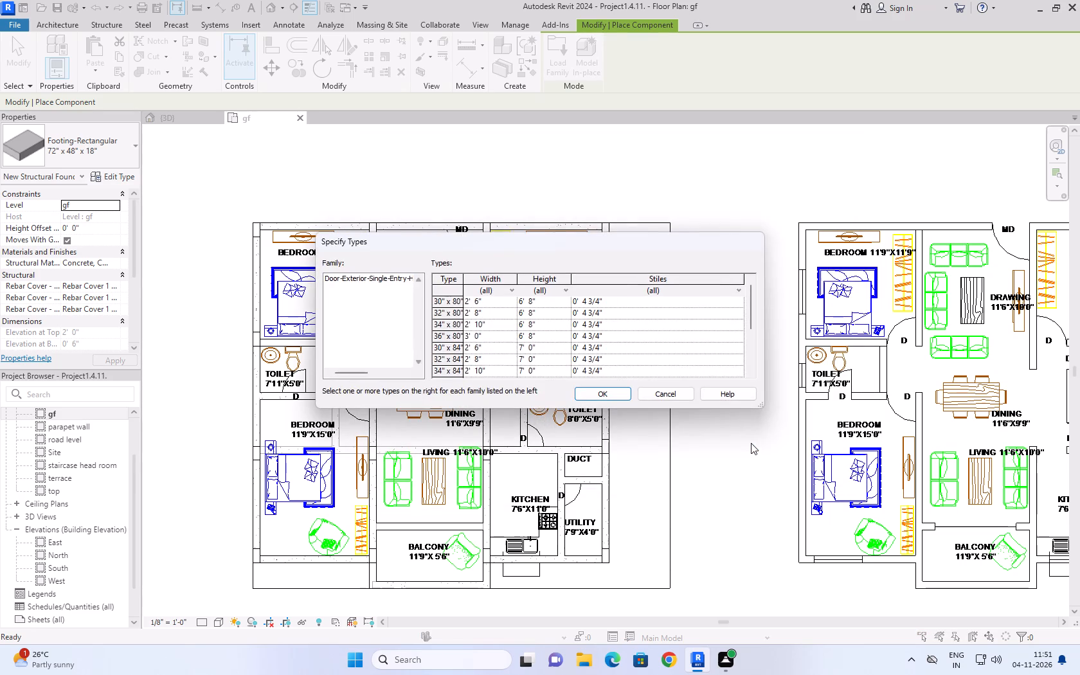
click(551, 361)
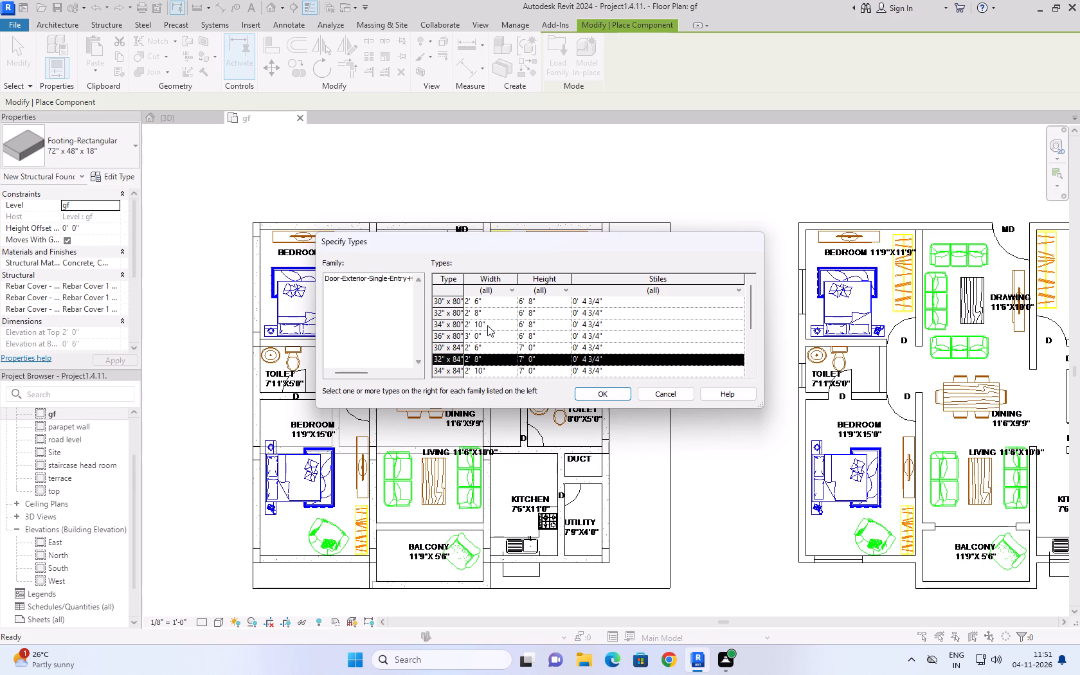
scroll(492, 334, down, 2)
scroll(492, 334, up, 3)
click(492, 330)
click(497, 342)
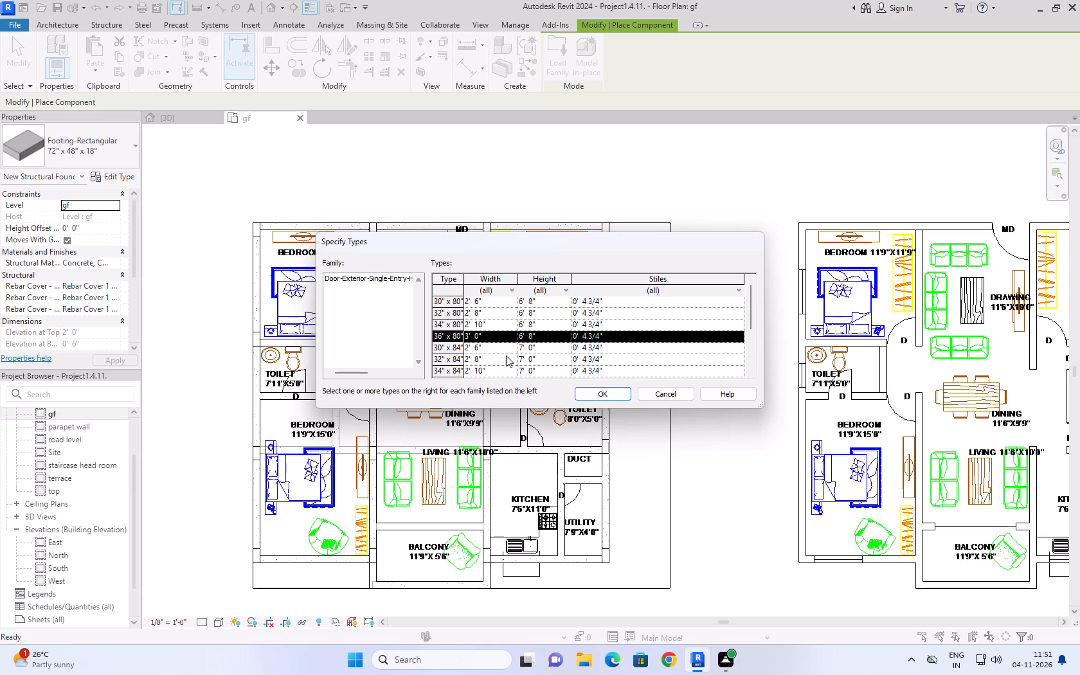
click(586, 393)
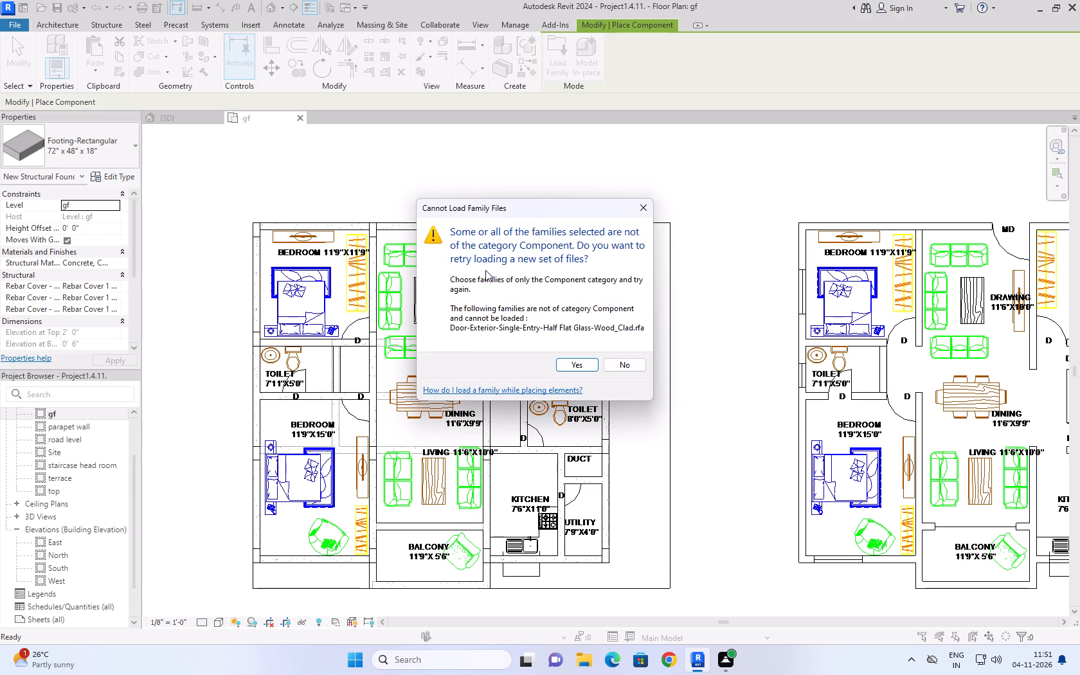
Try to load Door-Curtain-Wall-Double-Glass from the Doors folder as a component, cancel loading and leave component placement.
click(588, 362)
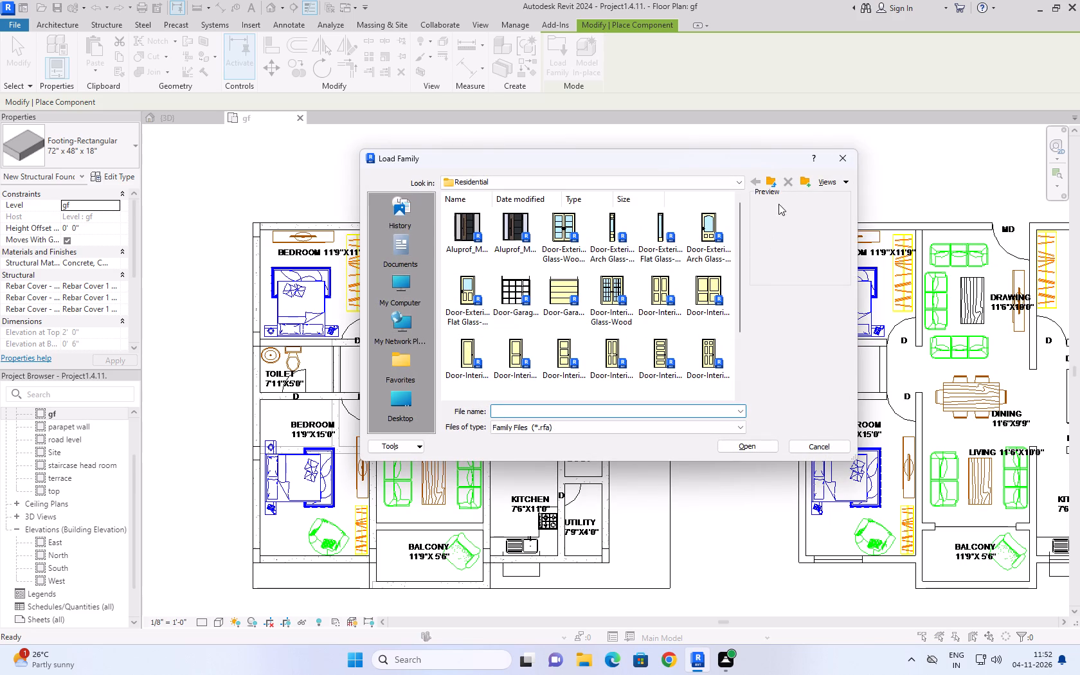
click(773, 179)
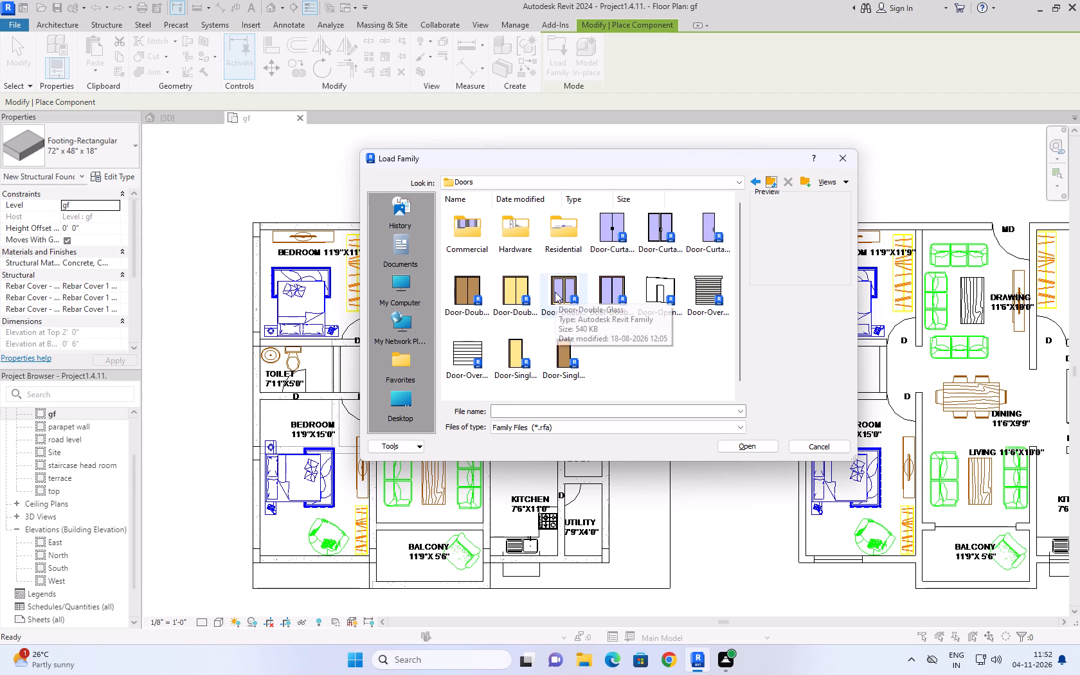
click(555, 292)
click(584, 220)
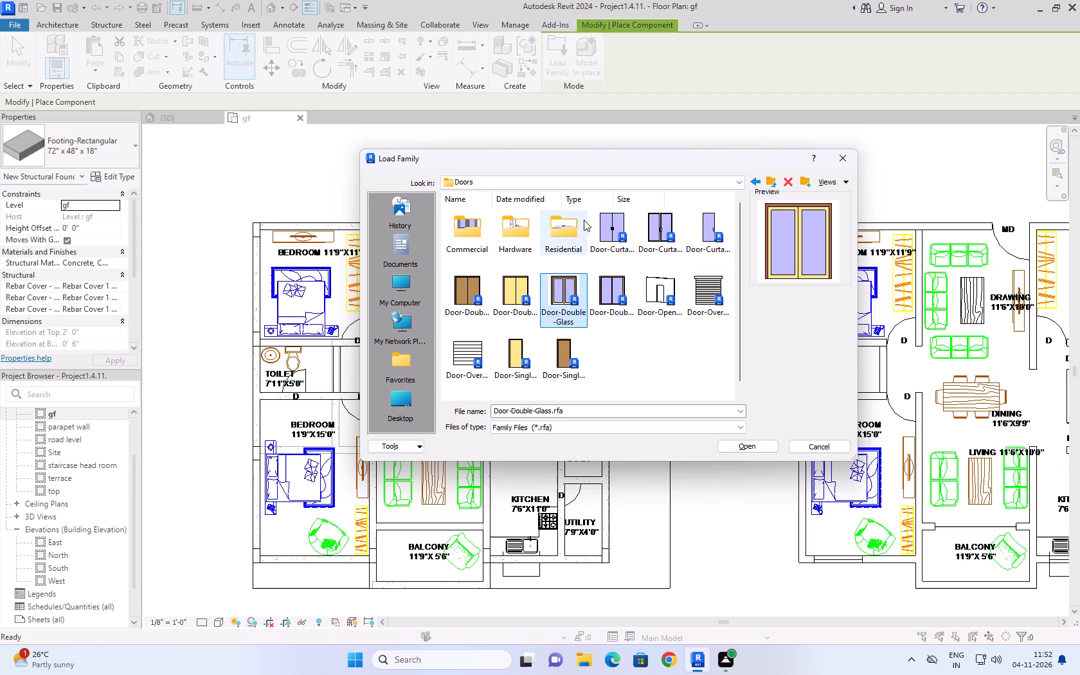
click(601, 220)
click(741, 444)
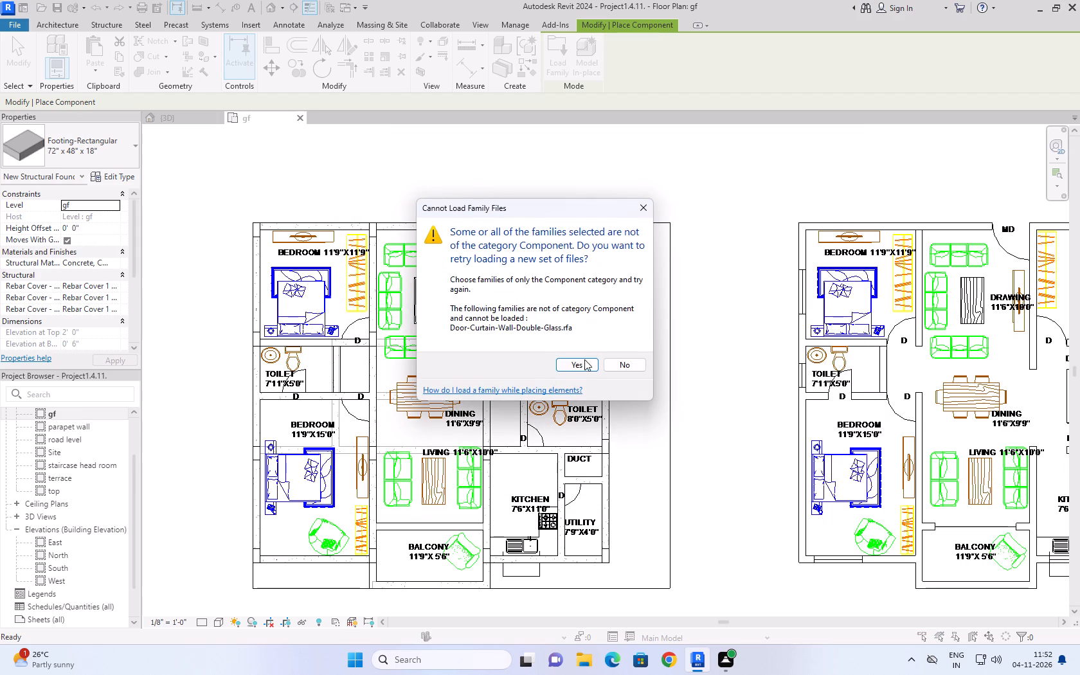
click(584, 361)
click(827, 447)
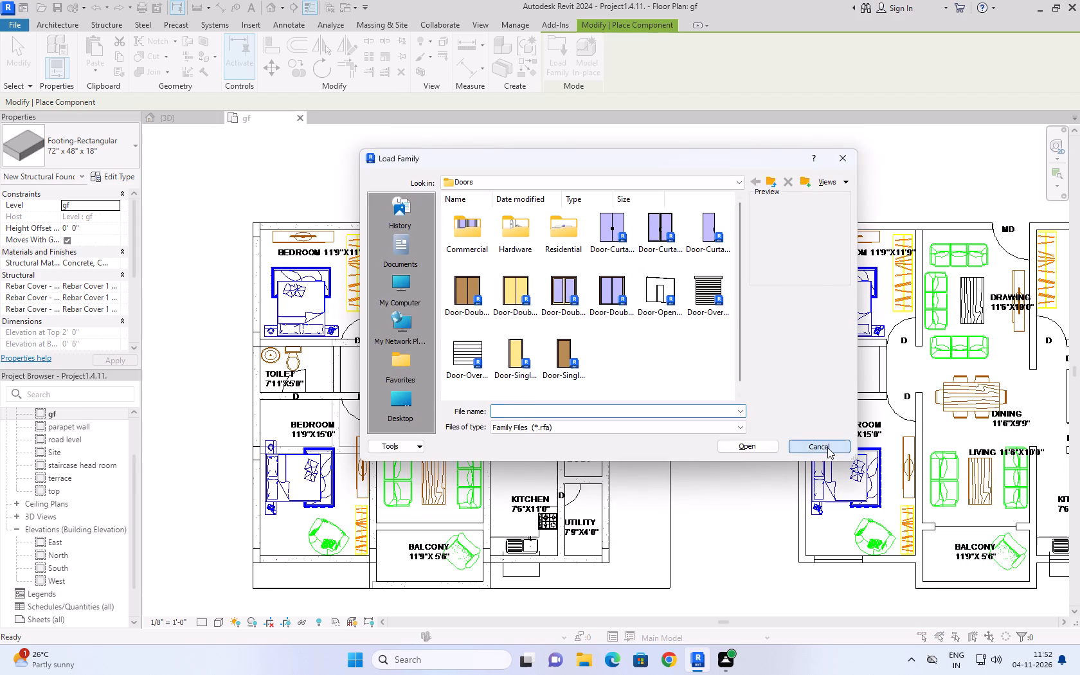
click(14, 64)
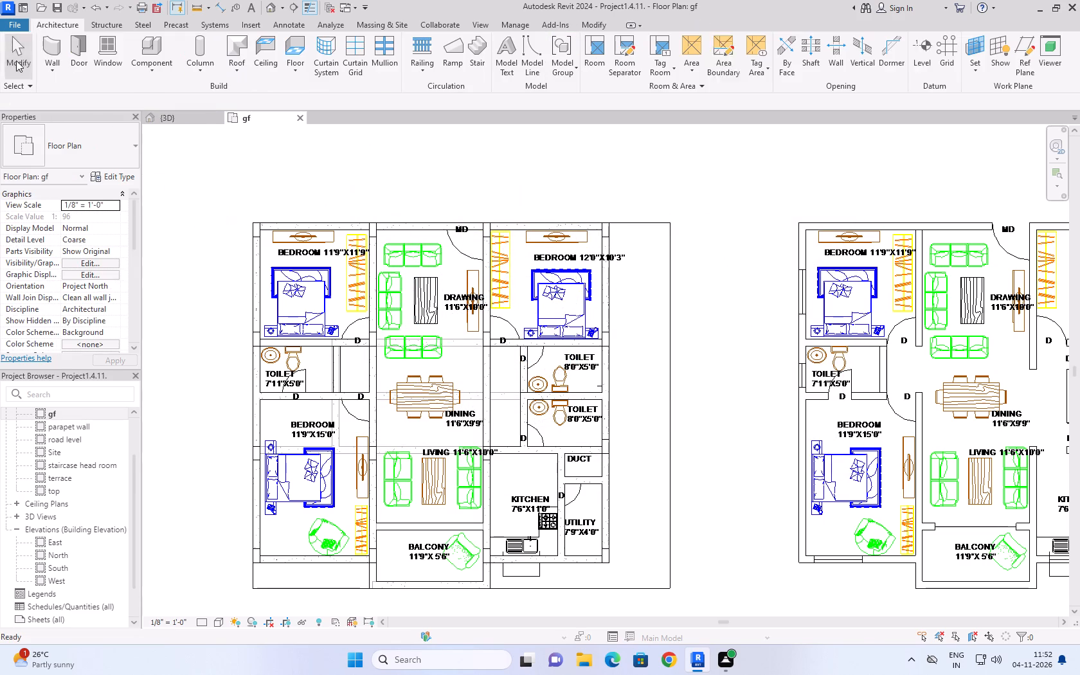
Leave the active command and save the project.
double_click(16, 60)
click(615, 161)
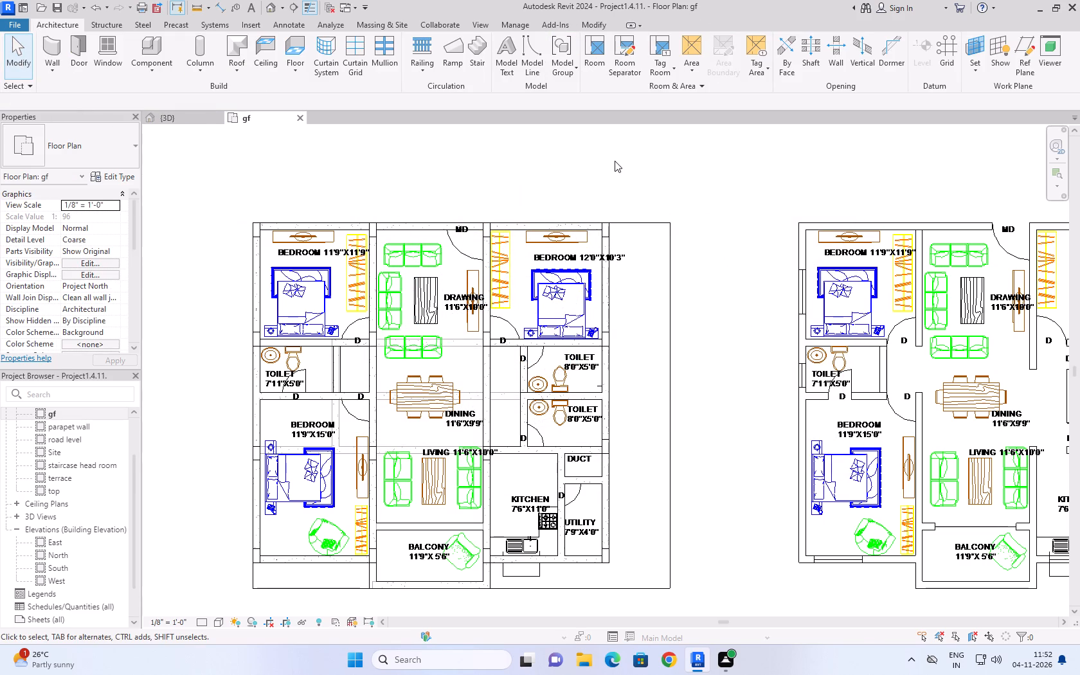
key(ctrl+s)
key(ctrl+s)
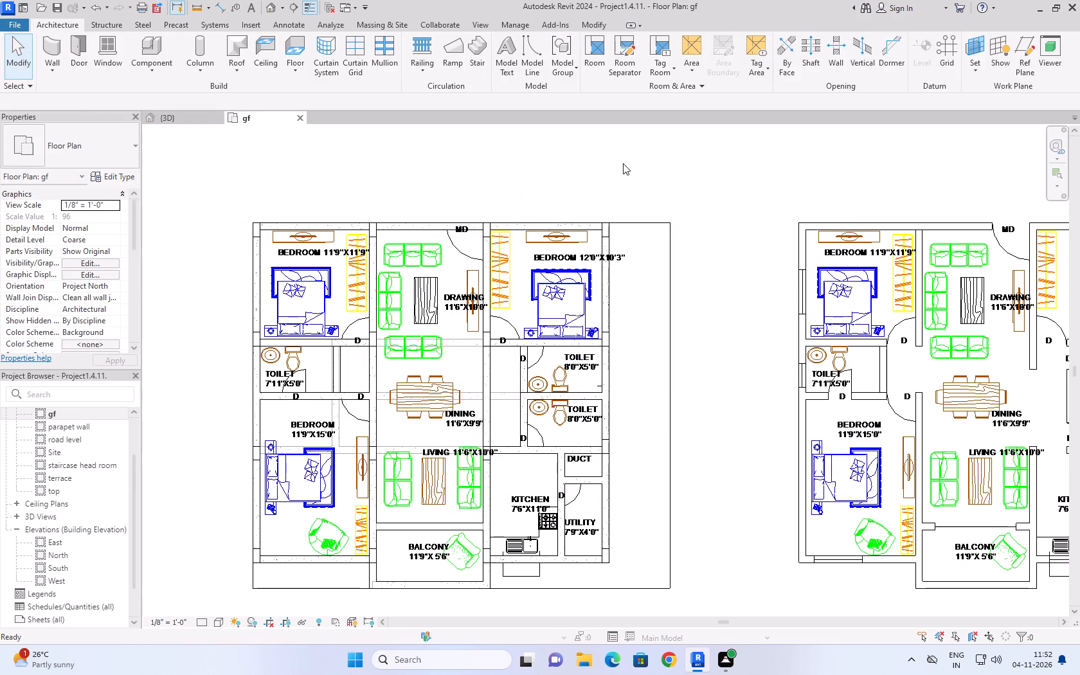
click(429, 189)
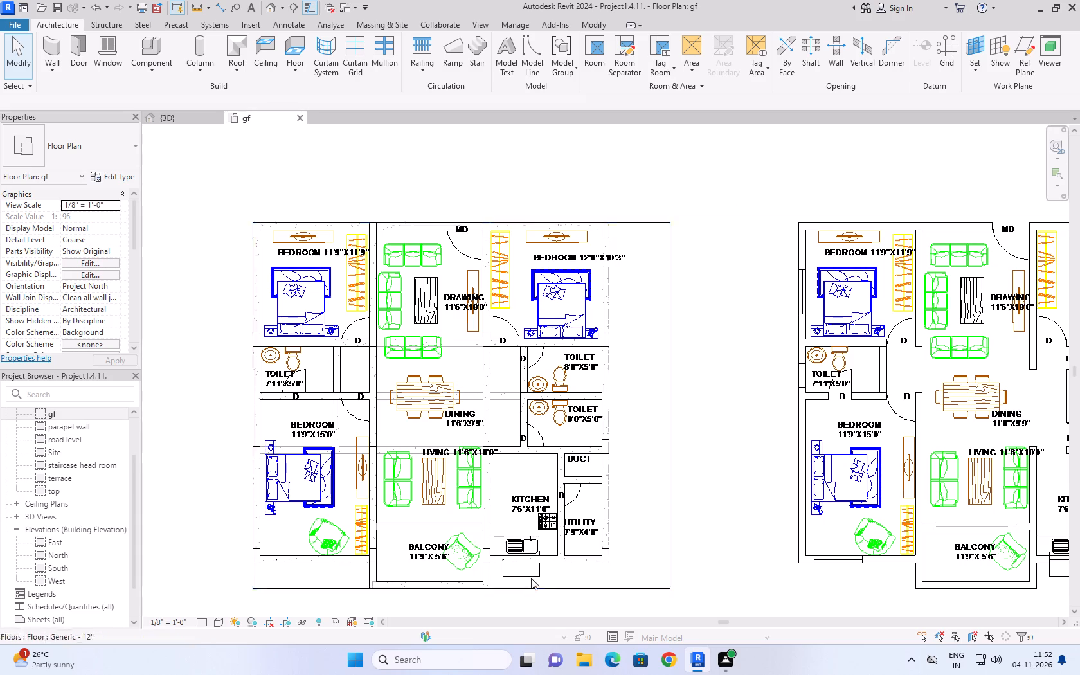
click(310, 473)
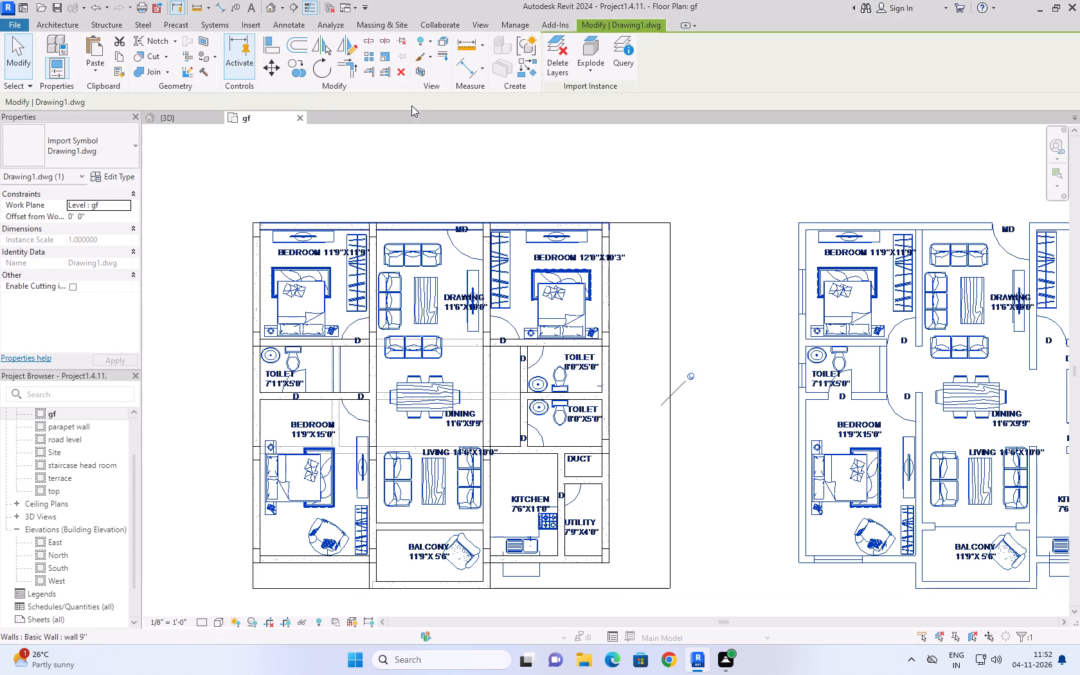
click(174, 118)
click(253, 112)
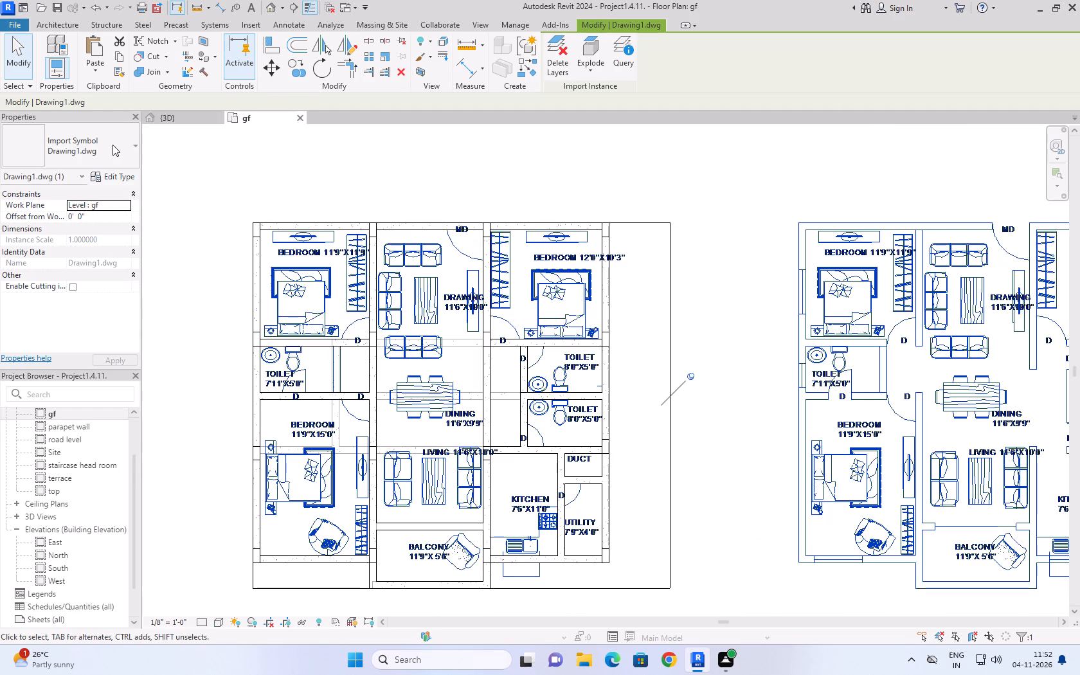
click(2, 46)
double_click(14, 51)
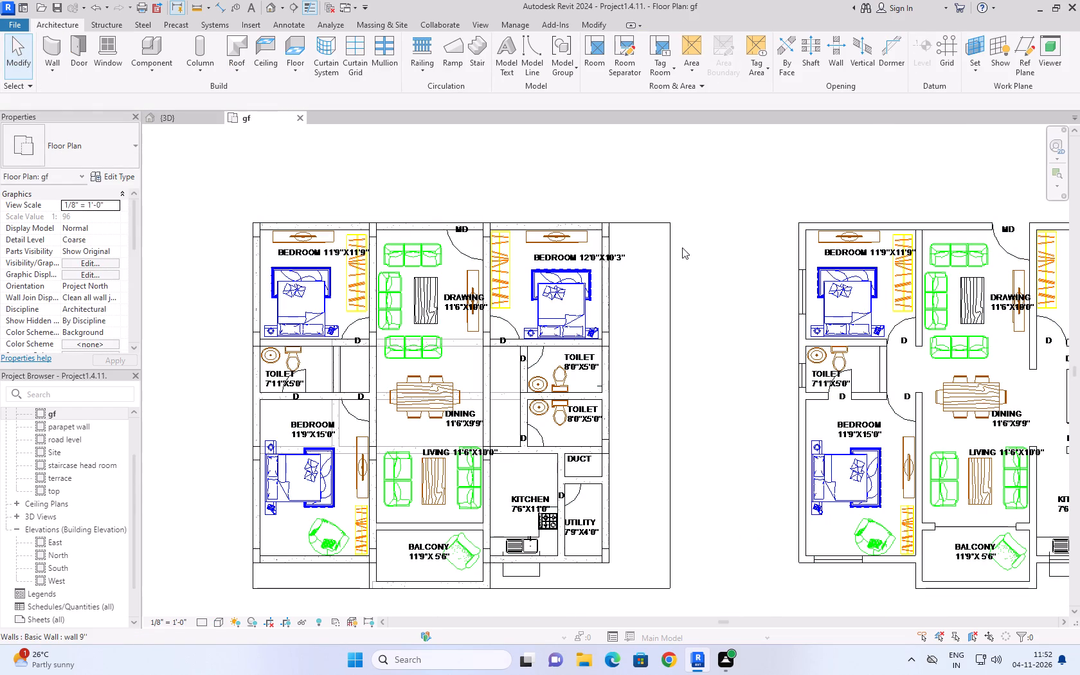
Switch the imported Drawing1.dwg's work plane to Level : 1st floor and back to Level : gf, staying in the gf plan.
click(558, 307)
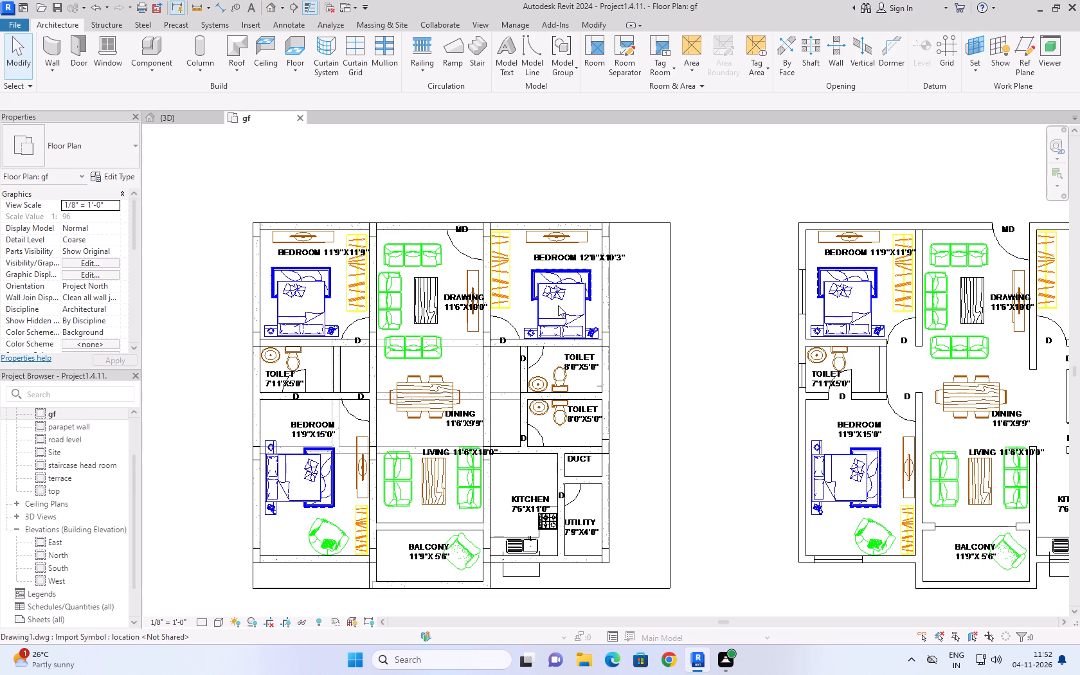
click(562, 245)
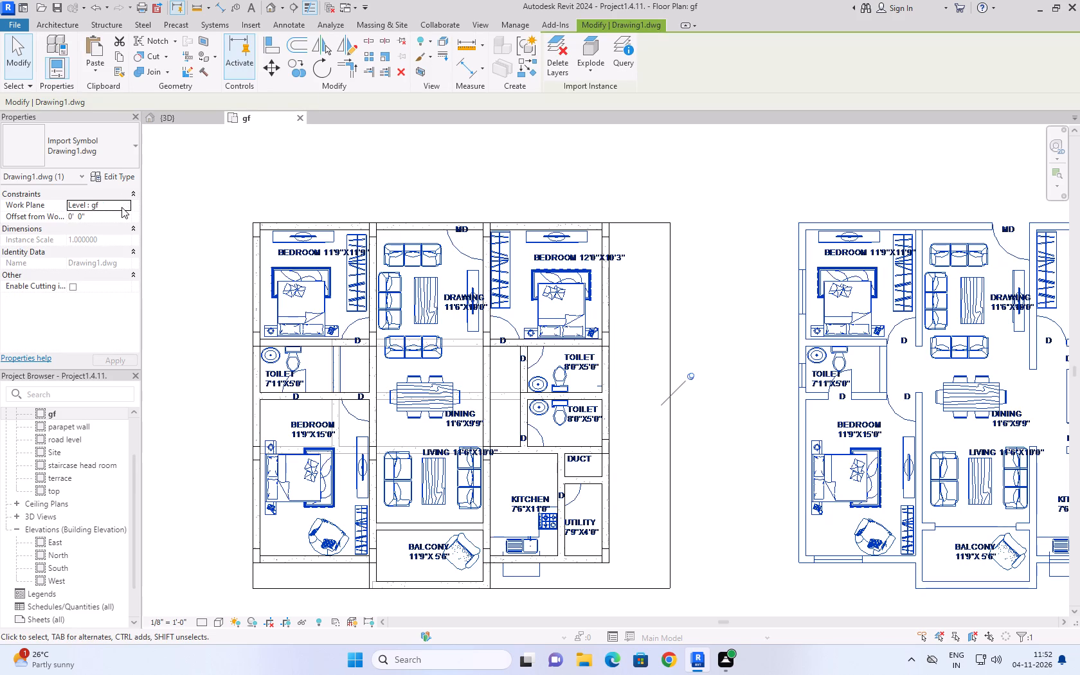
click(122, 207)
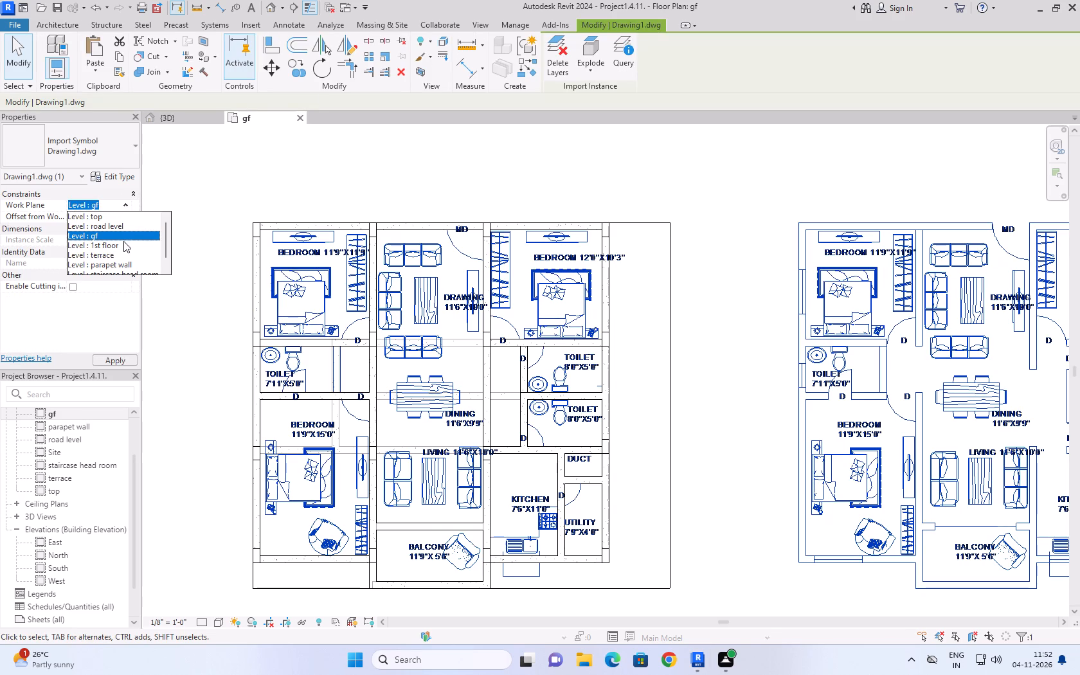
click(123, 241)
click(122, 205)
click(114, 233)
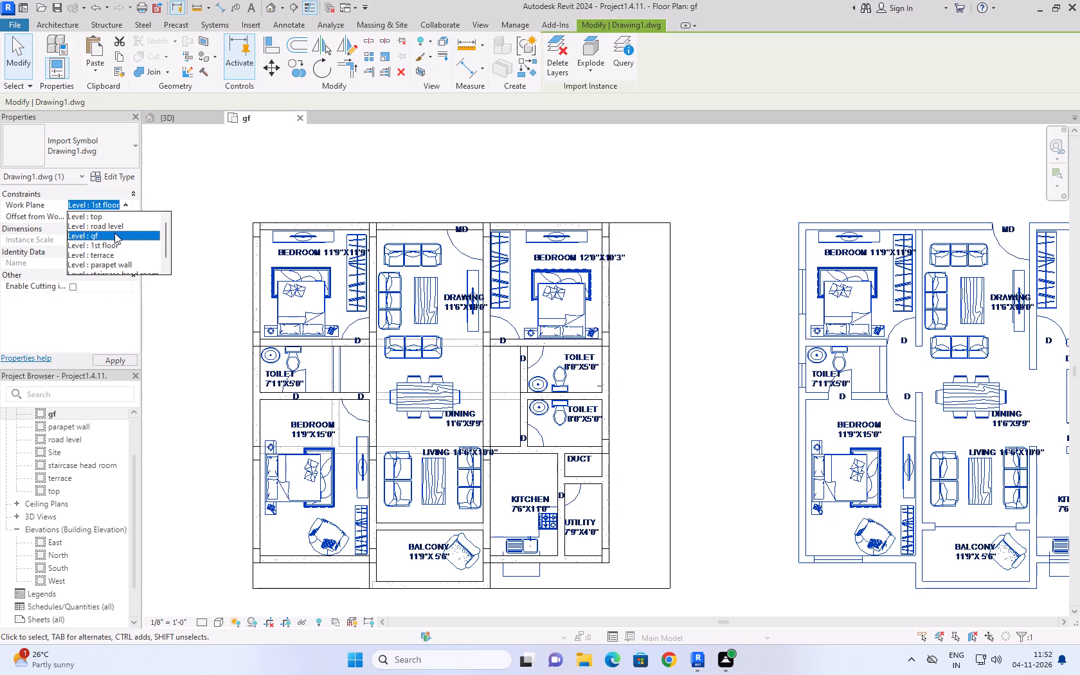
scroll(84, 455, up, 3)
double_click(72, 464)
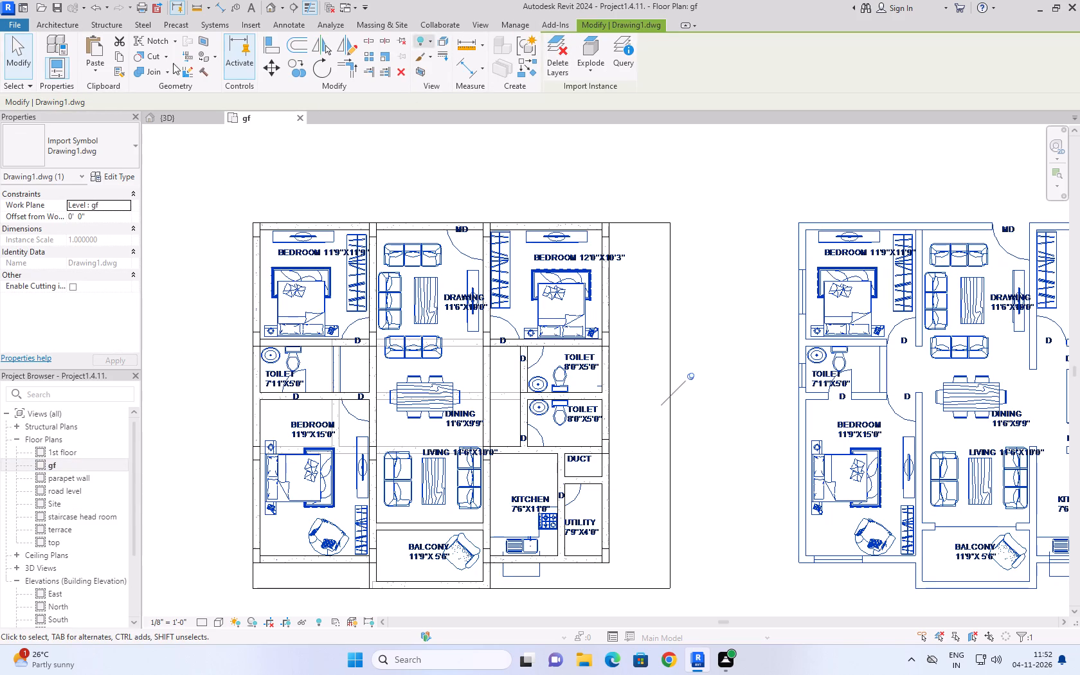
Load the Residential Door-Exterior-Double-Full Glass-Wood_Clad family with the 72" x 80" type from the family library.
double_click(241, 16)
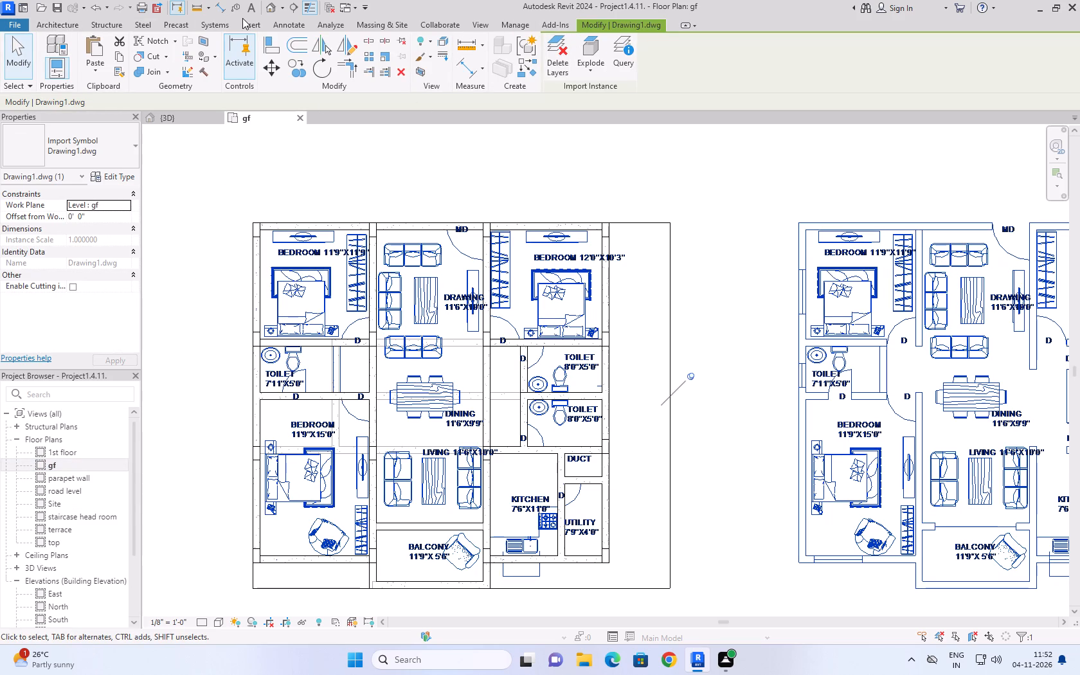
click(245, 21)
click(249, 22)
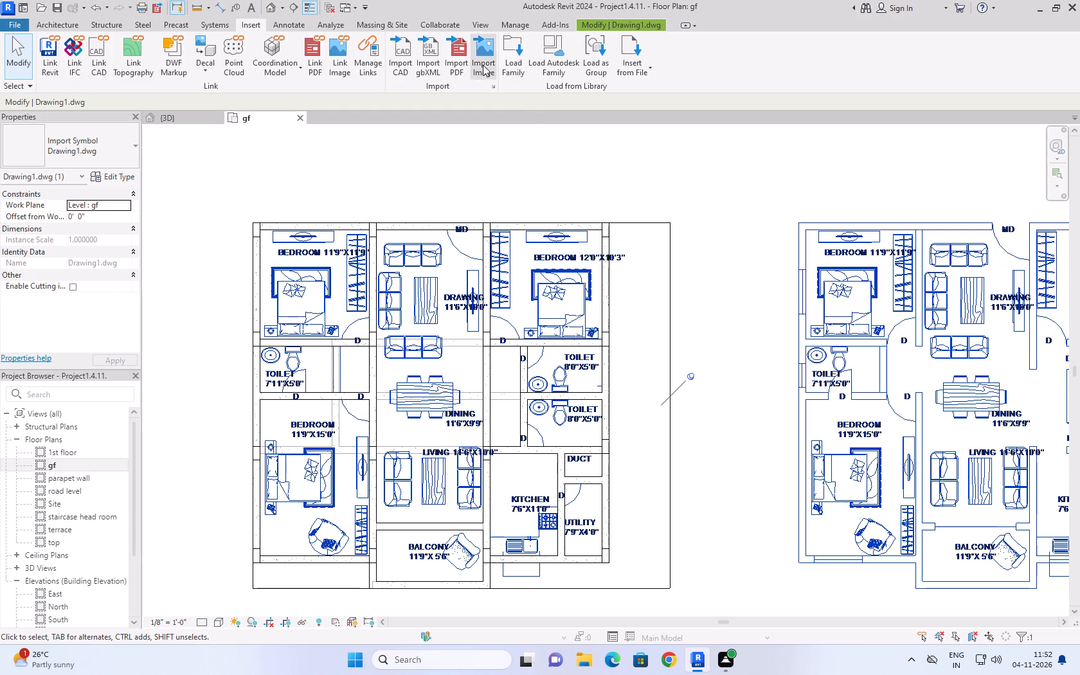
click(516, 53)
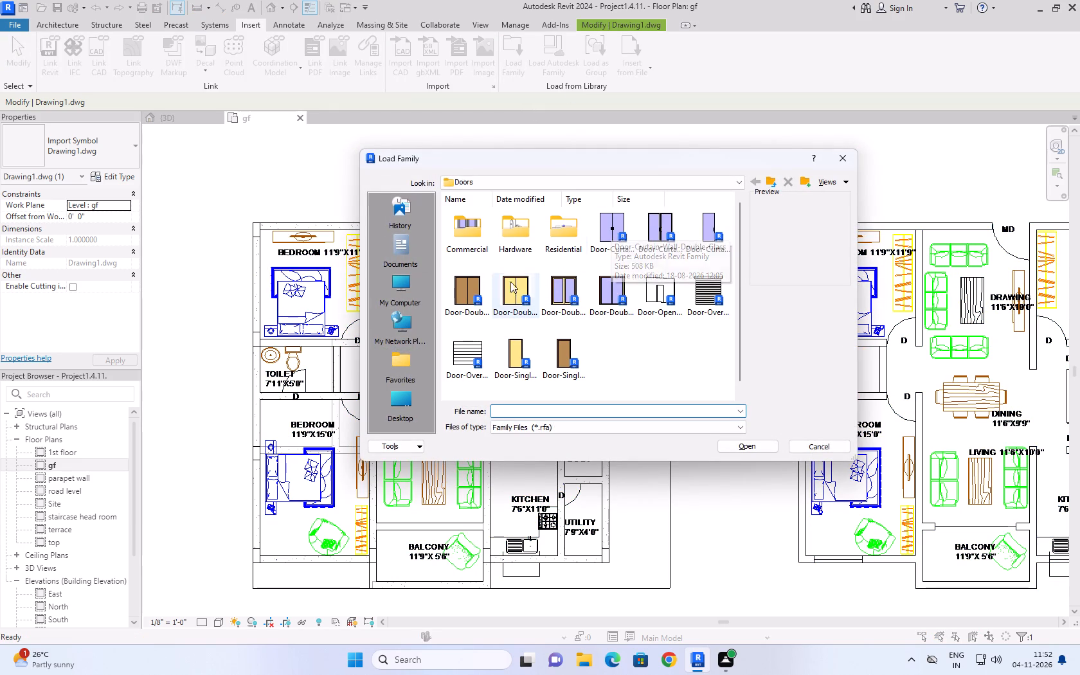
click(456, 287)
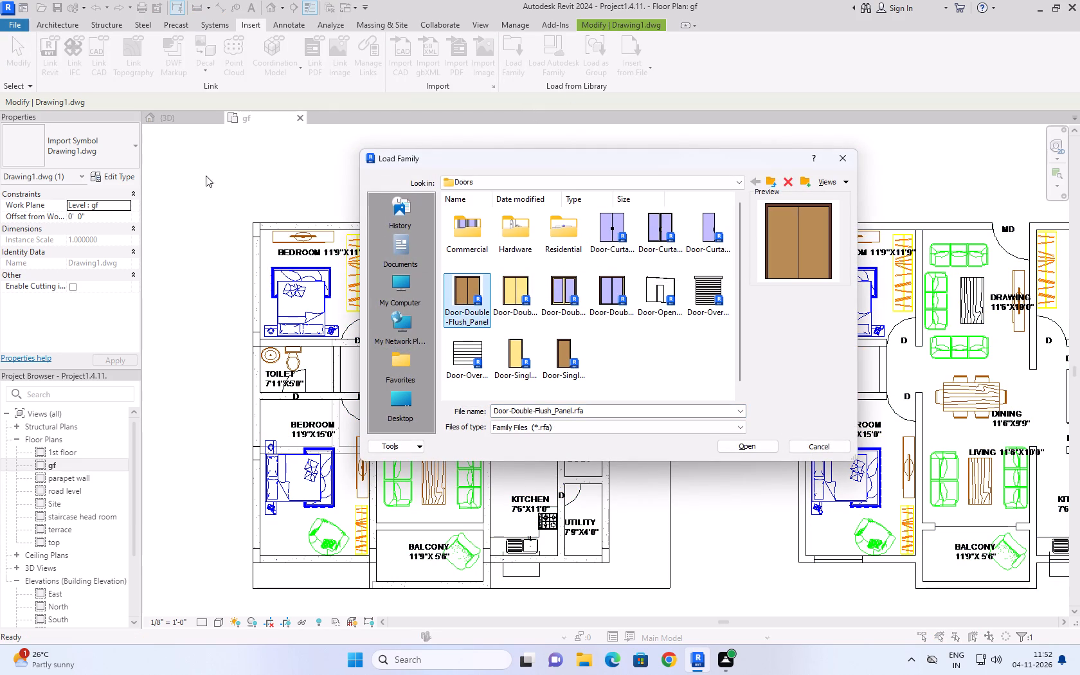
double_click(468, 240)
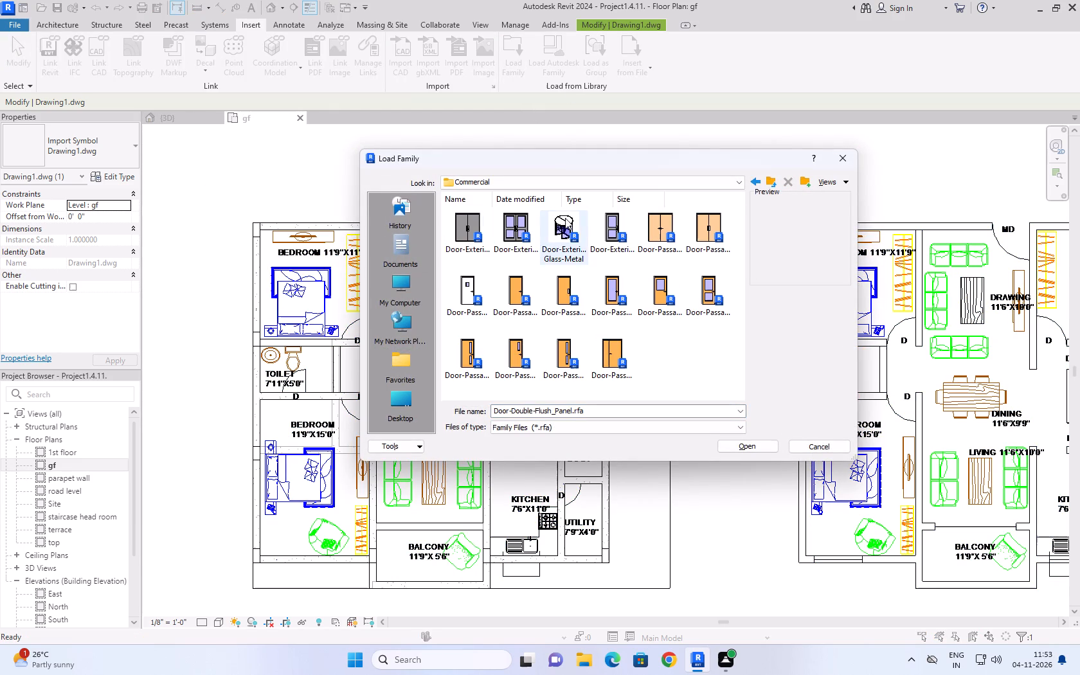
click(475, 224)
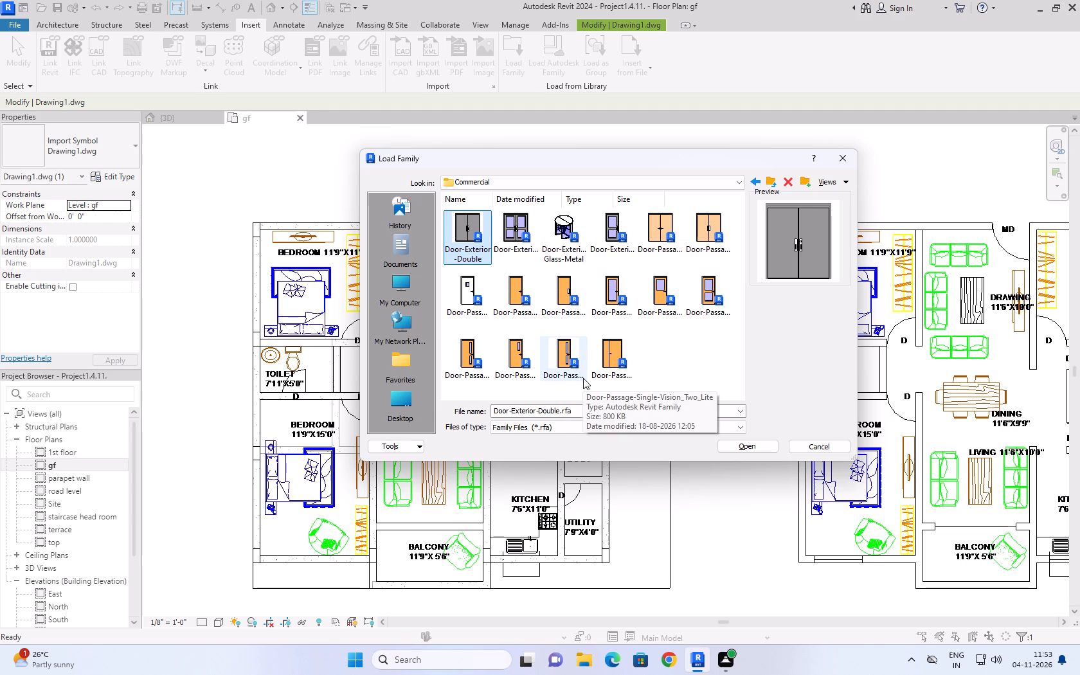
key(BackSpace)
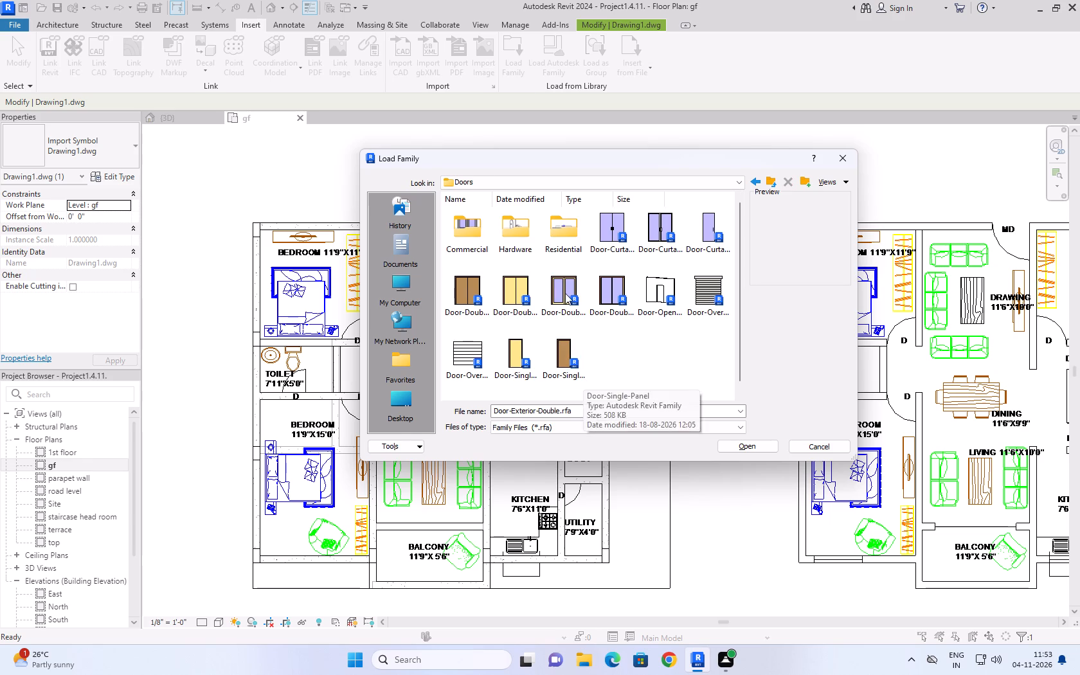
drag(567, 260, 567, 254)
double_click(567, 254)
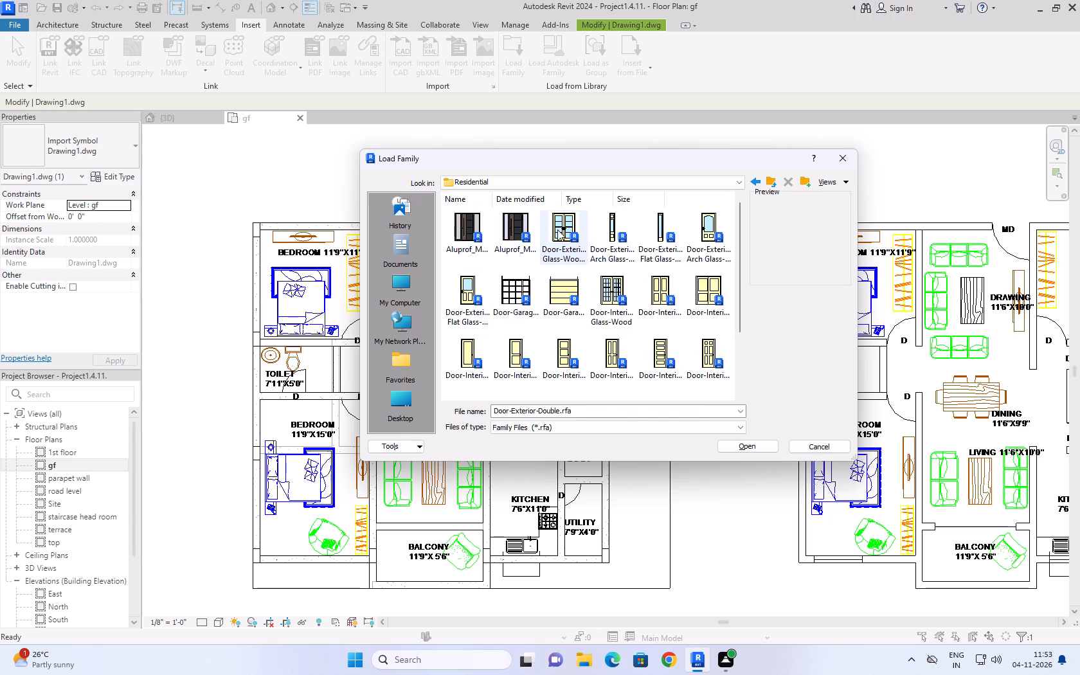
click(557, 230)
click(764, 446)
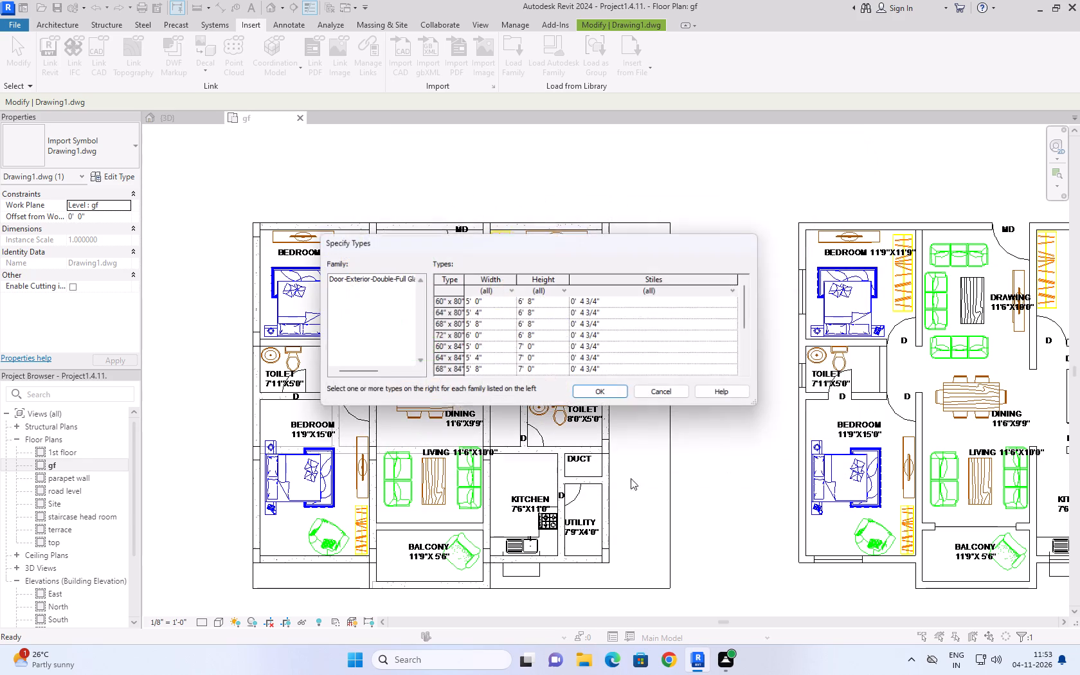
click(487, 338)
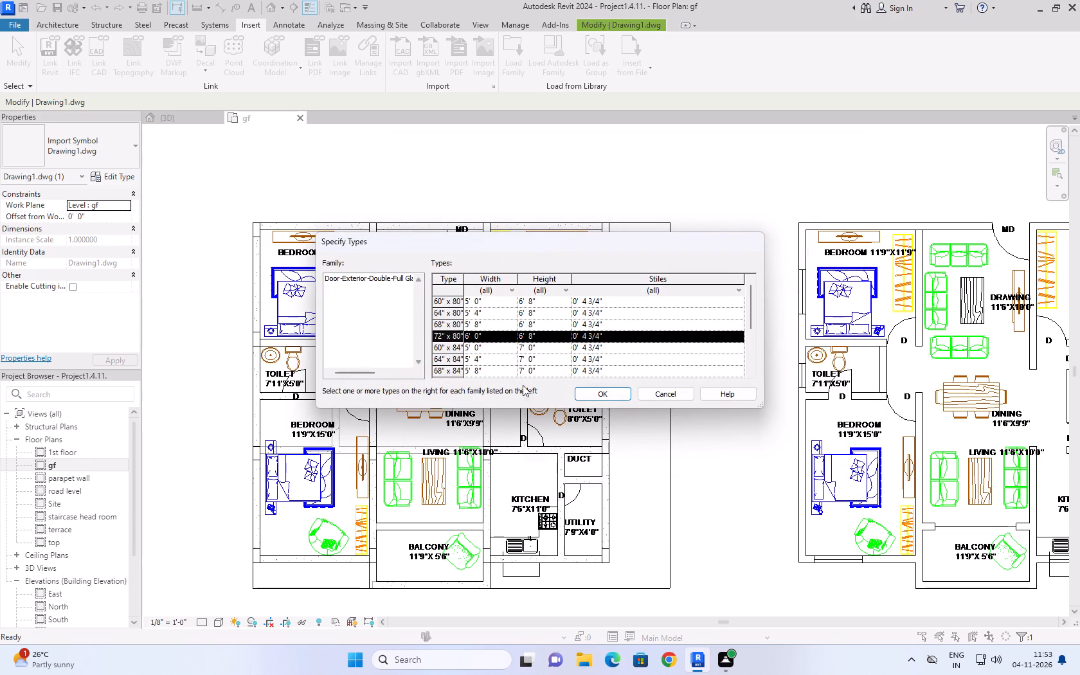
click(586, 395)
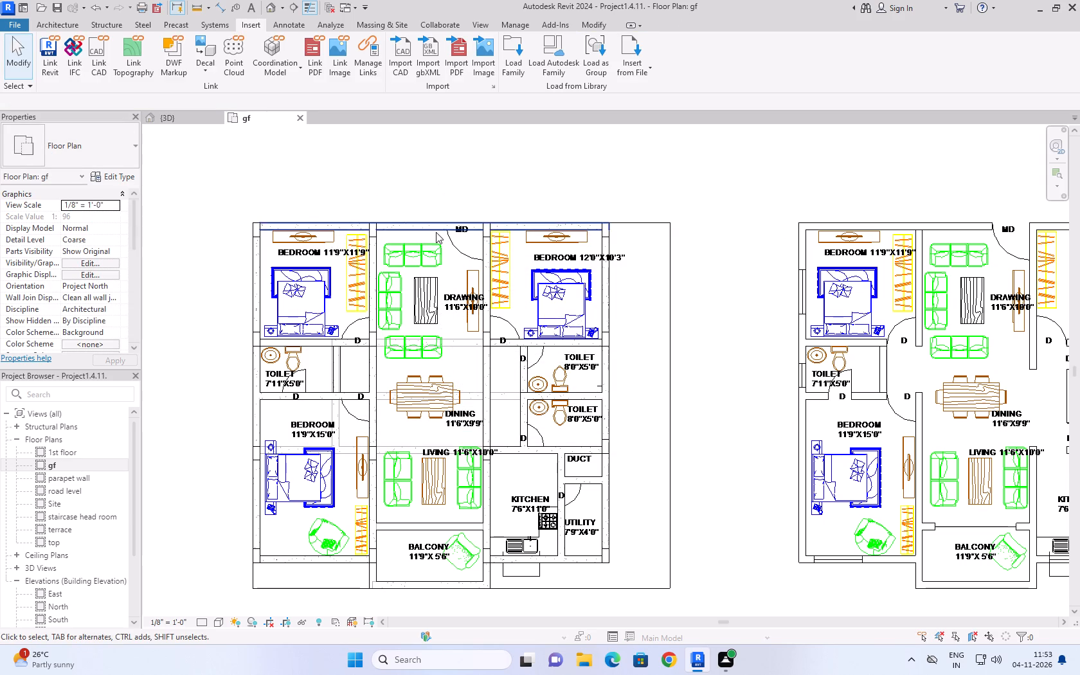
Place the 72" x 80" double glass door in the drawing room's outer wall near MD, centred about 4'-6" from the 12'0"x10'3" bedroom's partition.
click(57, 22)
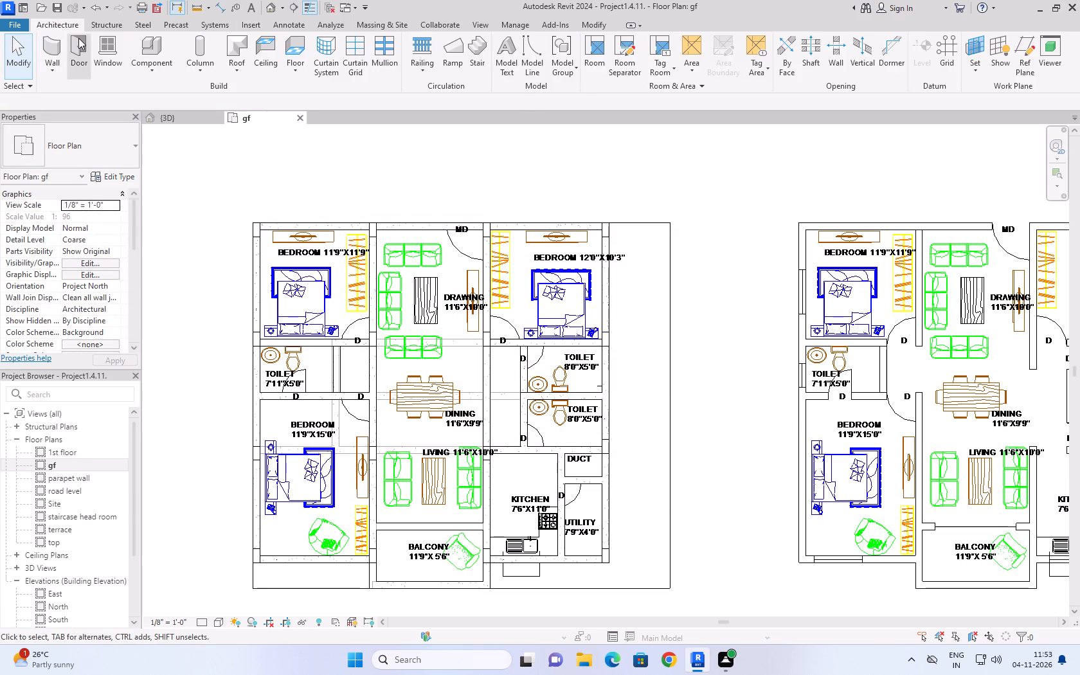
click(78, 38)
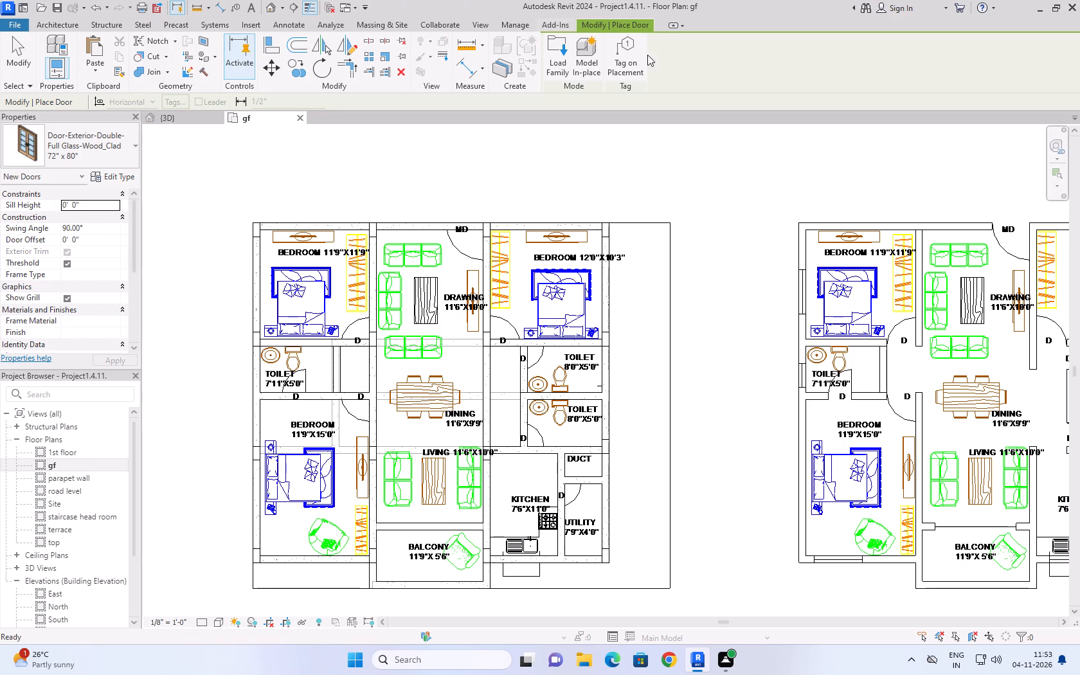
click(554, 52)
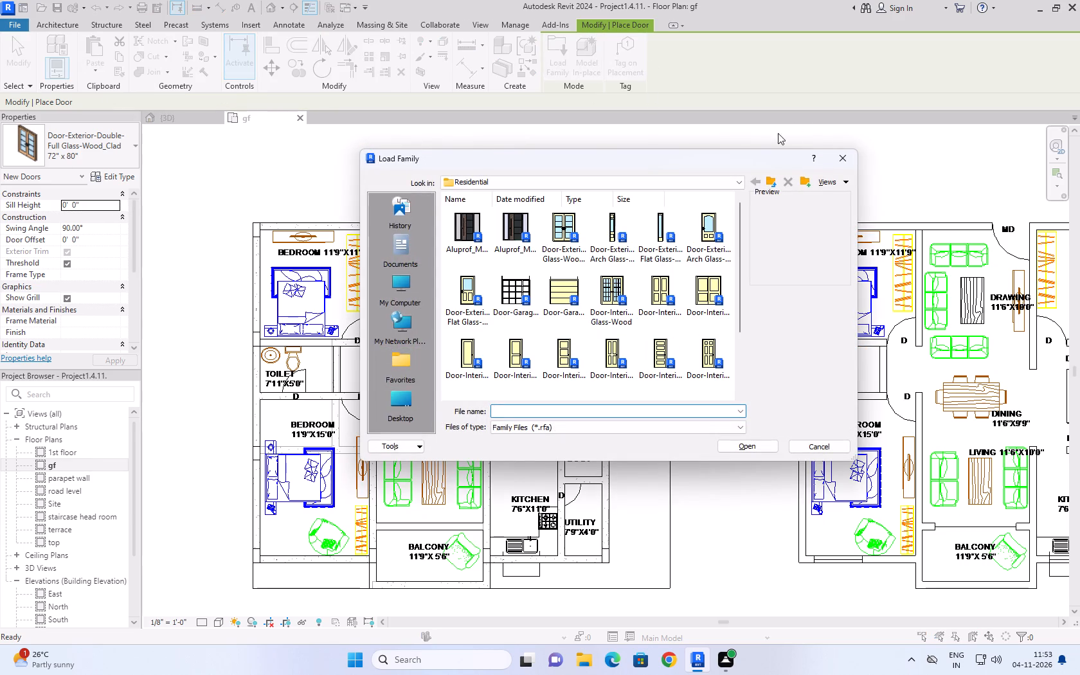
click(837, 157)
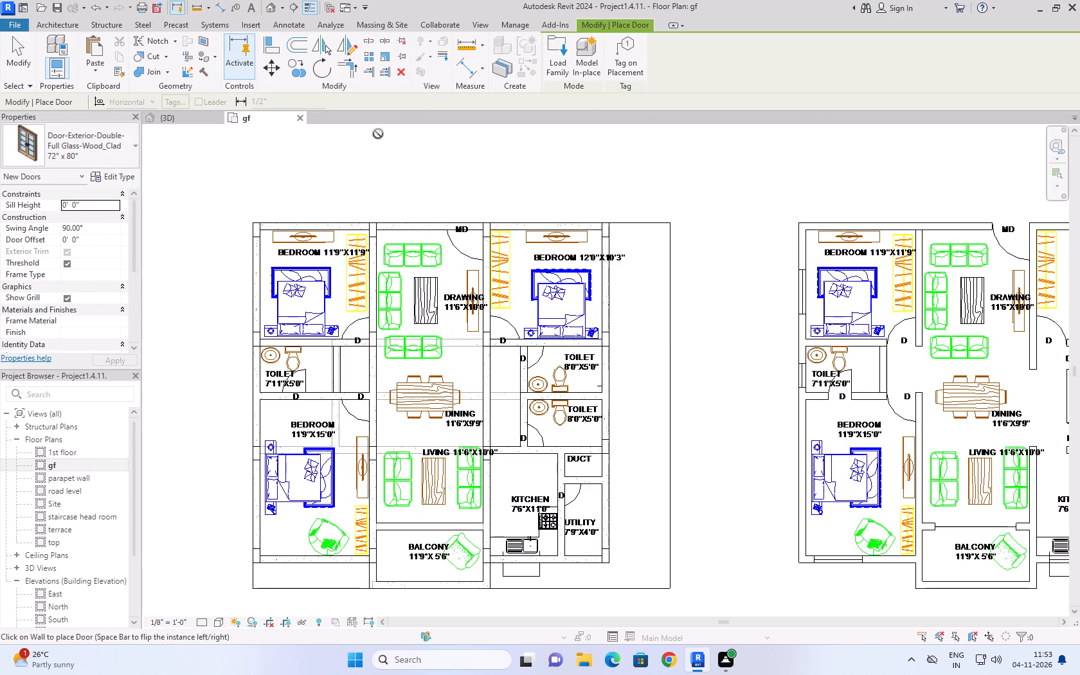
click(446, 221)
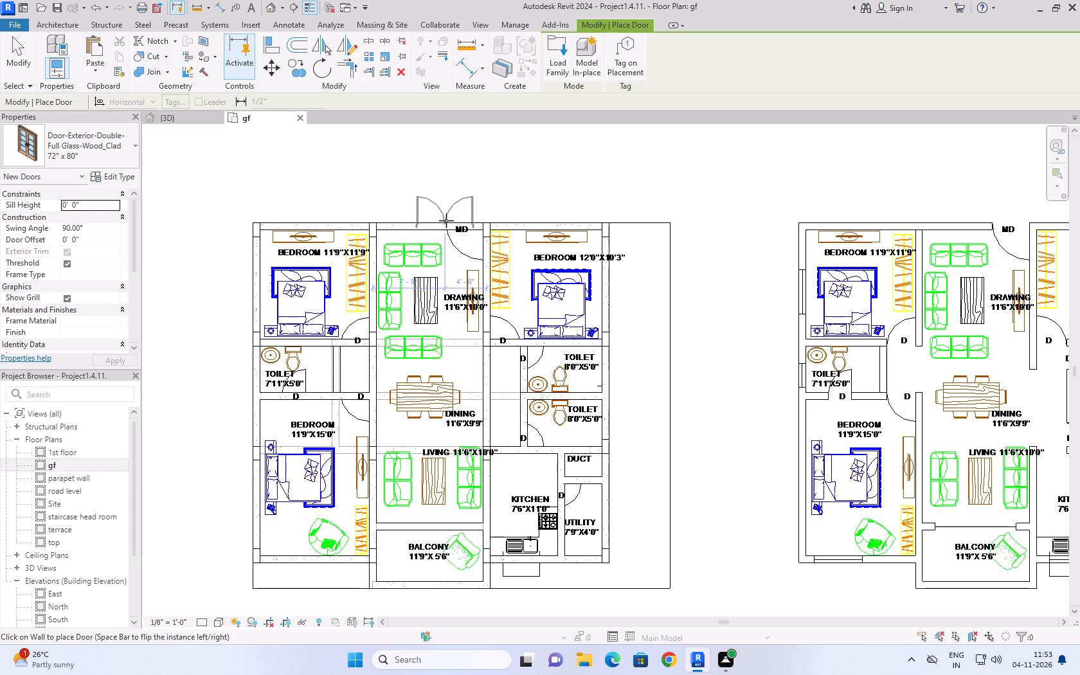
Examine the placed double door in the 3D view from the back of the building.
click(191, 118)
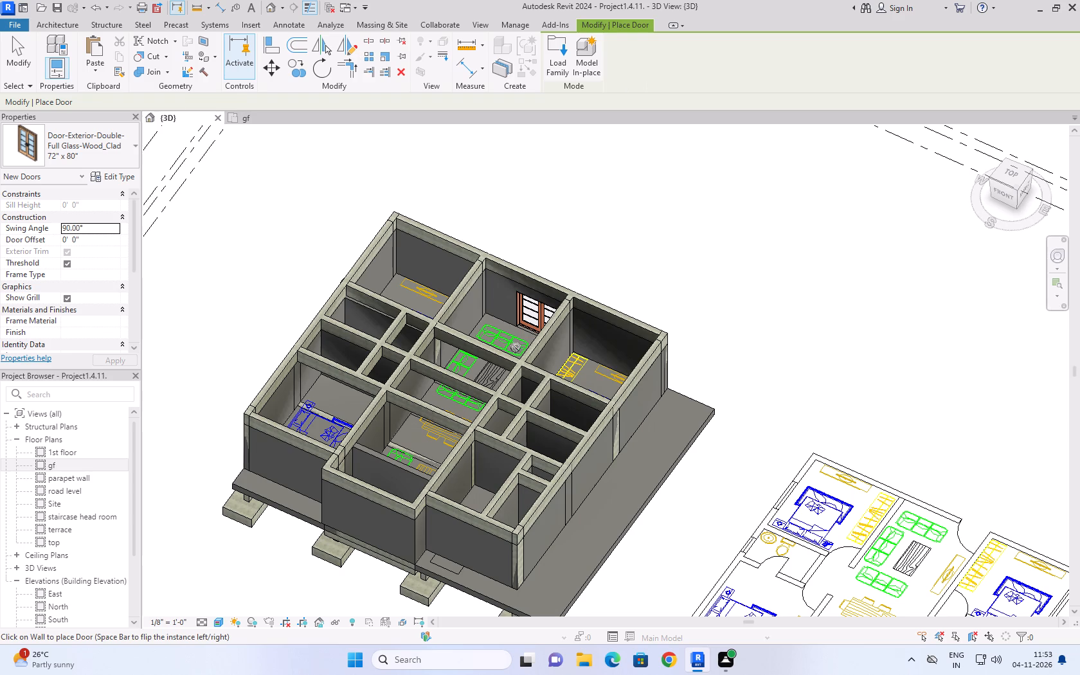
click(989, 136)
click(986, 134)
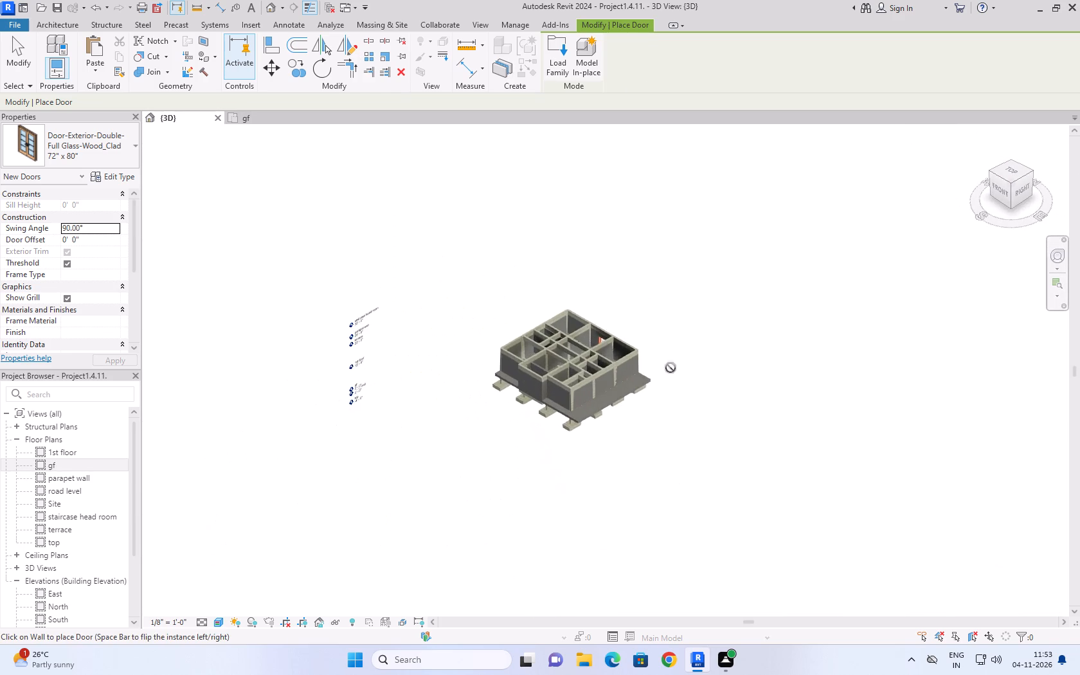
shift+middle_drag(742, 341, 418, 366)
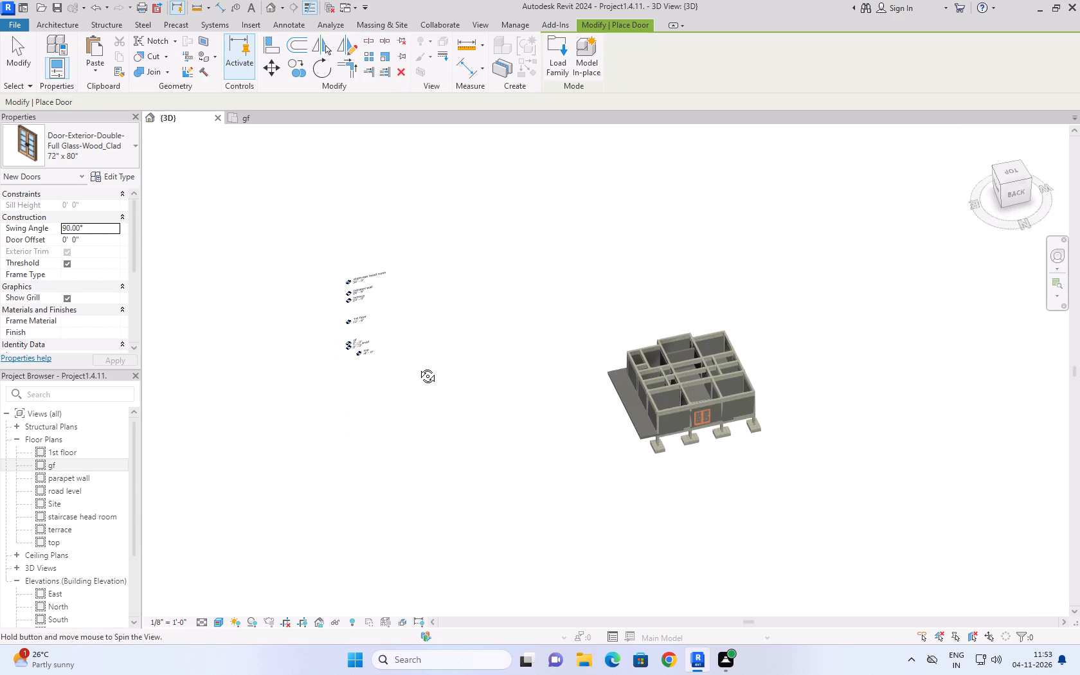
shift+middle_drag(418, 366, 411, 368)
scroll(727, 451, up, 8)
scroll(667, 387, up, 3)
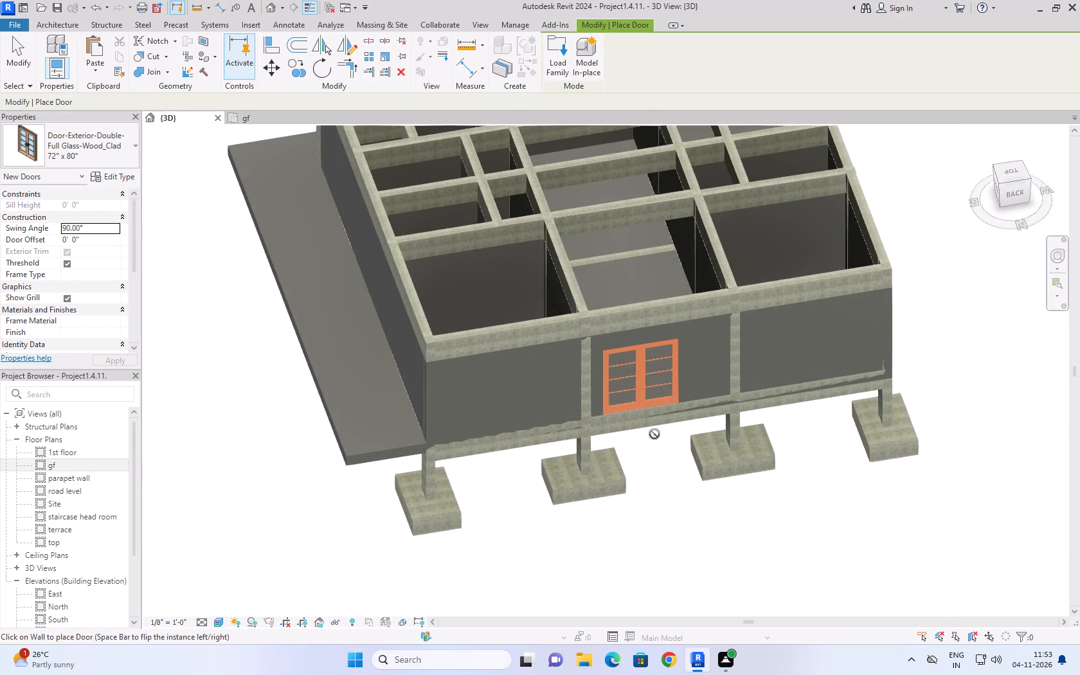
scroll(649, 451, up, 1)
shift+middle_drag(649, 451, 624, 310)
shift+scroll(625, 322, up, 1)
scroll(563, 241, up, 7)
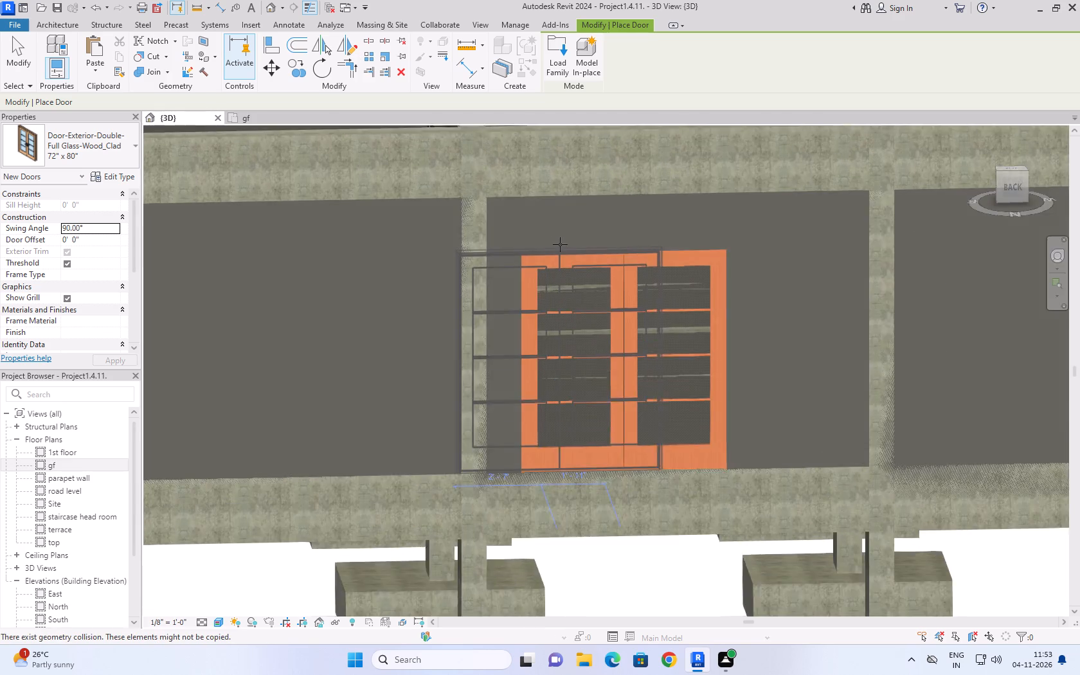
scroll(560, 244, up, 3)
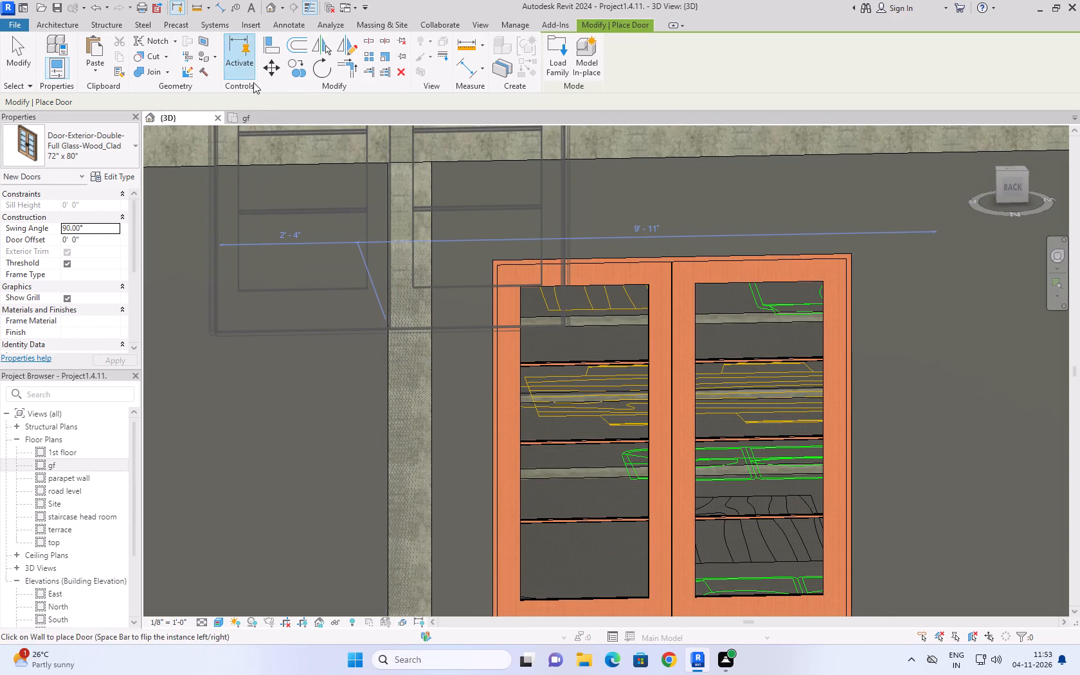
Return to the gf plan and load the Residential Aluprof_MB-79N-SI_PanelDoor_AD24-DblSidelight_Sgl_In-Open_R-00861 door family.
click(257, 111)
click(257, 111)
click(257, 115)
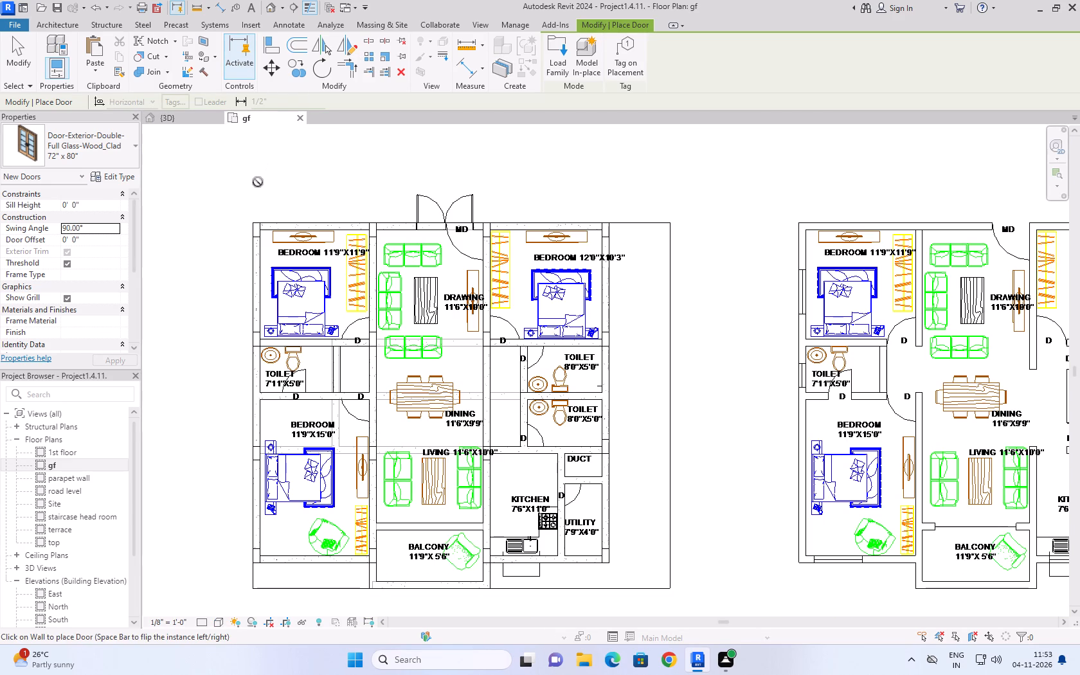
text(dr)
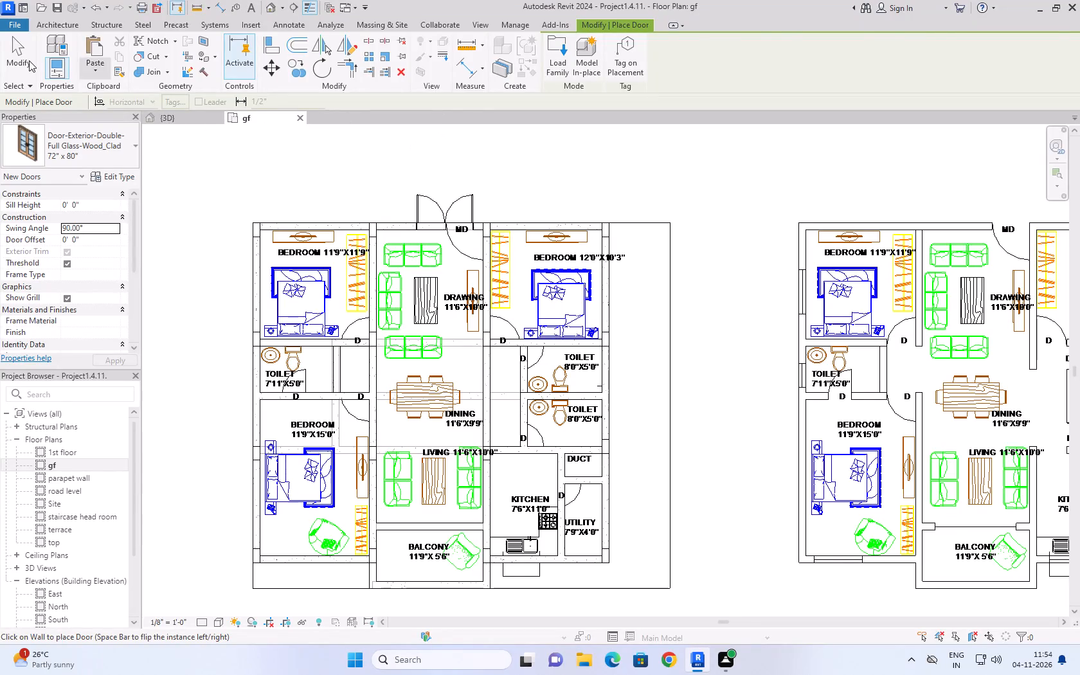
click(26, 60)
click(58, 48)
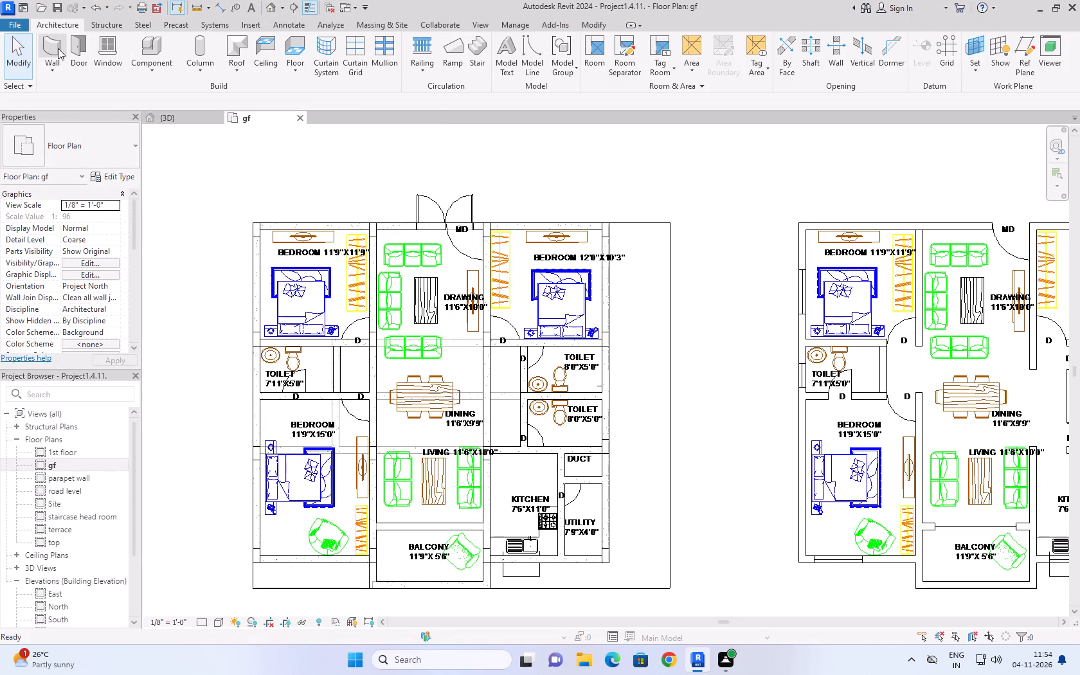
click(66, 28)
click(82, 43)
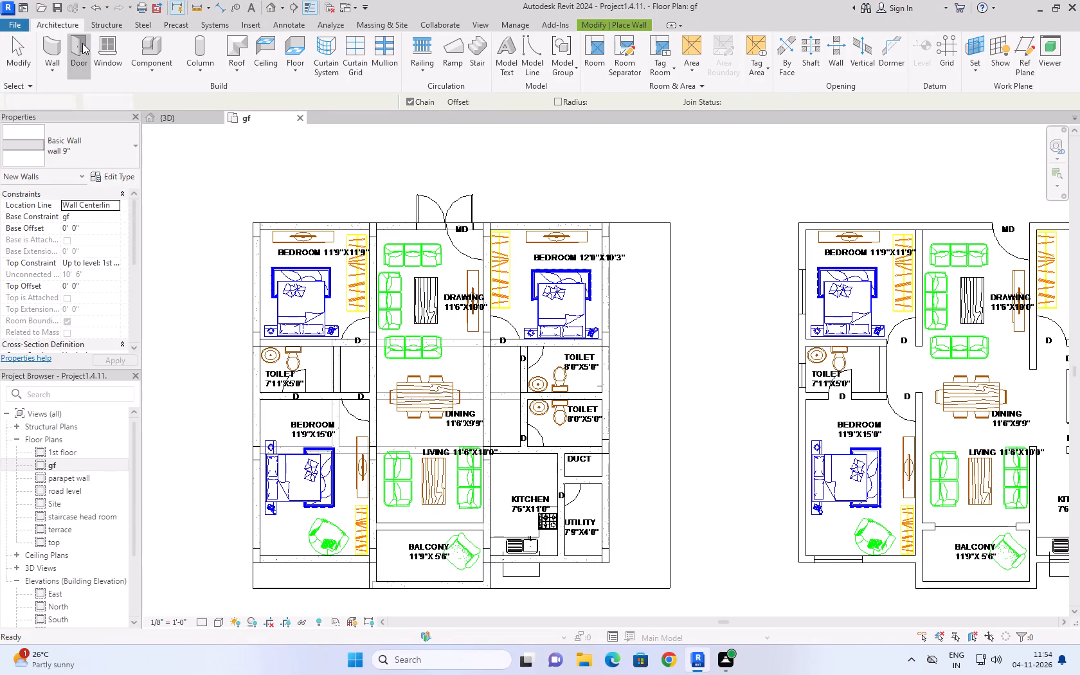
click(559, 53)
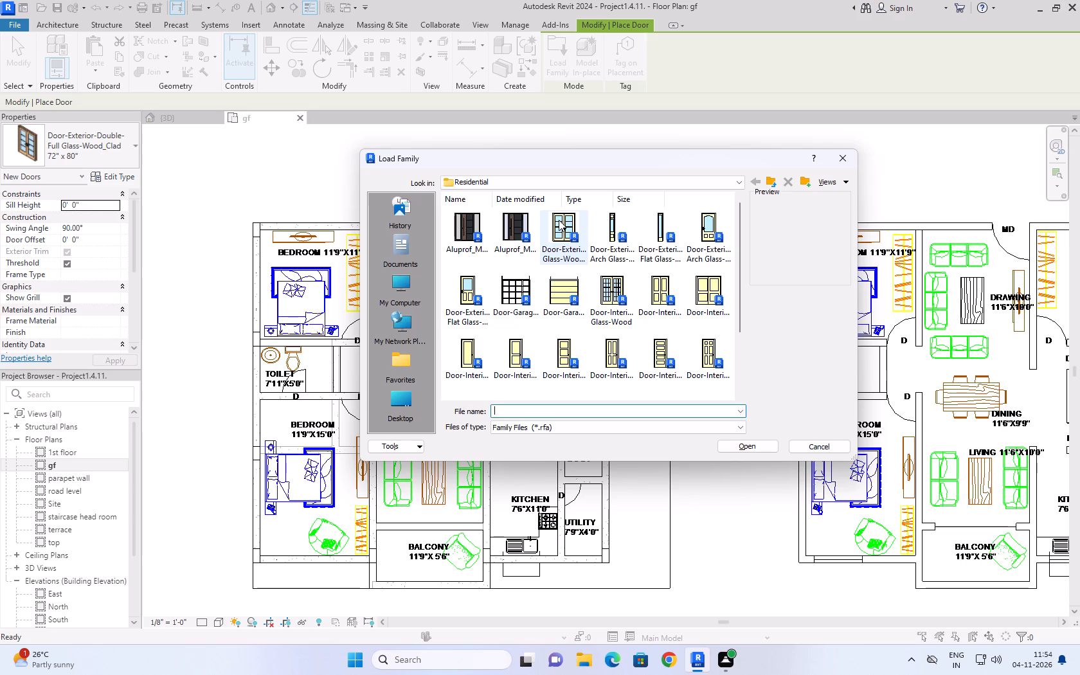
click(559, 220)
click(521, 224)
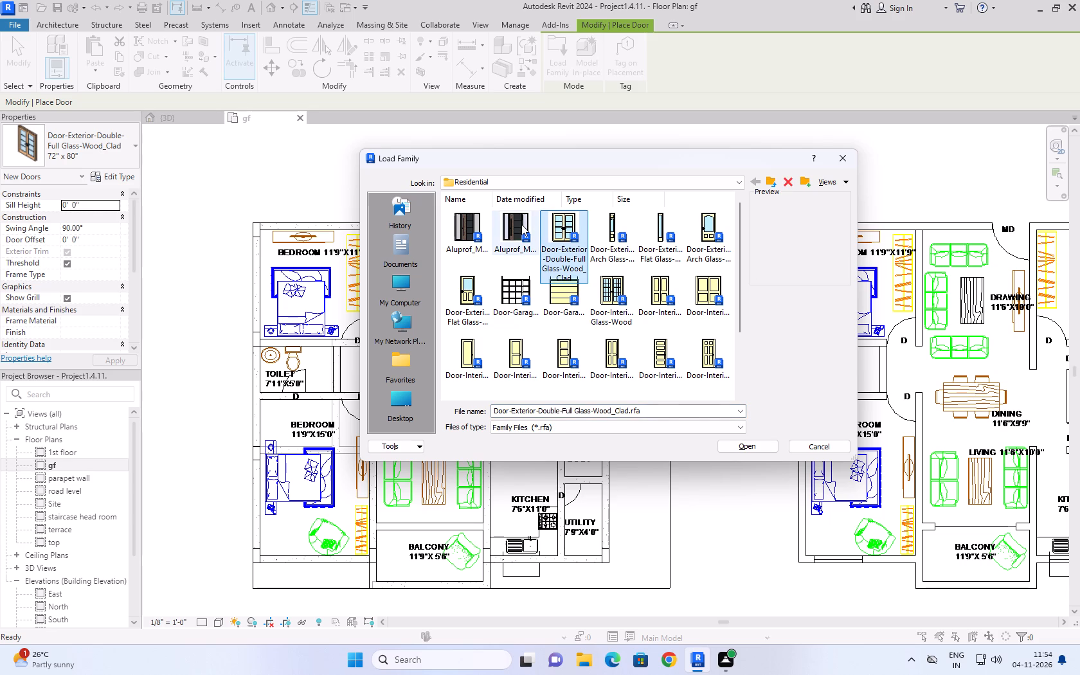
click(574, 230)
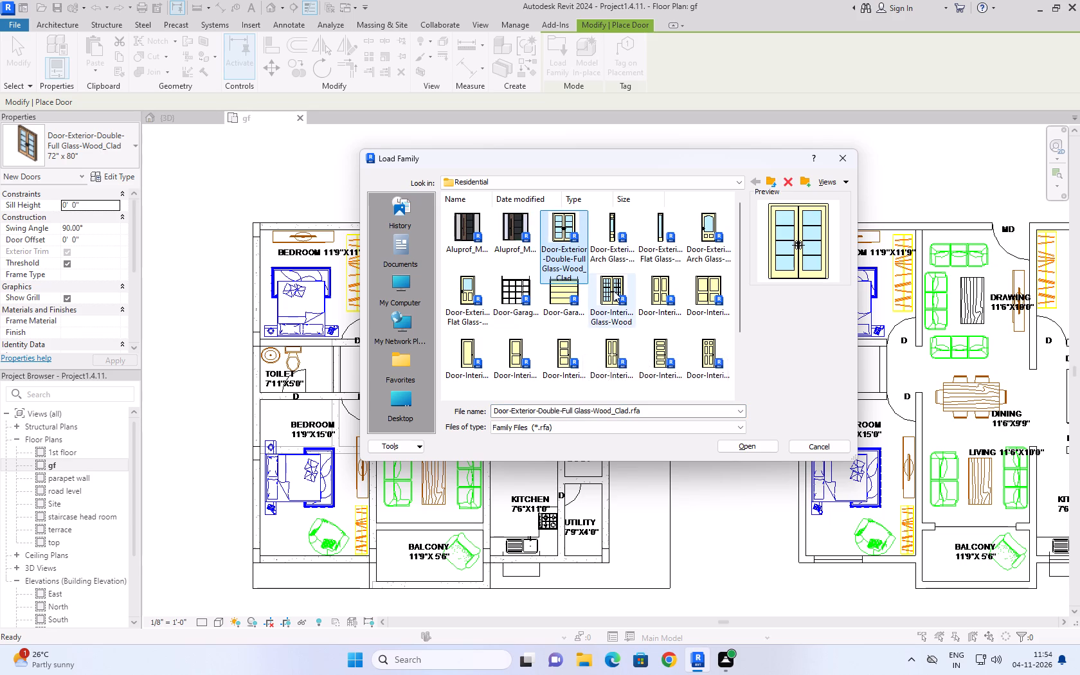
click(613, 291)
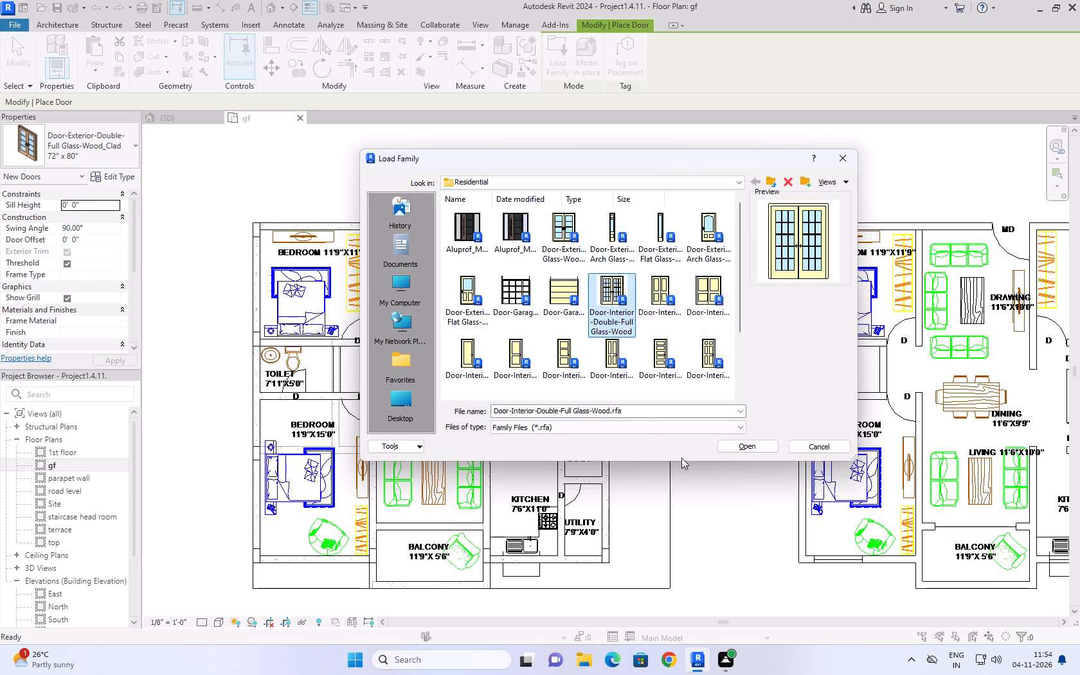
click(517, 213)
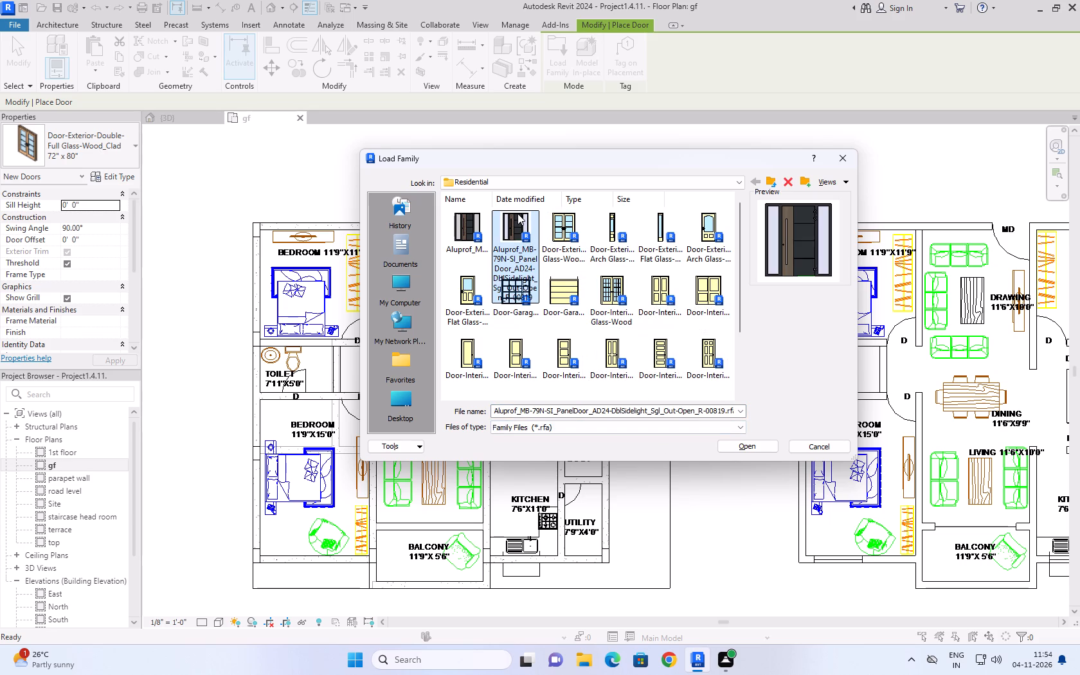
click(474, 215)
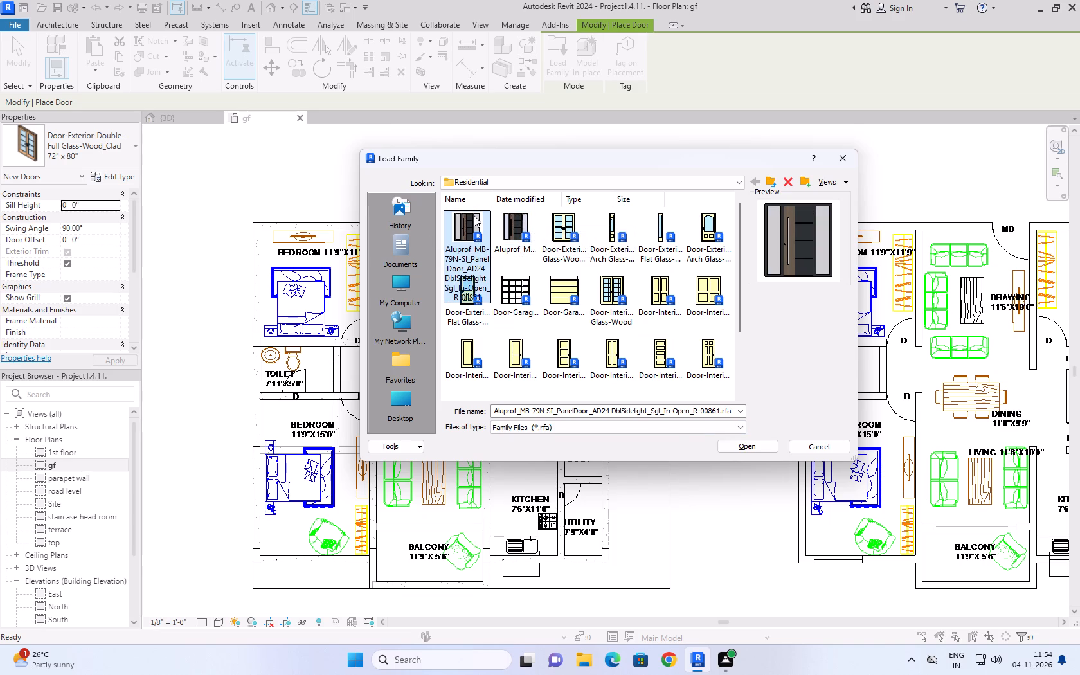
click(730, 444)
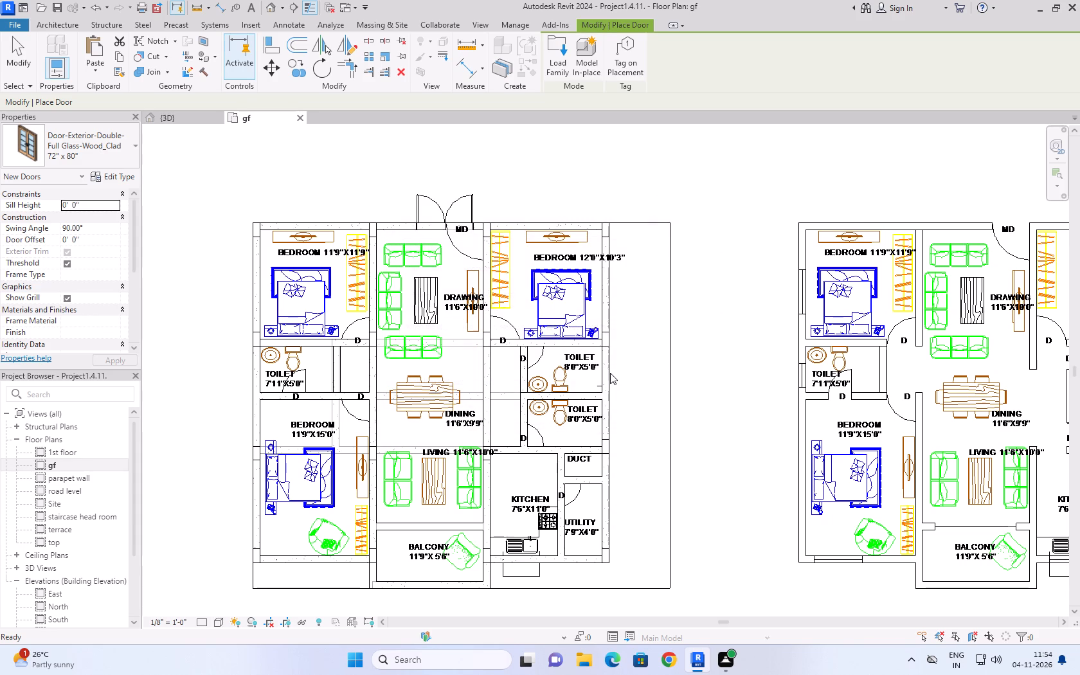
Delete the 72" x 80" double glass door from the drawing room's outer wall near MD.
click(22, 60)
click(423, 203)
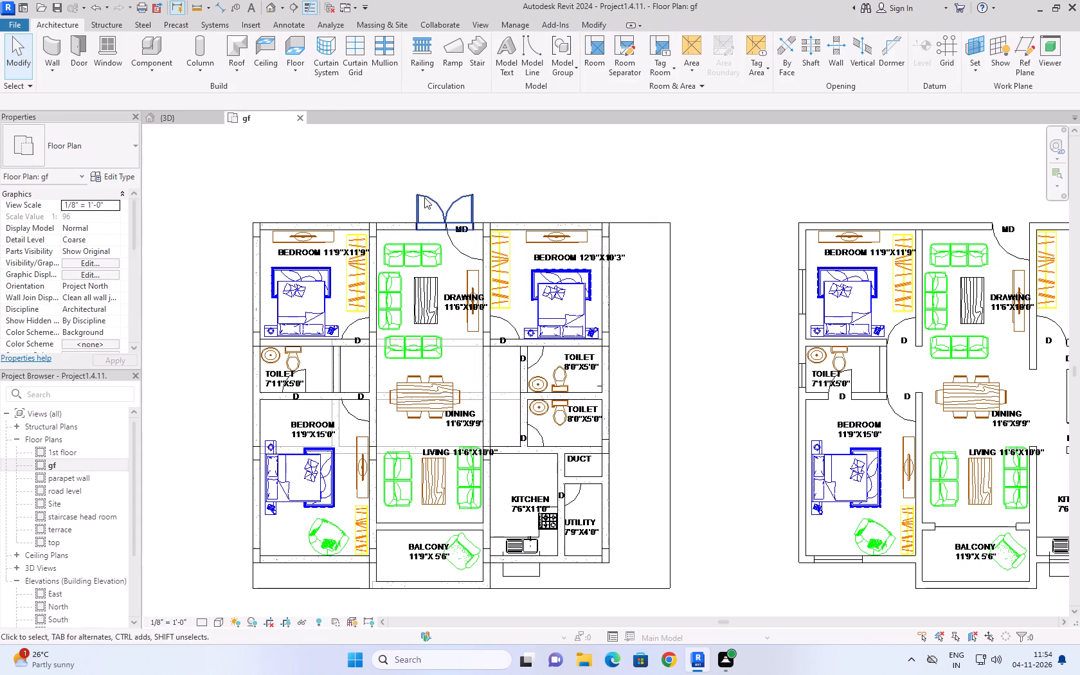
click(424, 197)
key(Delete)
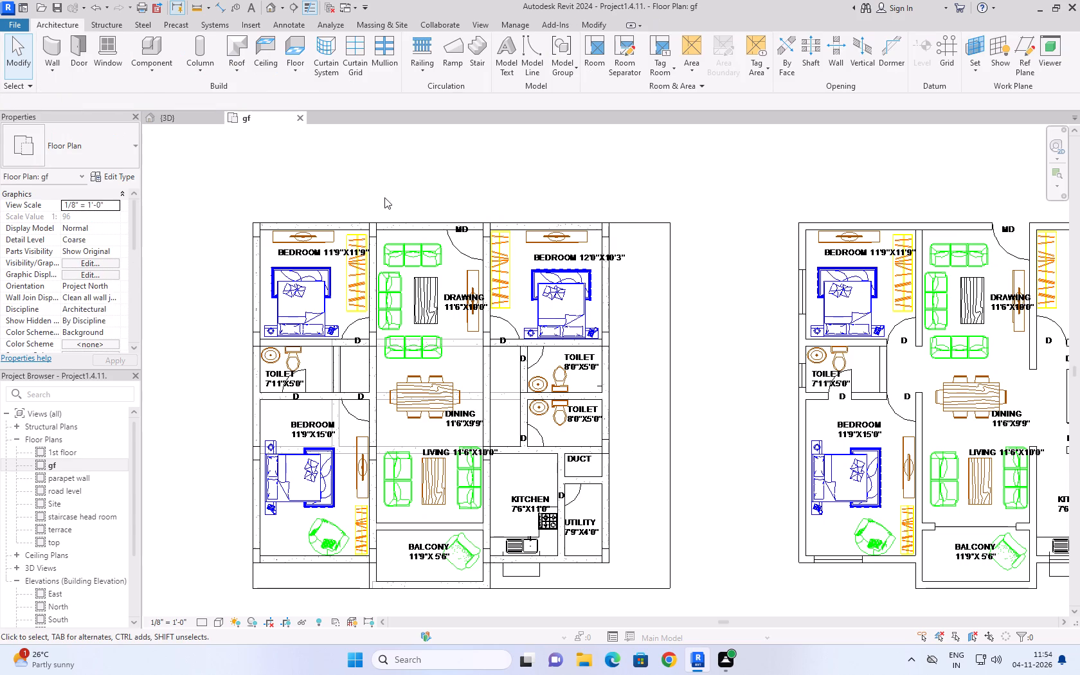
Place the 900 x 2100 Aluprof door at MD in the drawing room's outer wall, about 4'-0" from the 12'0"x10'3" bedroom partition, and check it in 3D.
click(69, 44)
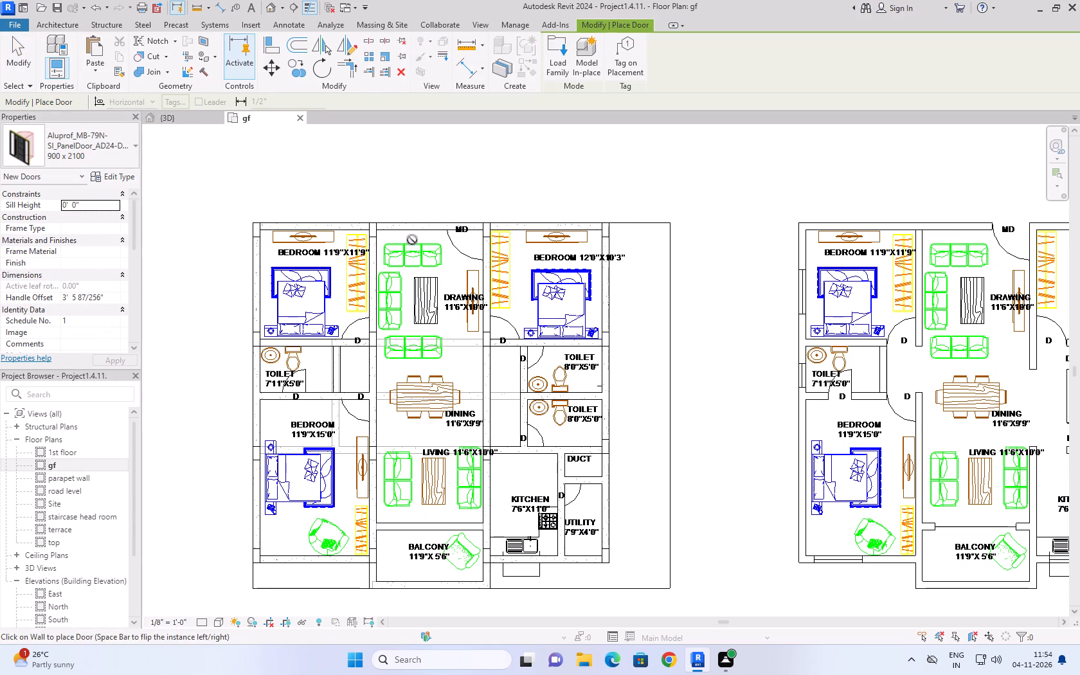
click(449, 226)
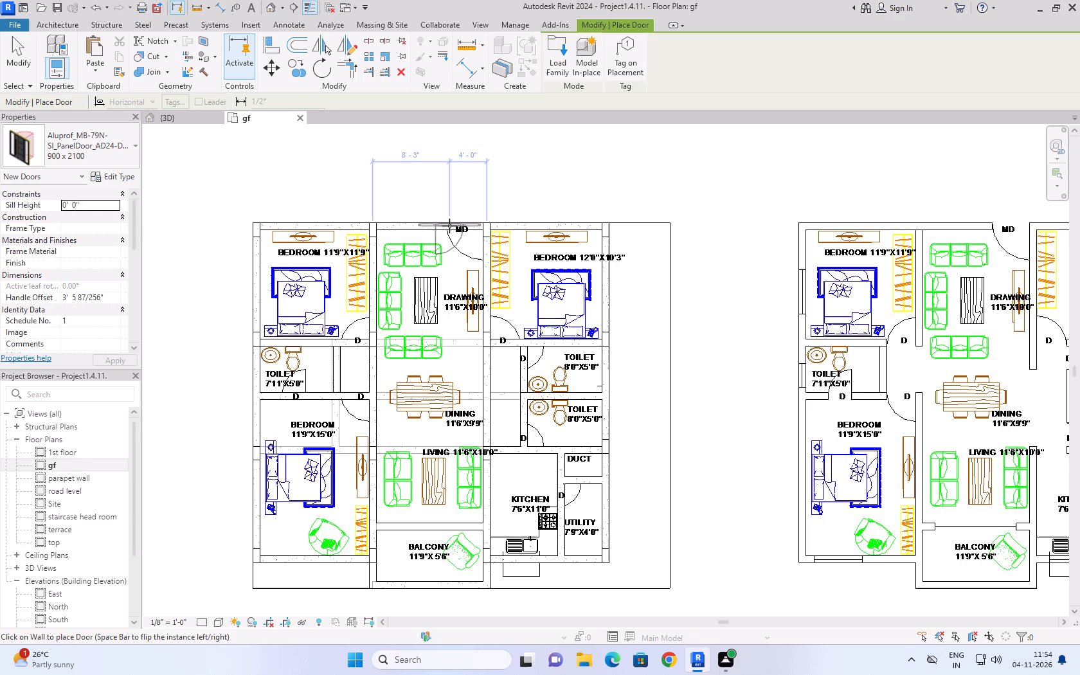
click(188, 122)
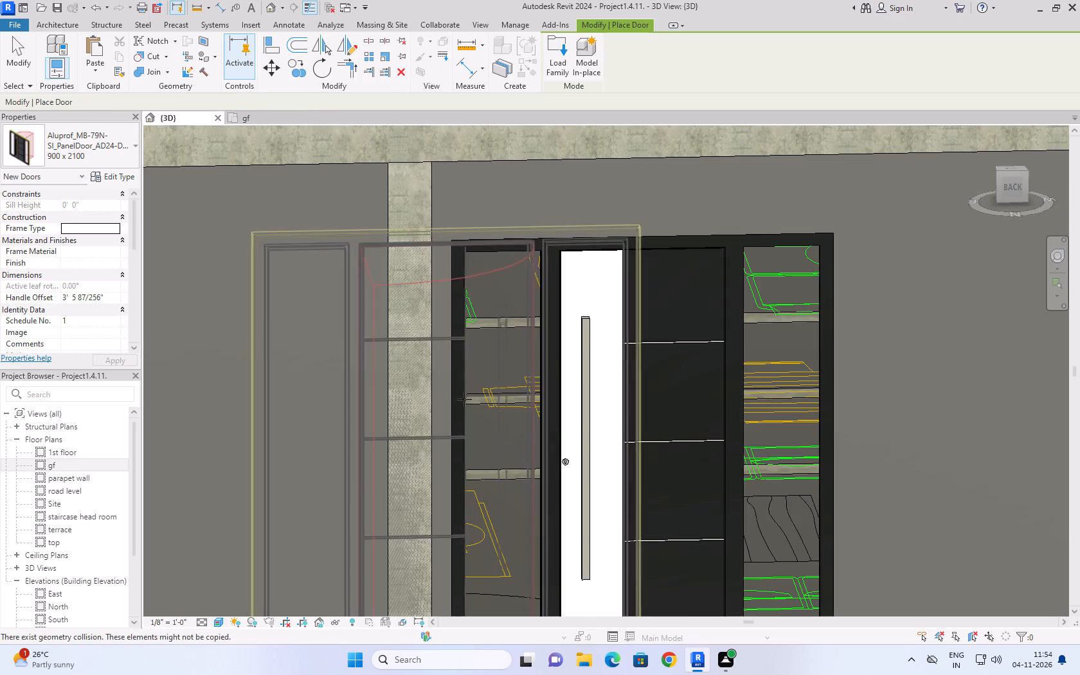
scroll(648, 369, down, 3)
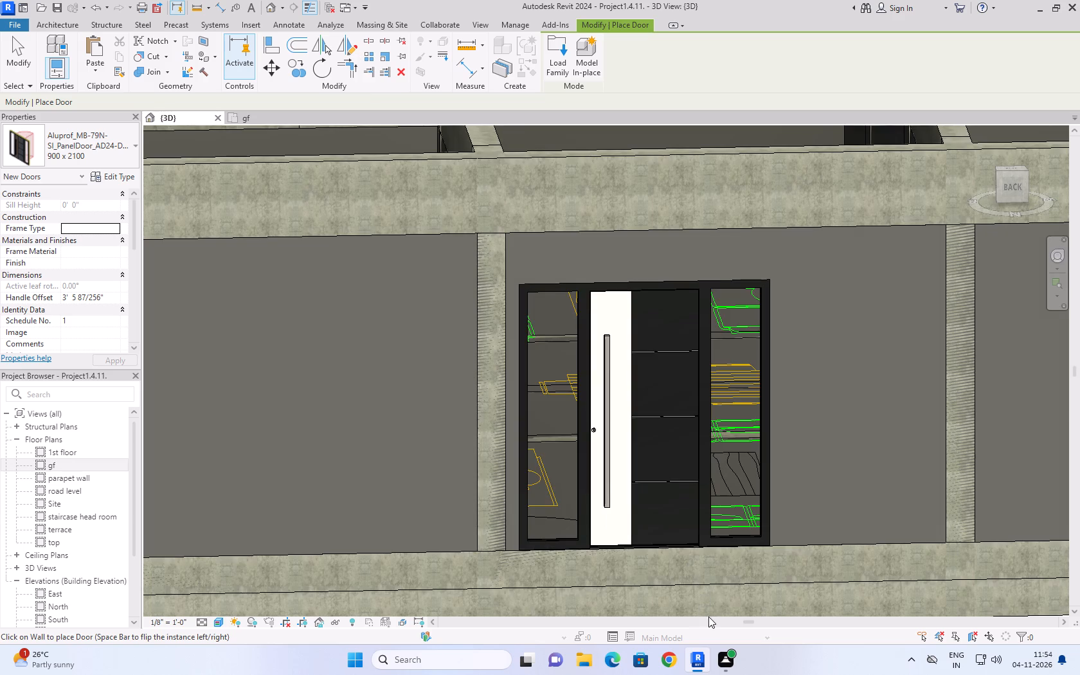
scroll(859, 571, up, 4)
scroll(858, 567, down, 3)
click(248, 114)
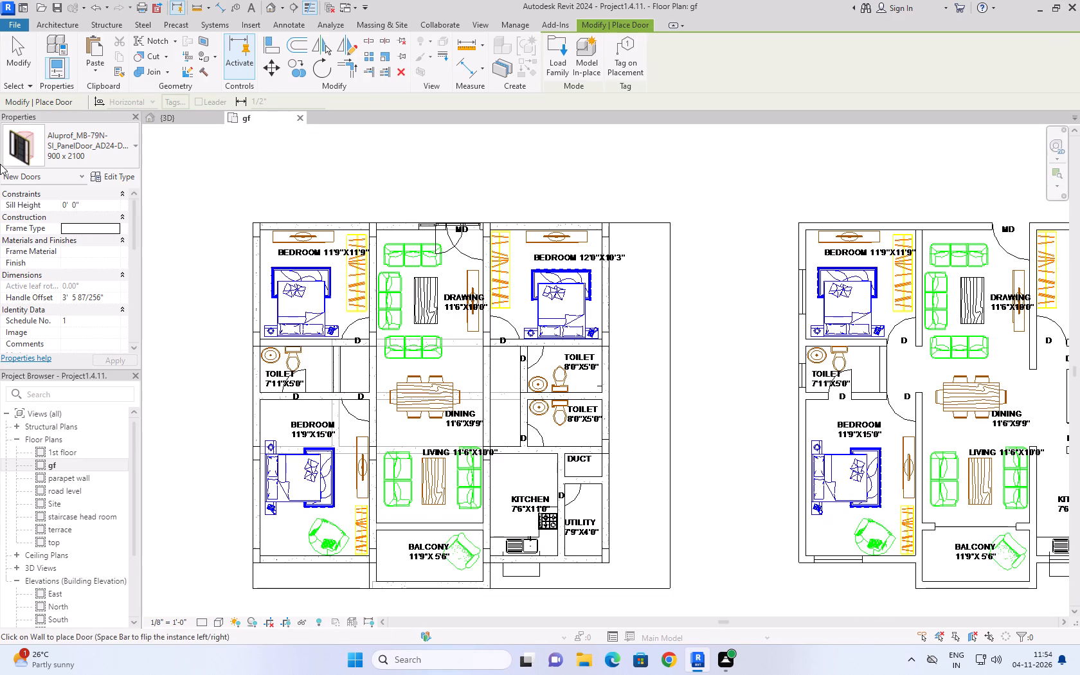
click(21, 55)
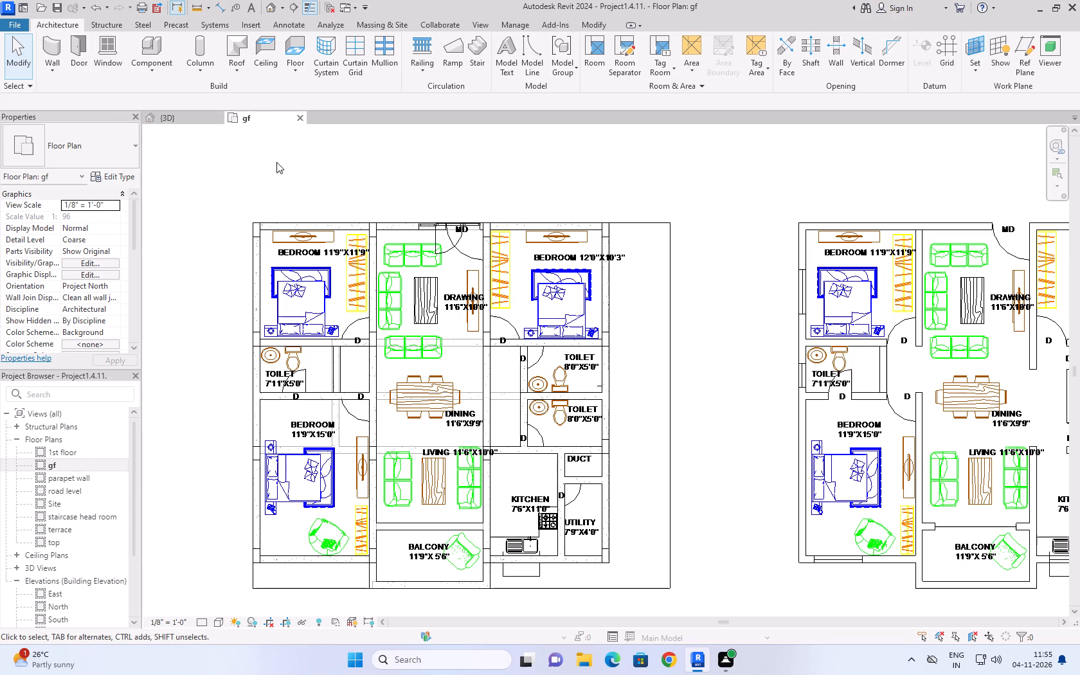
Start placing a window and open the US family library's Windows folder for loading a family.
text(wn)
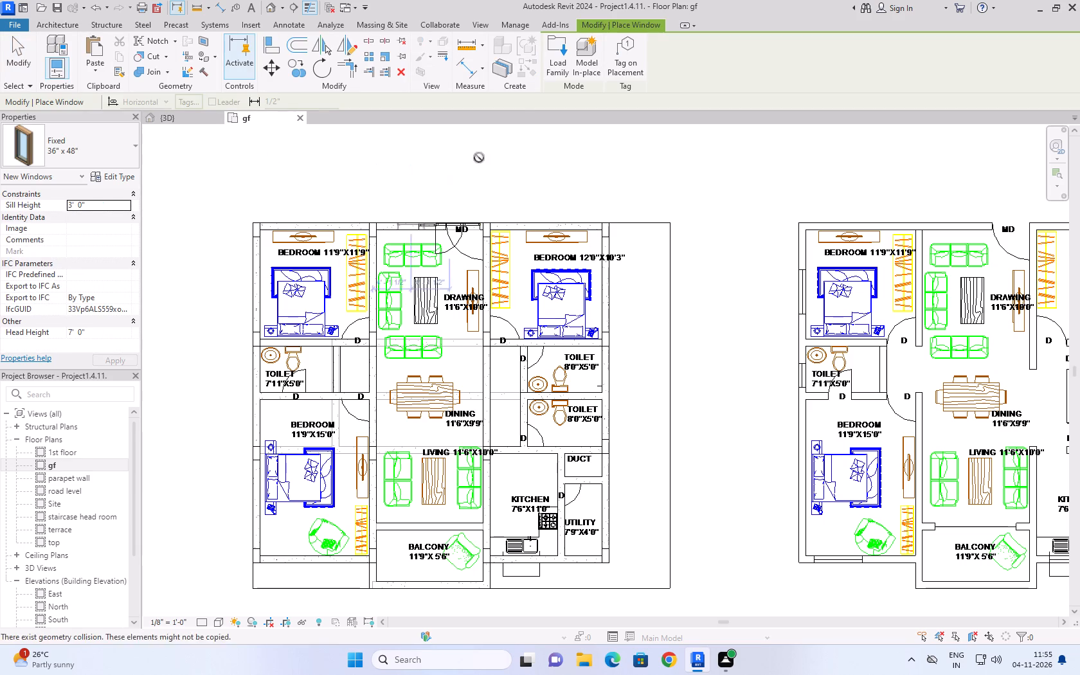
click(564, 55)
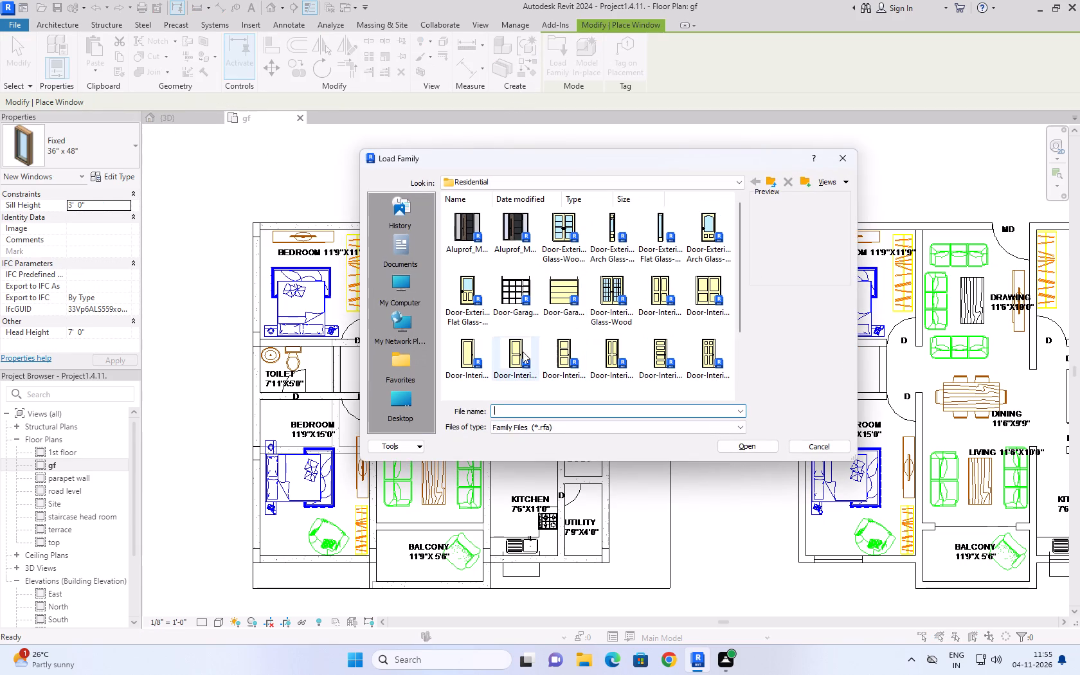
click(773, 183)
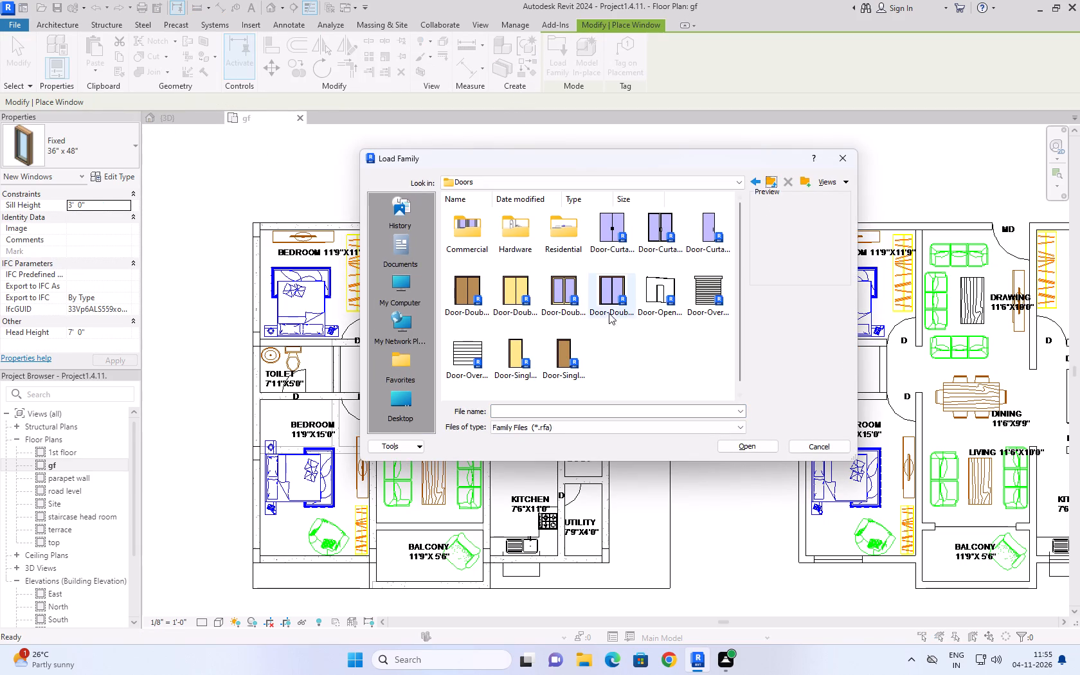
click(773, 181)
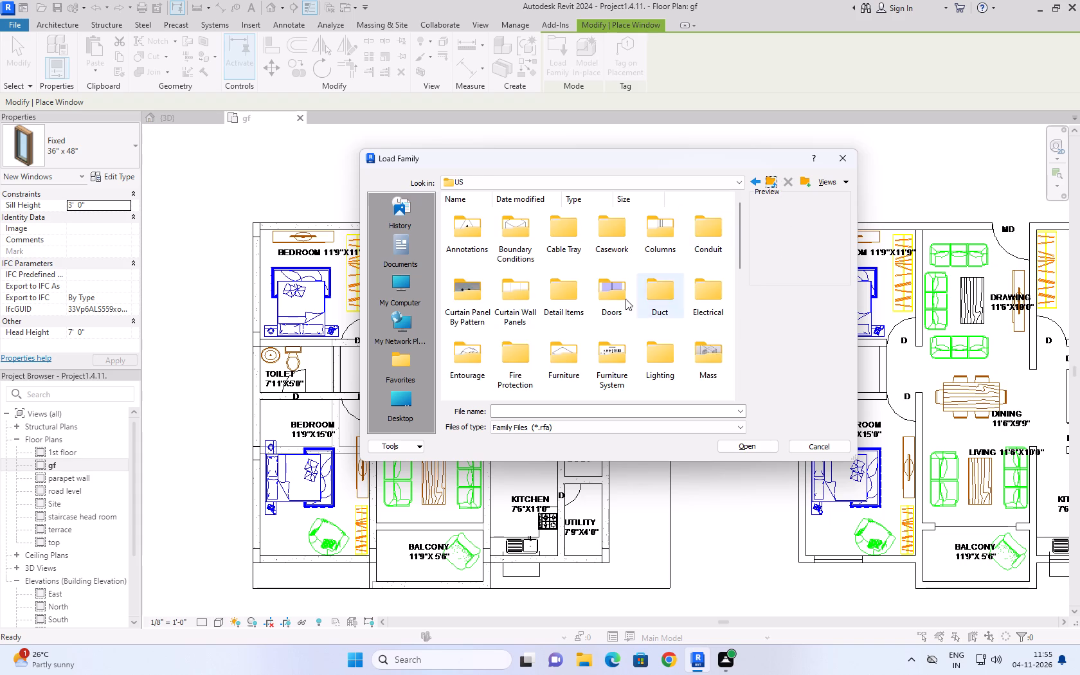
scroll(604, 322, down, 6)
double_click(527, 289)
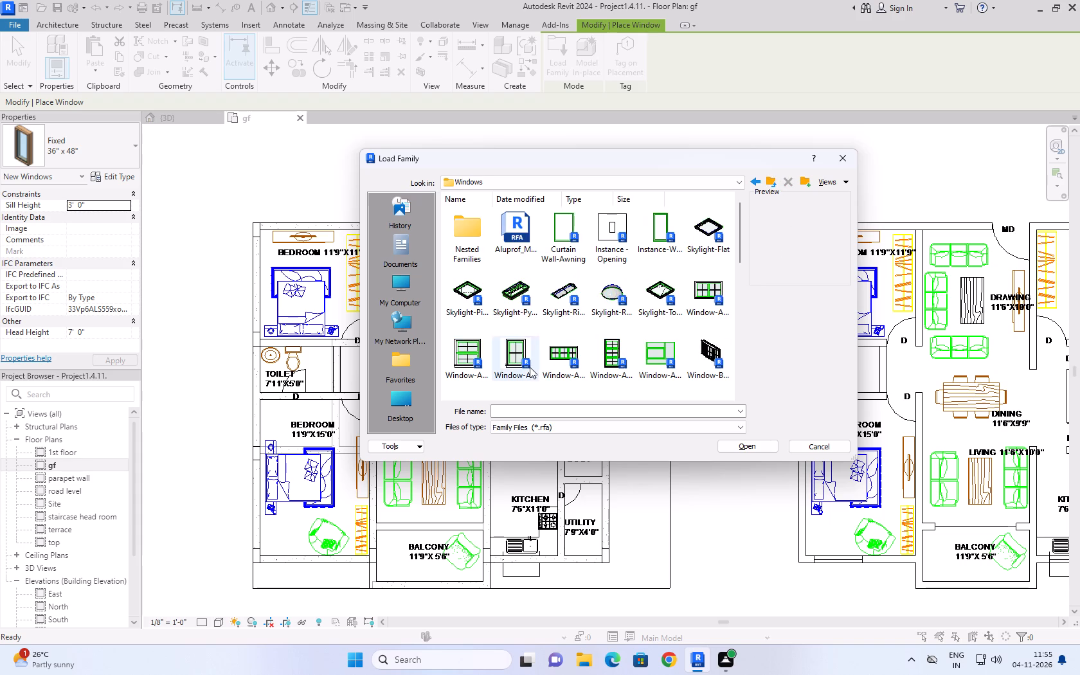
scroll(557, 307, down, 6)
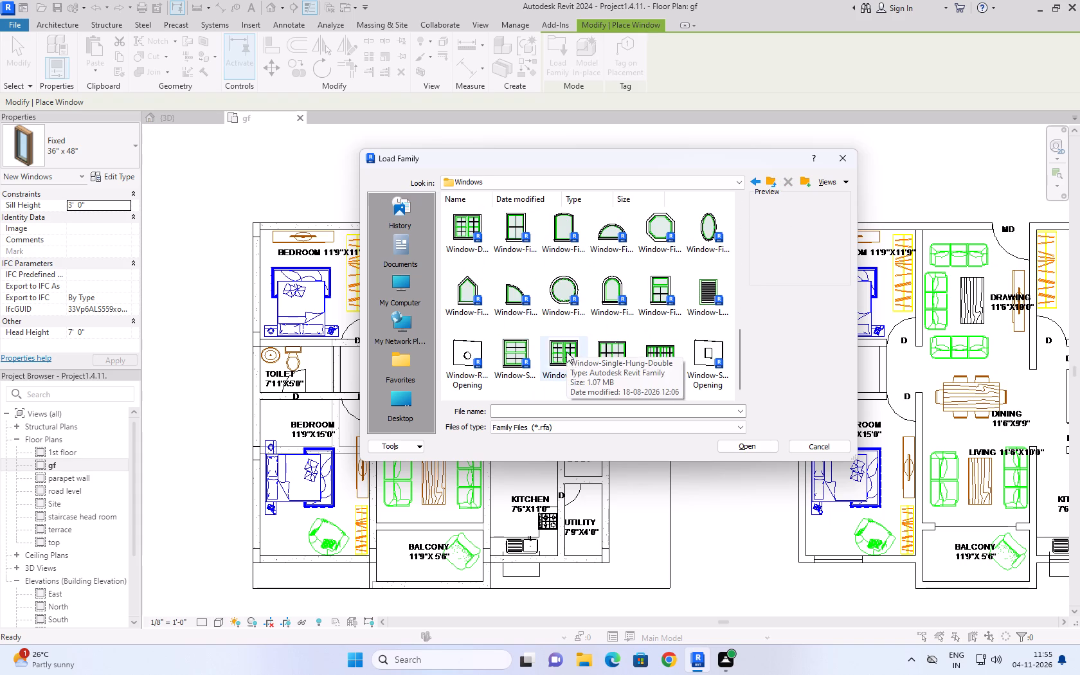
scroll(566, 355, up, 11)
Look through the Trim and Muntin folders of the Windows library's Nested Families.
double_click(475, 226)
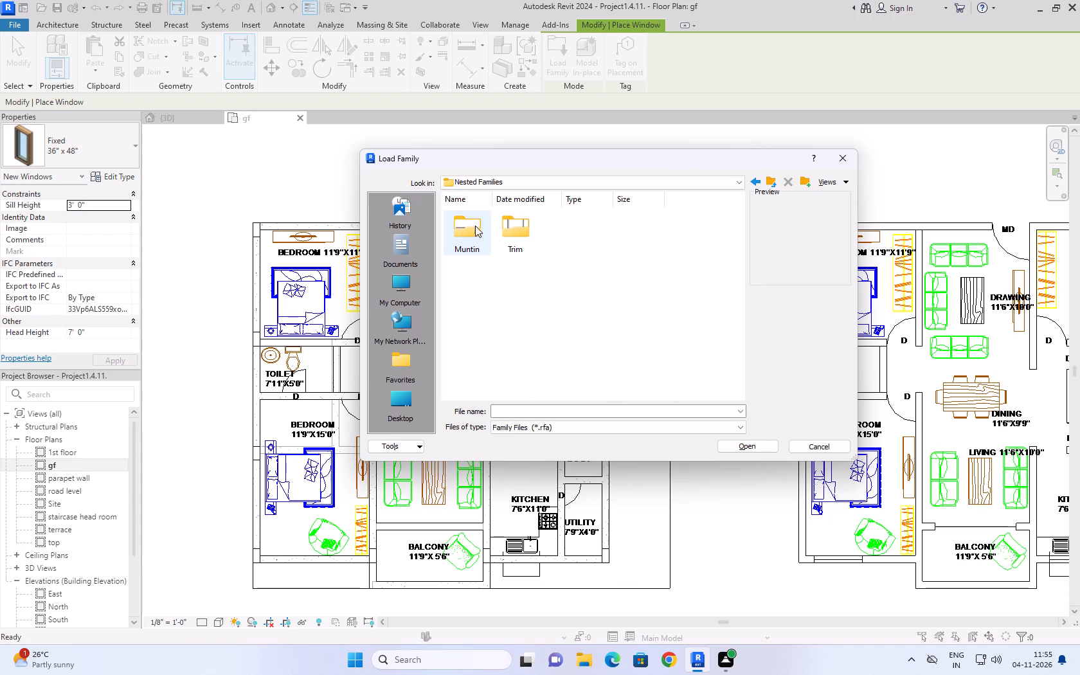
double_click(527, 232)
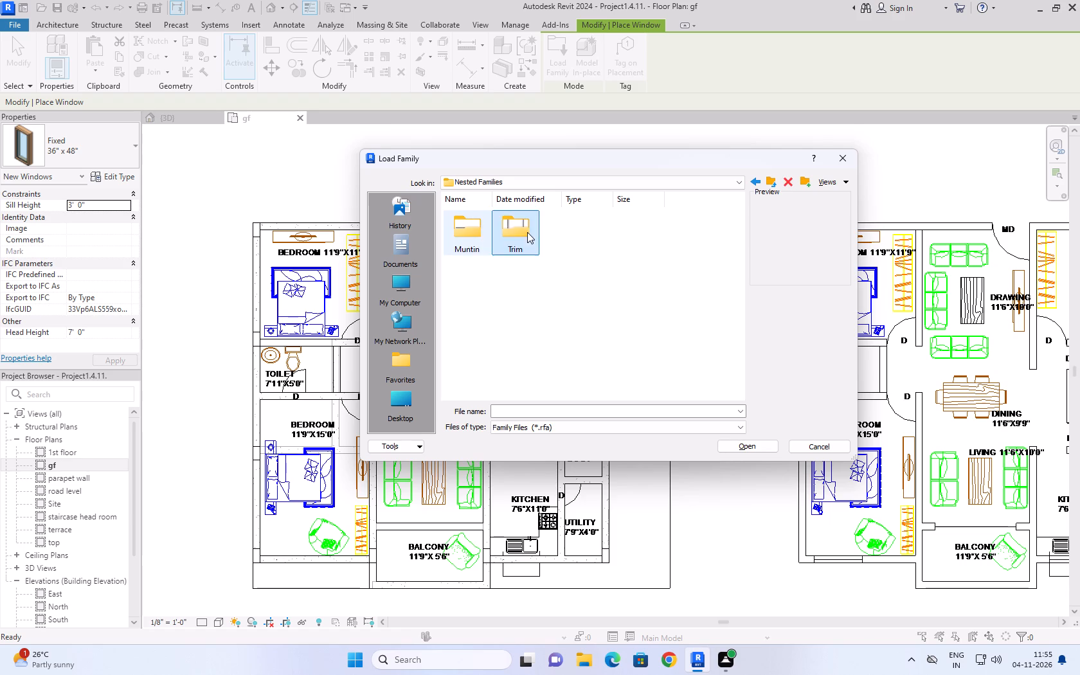
click(587, 338)
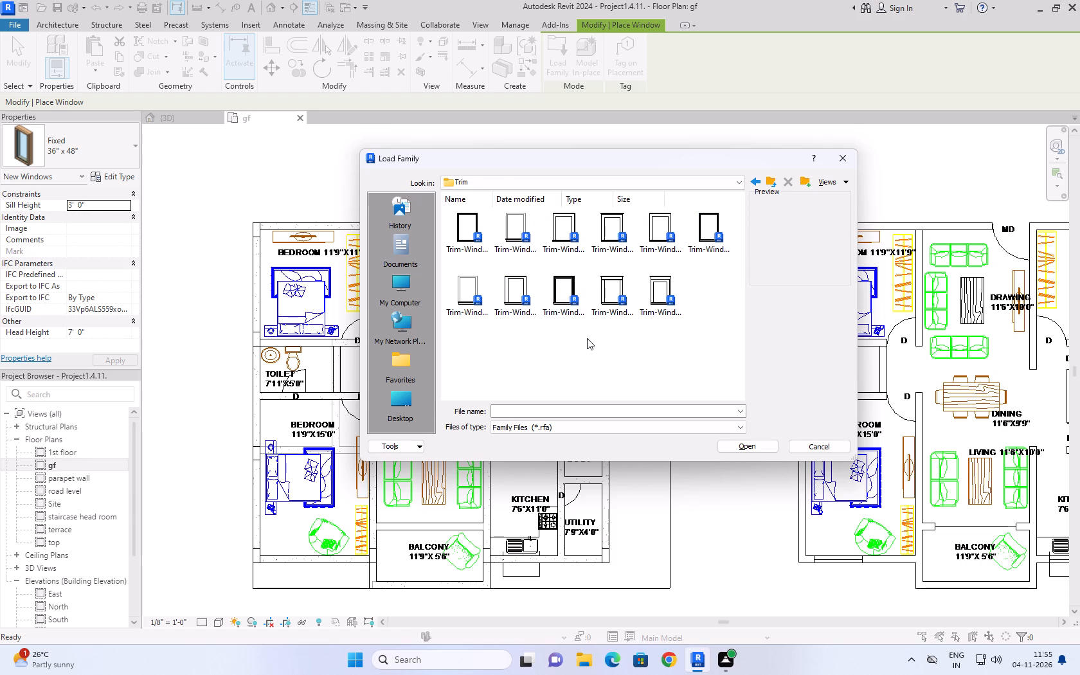
key(BackSpace)
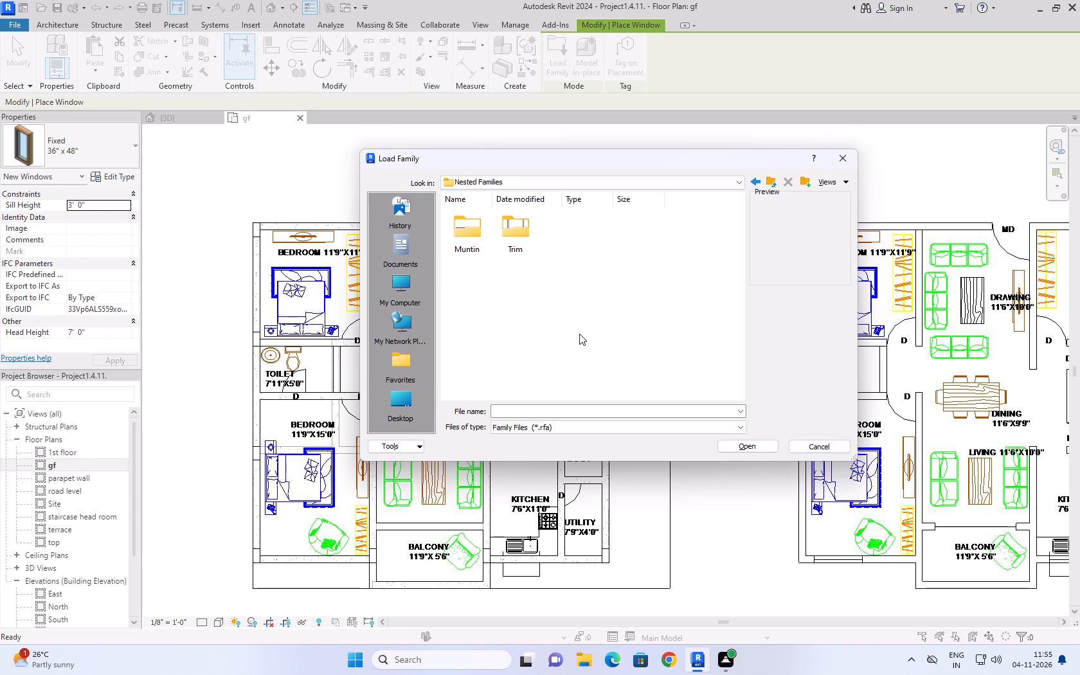
double_click(478, 227)
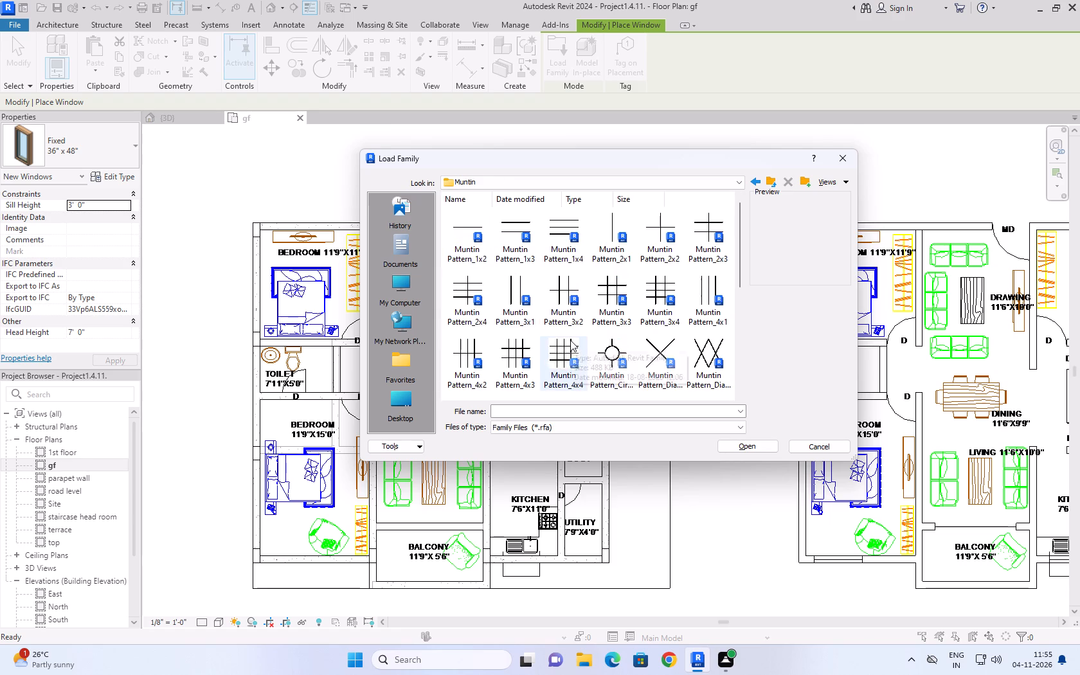
key(BackSpace)
key(BackSpace)
Load the Window-Sliding-Double family with the 48" x 36" type from the Windows folder.
scroll(591, 301, down, 2)
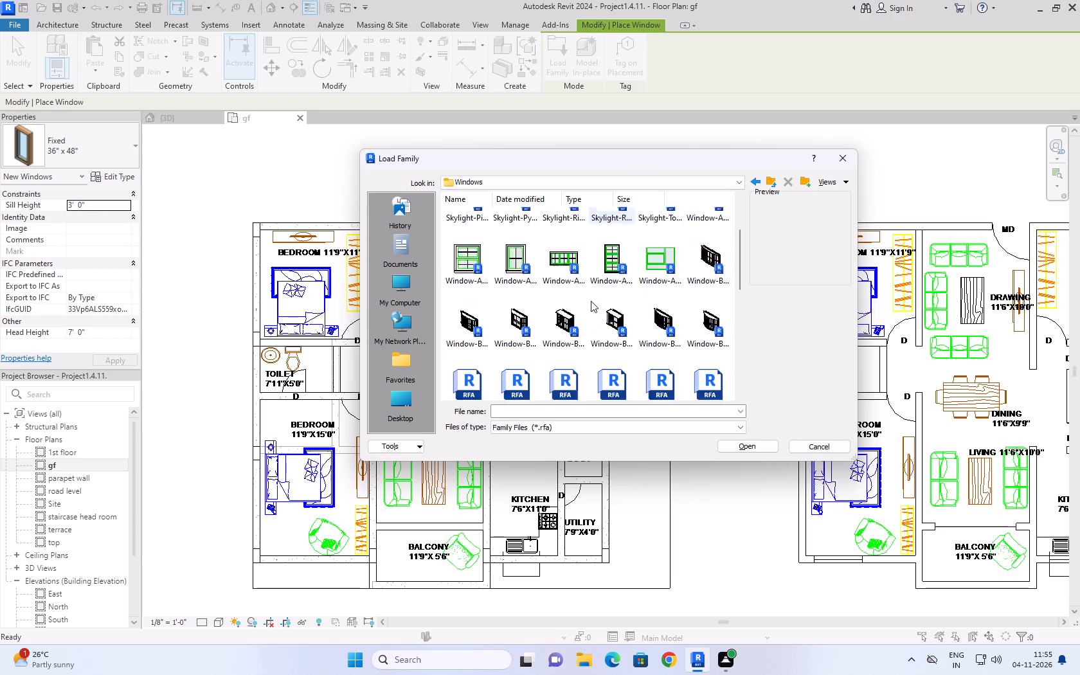
scroll(591, 301, down, 9)
click(607, 347)
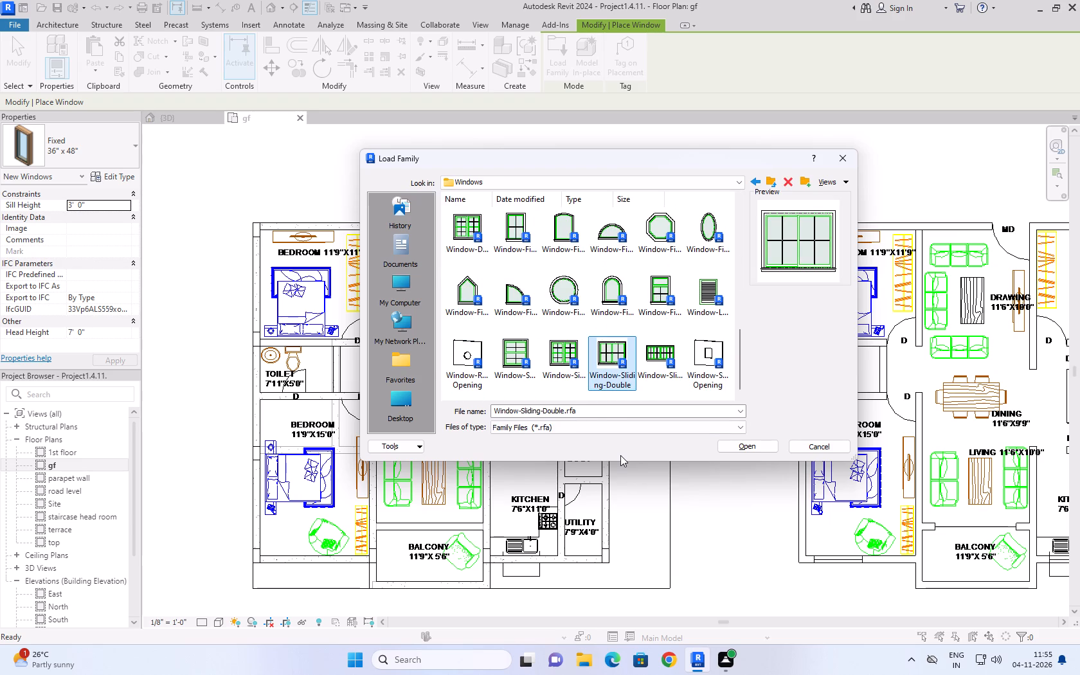
click(745, 445)
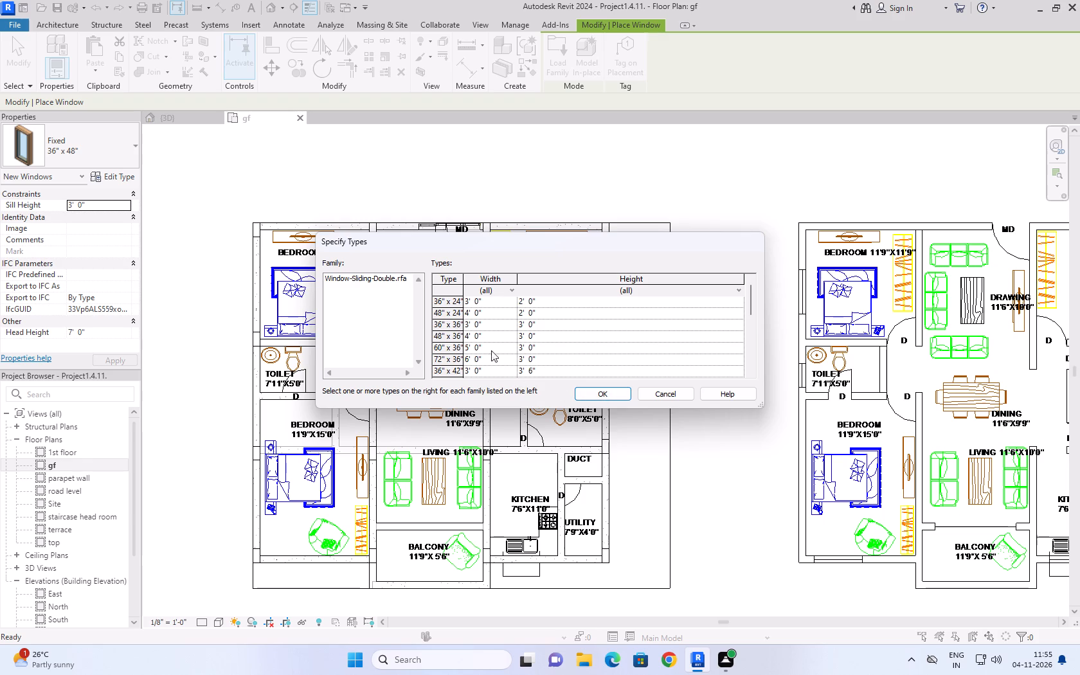
click(485, 336)
click(607, 392)
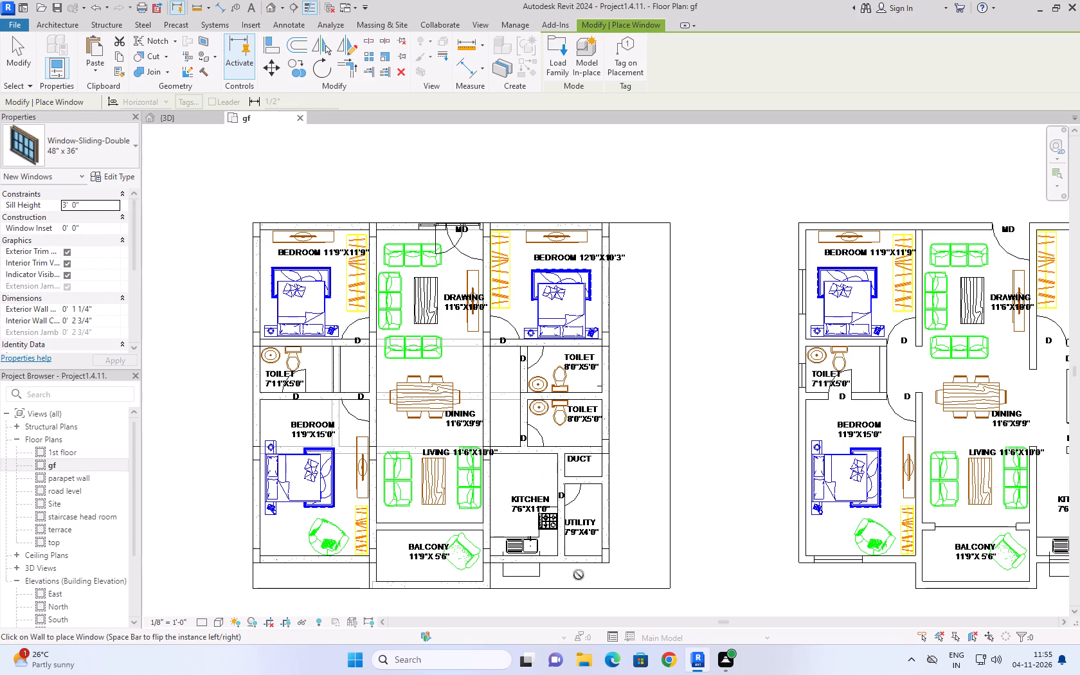
Place the 48" x 36" sliding window in the kitchen's outer wall behind the sink, centred 4'-0" from the walls on both sides.
click(526, 559)
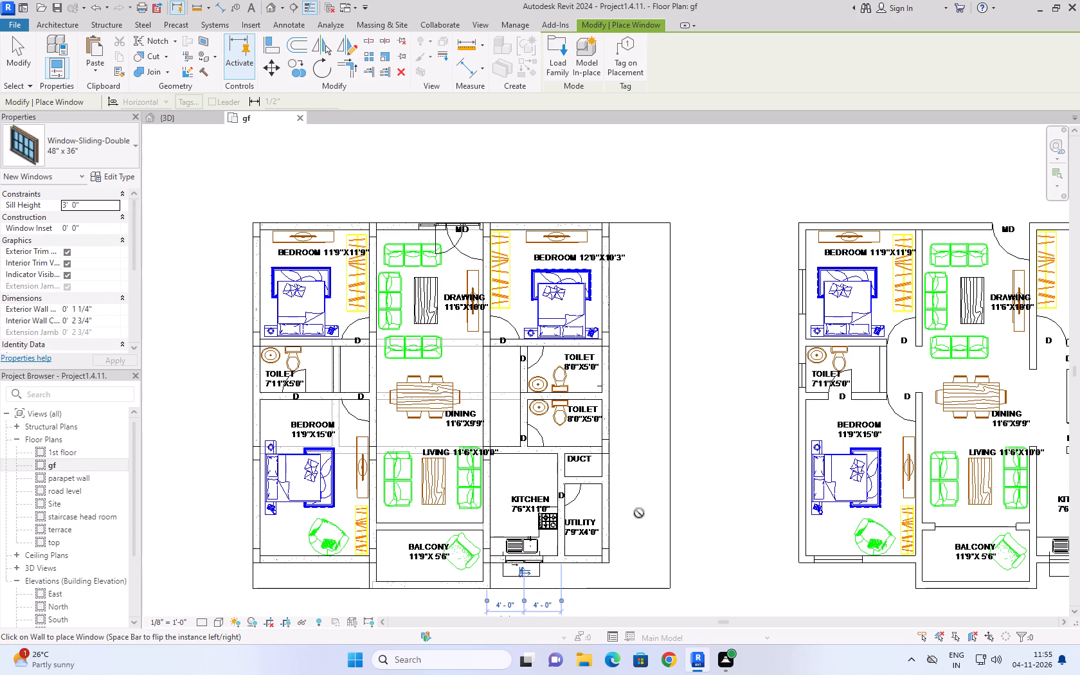
Inspect the sliding window placed in the kitchen's outer wall in the 3D view, and return to the gf floor plan.
click(188, 116)
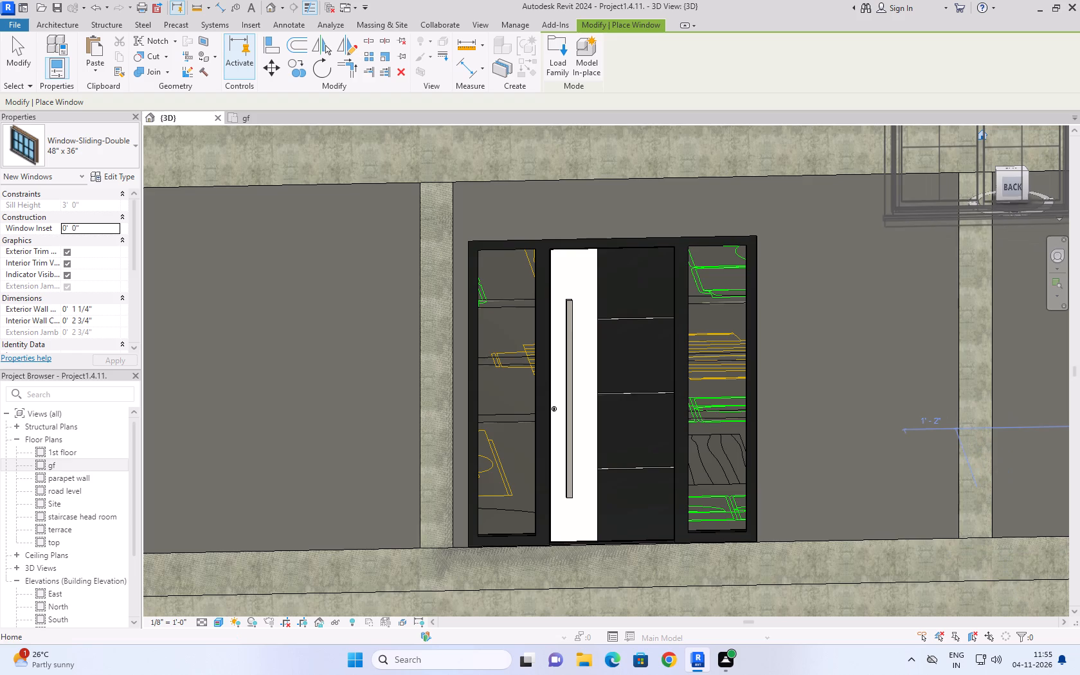
click(980, 134)
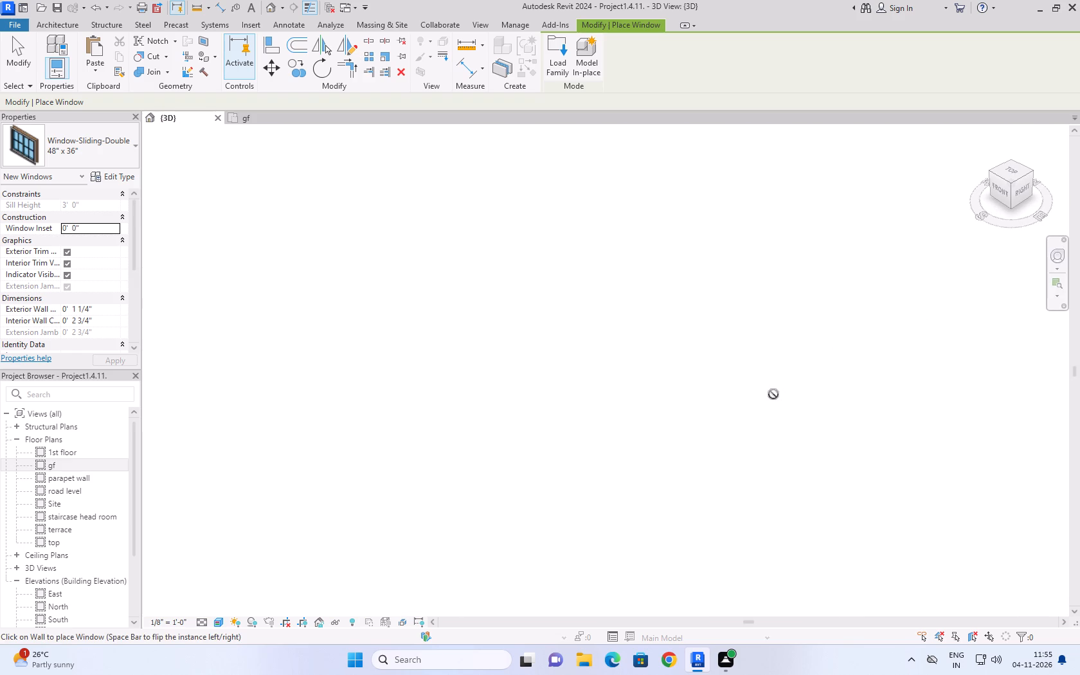
scroll(513, 458, up, 4)
scroll(541, 391, up, 2)
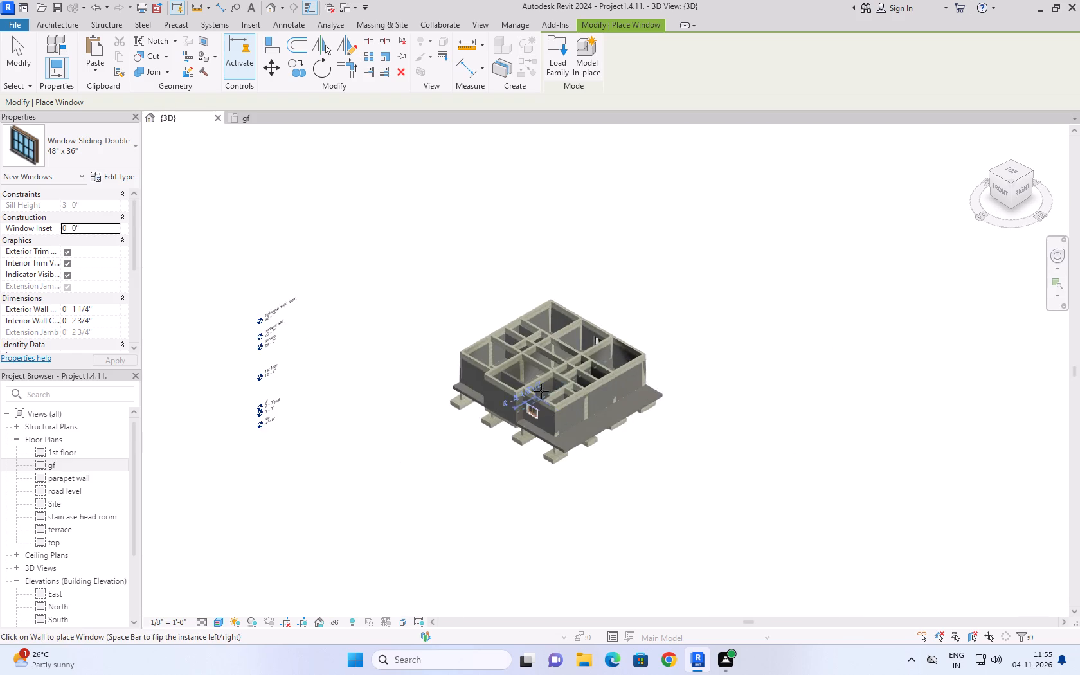
scroll(541, 391, up, 7)
scroll(518, 504, up, 11)
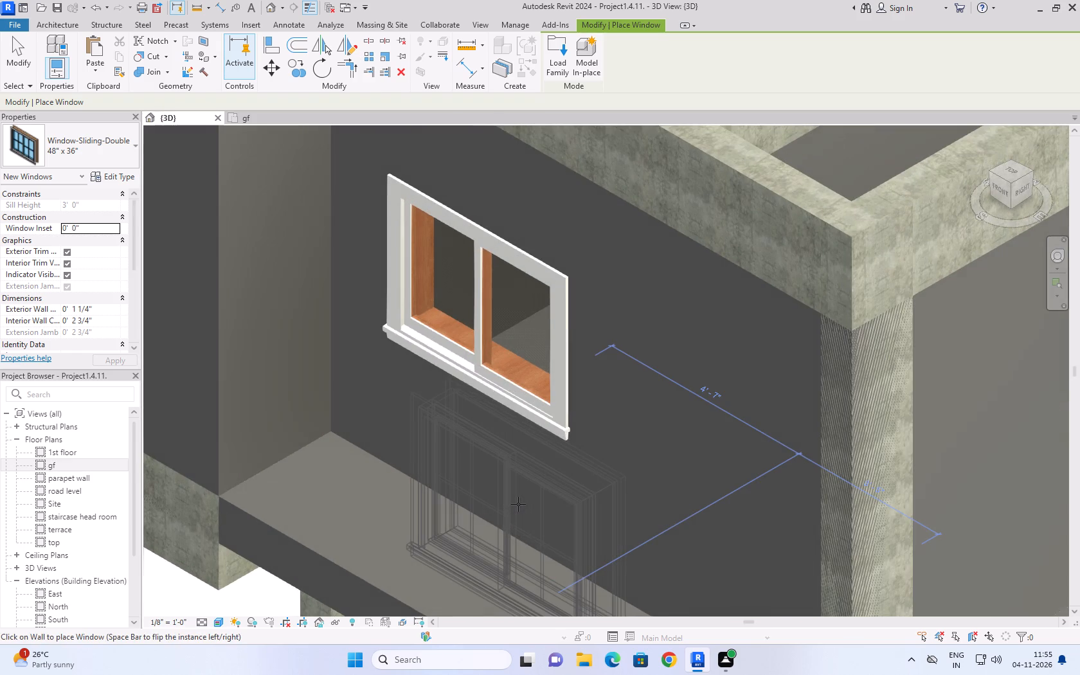
click(255, 110)
click(251, 120)
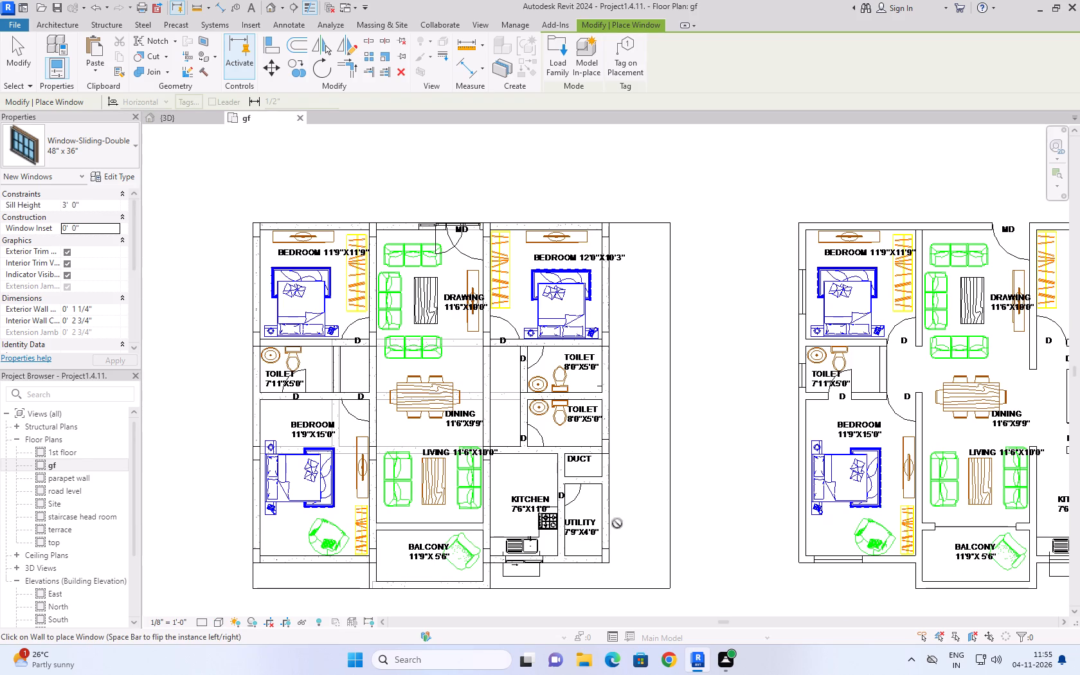
Place 48" x 36" sliding windows in the 12'0"X10'3" bedroom's two outer walls, 3'-6" from the toilet-side wall and 4'-0" from the drawing-room wall.
key(space)
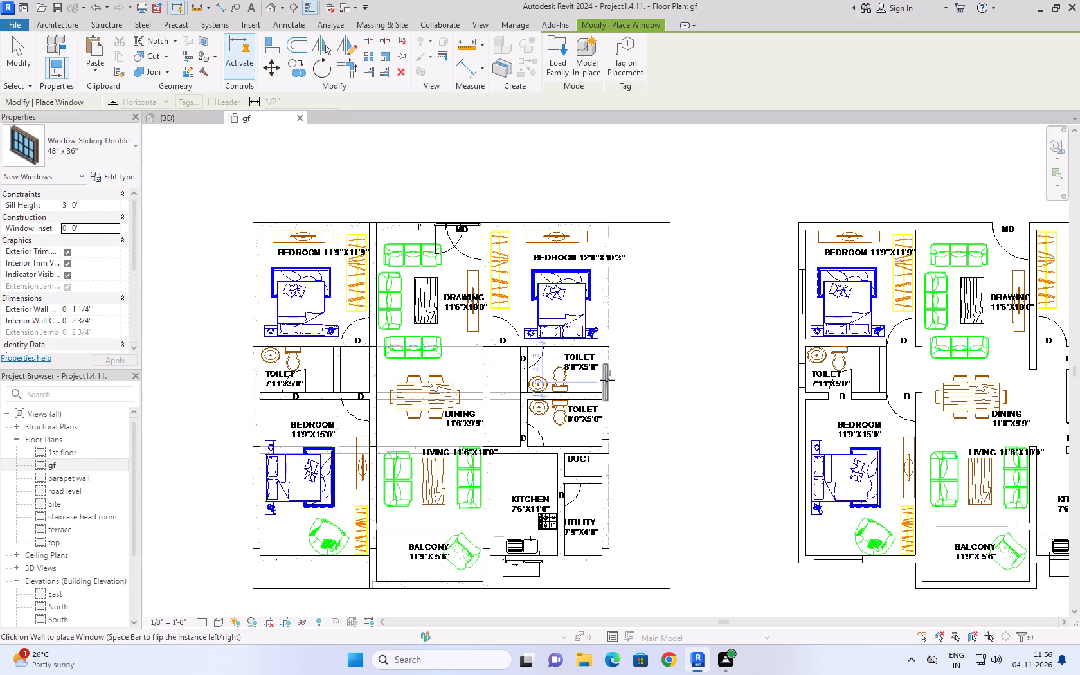
scroll(607, 376, up, 5)
scroll(609, 379, down, 4)
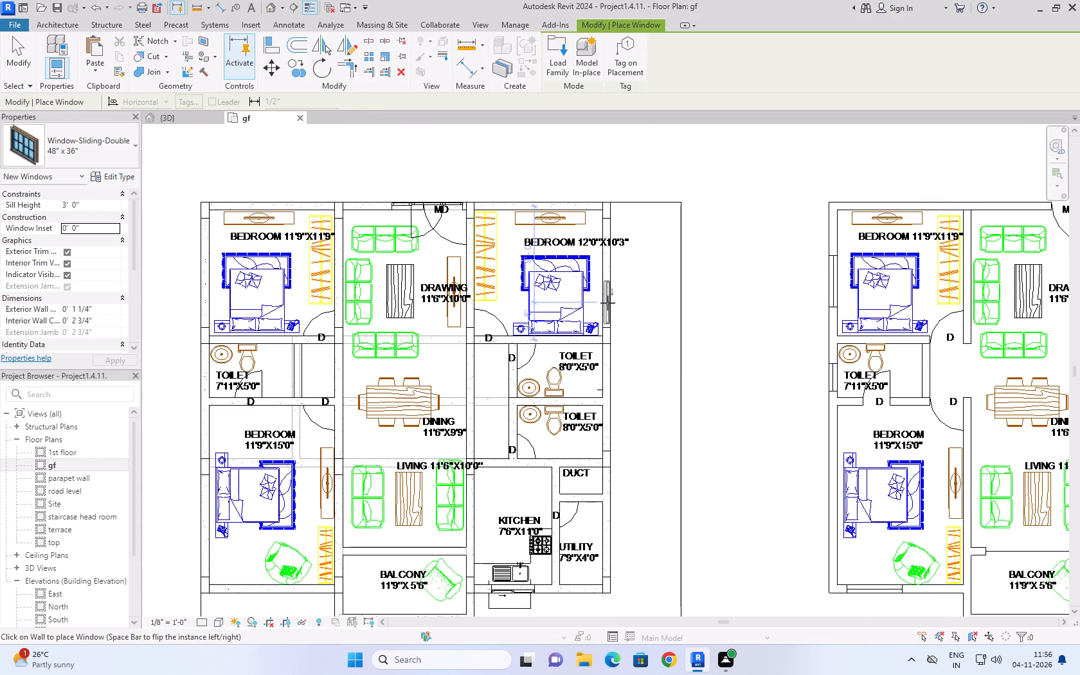
click(607, 303)
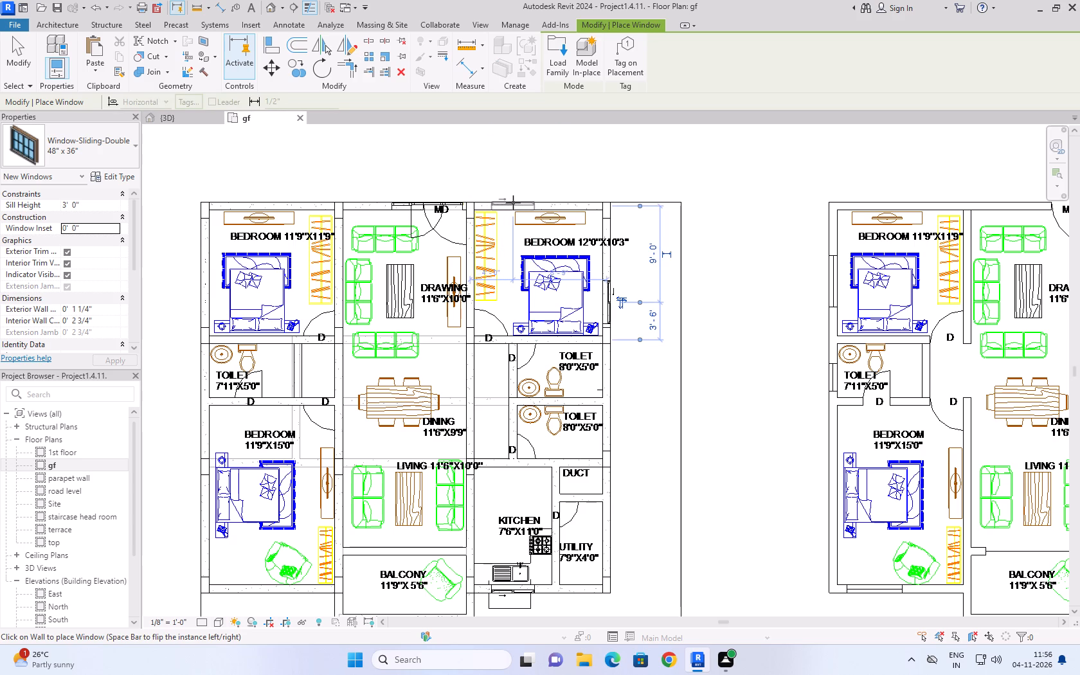
click(513, 203)
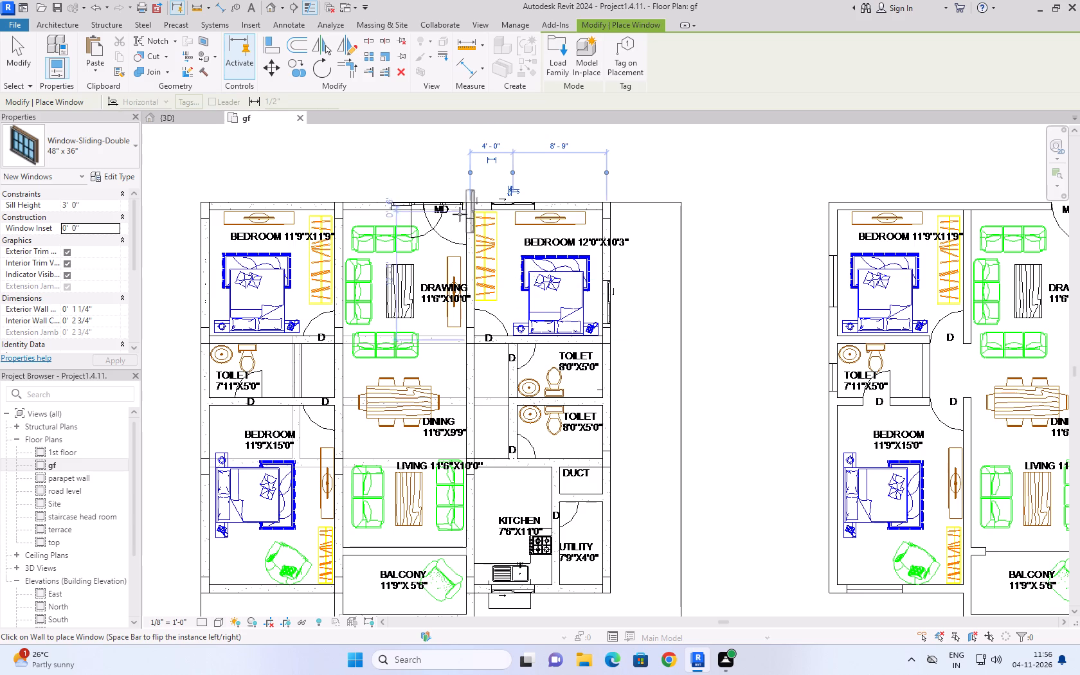
Place 48" x 36" sliding windows in the 11'9"X11'9" bedroom's two outer walls, 2'-6" from the drawing-room wall and about 8'-0" from the upper wall.
click(311, 206)
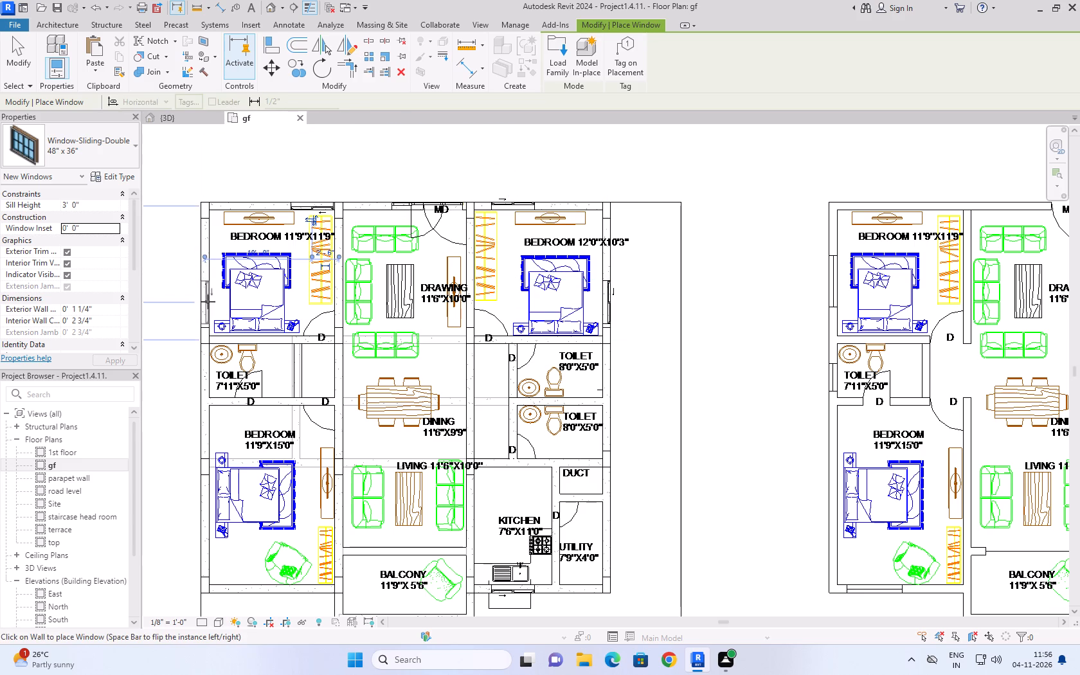
click(209, 290)
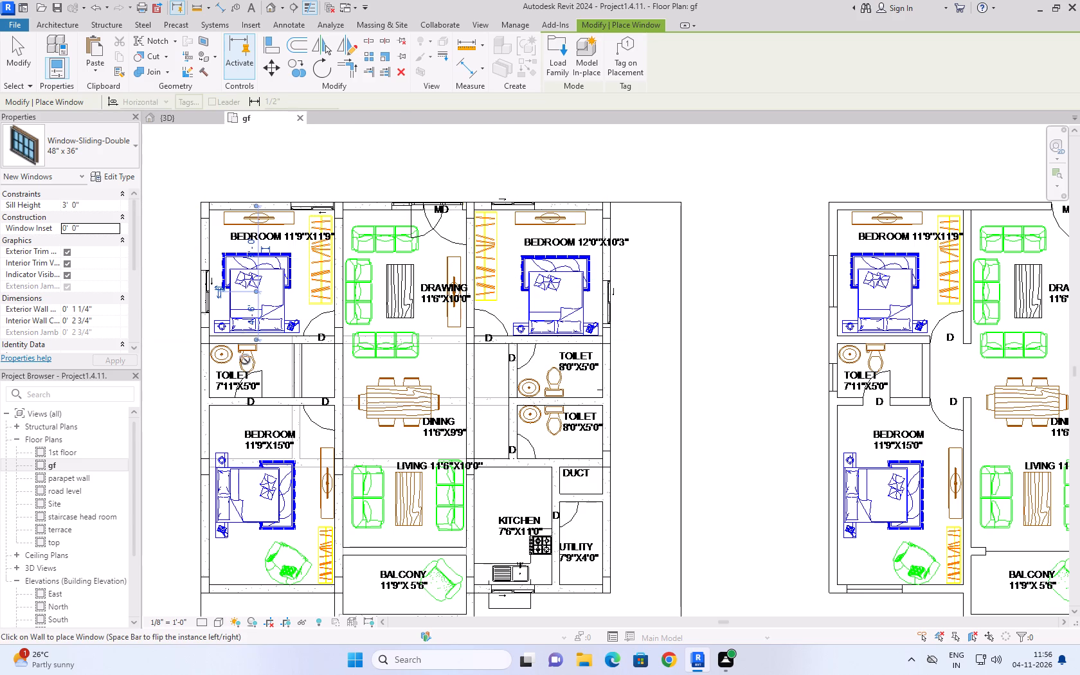
Place 48" x 36" sliding windows in the 11'9"X15'0" bedroom's two outer walls, 3'-0" from the toilet-side wall and 3'-0" from the living-room-side wall.
scroll(316, 251, down, 3)
scroll(248, 467, up, 5)
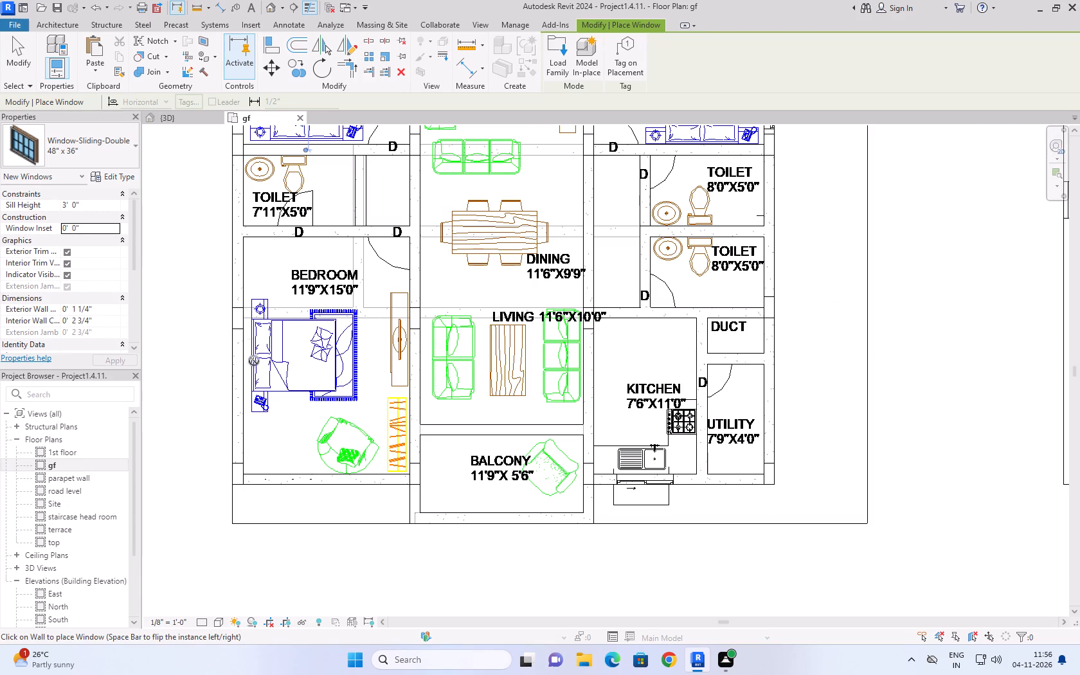
click(236, 273)
scroll(265, 318, down, 3)
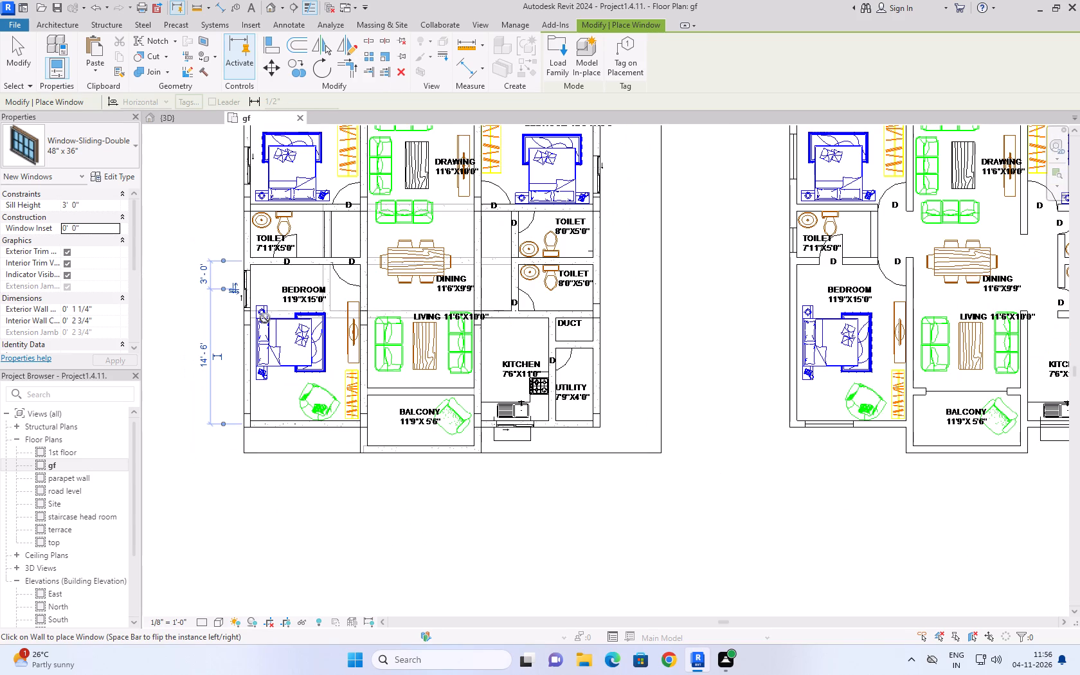
key(space)
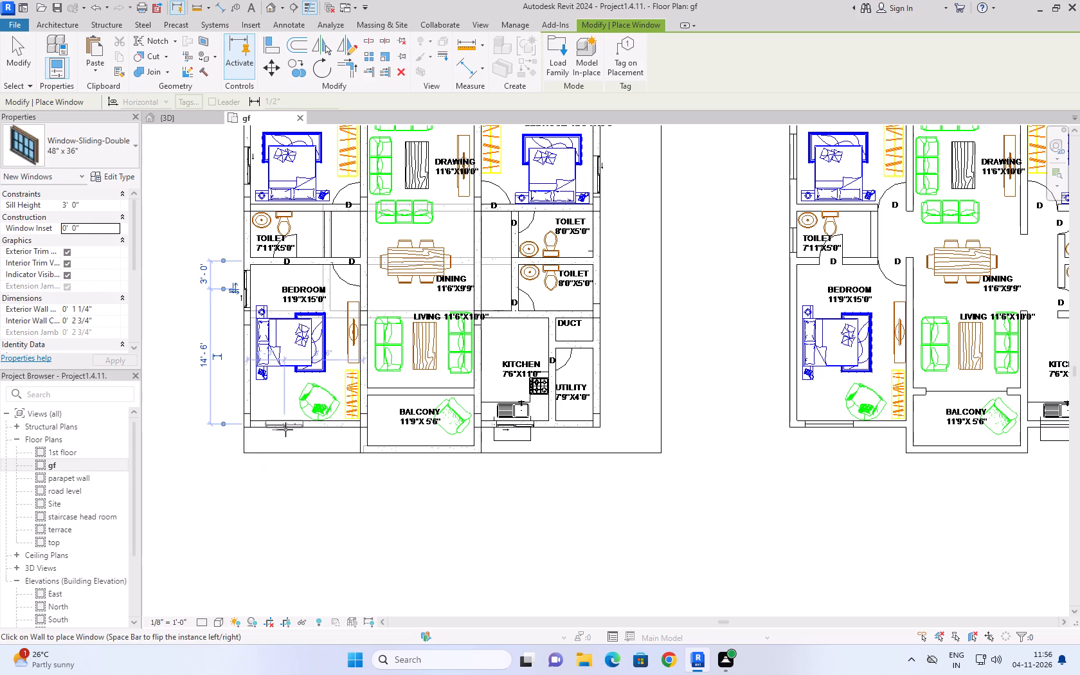
click(334, 429)
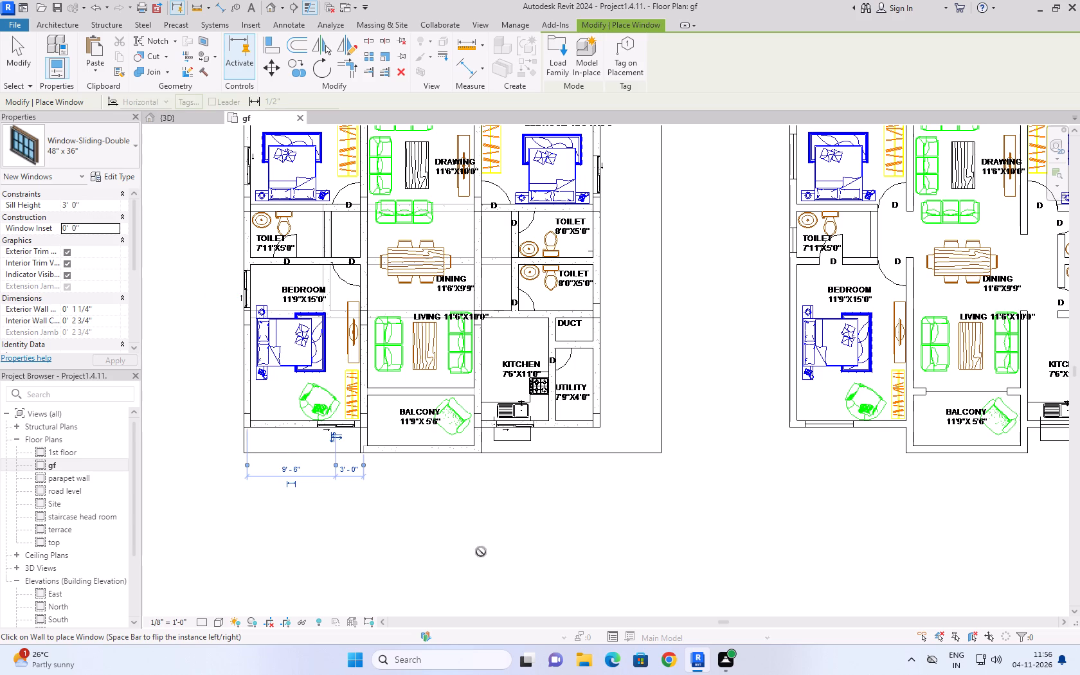
Examine the placed bedroom windows around the building in 3D, ending window placement and checking which way they face.
click(157, 111)
click(159, 113)
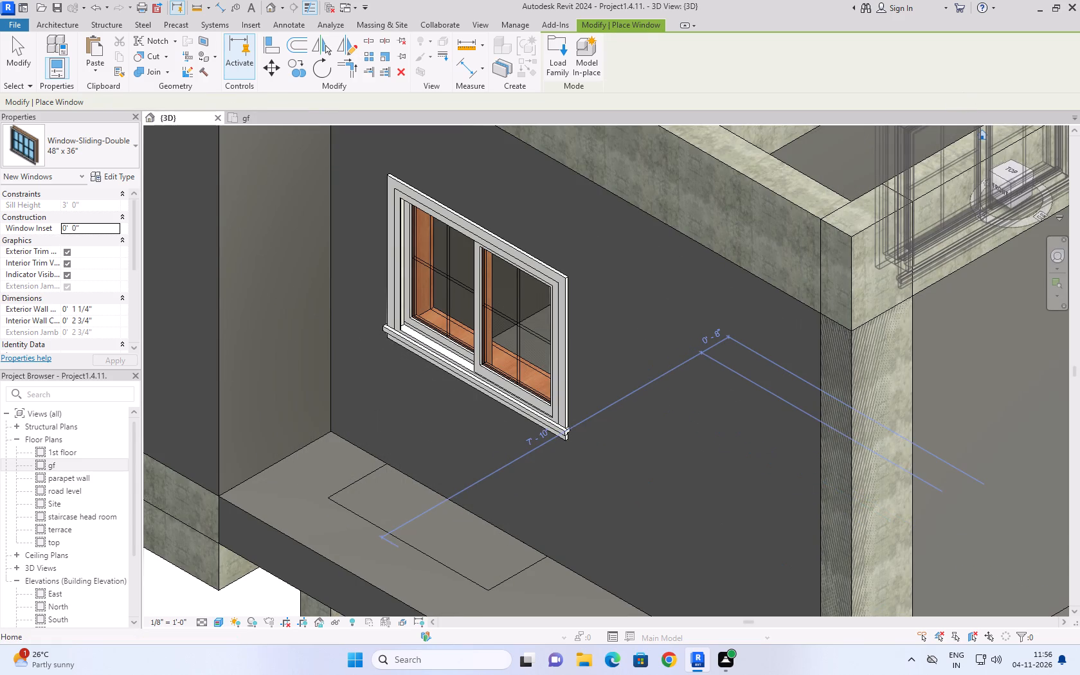
click(981, 136)
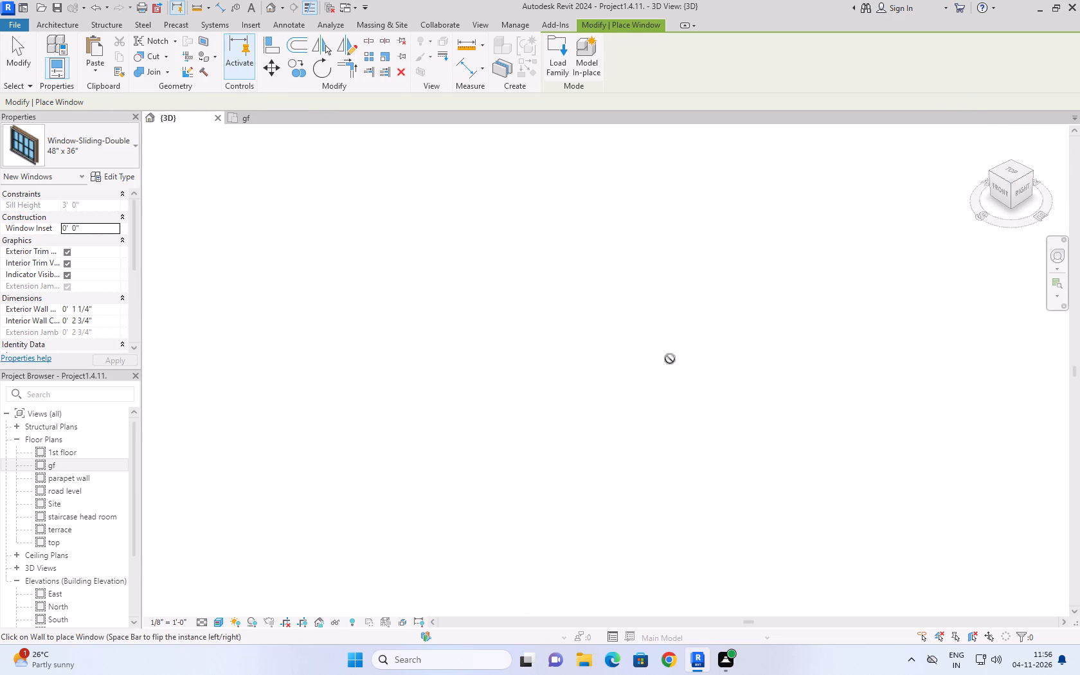
scroll(588, 371, up, 7)
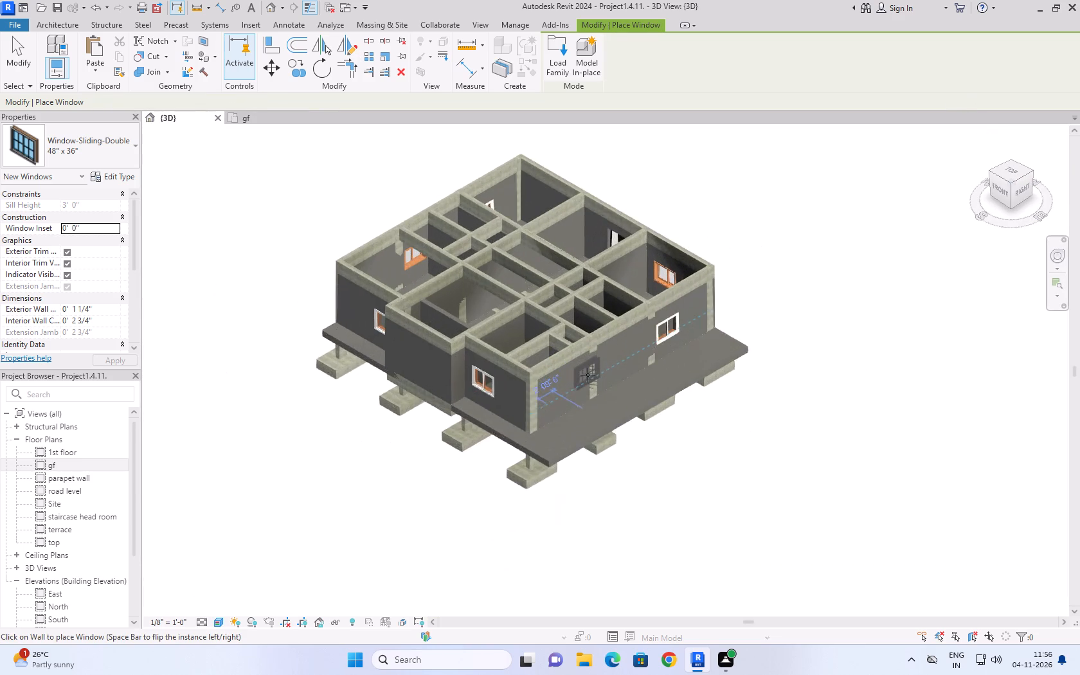
scroll(588, 375, up, 3)
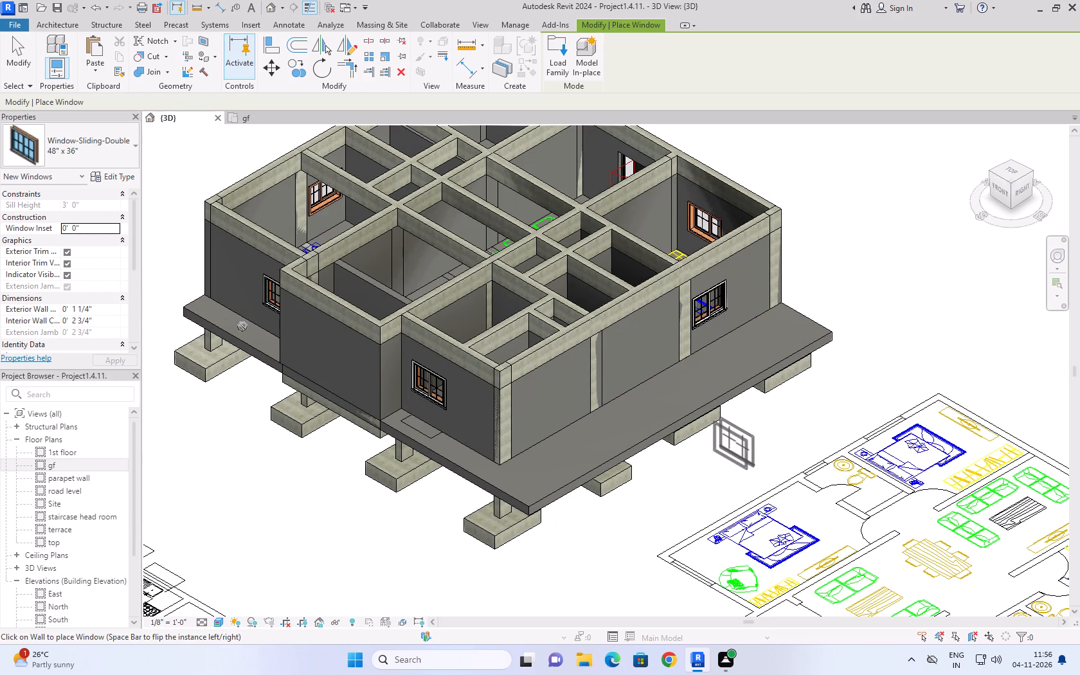
click(24, 55)
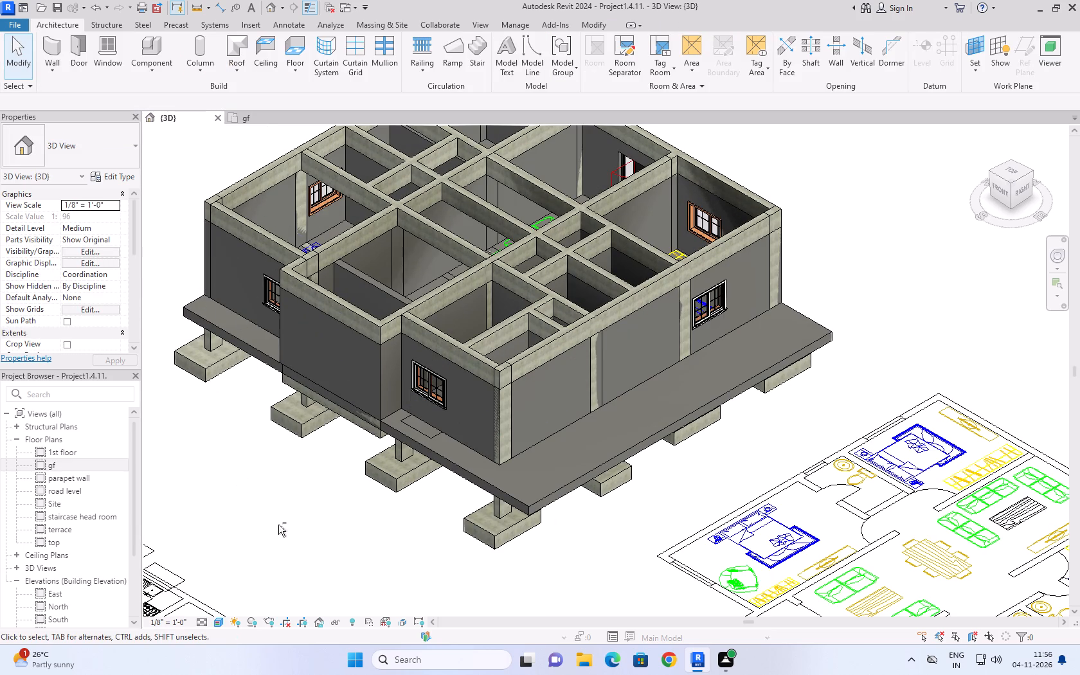
shift+middle_drag(309, 523, 482, 503)
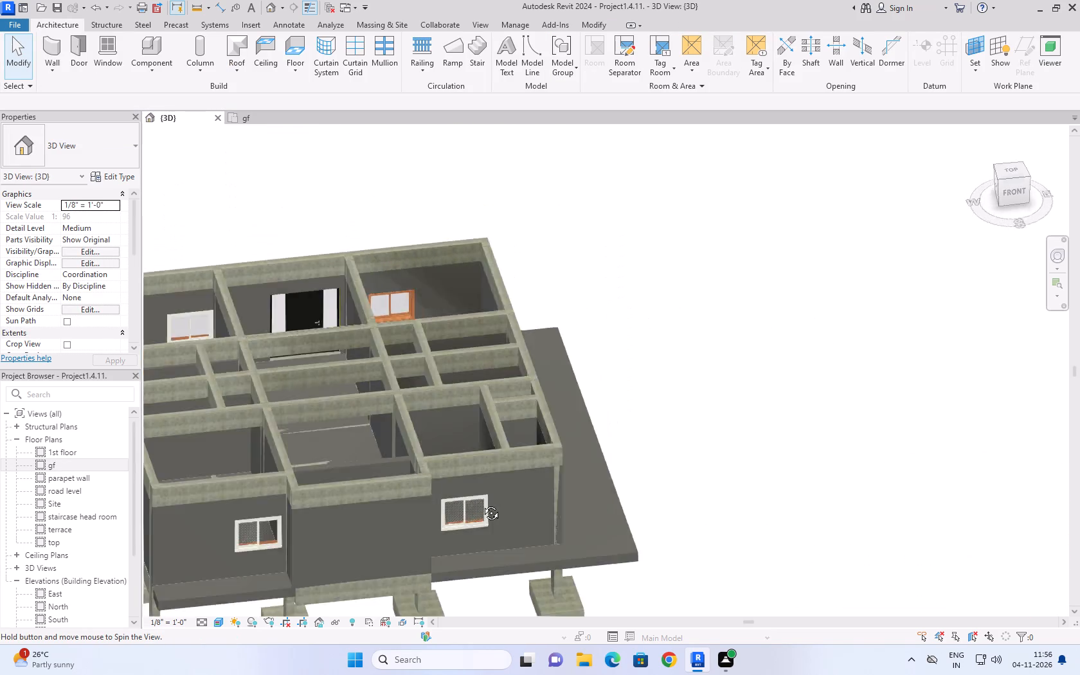
shift+middle_drag(482, 503, 647, 388)
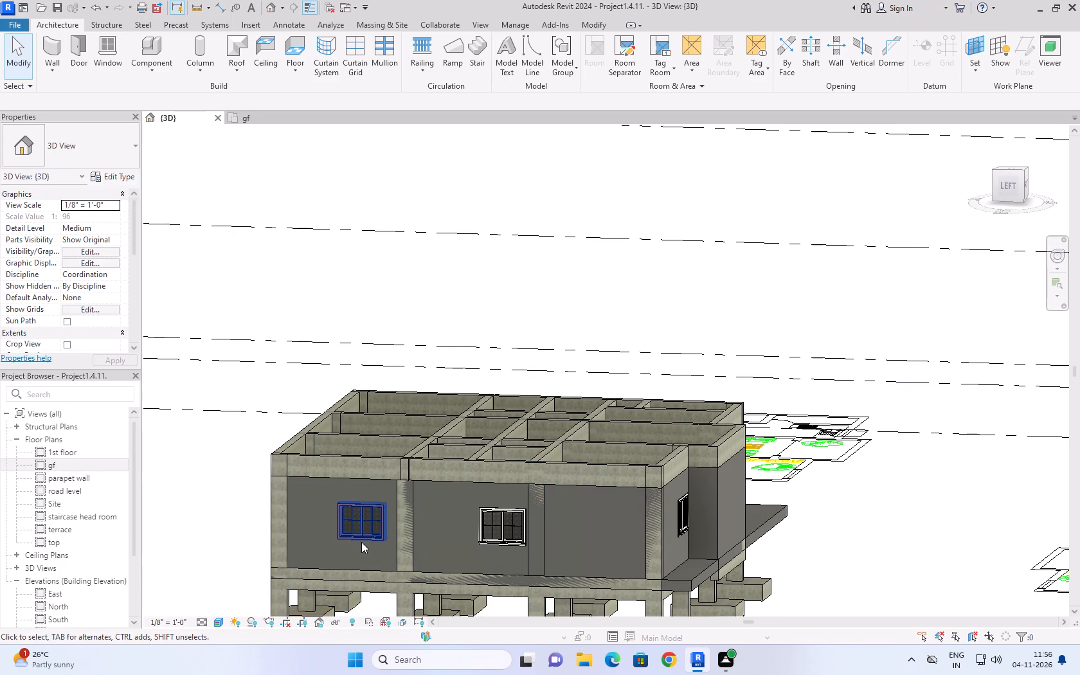
Flip the orientation of both sliding windows in the 11'9"X11'9" bedroom's outer walls in the gf floor plan.
click(361, 532)
click(264, 120)
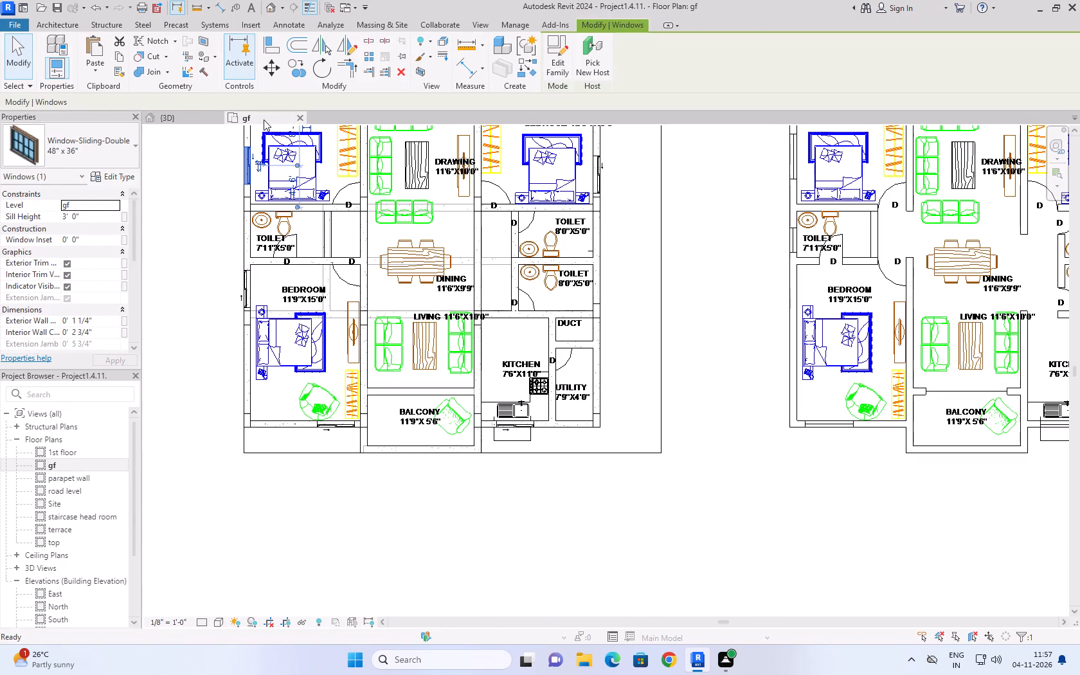
key(space)
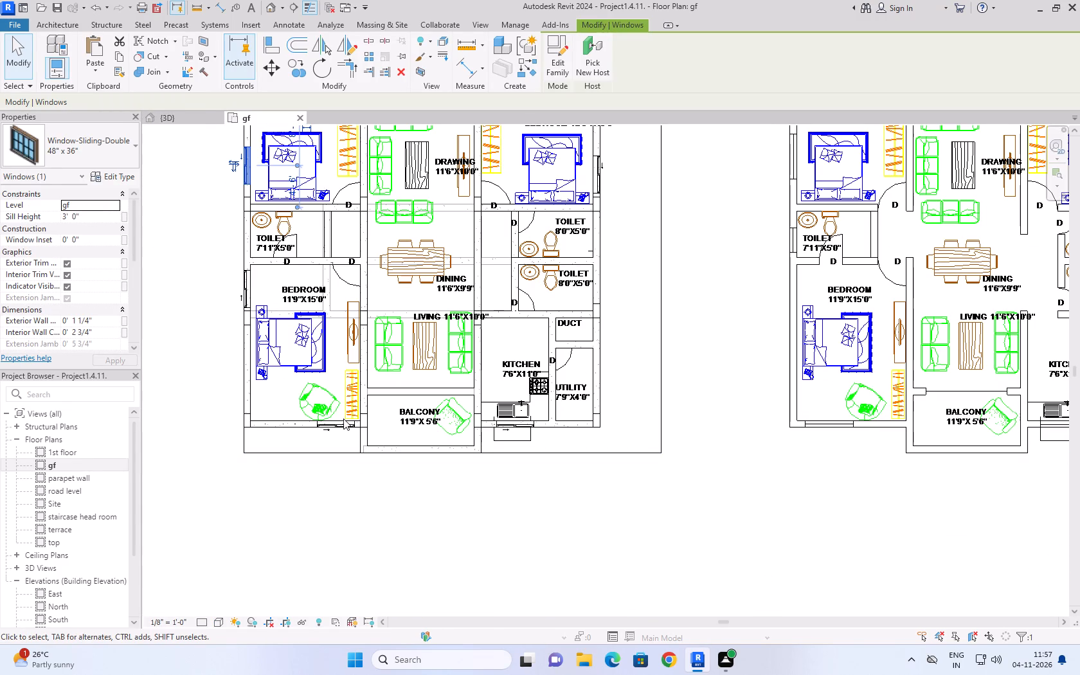
middle_drag(350, 507, 351, 580)
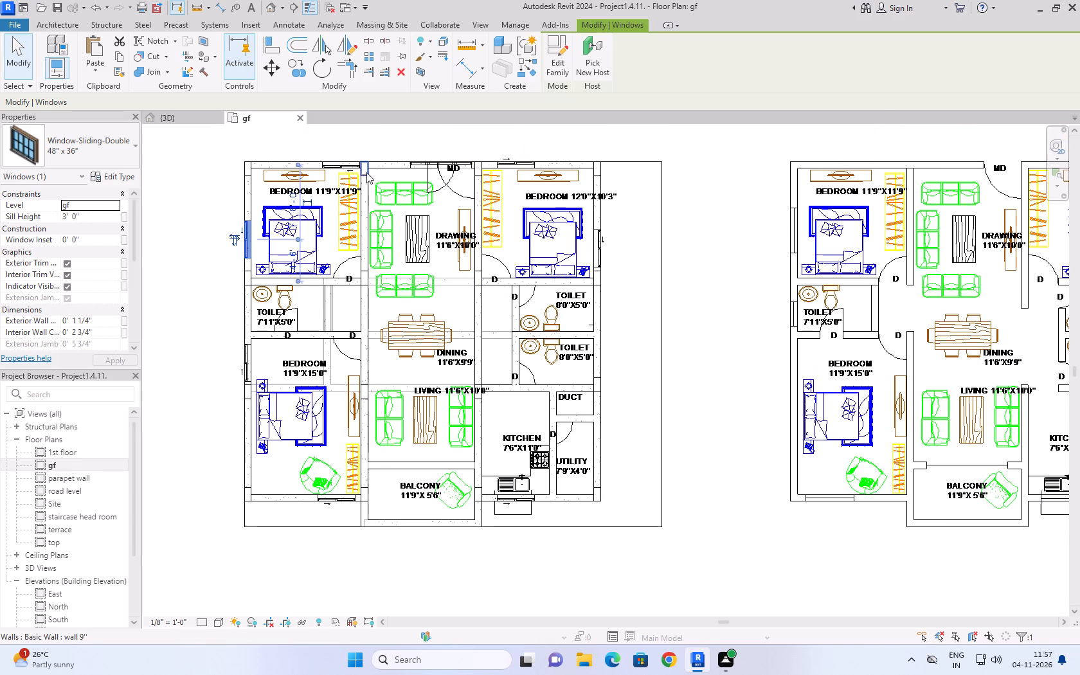
click(348, 168)
key(space)
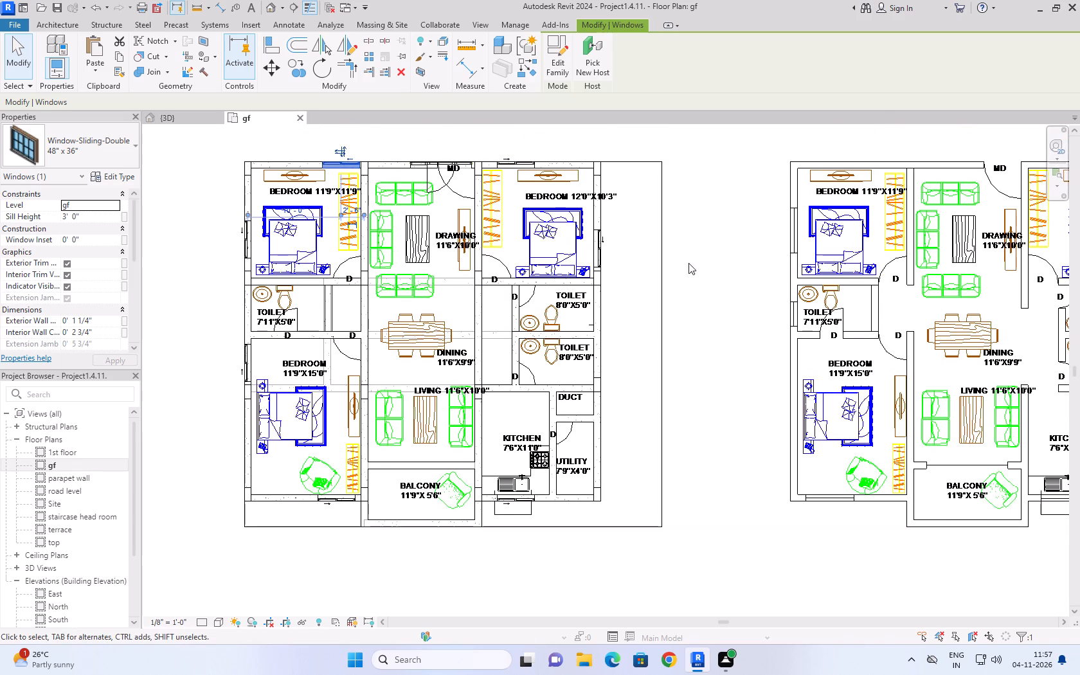
click(697, 197)
Check the window faces in 3D, select all instances of the 48" x 36" sliding window, and flip their orientation, switching to the gf plan.
click(187, 116)
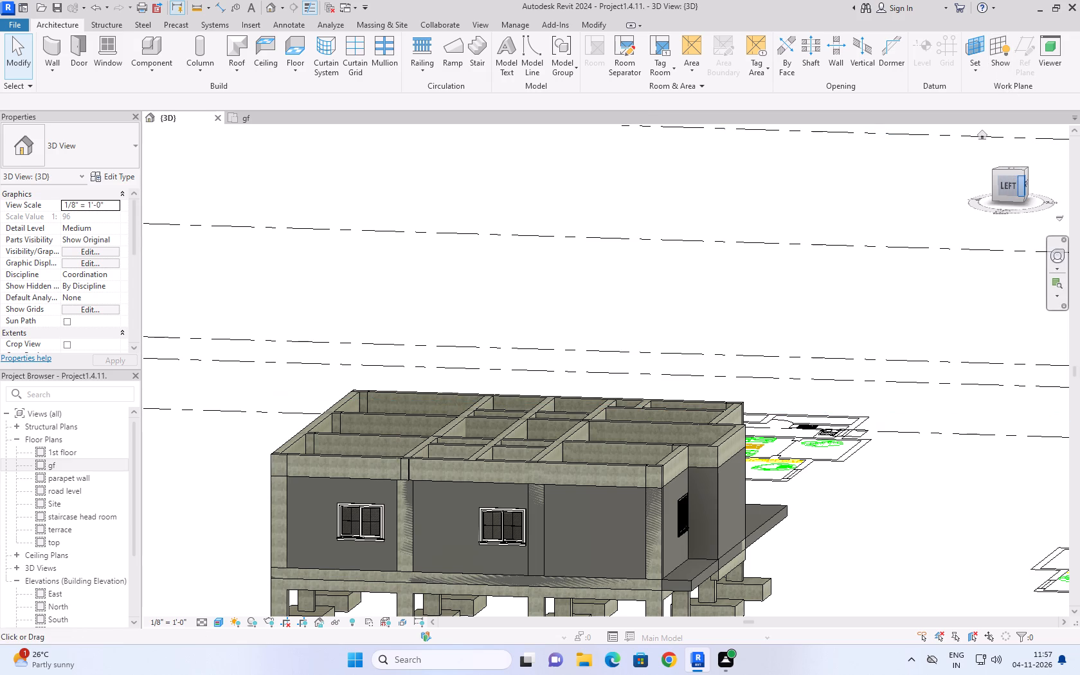
drag(1027, 183, 823, 195)
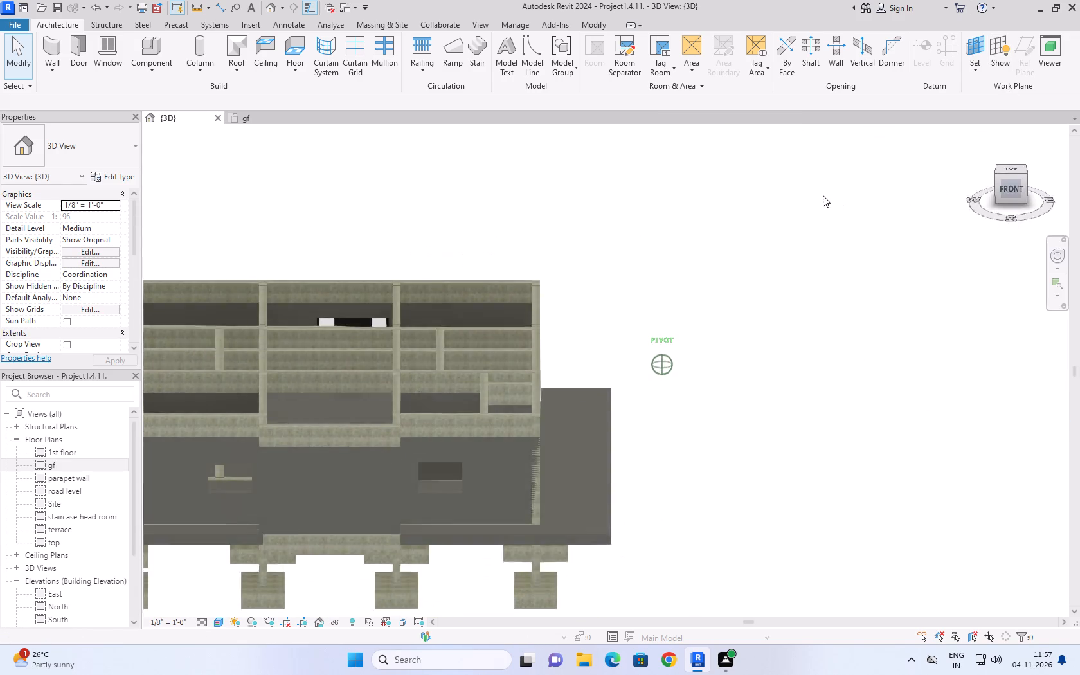
drag(823, 195, 809, 183)
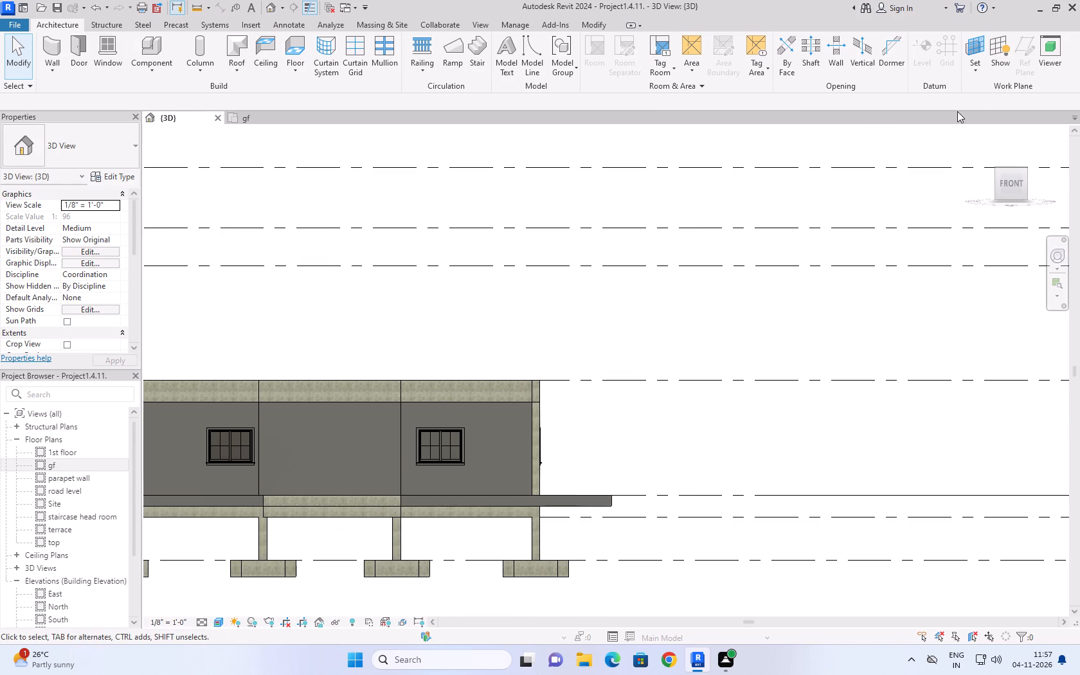
click(979, 134)
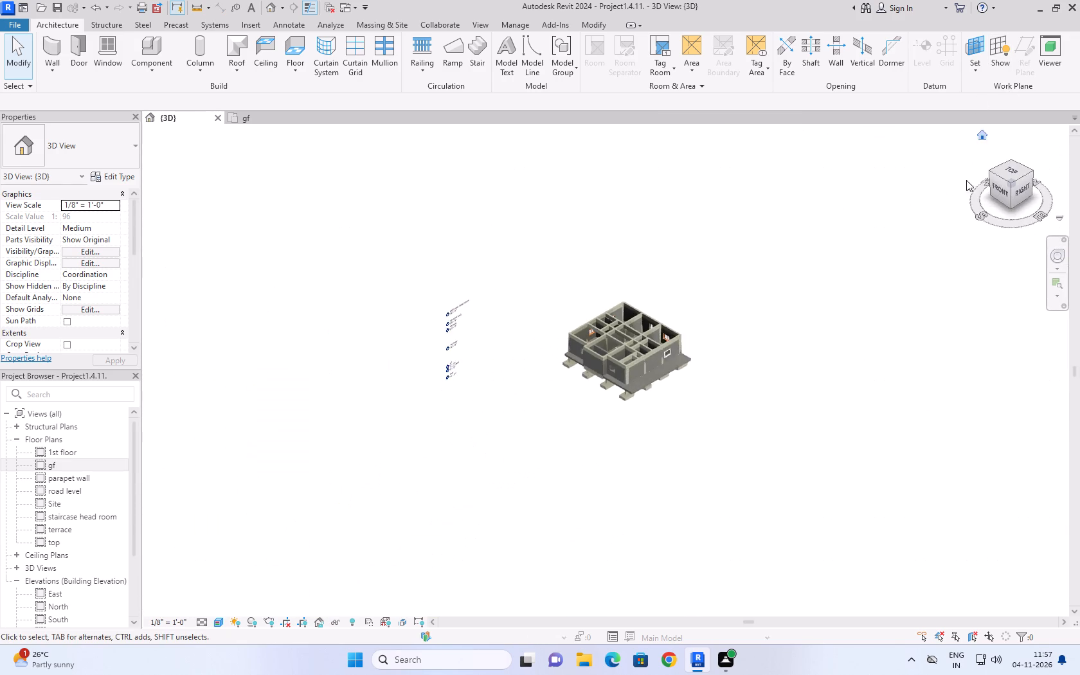
scroll(544, 392, up, 9)
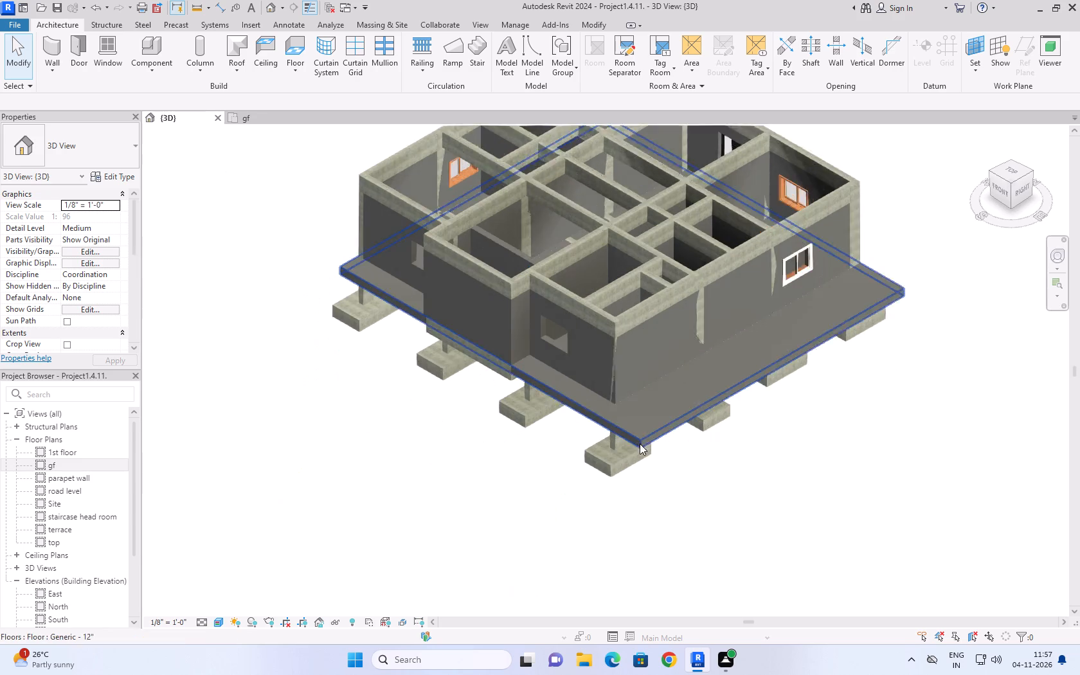
scroll(640, 444, up, 2)
click(539, 306)
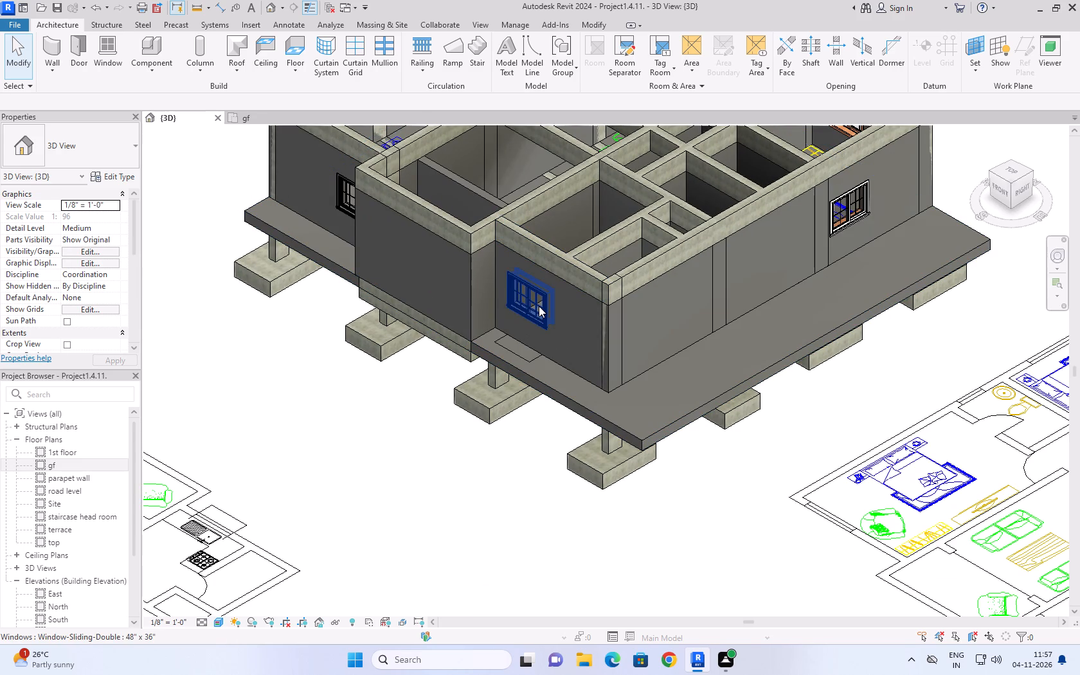
text(sa)
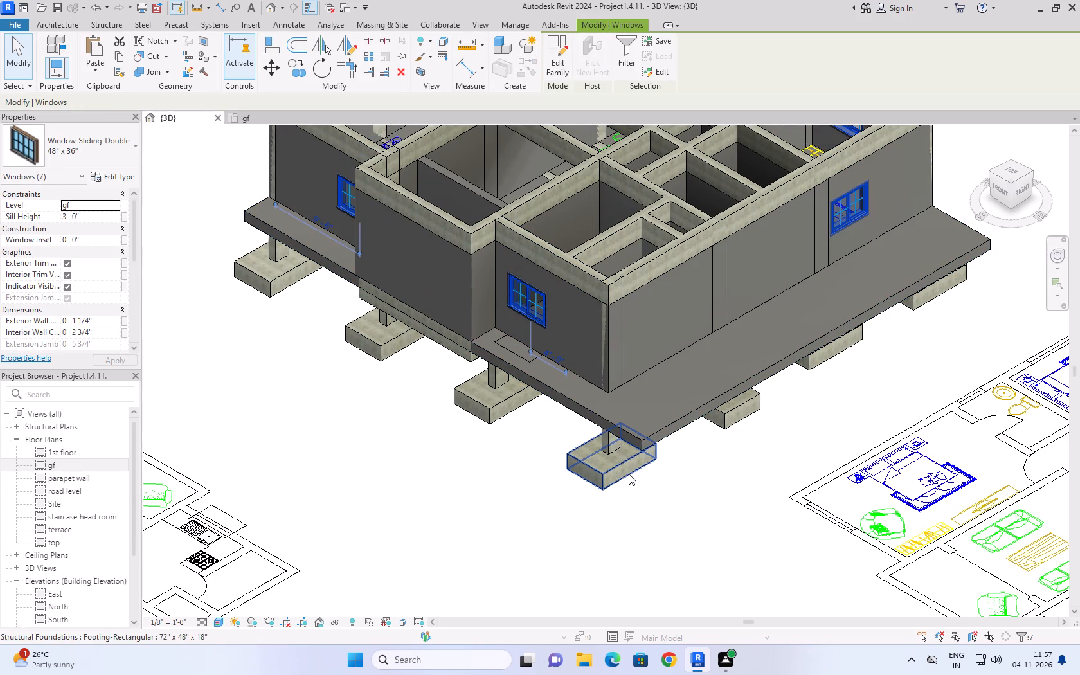
key(space)
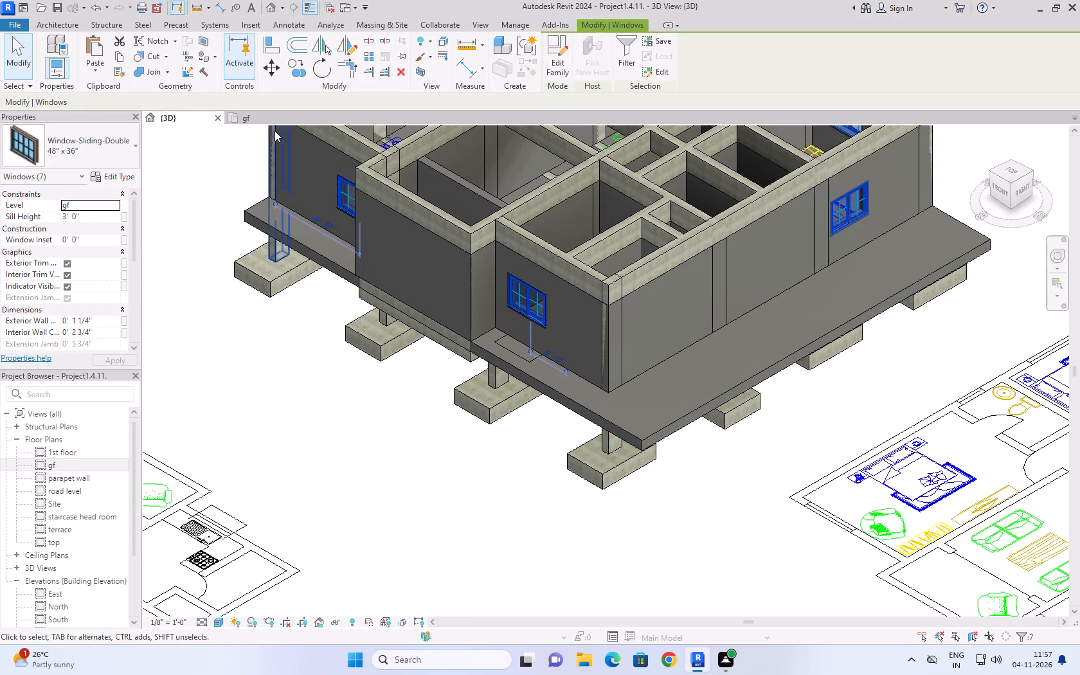
click(267, 120)
key(space)
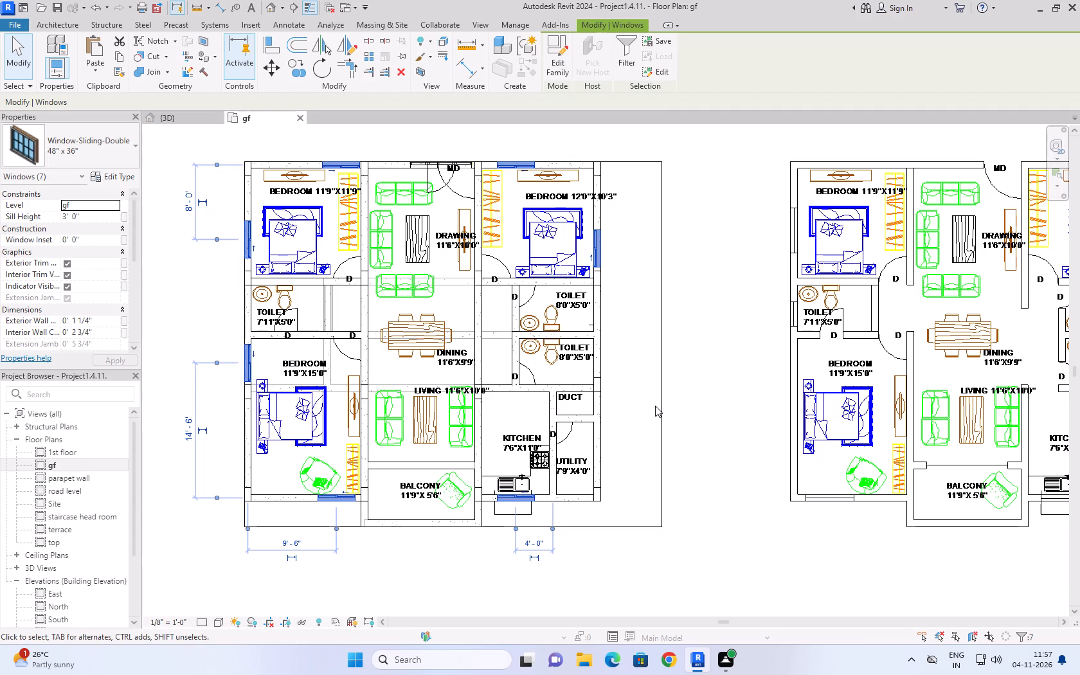
Flip the orientation of all selected 48" x 36" sliding windows twice in the gf plan.
key(space)
key(space)
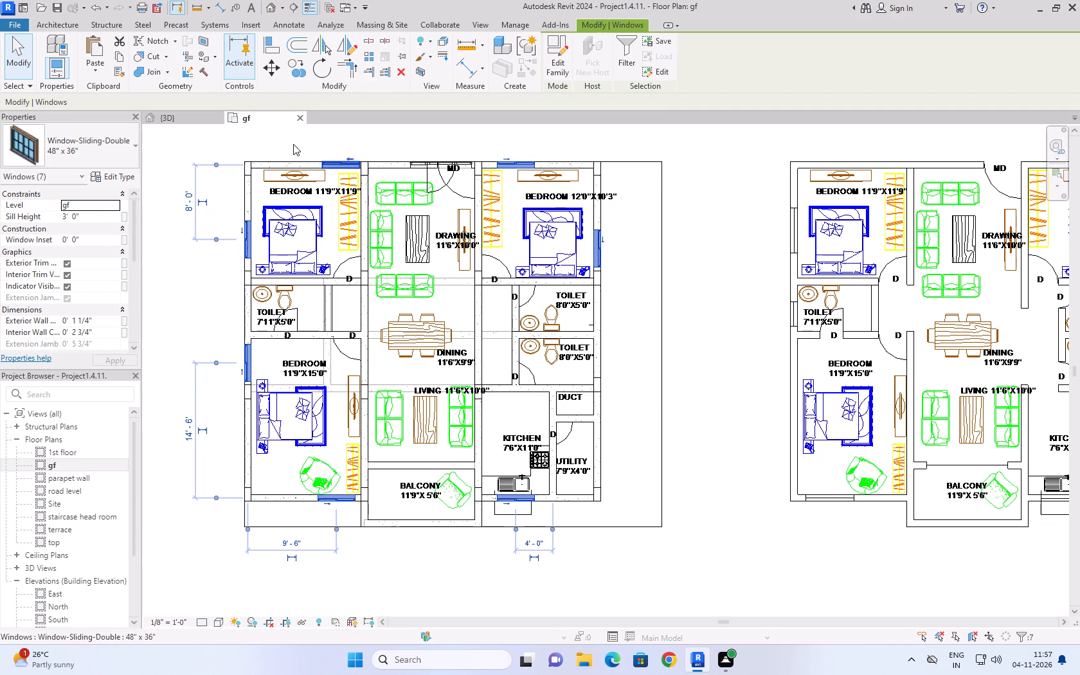
Examine the window faces on the building's outer walls in 3D to check which way they now point.
click(185, 116)
click(495, 458)
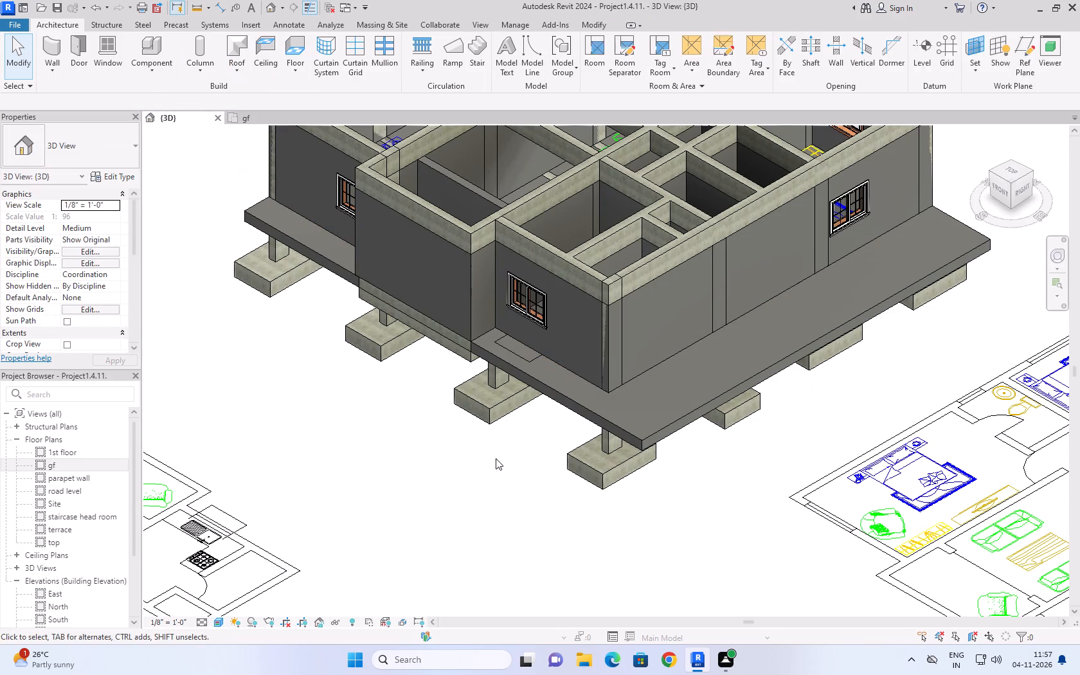
scroll(526, 322, up, 4)
scroll(611, 266, up, 5)
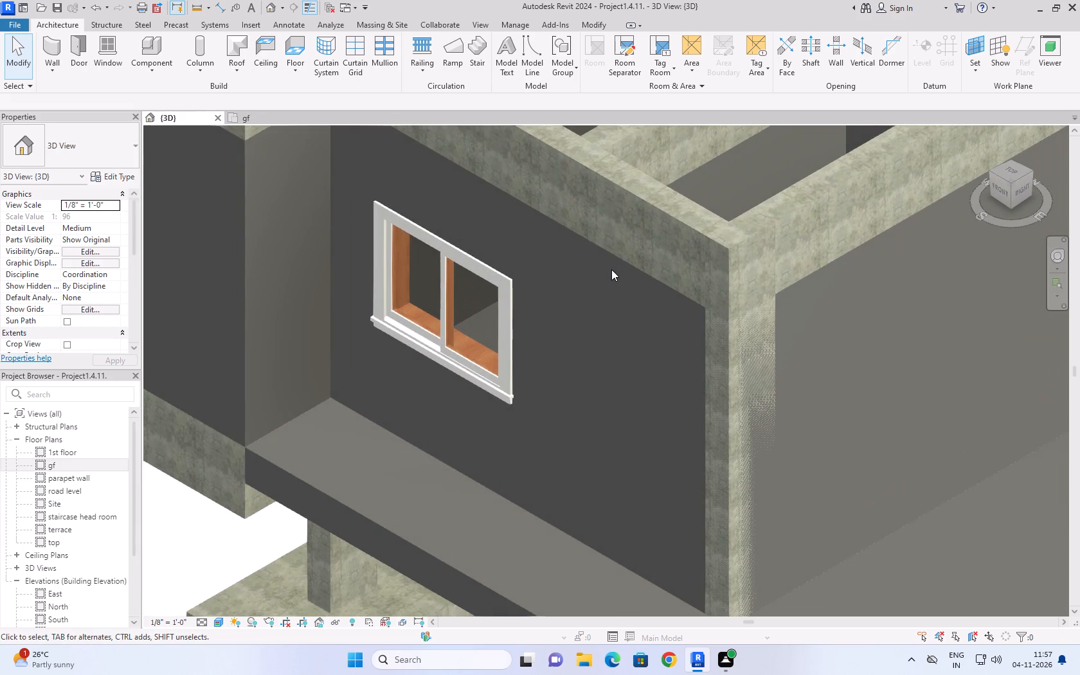
scroll(606, 247, down, 10)
scroll(371, 163, up, 4)
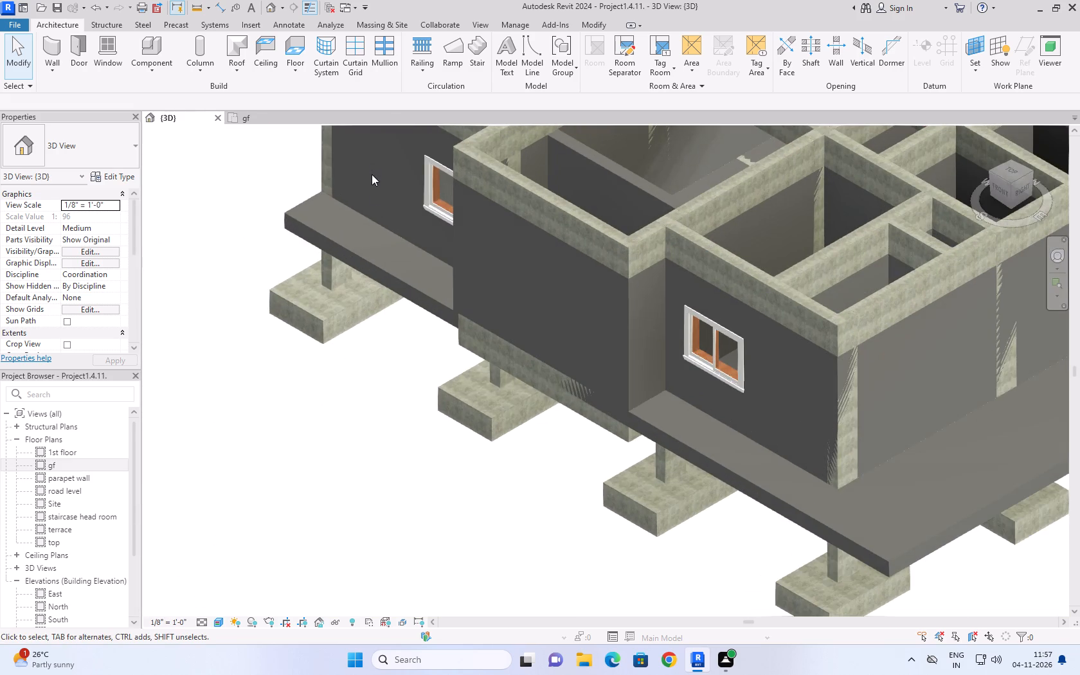
scroll(372, 192, down, 5)
scroll(843, 234, up, 6)
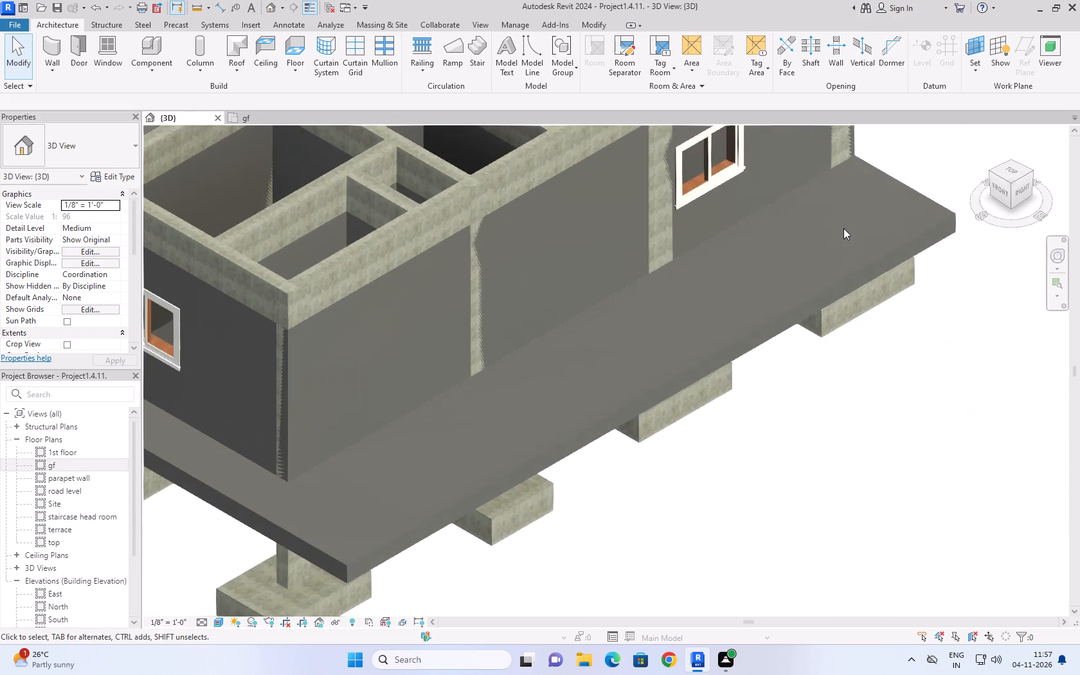
middle_drag(843, 228, 770, 361)
From the gf plan, start window placement and preview the loadable Windows families, including louver, sliding, casement, skylight and bay models.
click(275, 120)
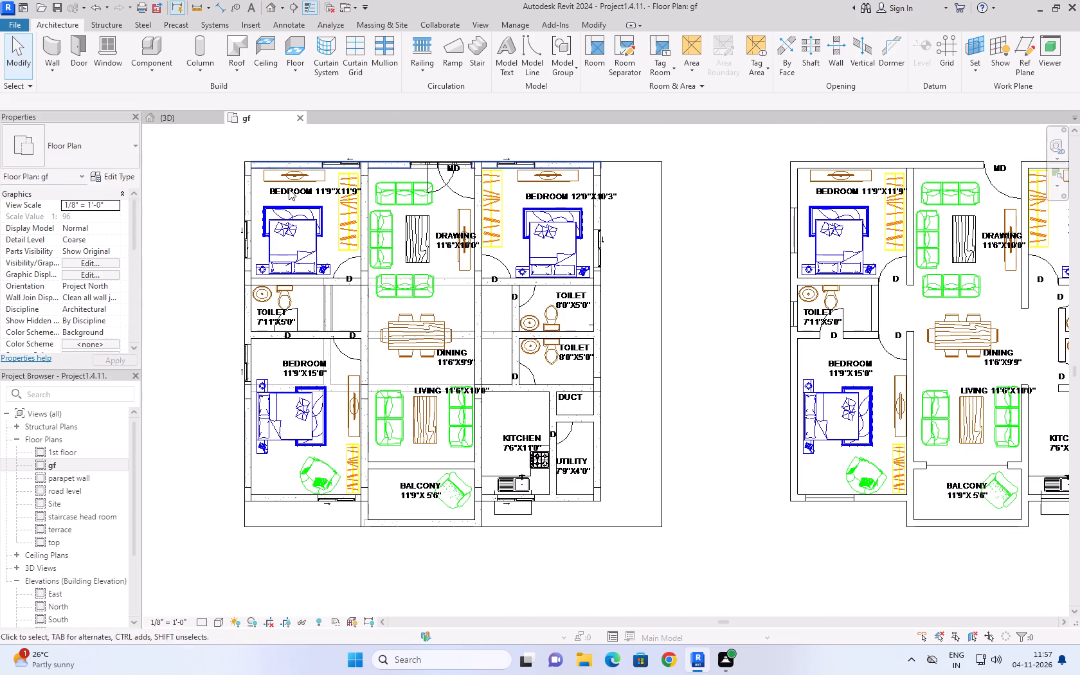
click(753, 285)
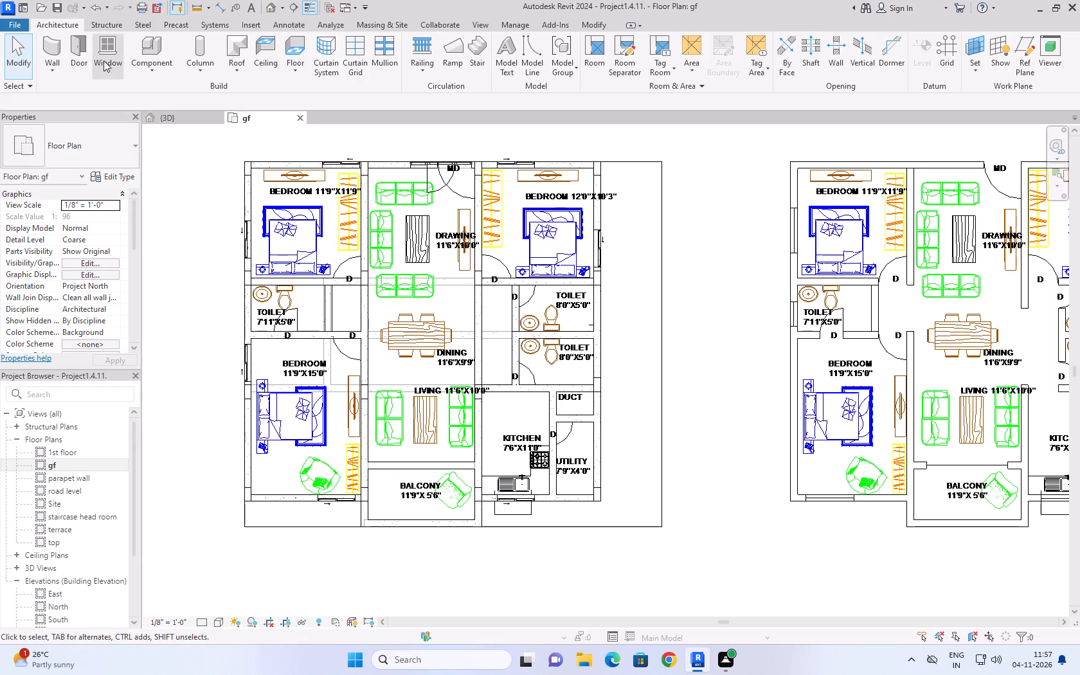
click(114, 50)
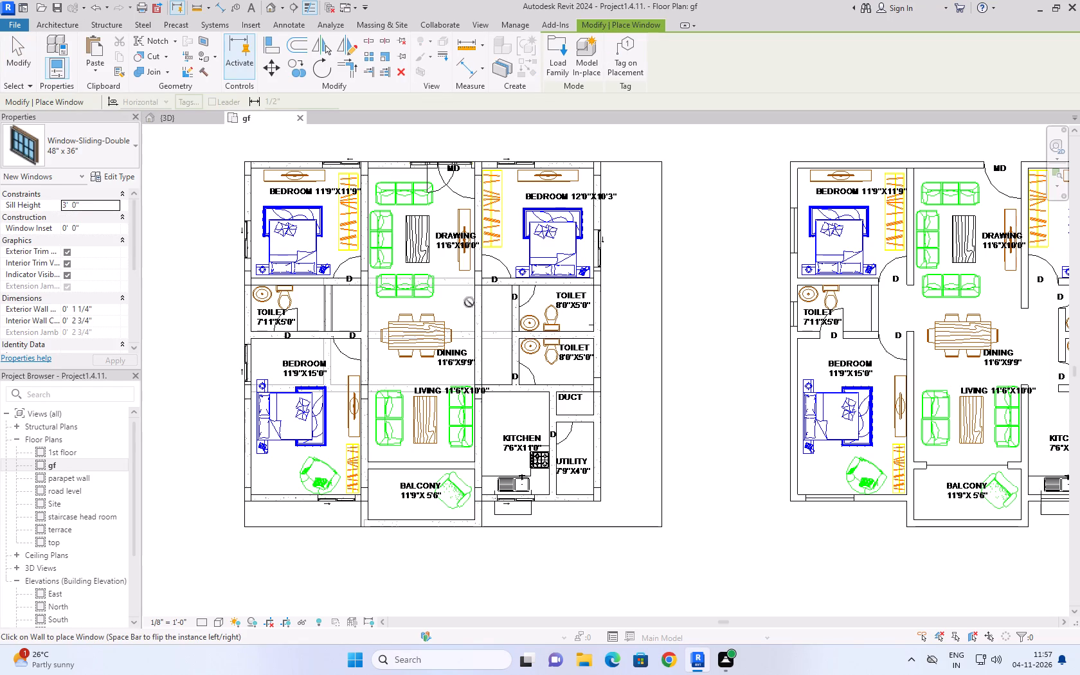
click(570, 51)
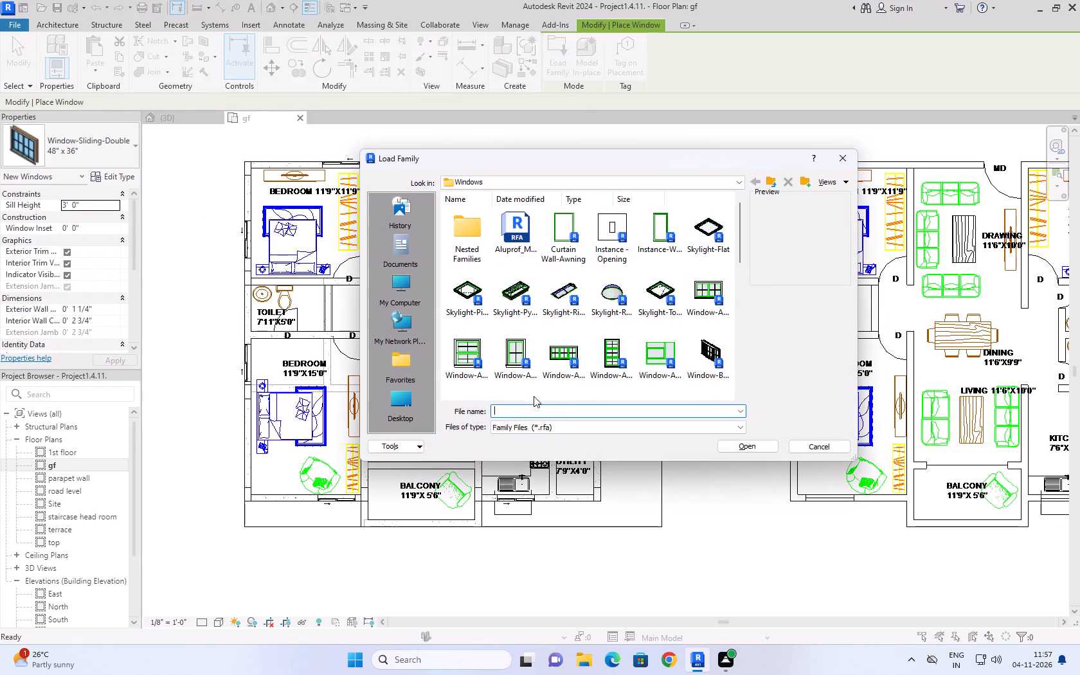
scroll(607, 362, down, 9)
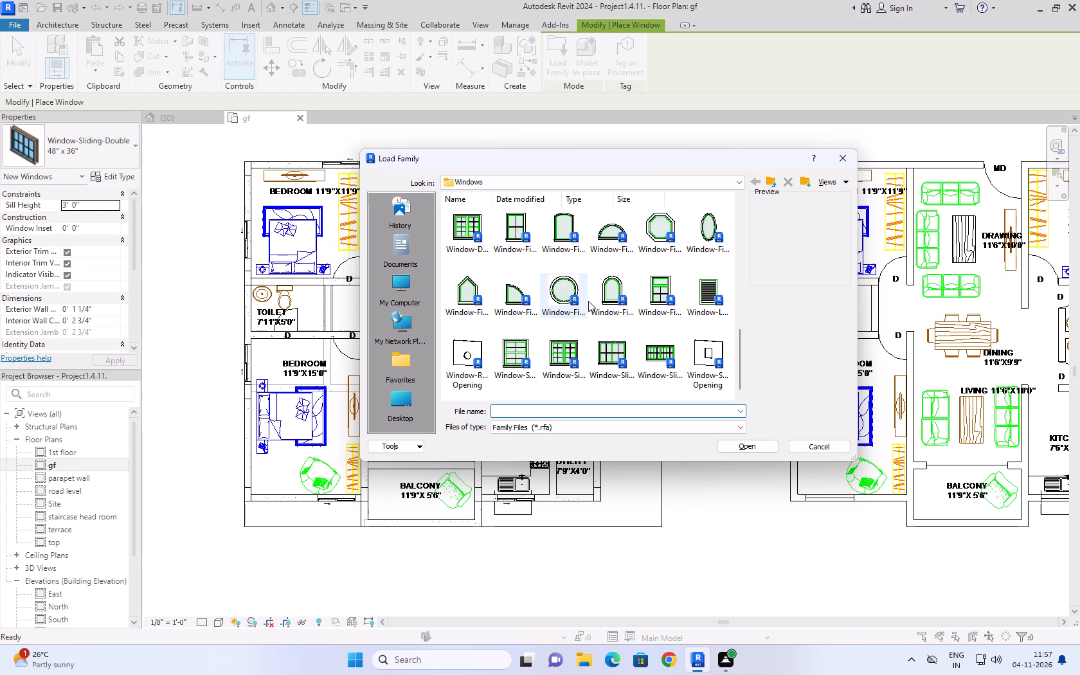
click(663, 283)
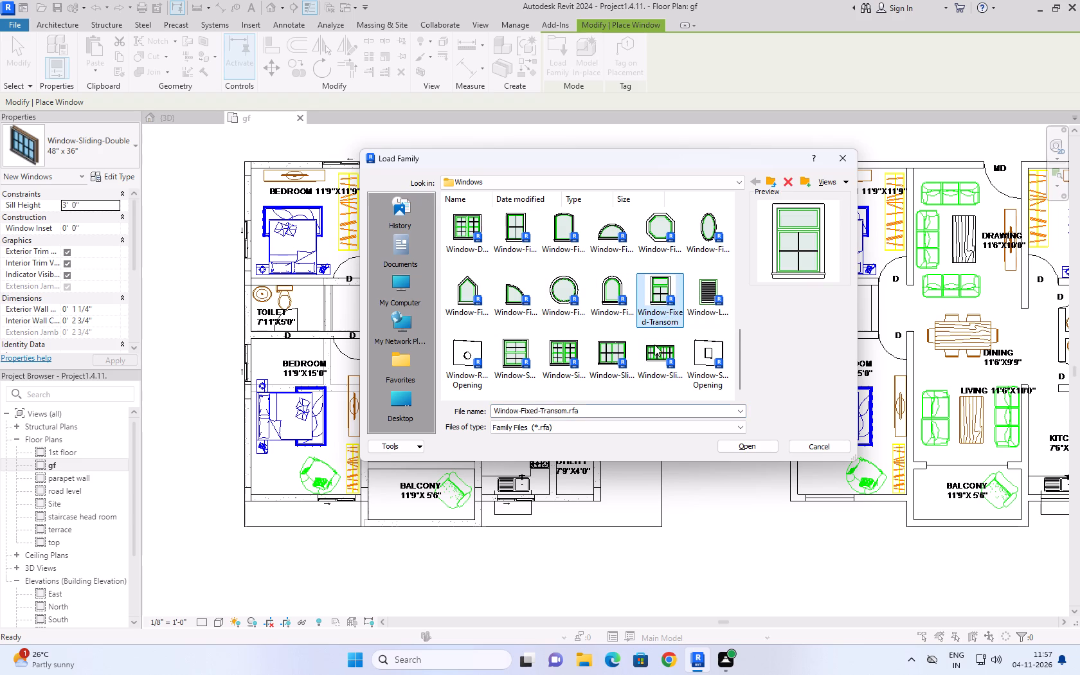
click(705, 287)
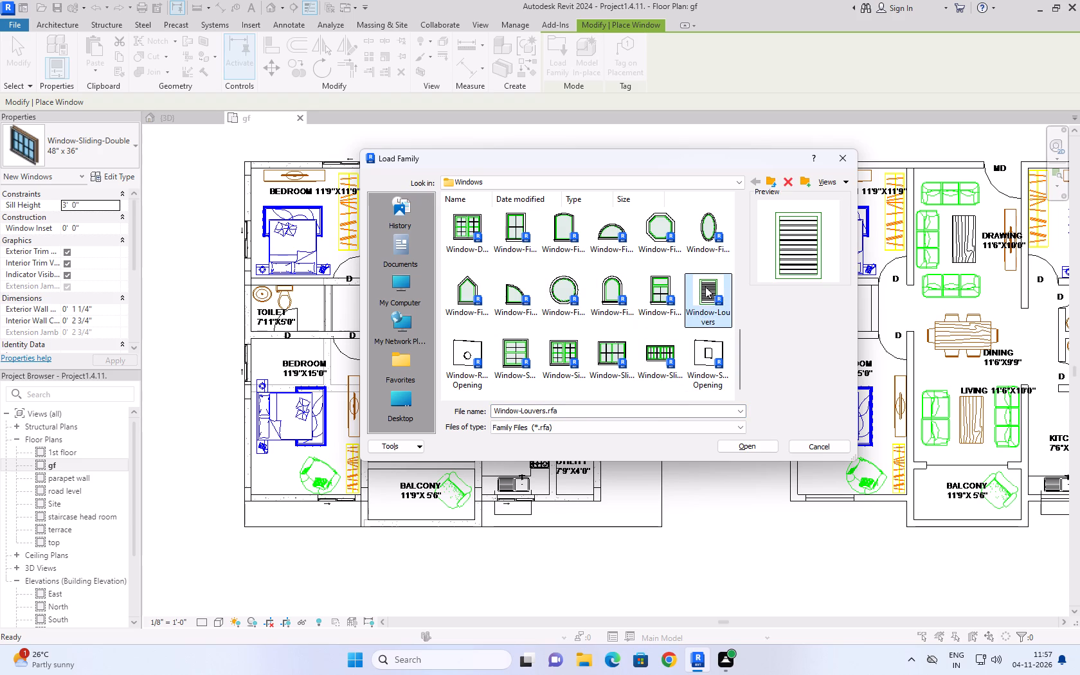
click(654, 361)
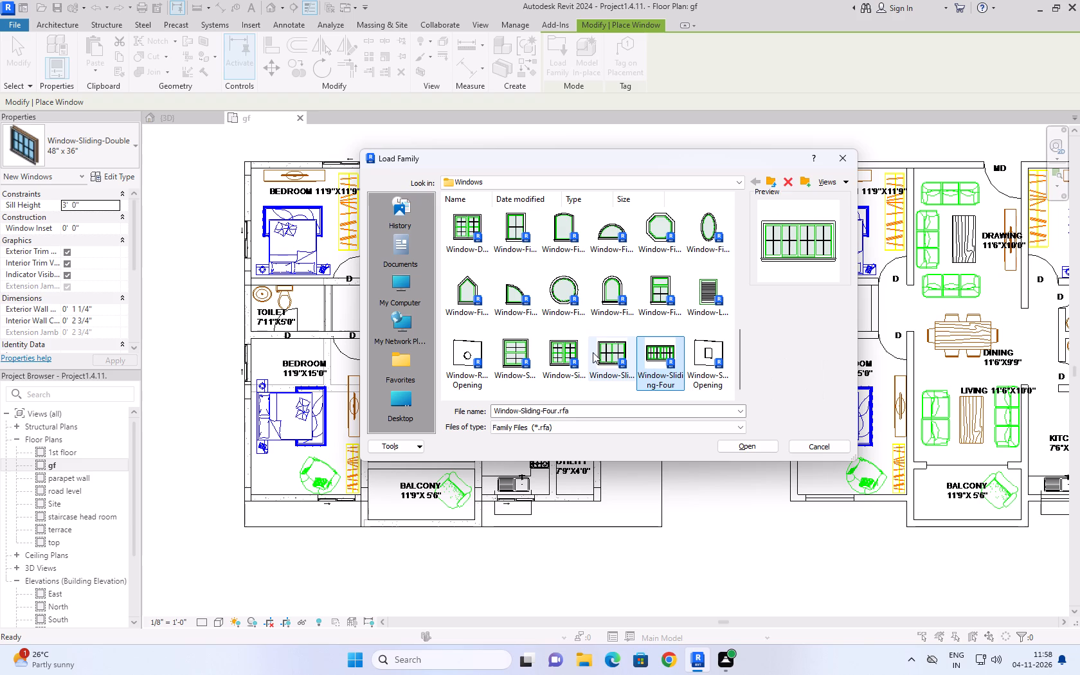
click(559, 353)
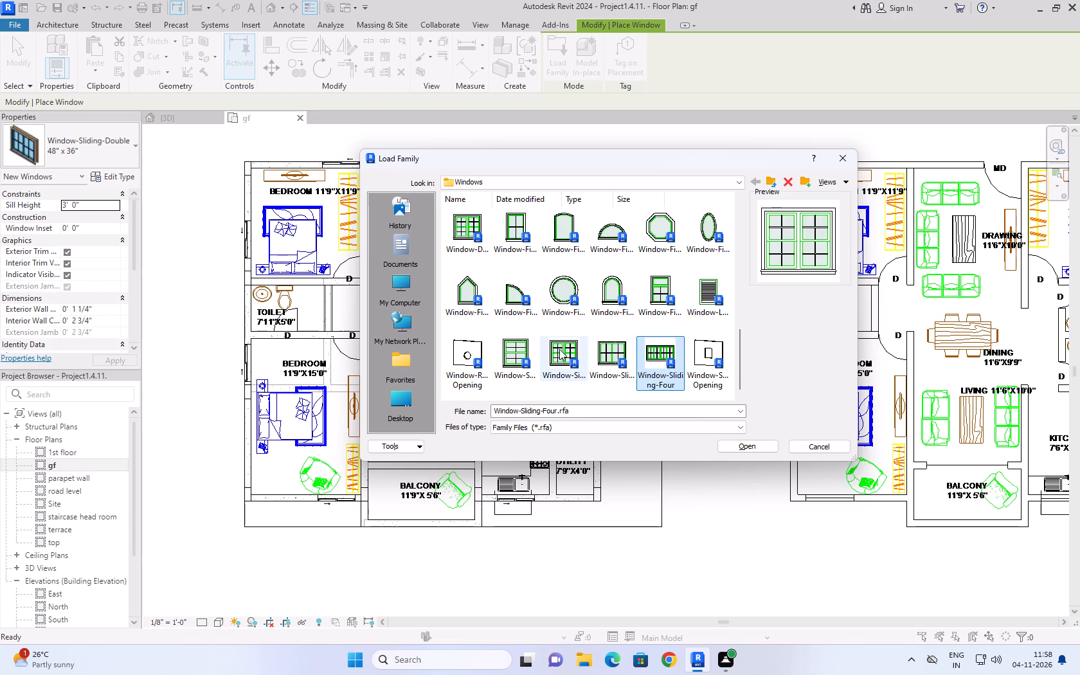
scroll(575, 332, up, 2)
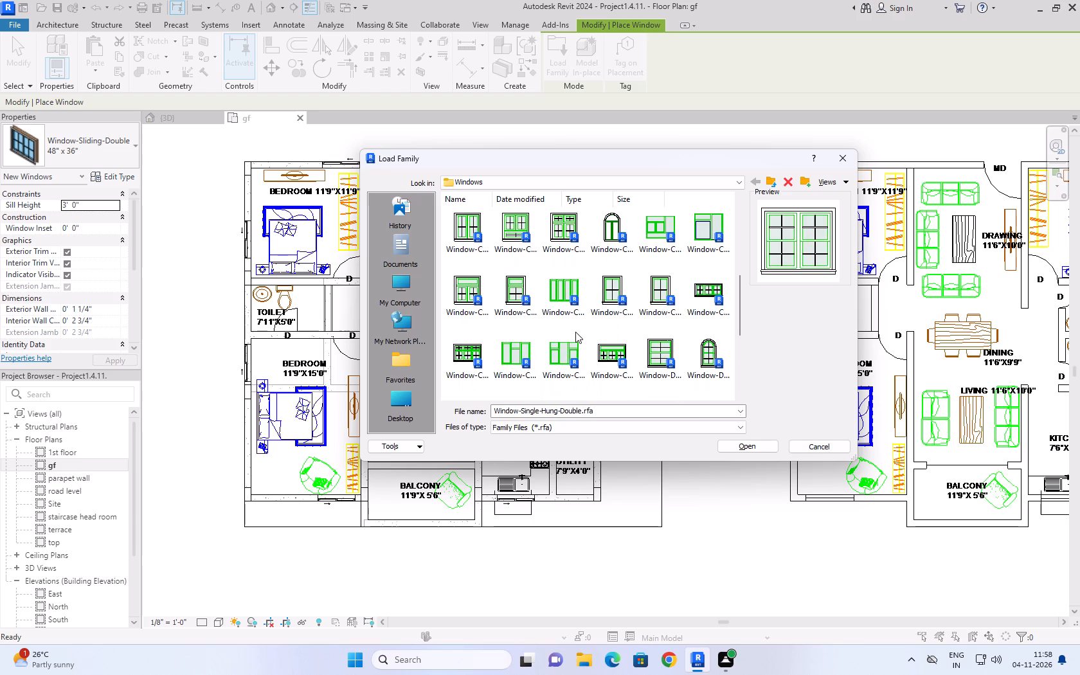
click(687, 298)
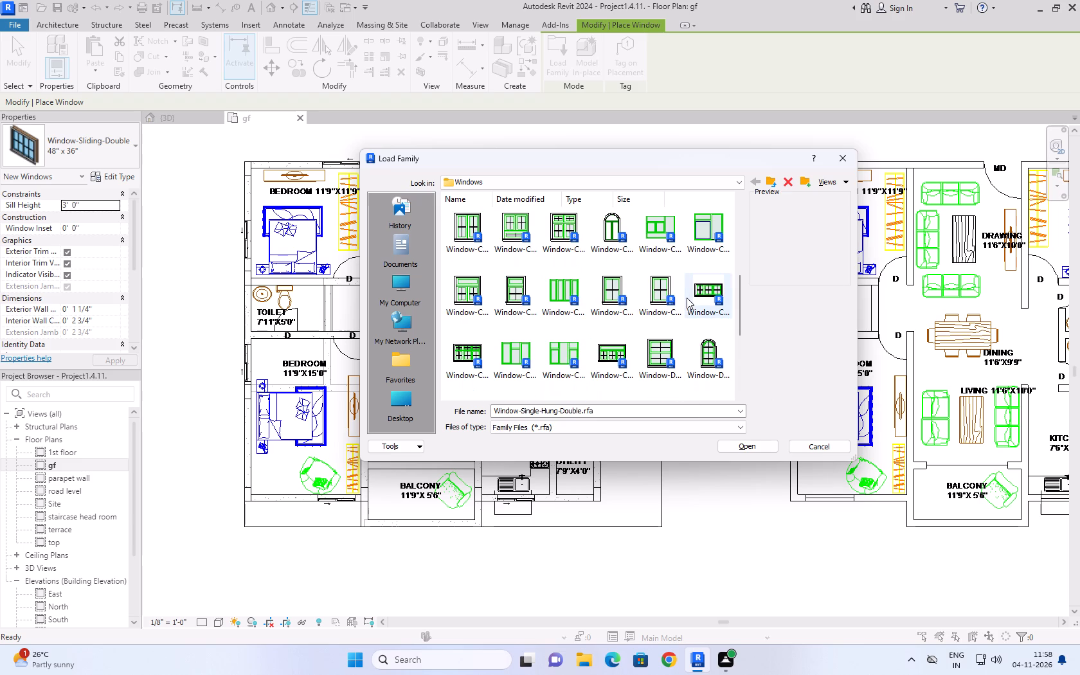
click(657, 283)
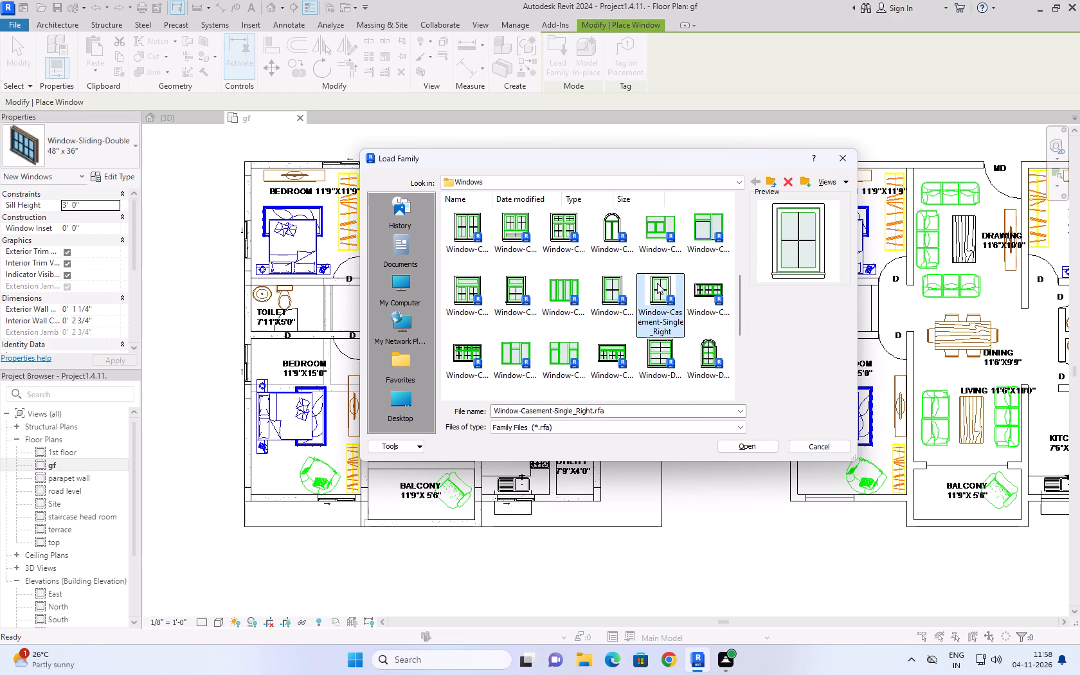
click(606, 285)
scroll(539, 283, up, 4)
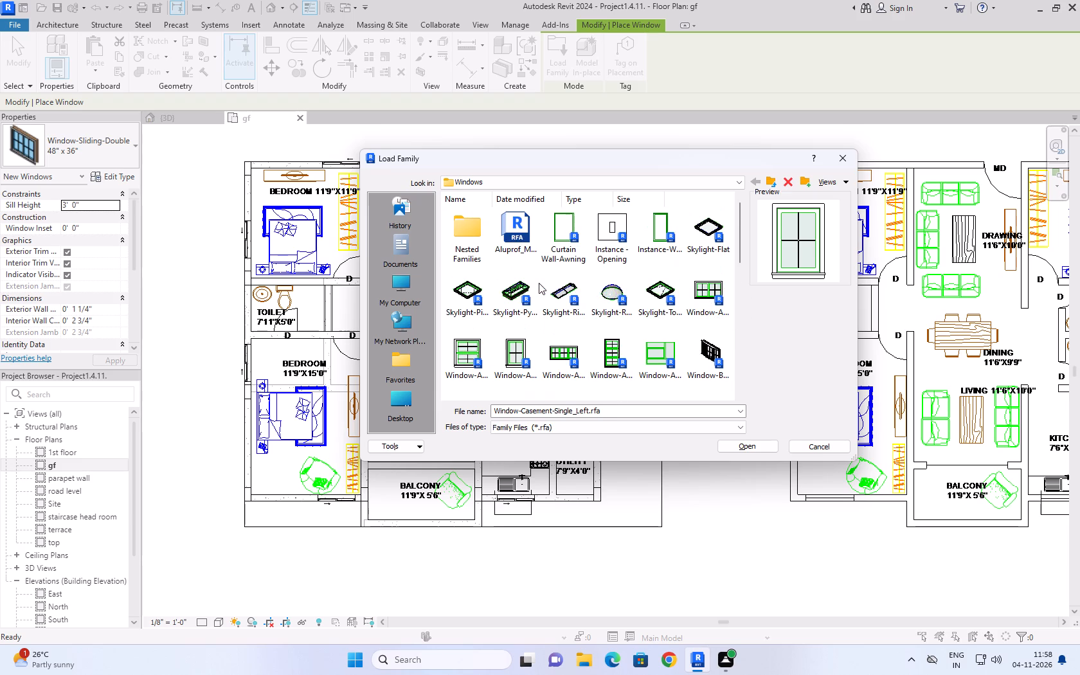
scroll(539, 283, up, 1)
click(510, 298)
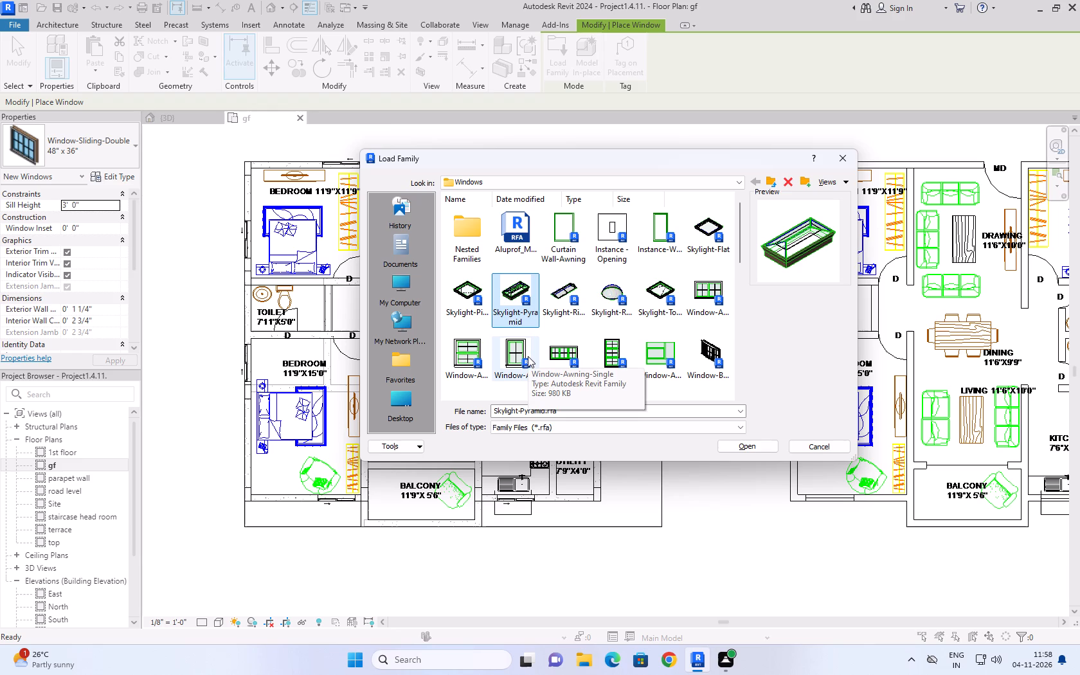
click(706, 228)
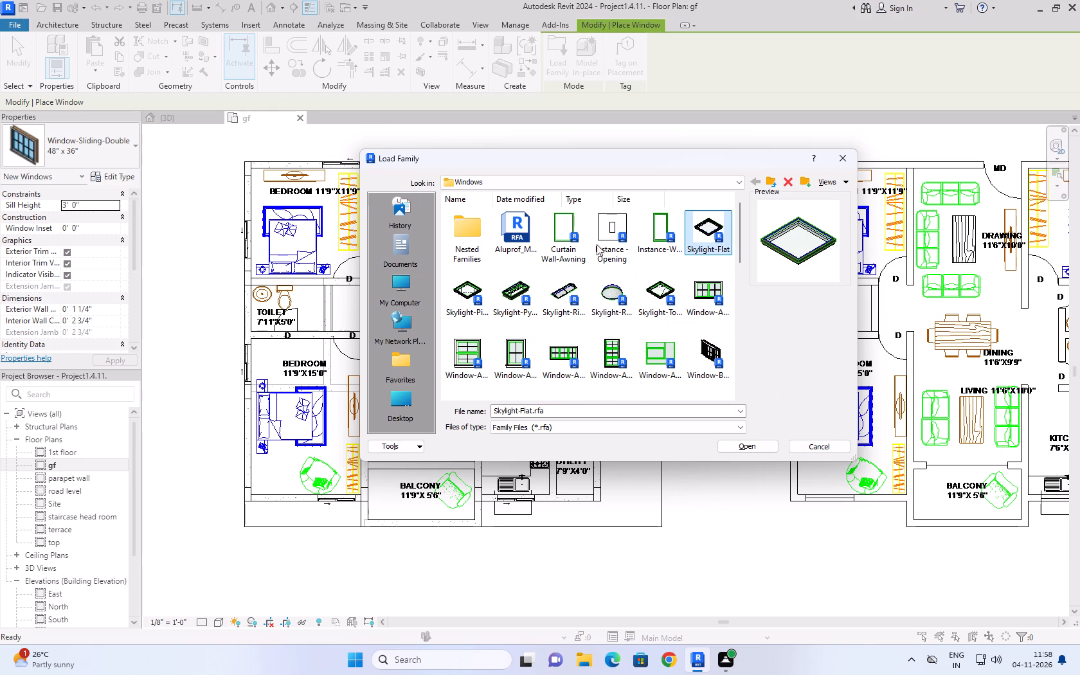
scroll(642, 309, down, 1)
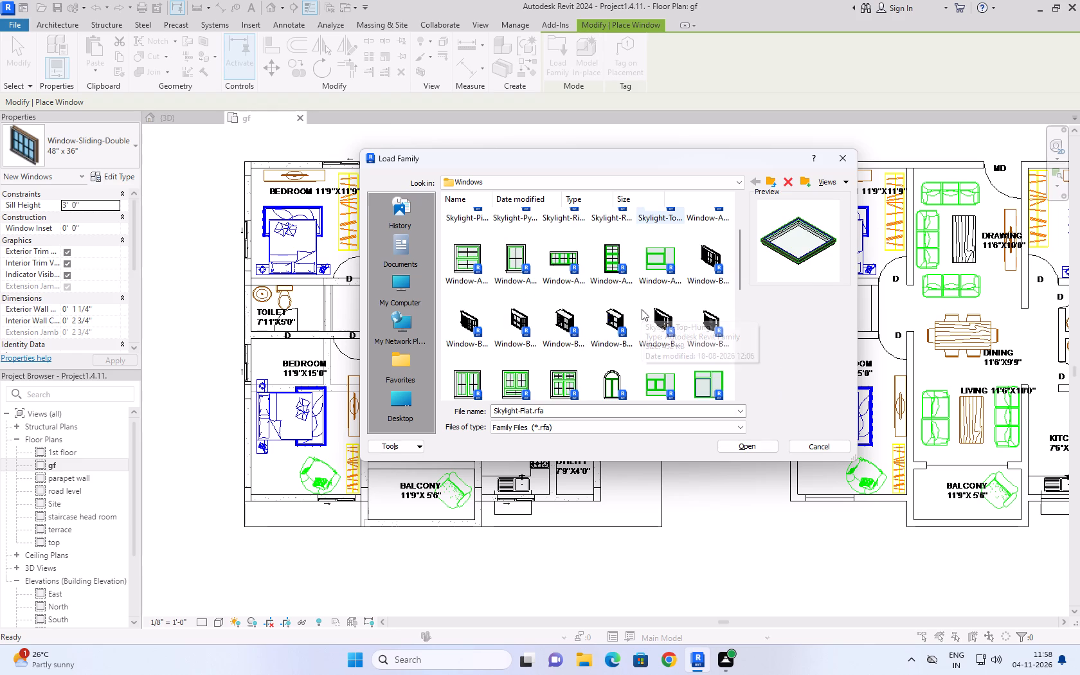
click(714, 253)
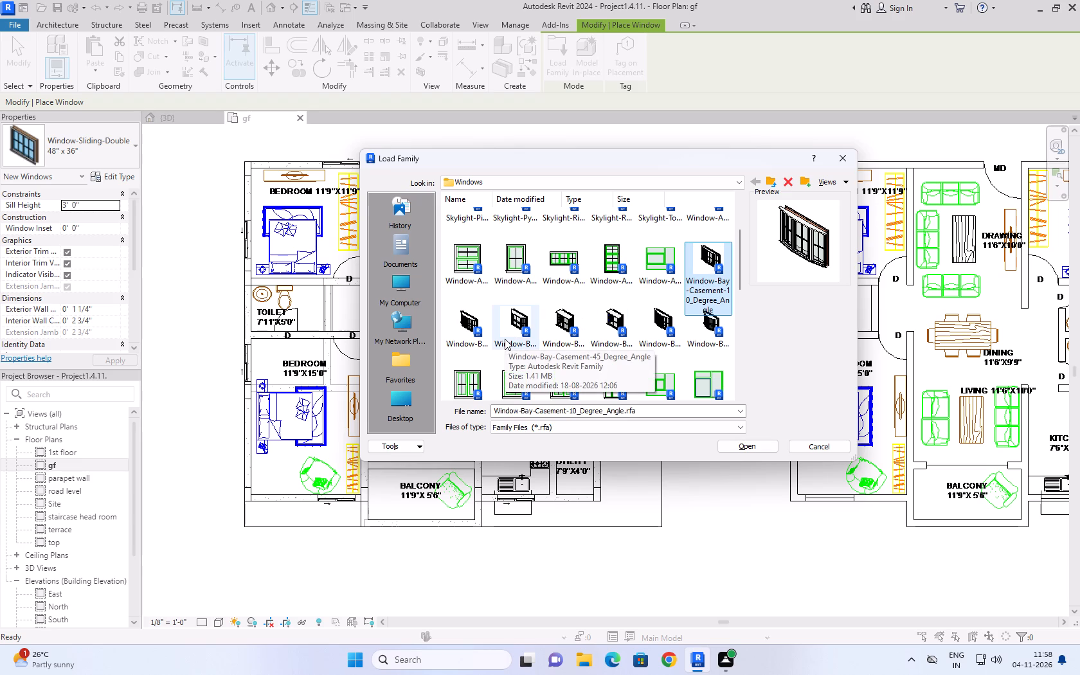
scroll(596, 357, down, 1)
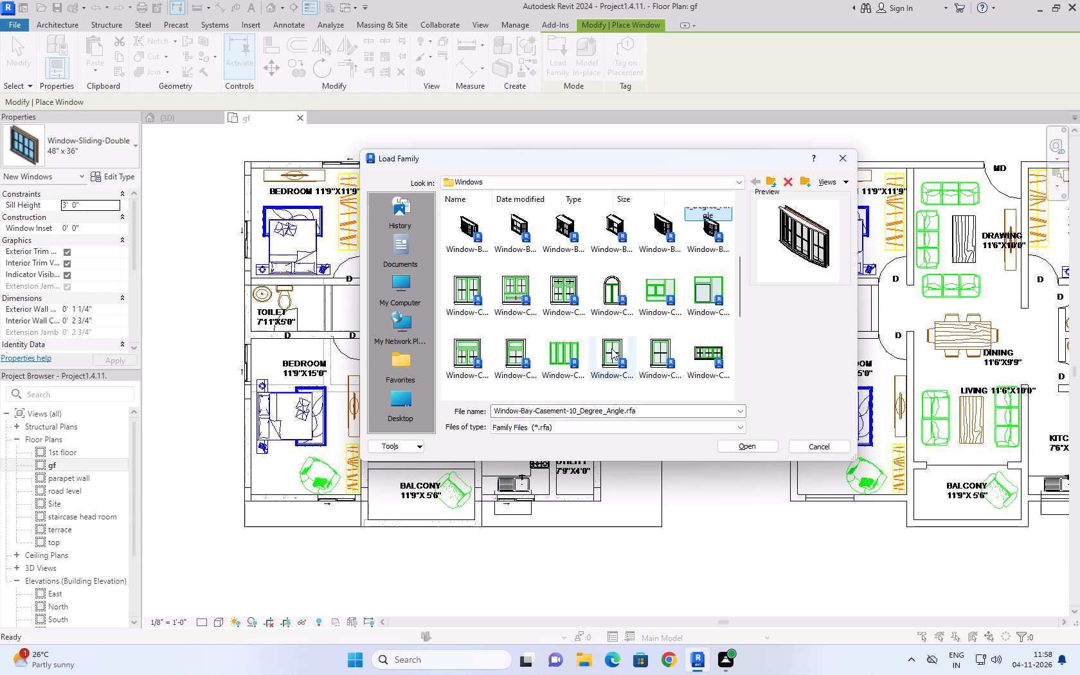
scroll(631, 312, down, 2)
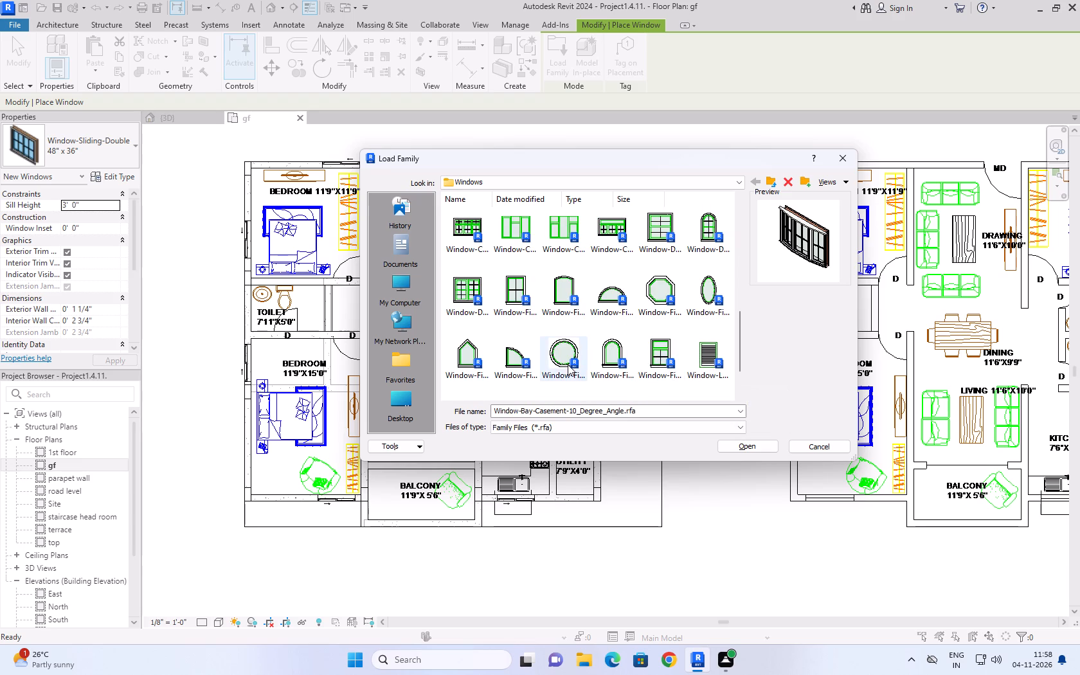
scroll(568, 364, up, 1)
scroll(568, 364, down, 3)
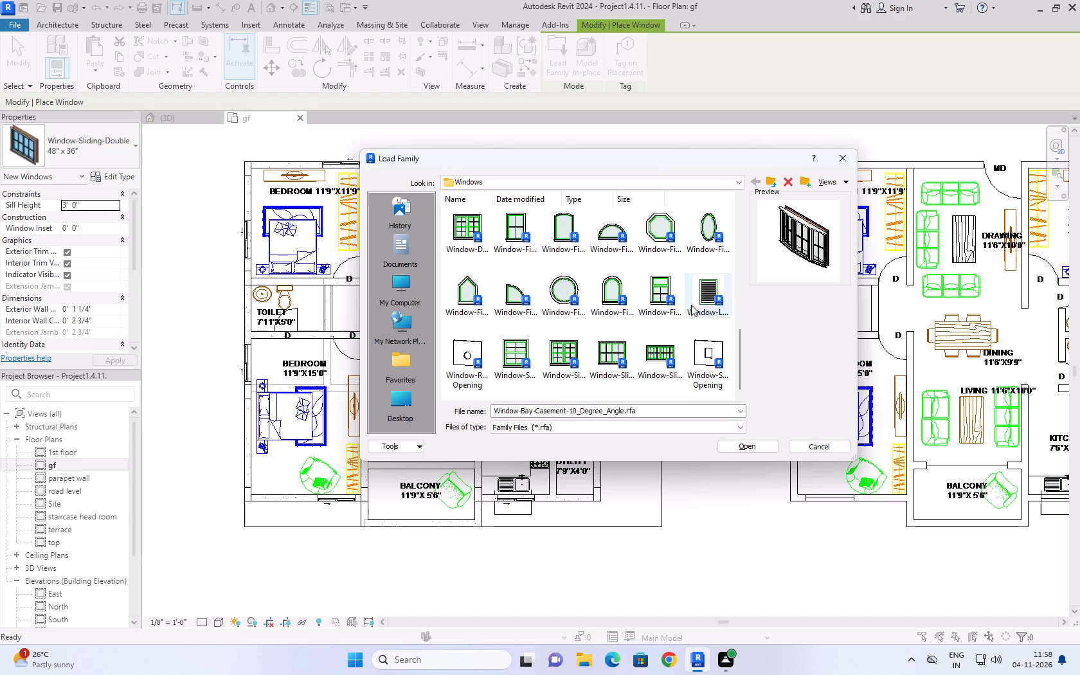
Load the Window-Fixed-Transom family with its 17" x 24" type.
click(663, 291)
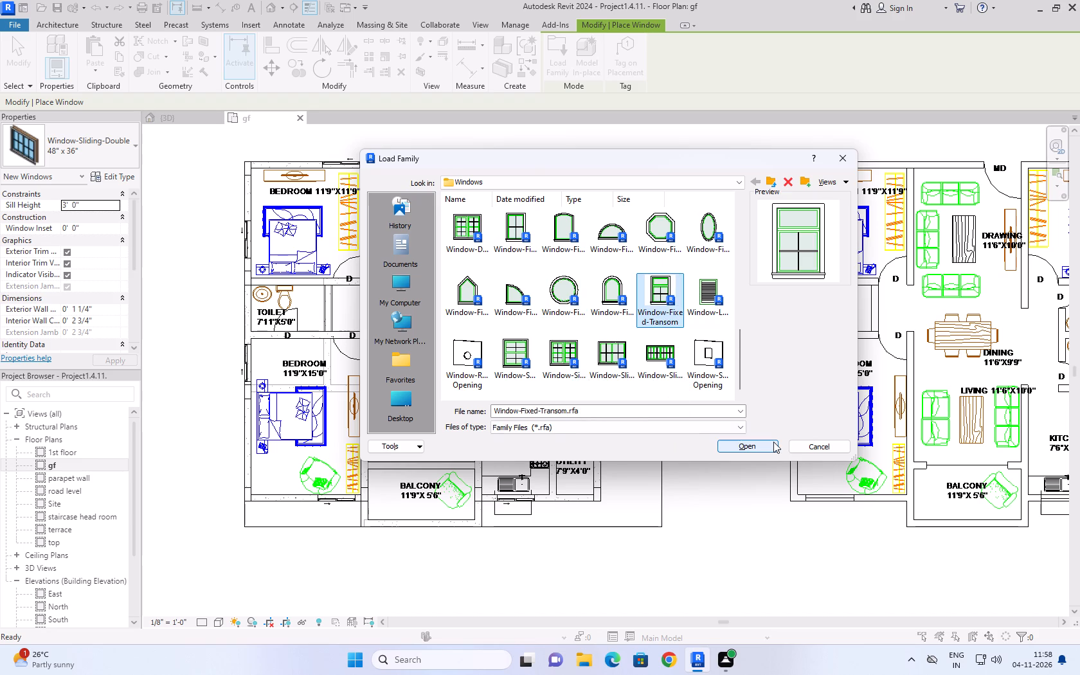
click(773, 442)
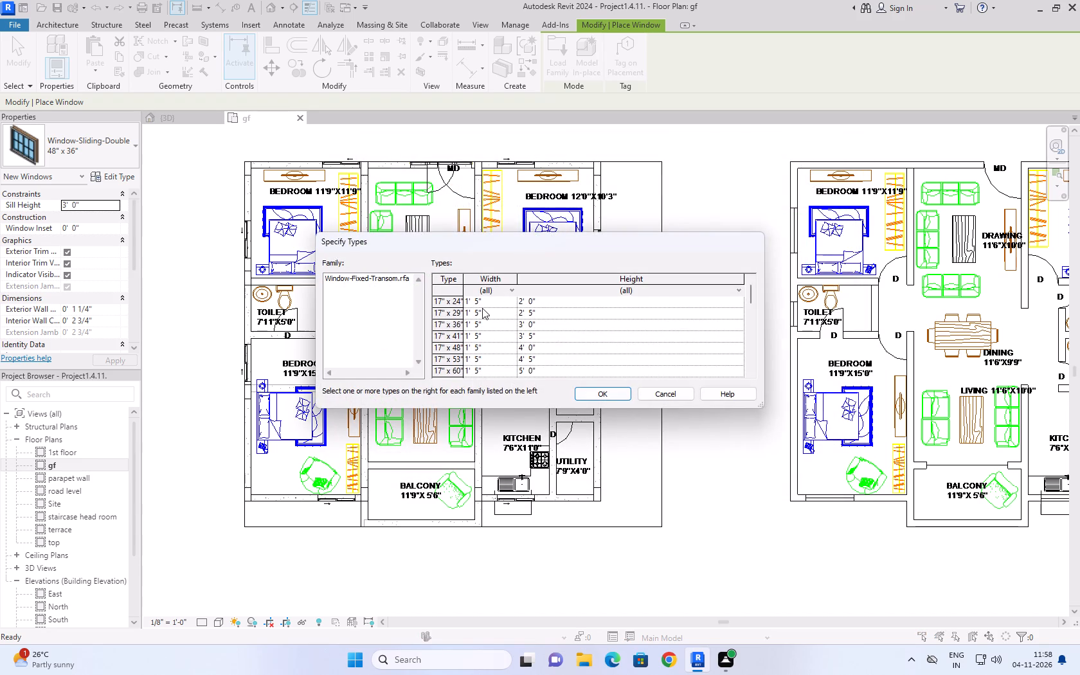
click(491, 300)
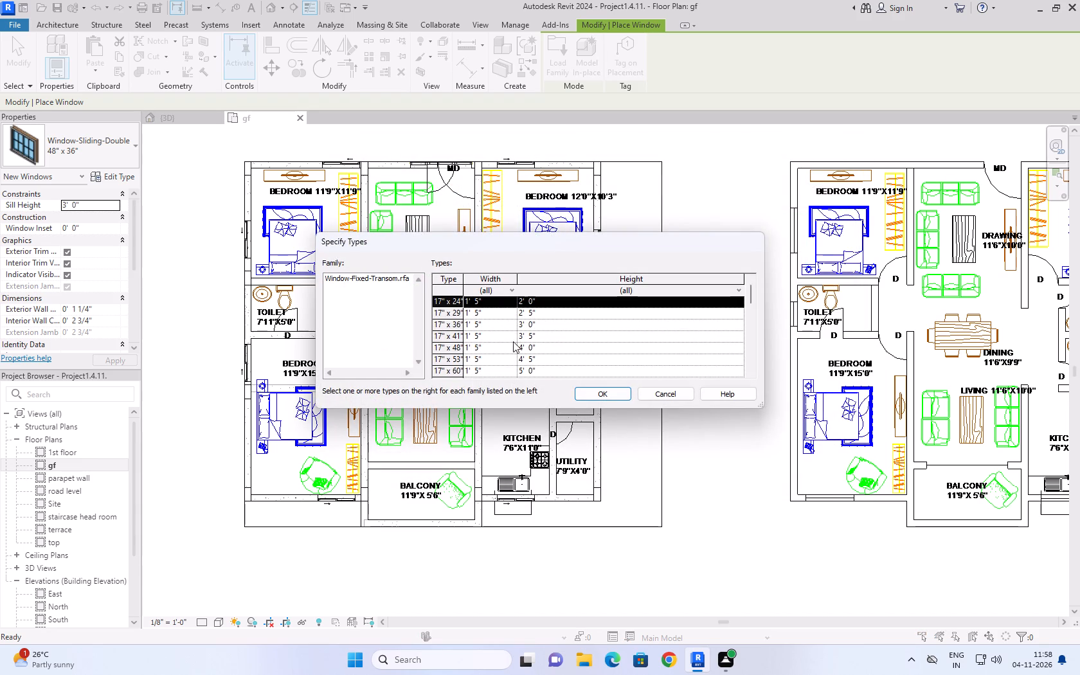
click(582, 392)
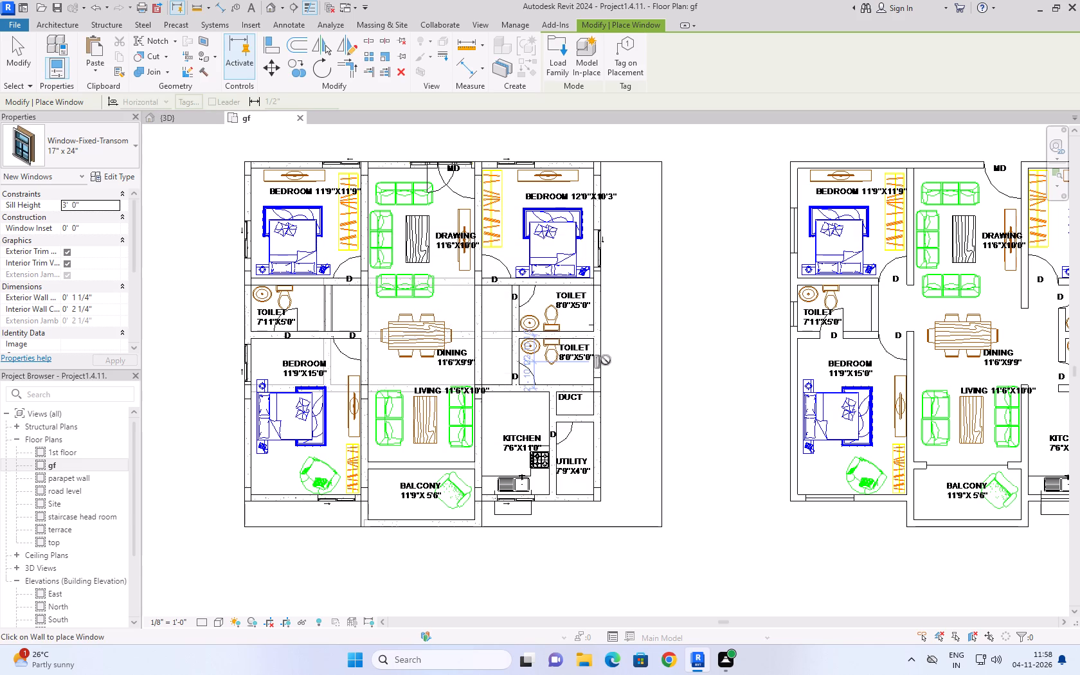
Place 17" x 24" fixed transom windows centred in the outer walls of the first unit's three toilets.
click(603, 361)
click(602, 310)
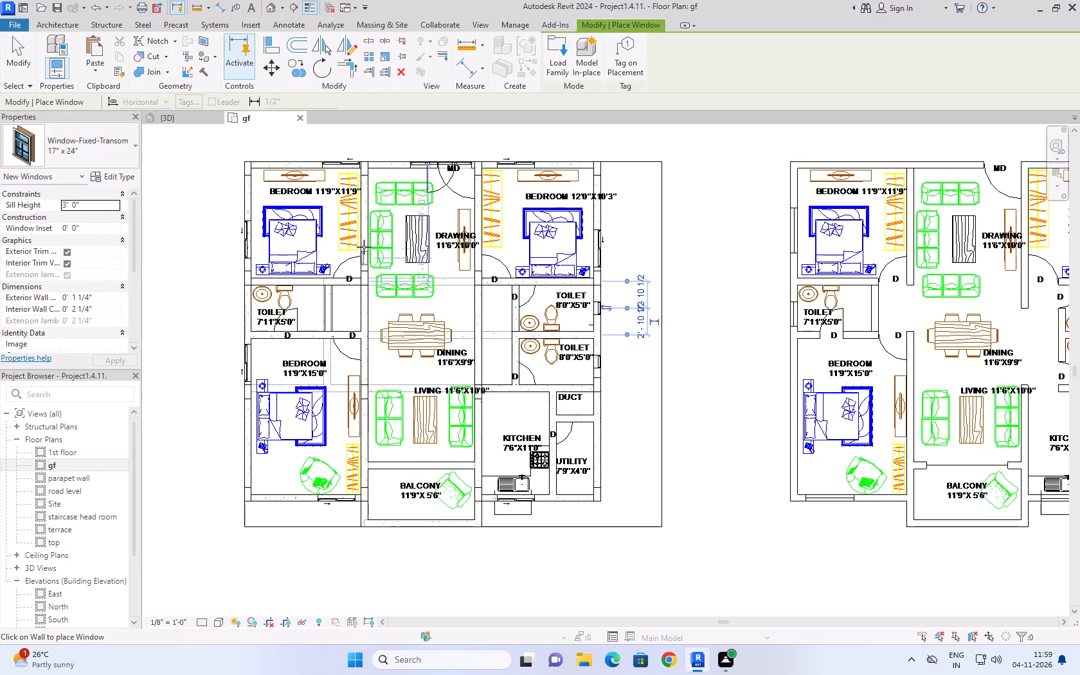
click(244, 309)
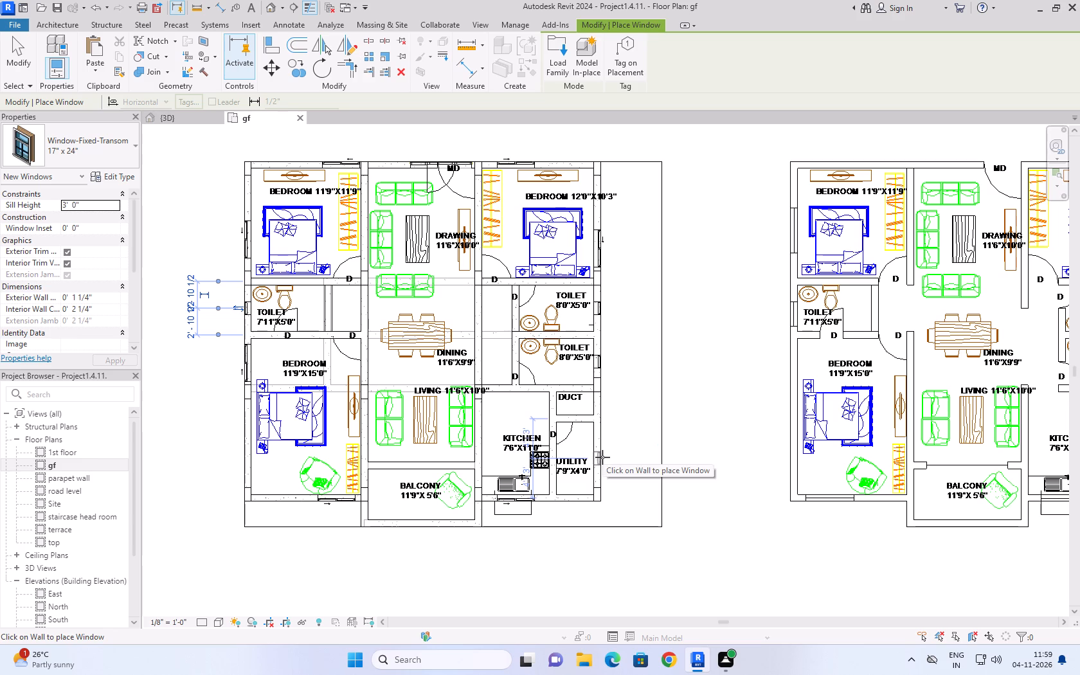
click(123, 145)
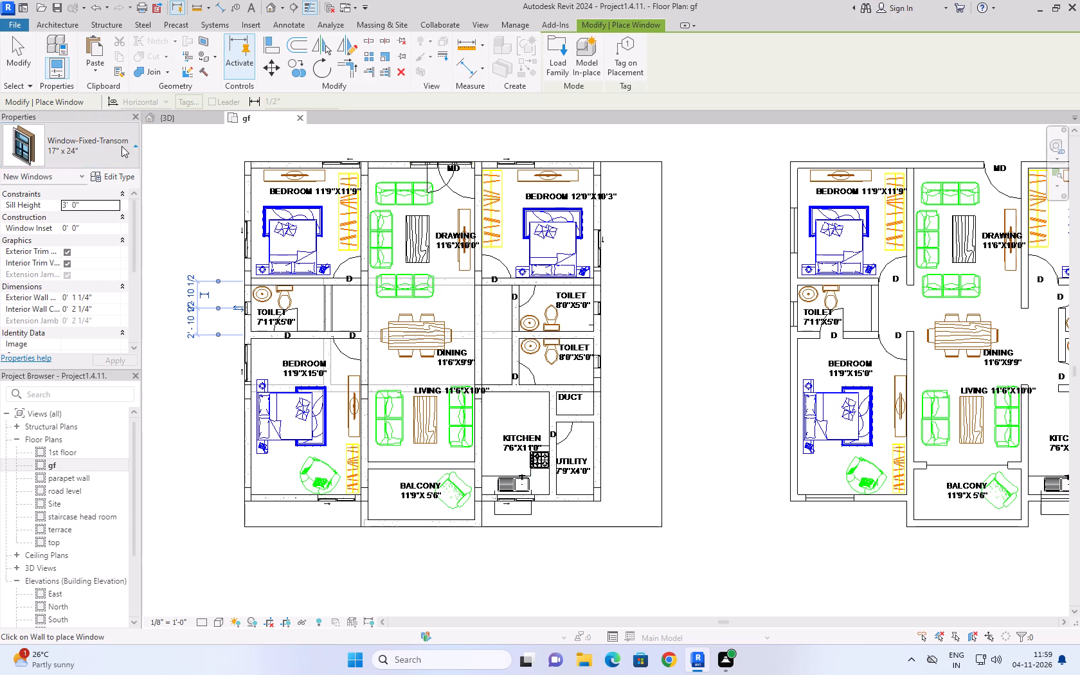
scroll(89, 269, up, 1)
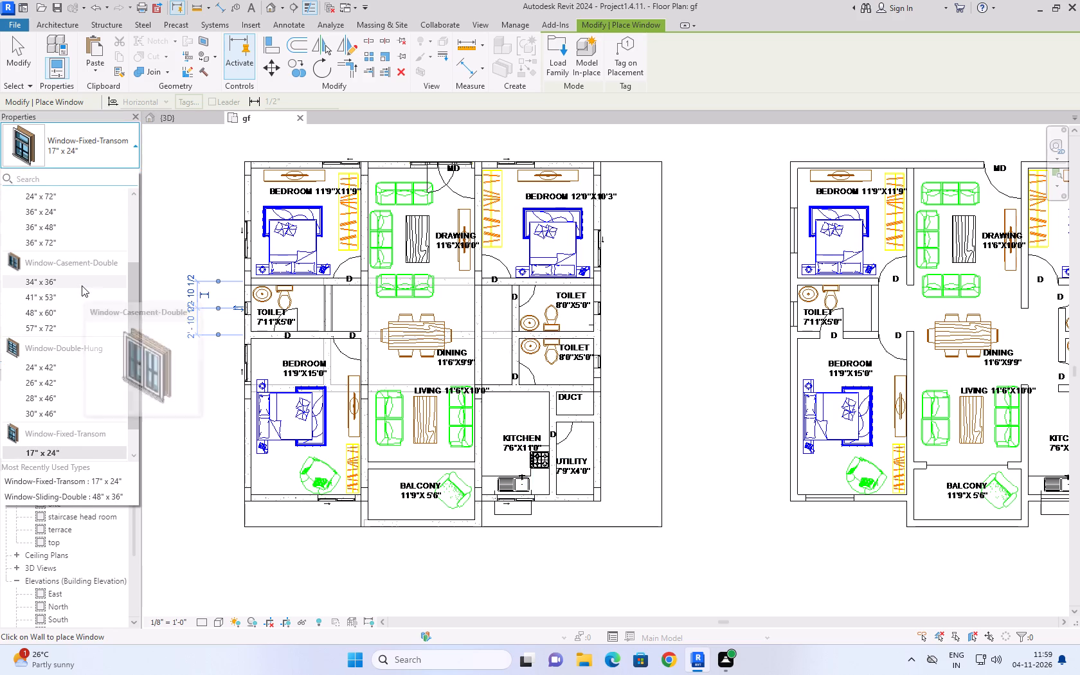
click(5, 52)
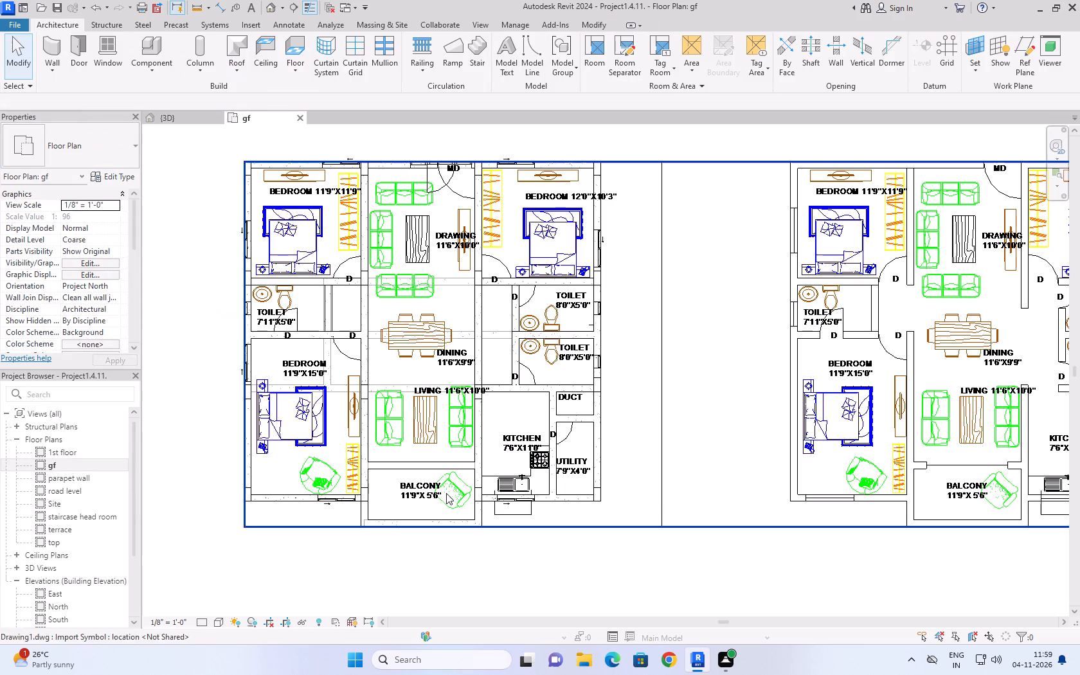
Create a similar 48" x 36" sliding window from the 12'0"X10'3" bedroom's side-wall window, centred in the utility's outer wall at 4'-3" each side.
click(604, 253)
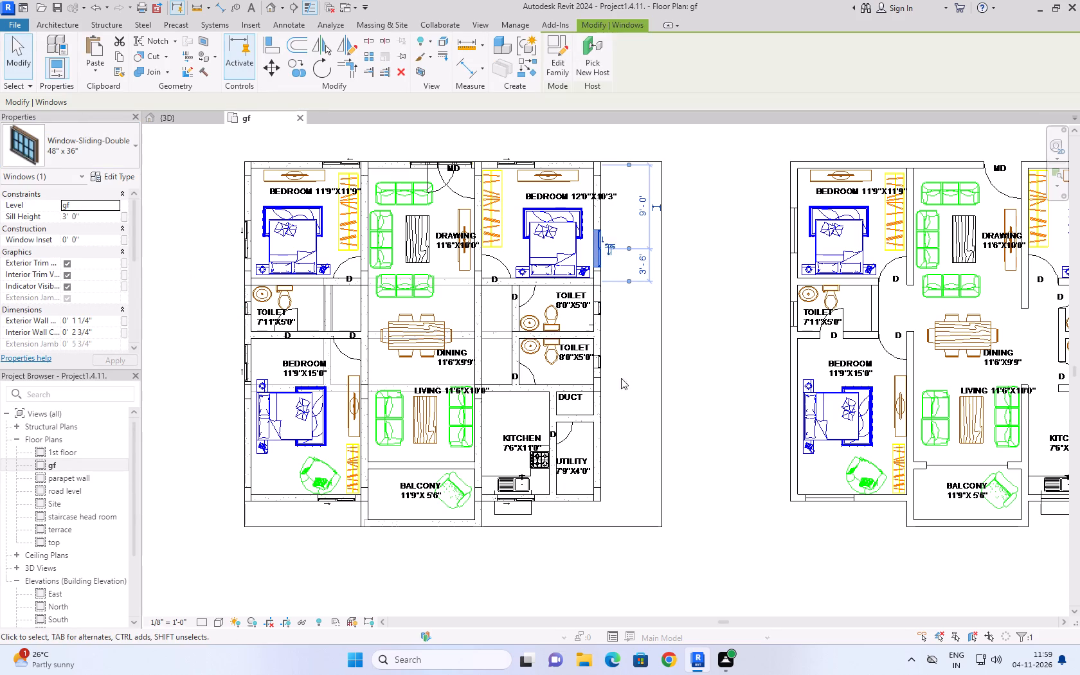
text(cs)
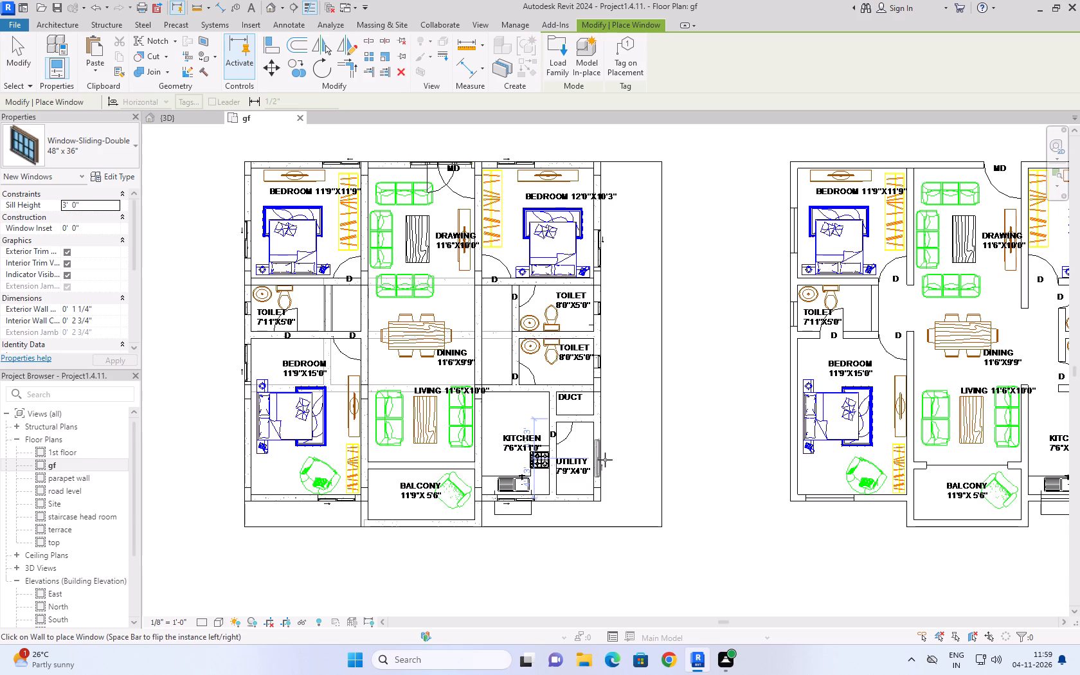
click(605, 460)
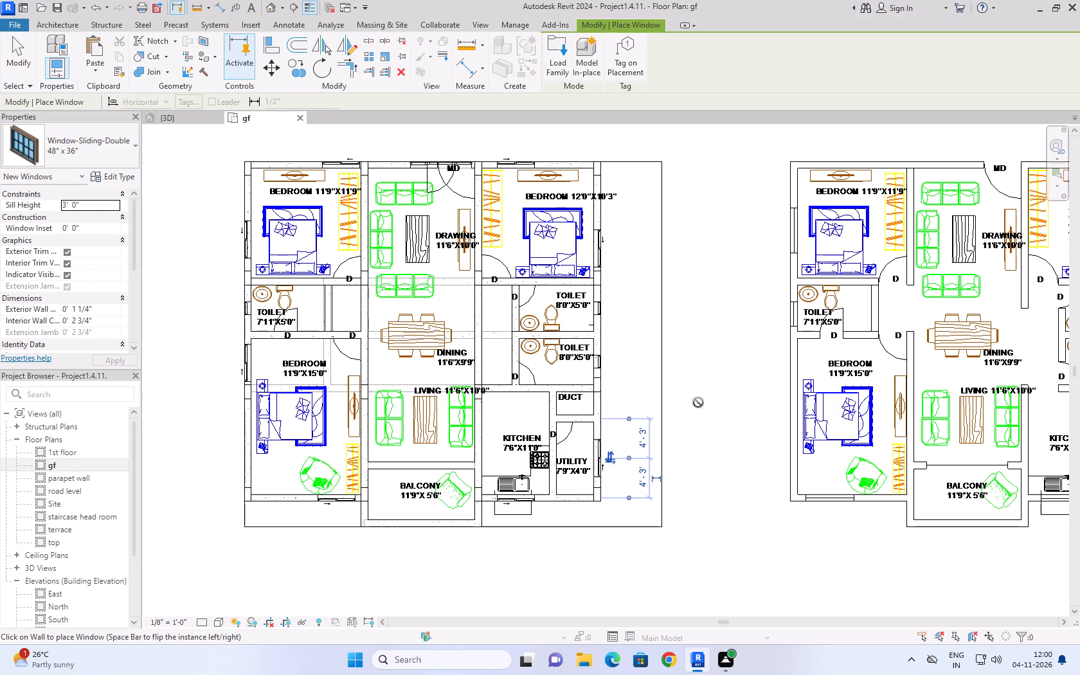
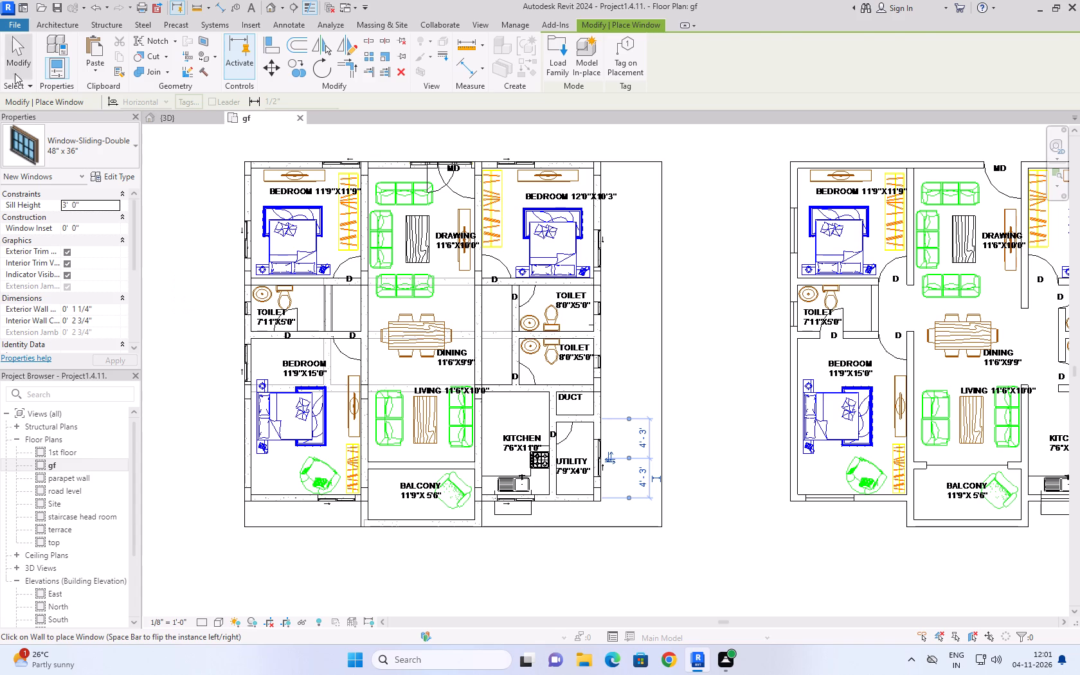
End window placement, examine the first unit's windows from all visible sides in the 3D view, and return to the gf floor plan.
click(13, 57)
click(172, 113)
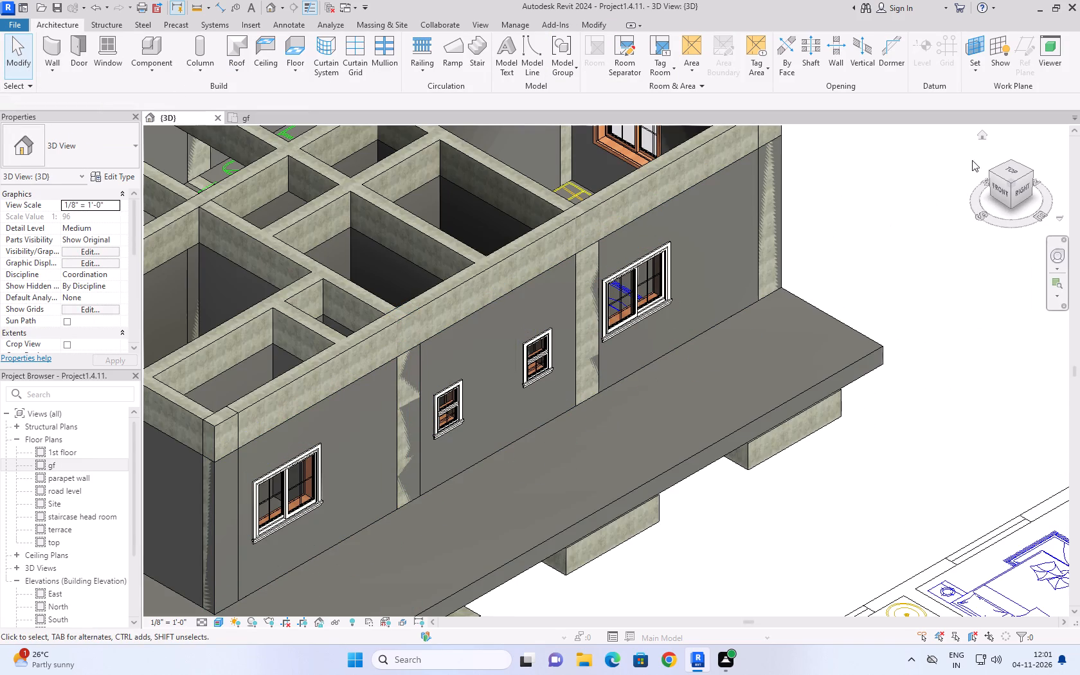
click(982, 128)
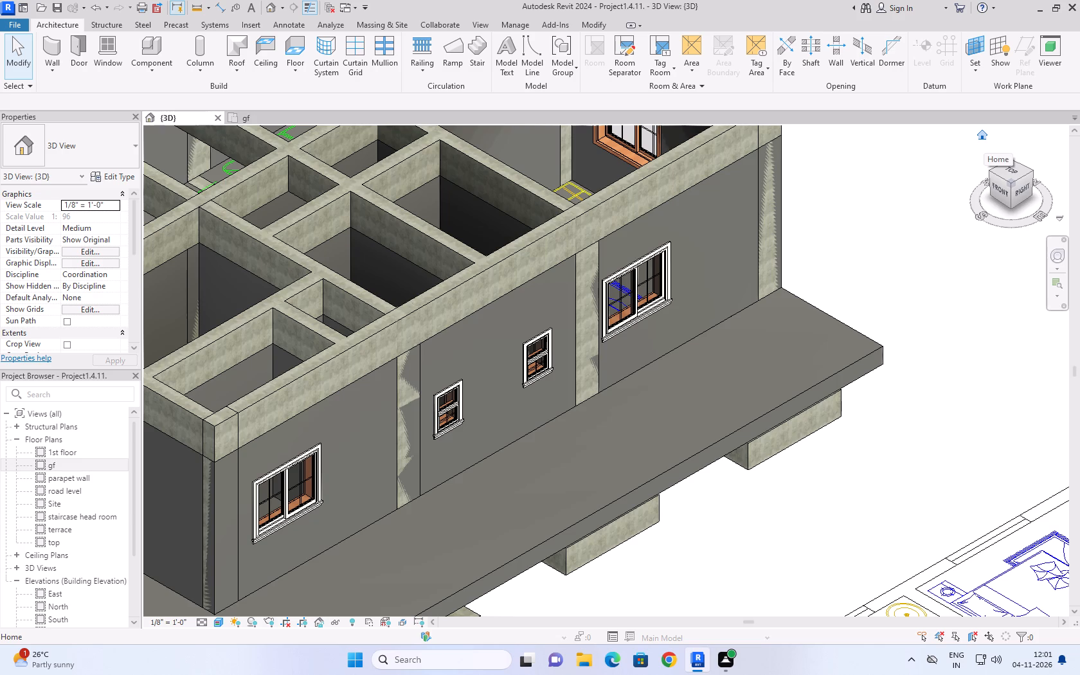
click(982, 137)
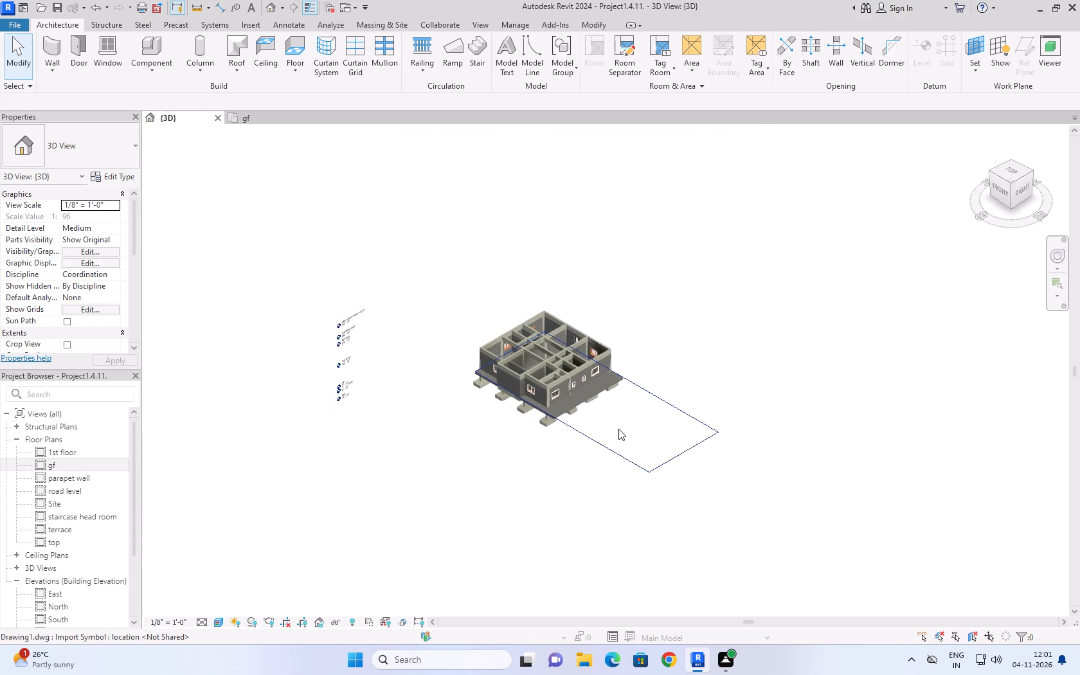
scroll(622, 395, up, 9)
scroll(646, 325, up, 2)
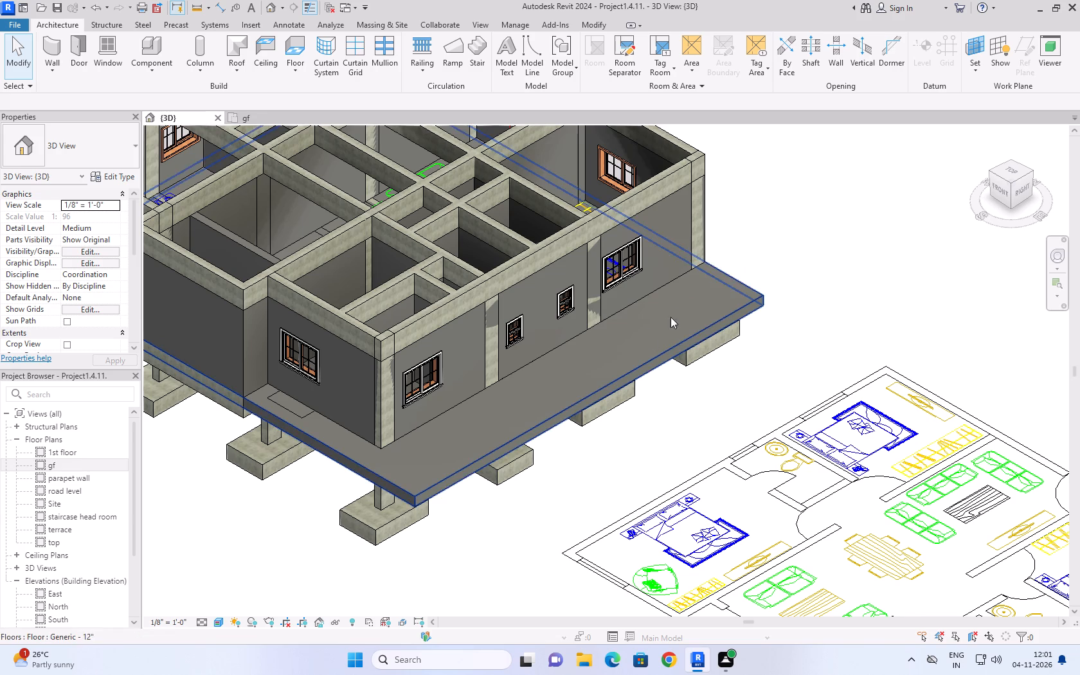
scroll(845, 313, down, 5)
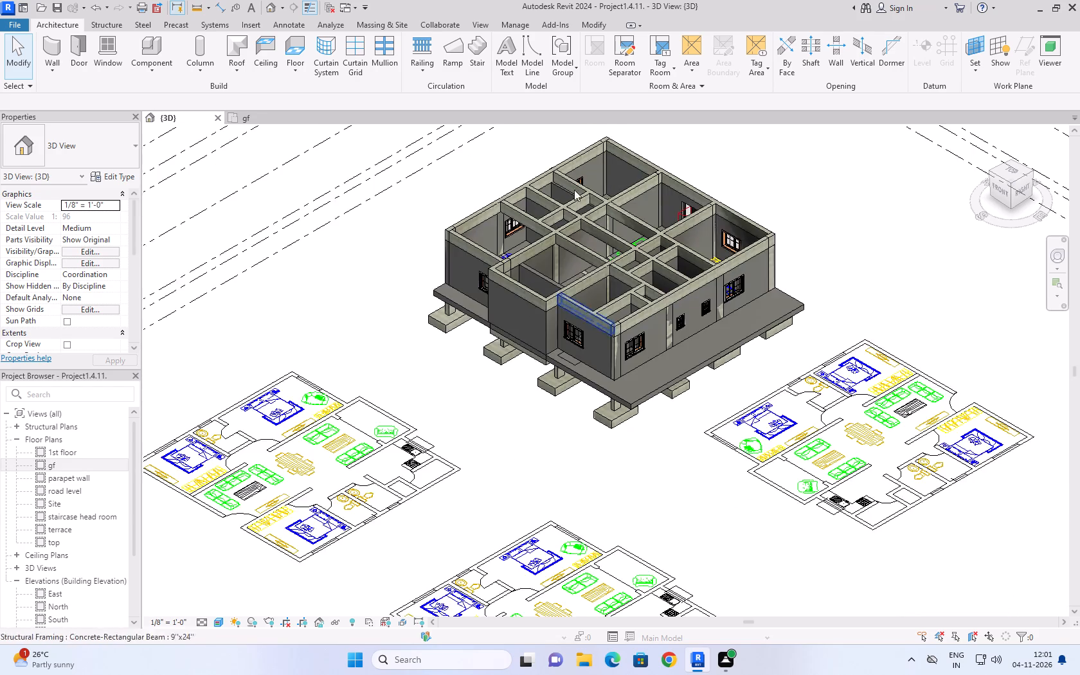
scroll(652, 179, up, 5)
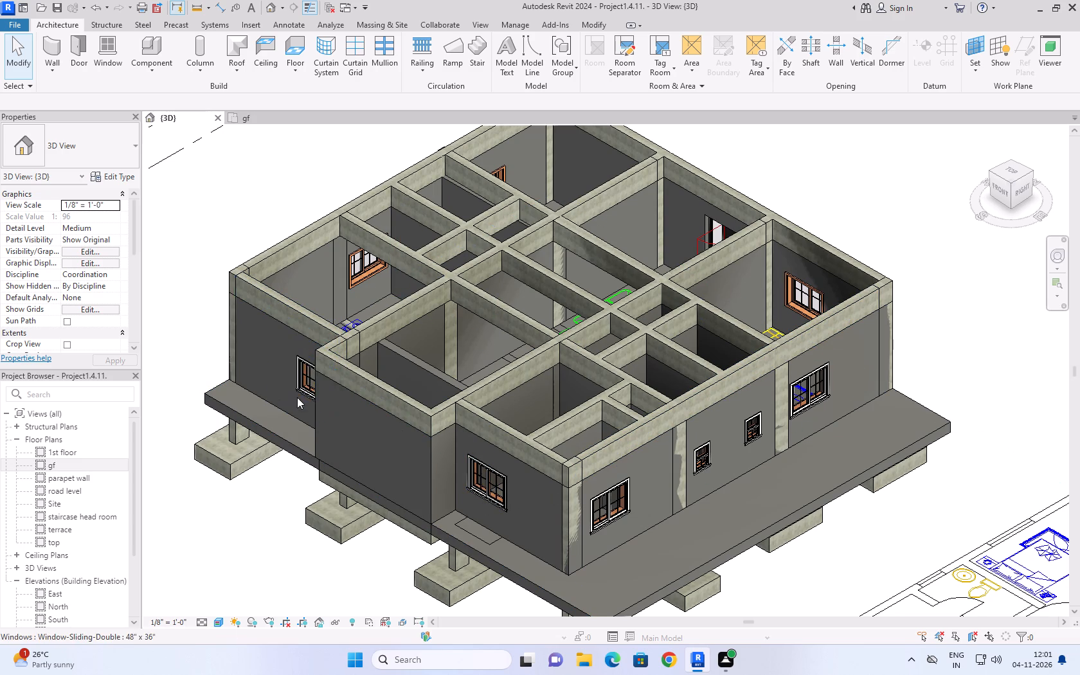
scroll(297, 397, up, 2)
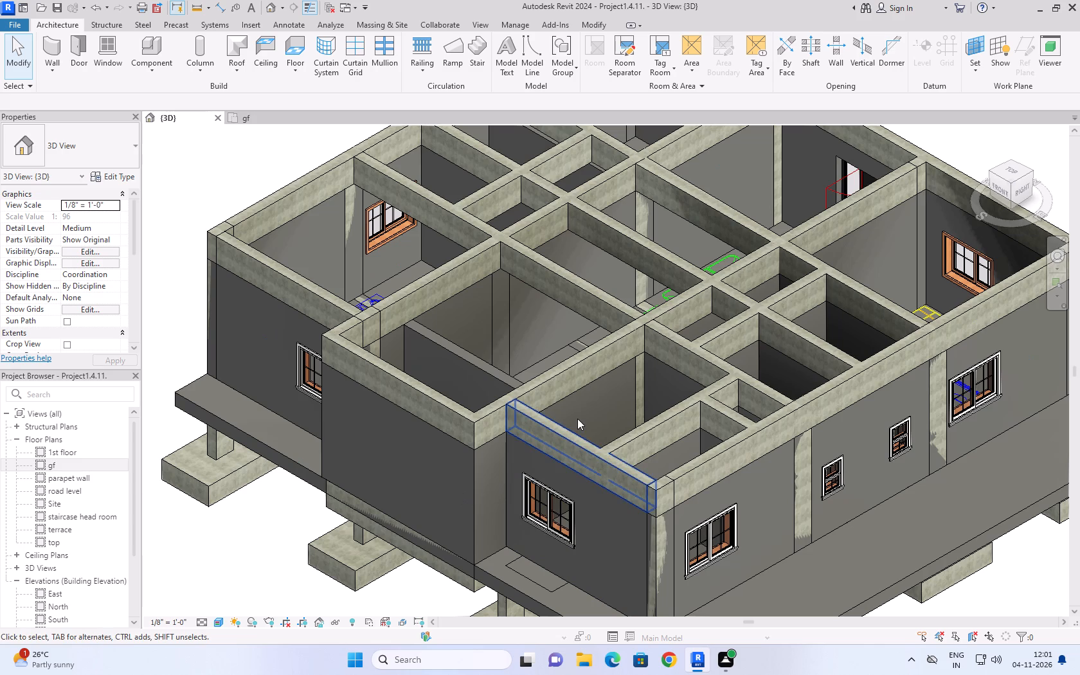
scroll(660, 271, down, 1)
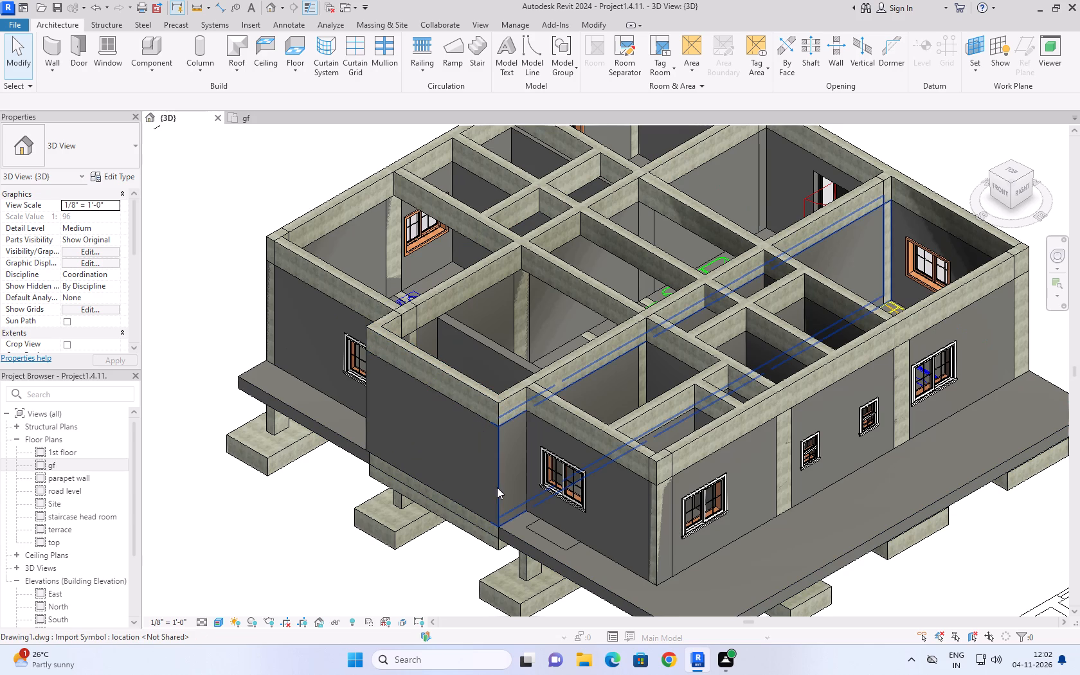
click(237, 185)
scroll(362, 365, down, 1)
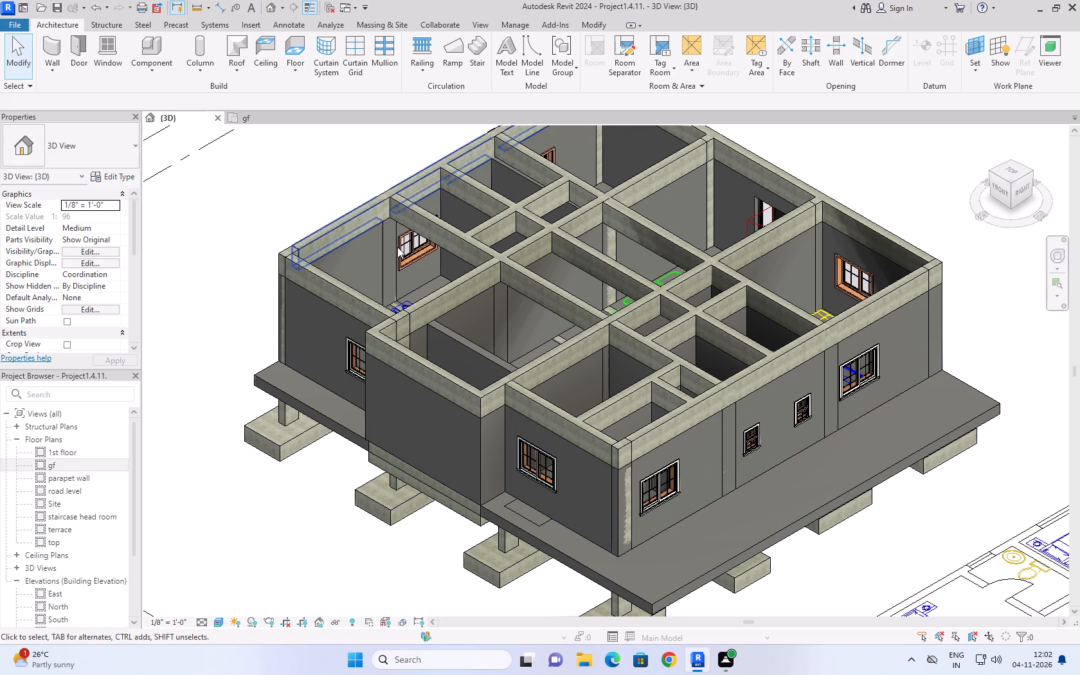
click(983, 139)
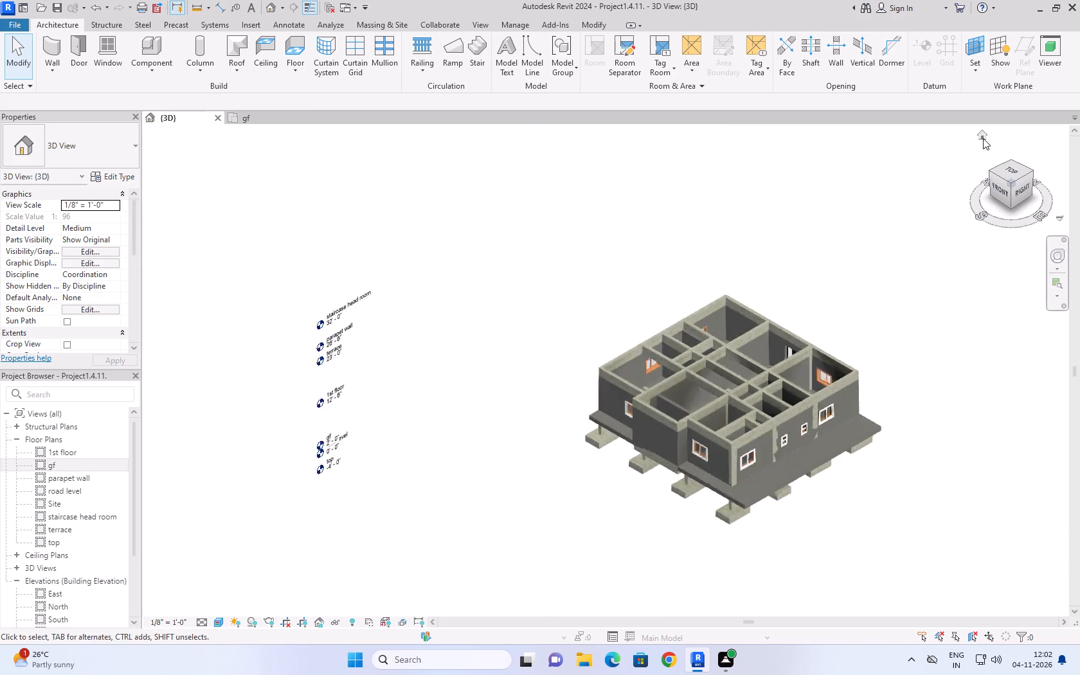
scroll(656, 336, up, 6)
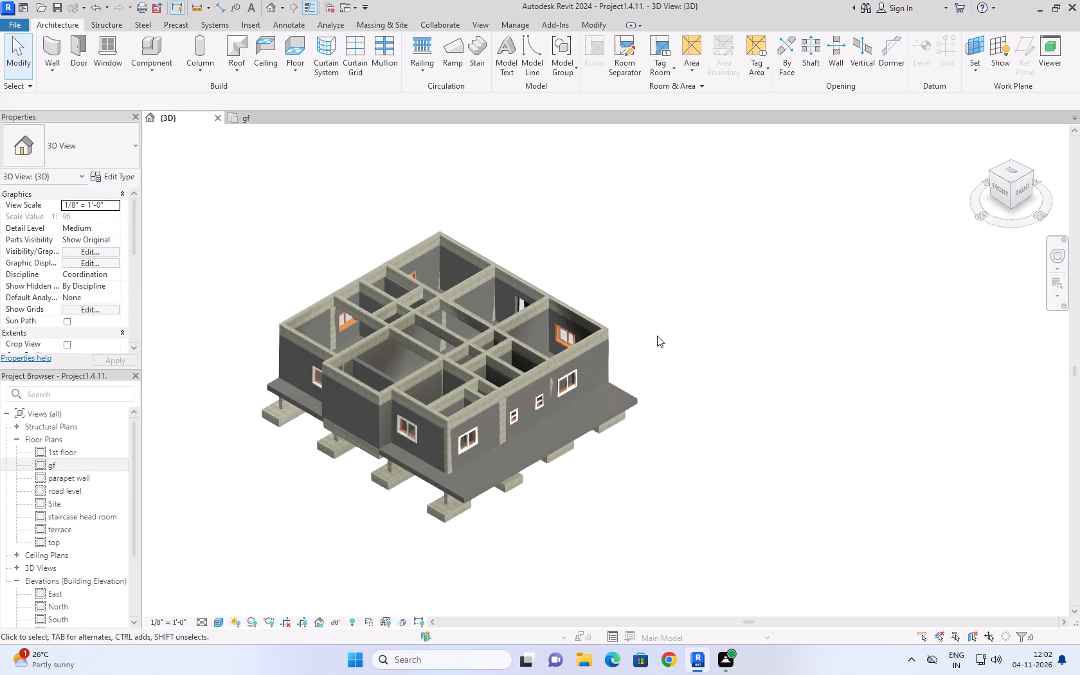
scroll(456, 352, up, 3)
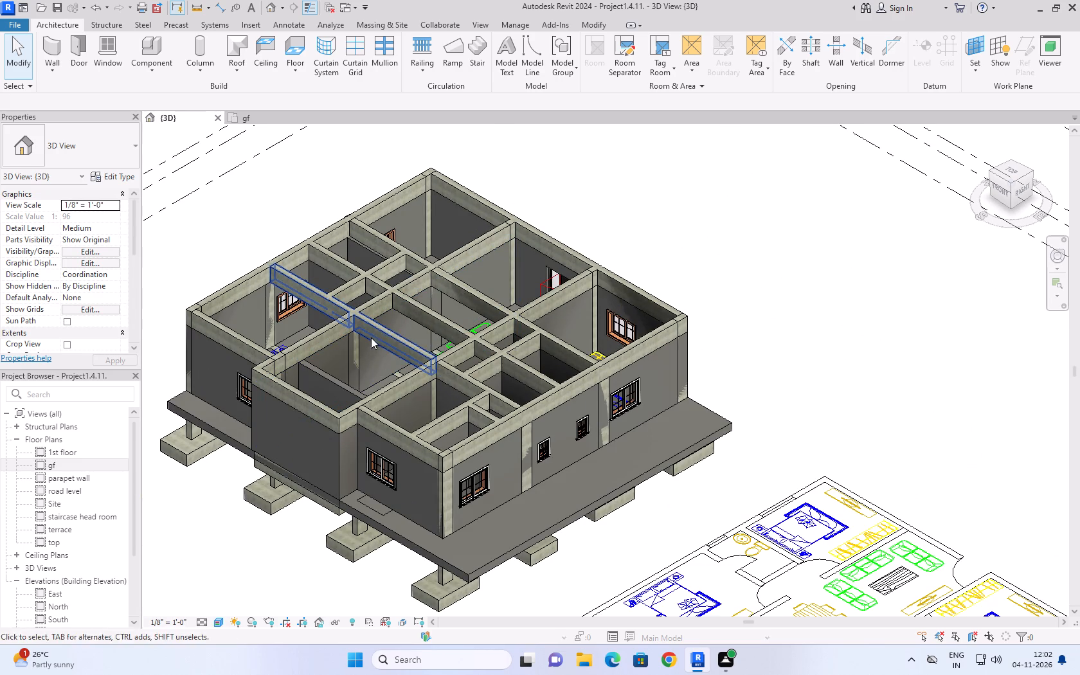
click(250, 117)
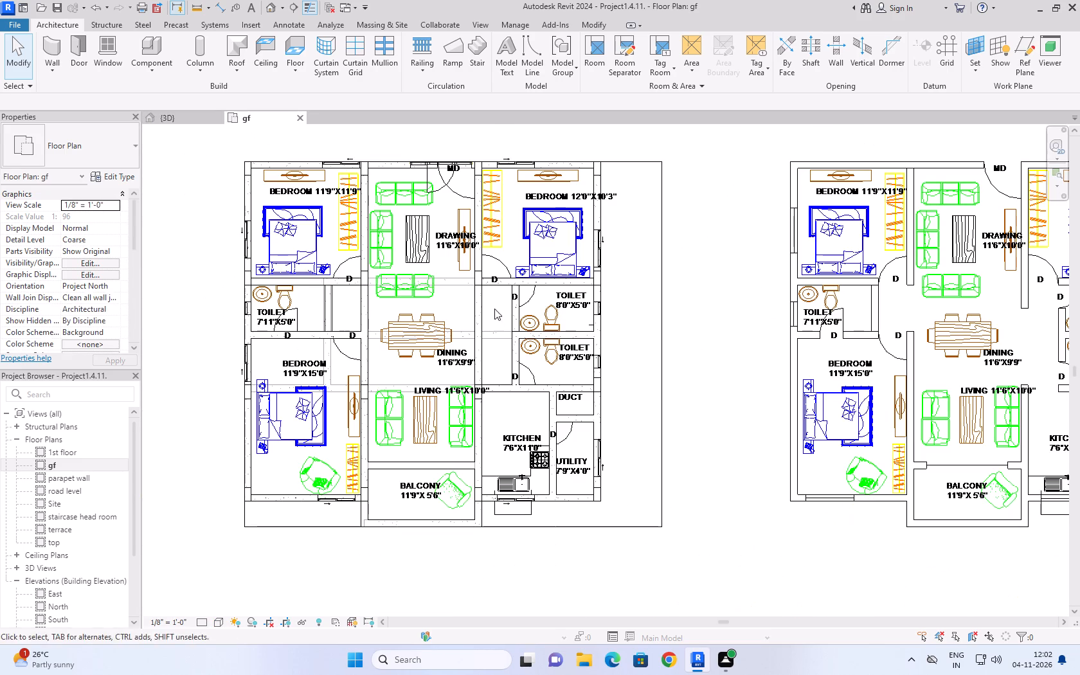
click(451, 276)
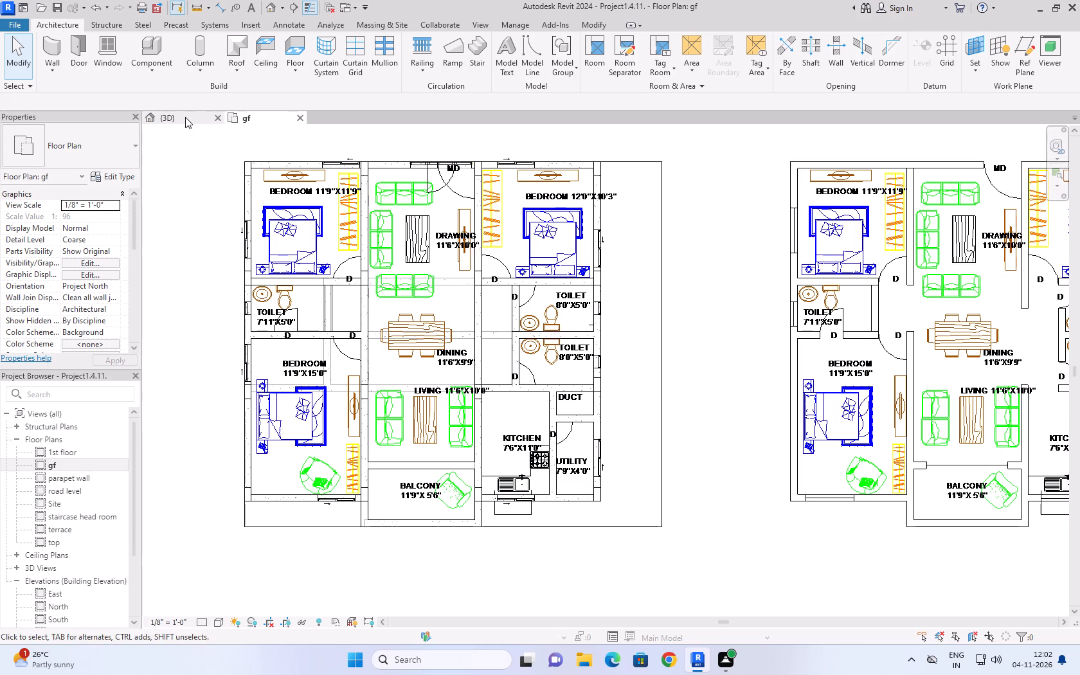
click(185, 117)
click(268, 127)
click(268, 122)
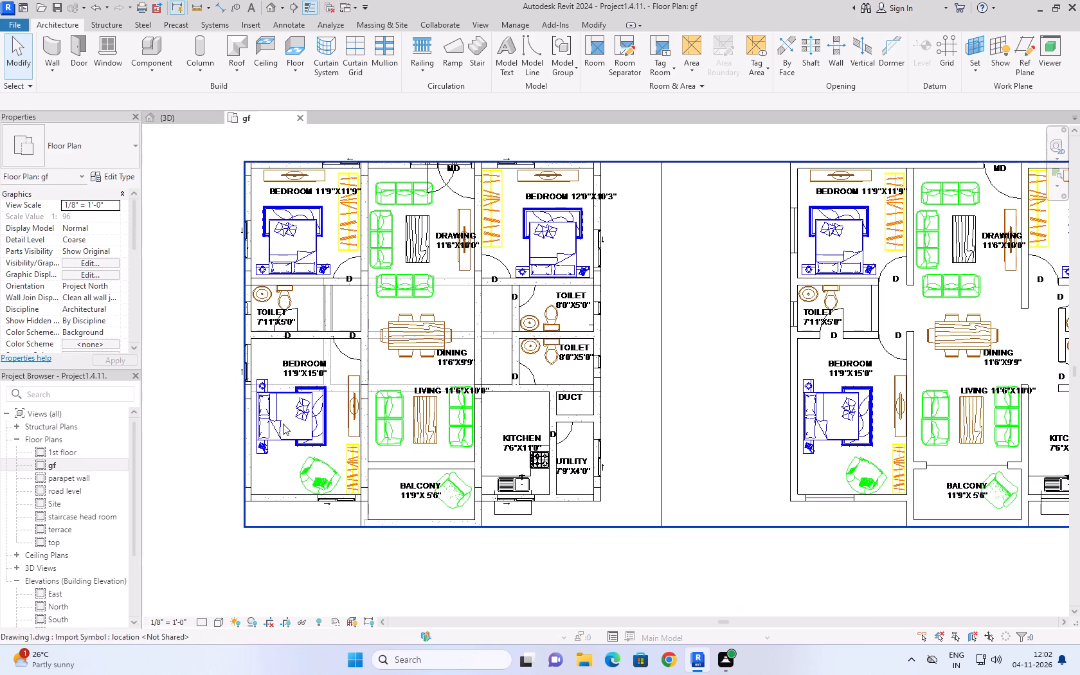
click(720, 237)
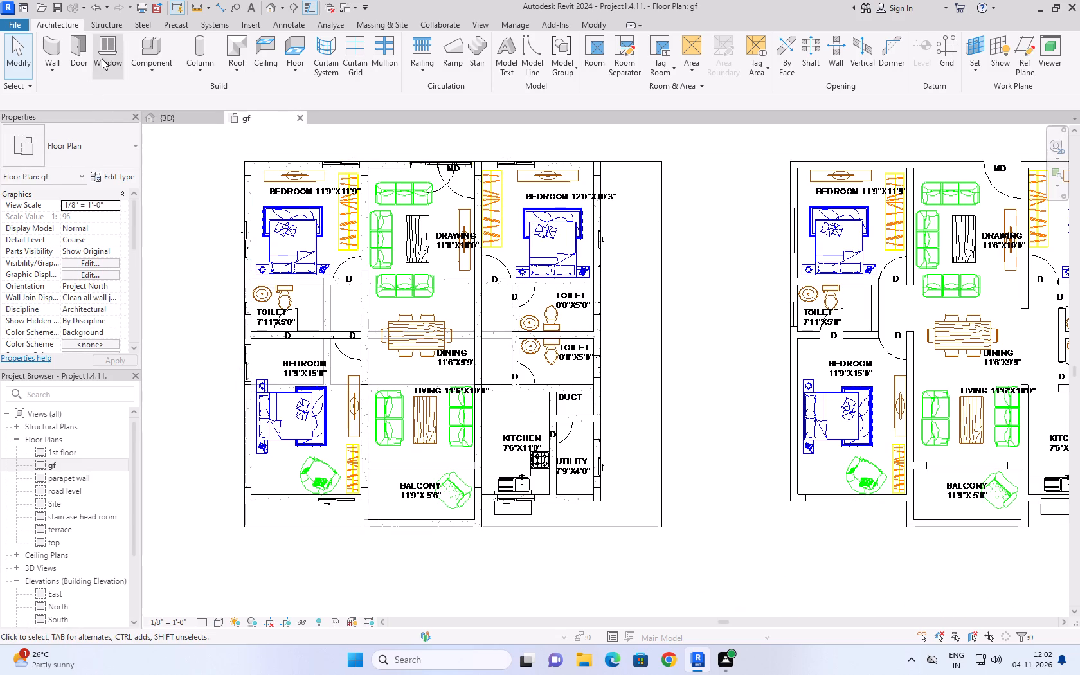
Load the residential Door-Interior-Single-3_Panel_Vert-Wood family with its 36" x 80" type for door placement.
click(85, 47)
click(562, 57)
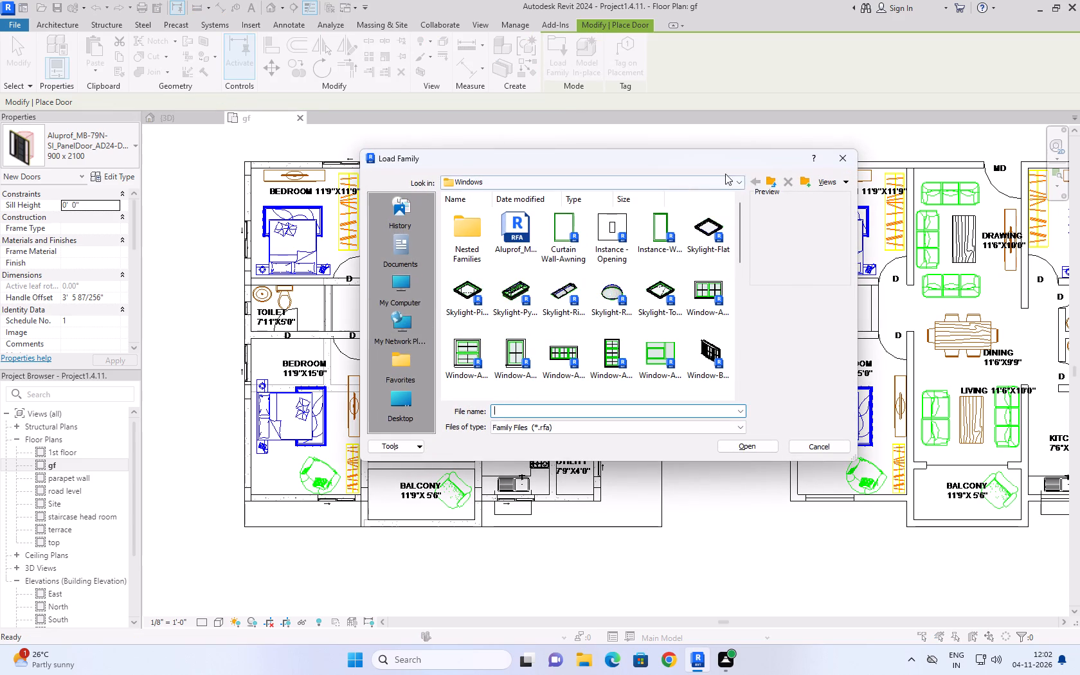
click(770, 178)
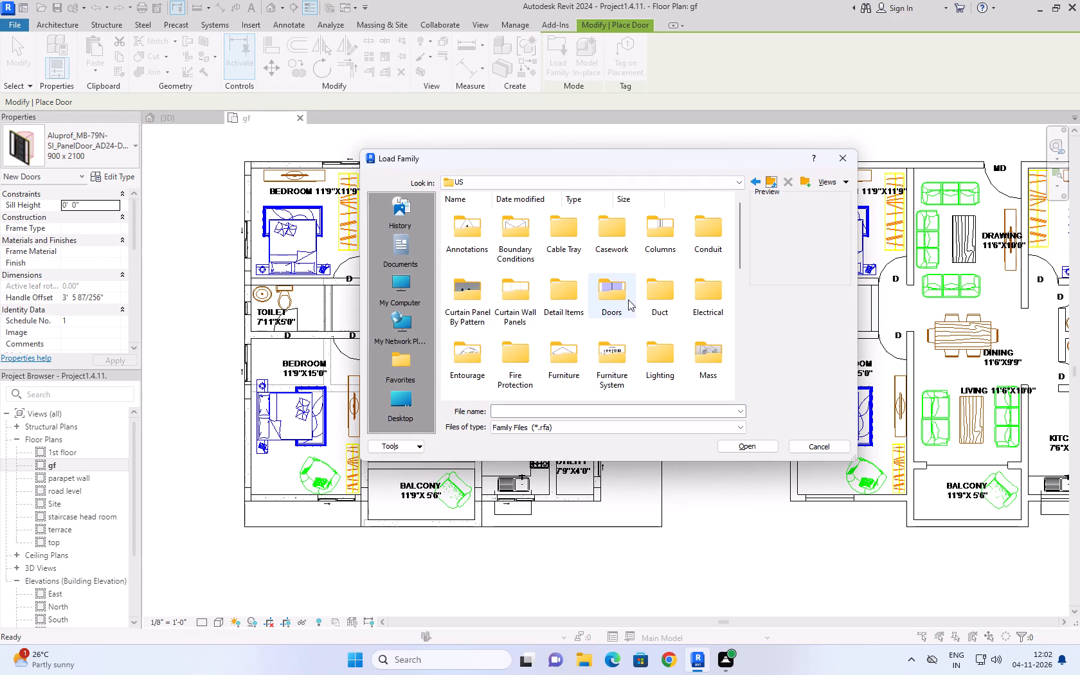
double_click(624, 301)
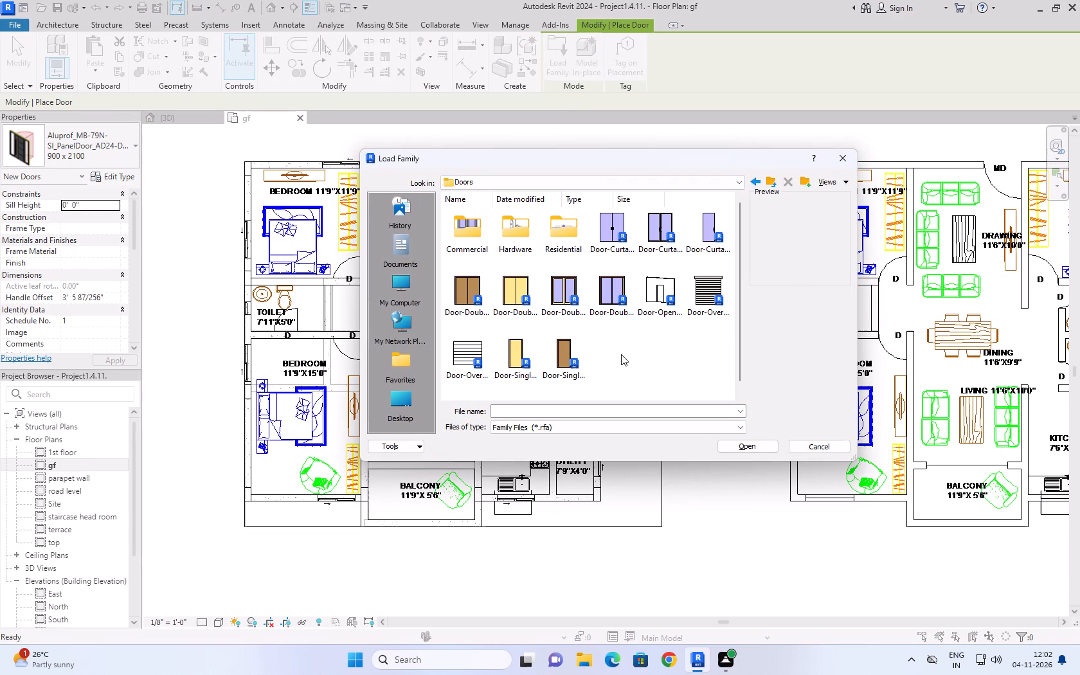
double_click(572, 244)
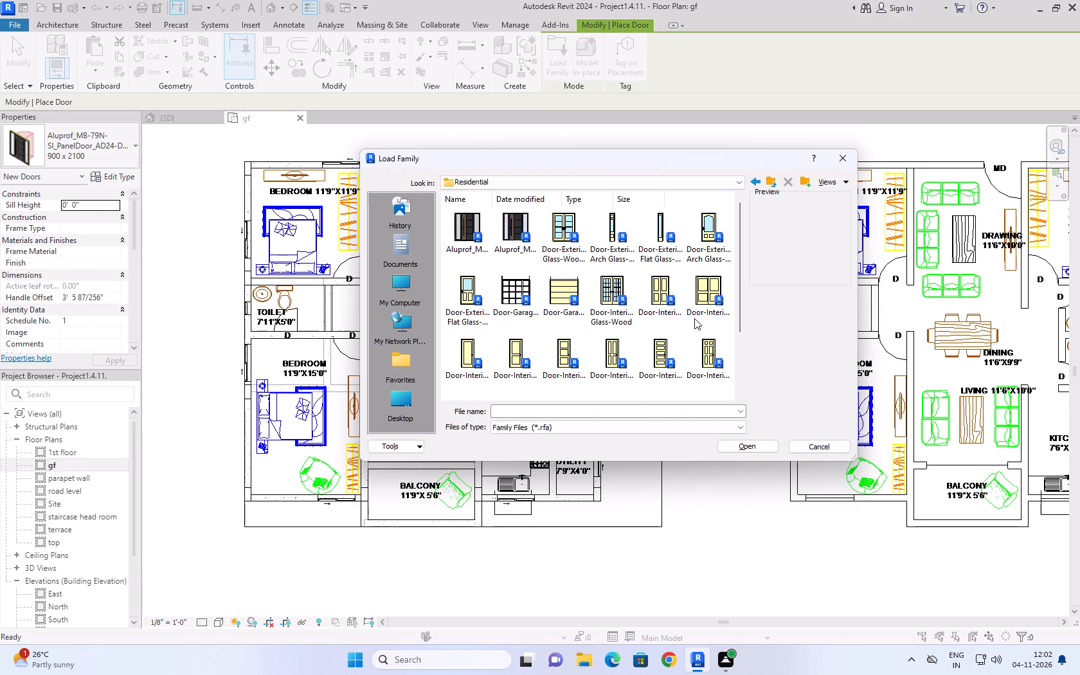
click(561, 347)
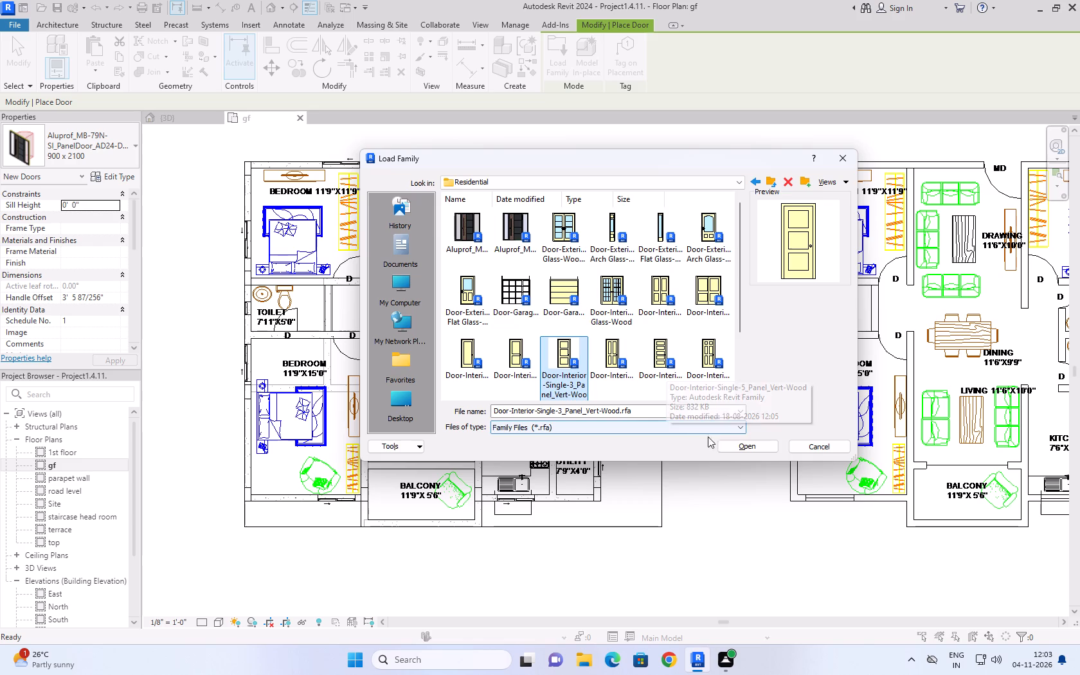
click(726, 442)
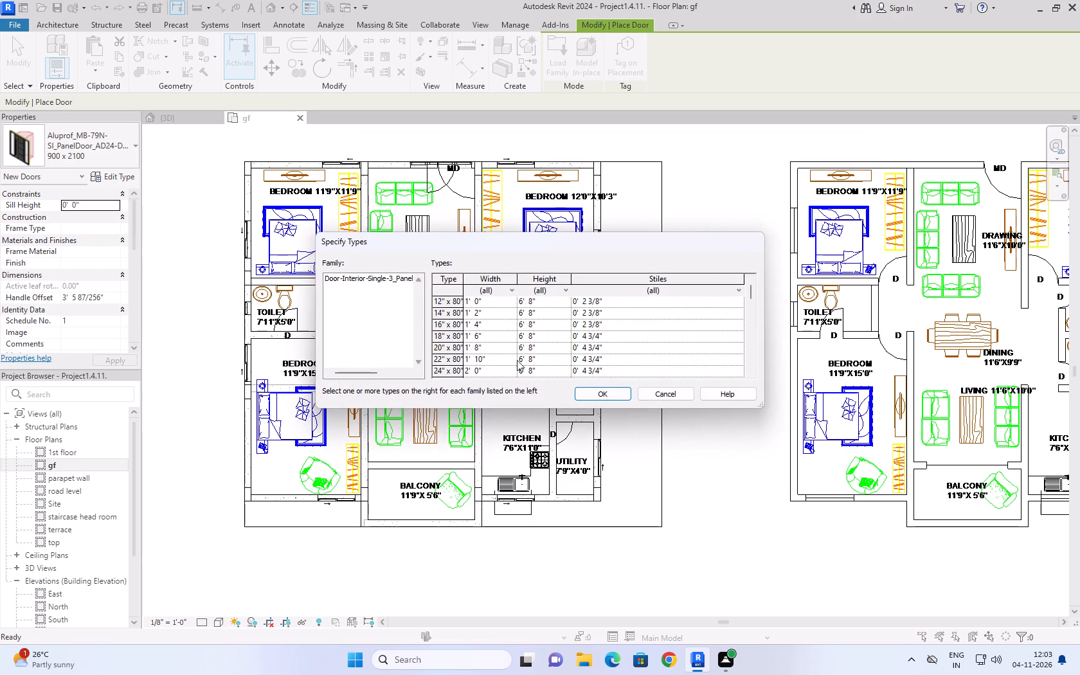
scroll(498, 355, down, 3)
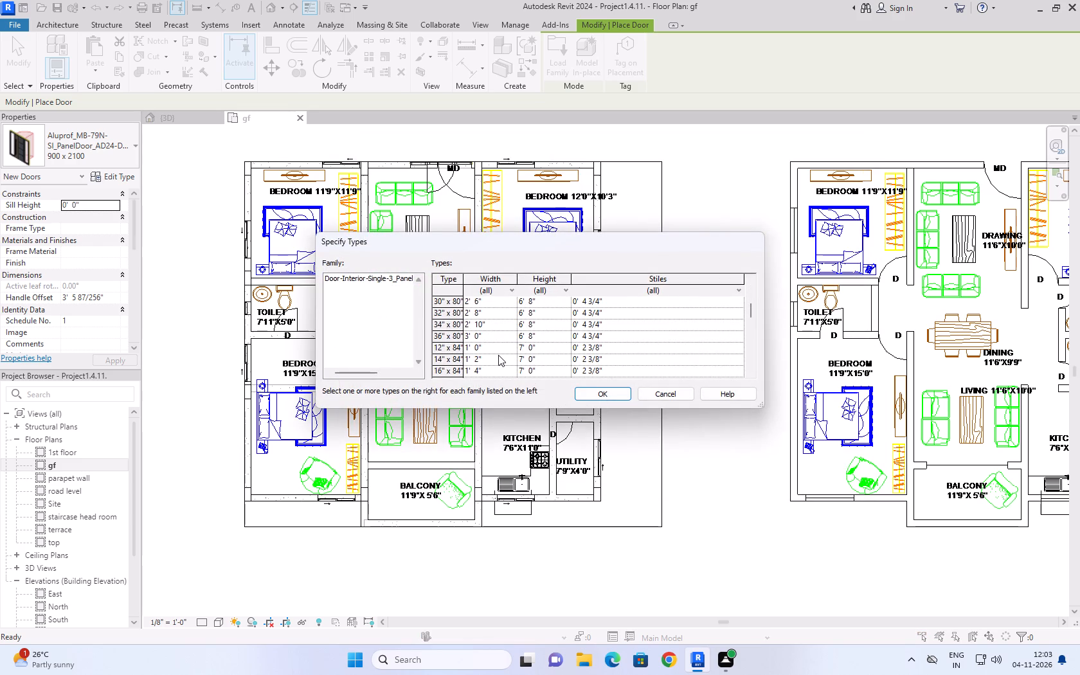
click(494, 332)
scroll(498, 337, down, 2)
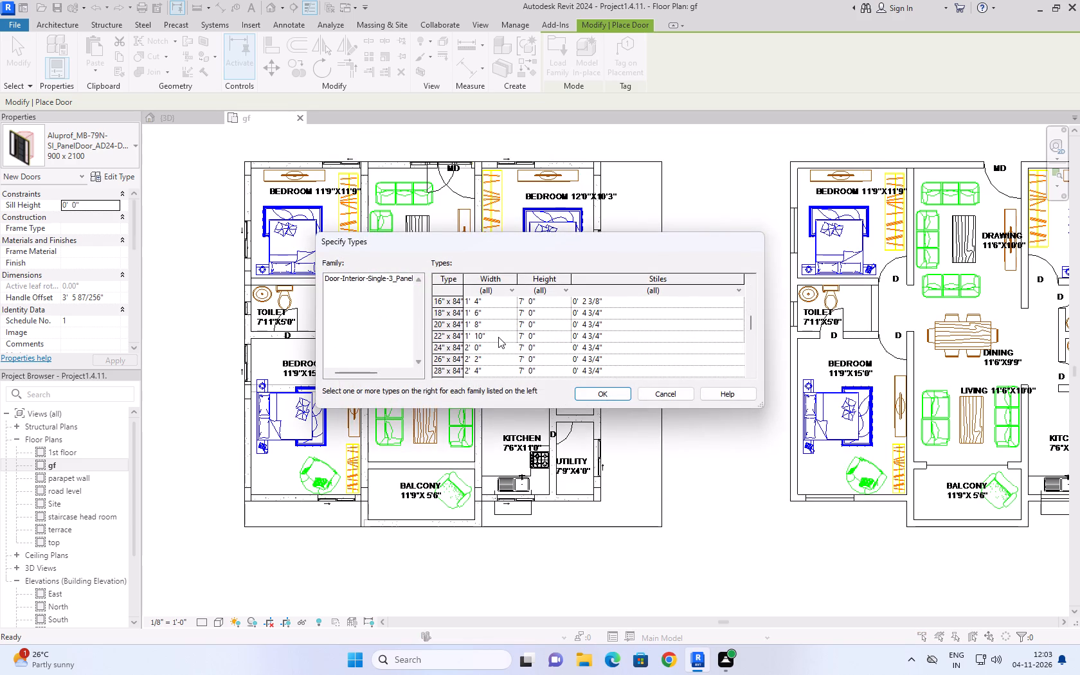
scroll(498, 337, down, 7)
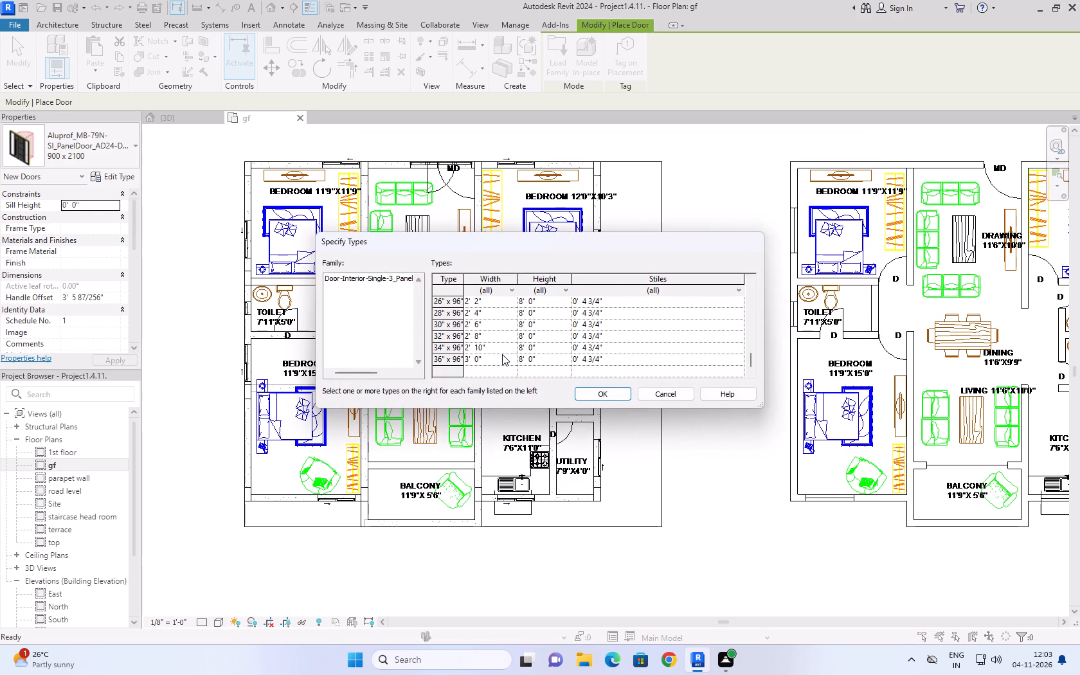
scroll(502, 355, up, 1)
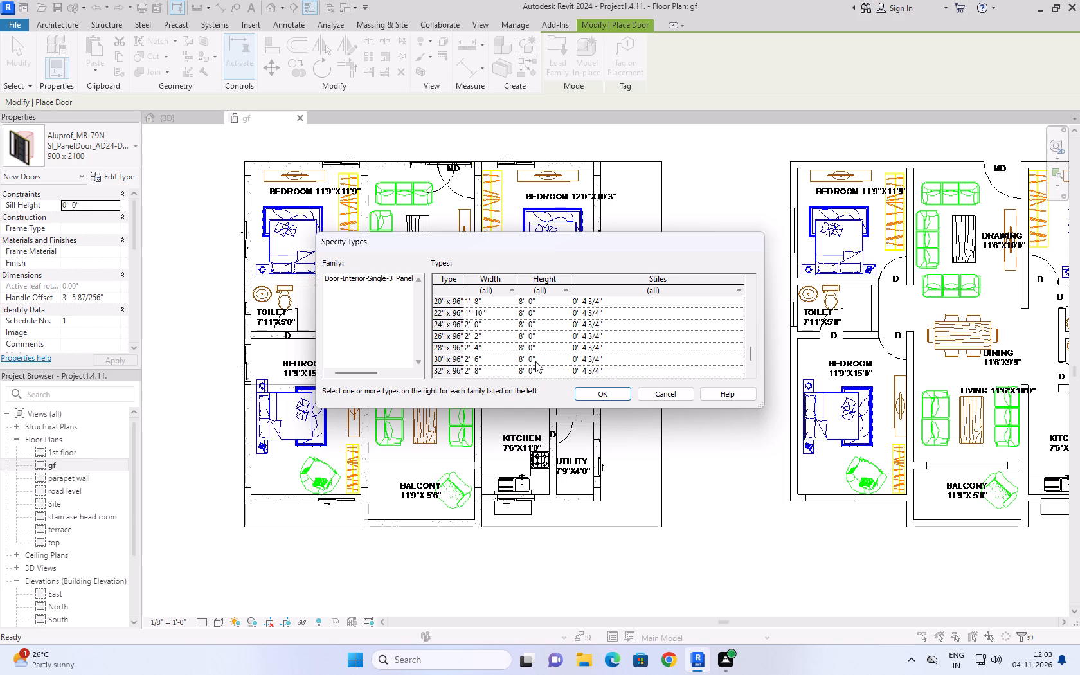
scroll(535, 361, down, 1)
scroll(535, 365, up, 7)
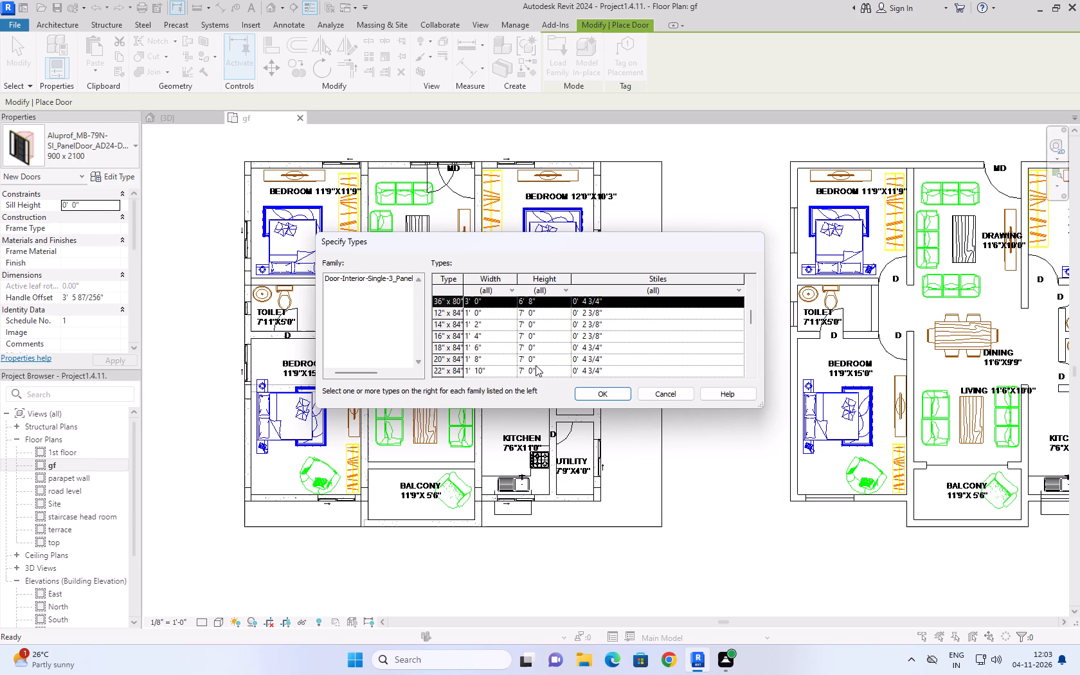
scroll(535, 365, up, 2)
scroll(535, 365, down, 7)
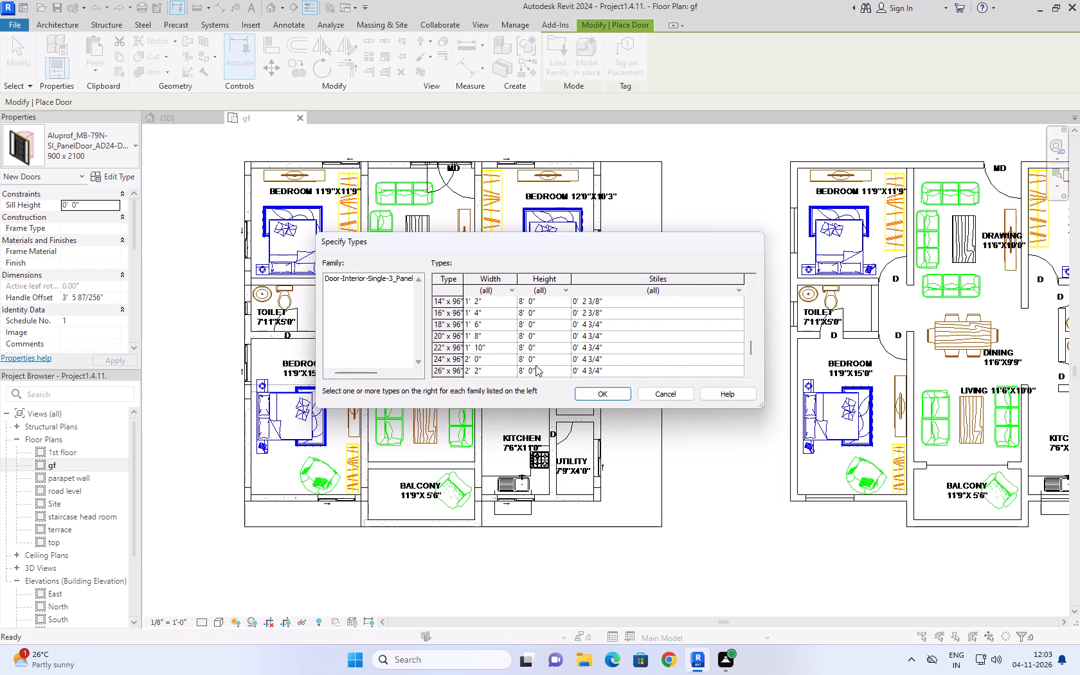
scroll(535, 365, up, 6)
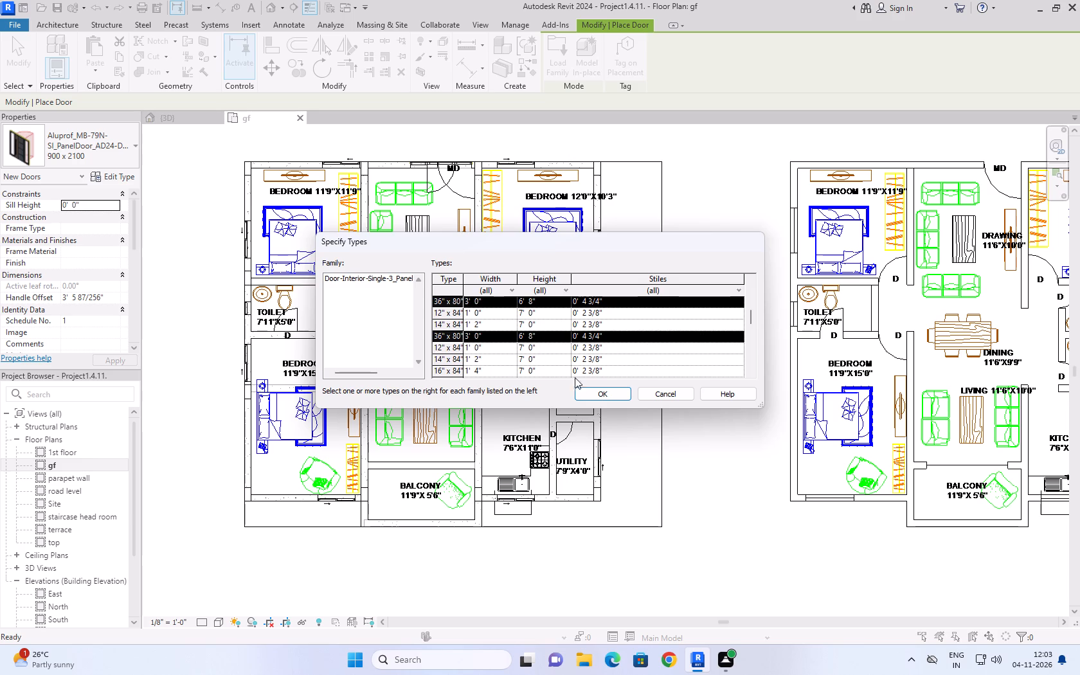
click(602, 387)
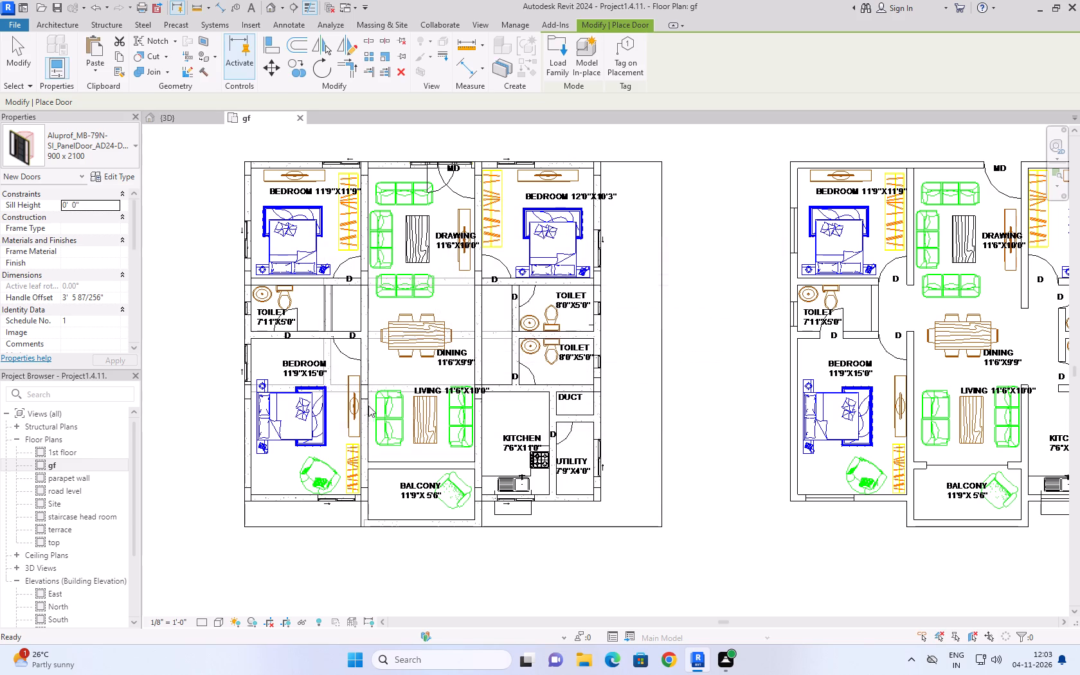
Place 36" x 80" doors at the first unit's three bedroom entrances, the kitchen entrance and the kitchen-utility wall, matching the plan's door swings.
click(344, 278)
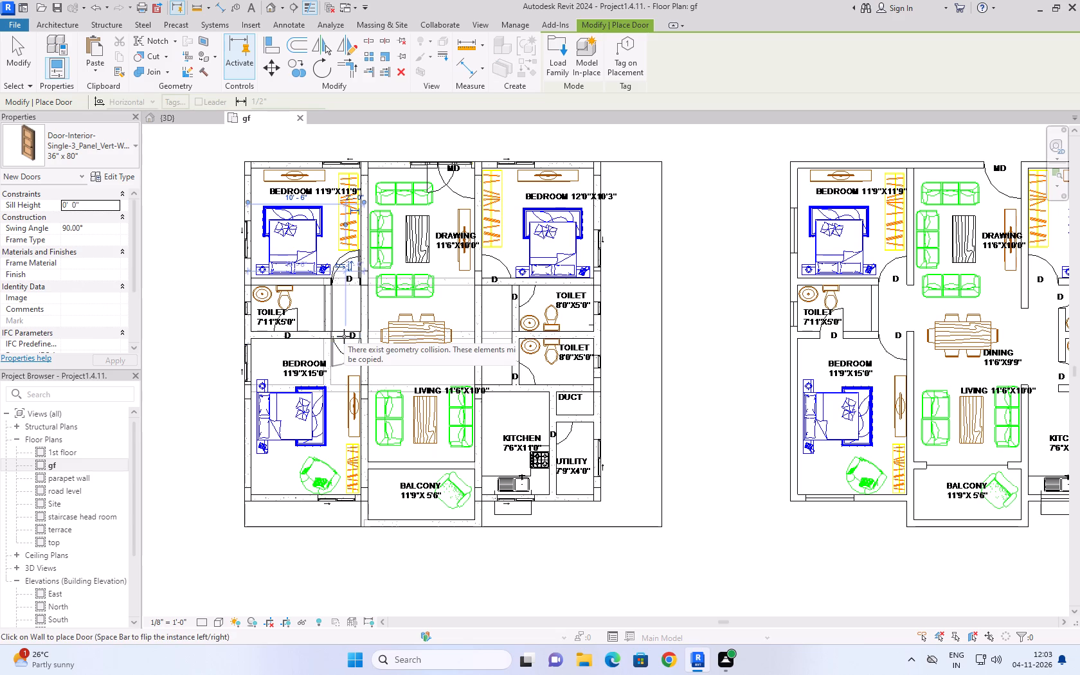
key(space)
click(344, 336)
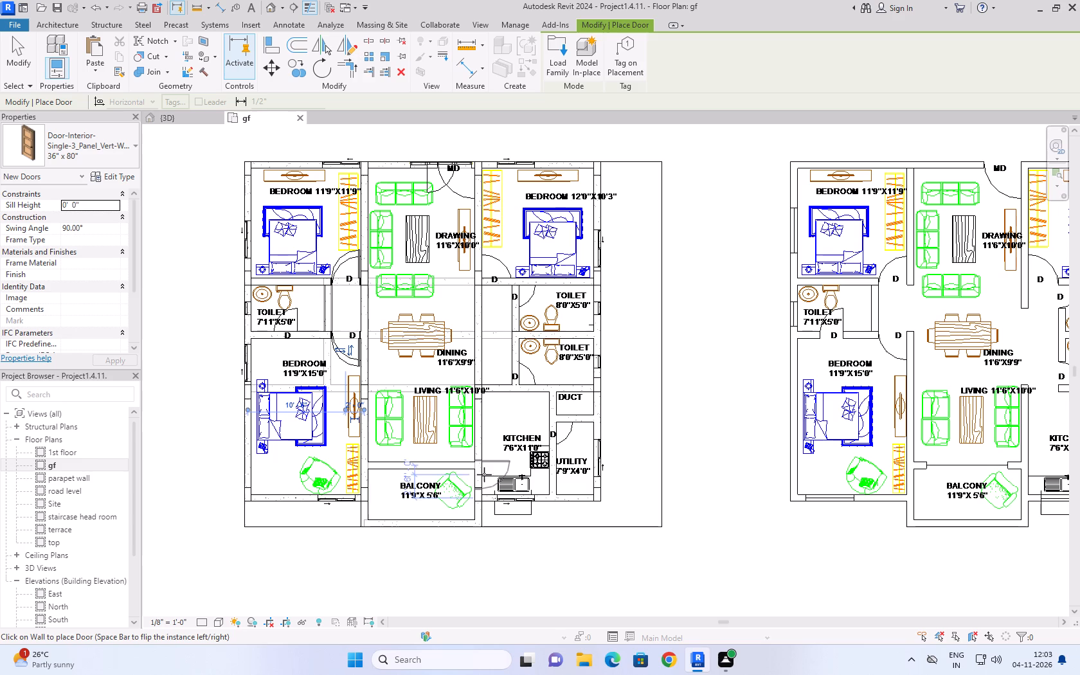
click(558, 437)
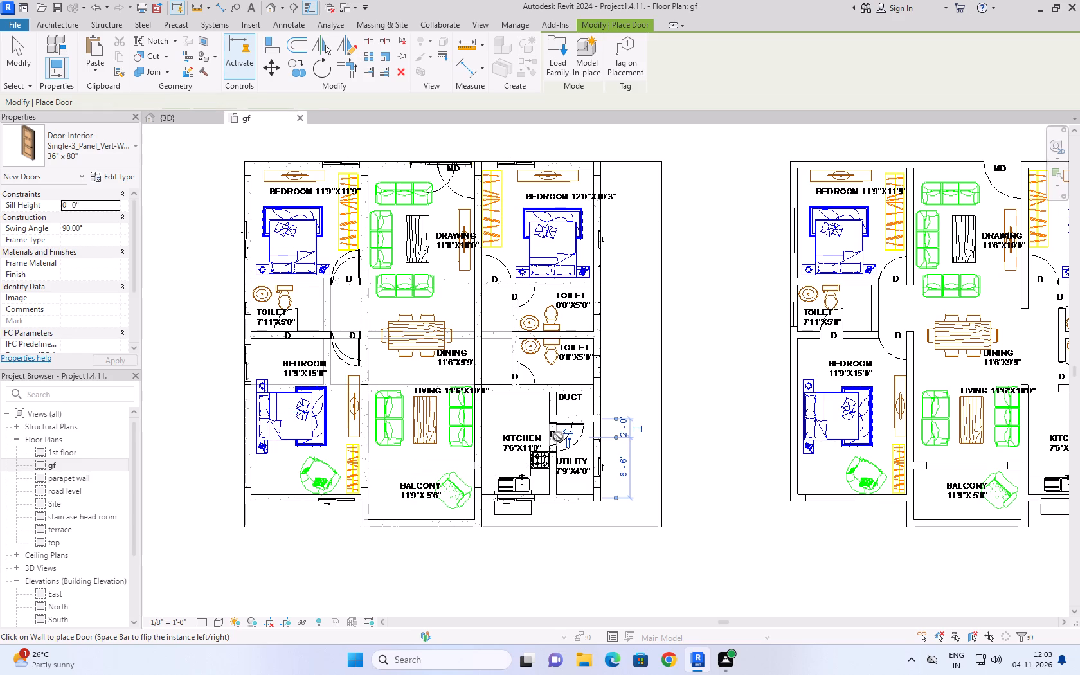
click(498, 393)
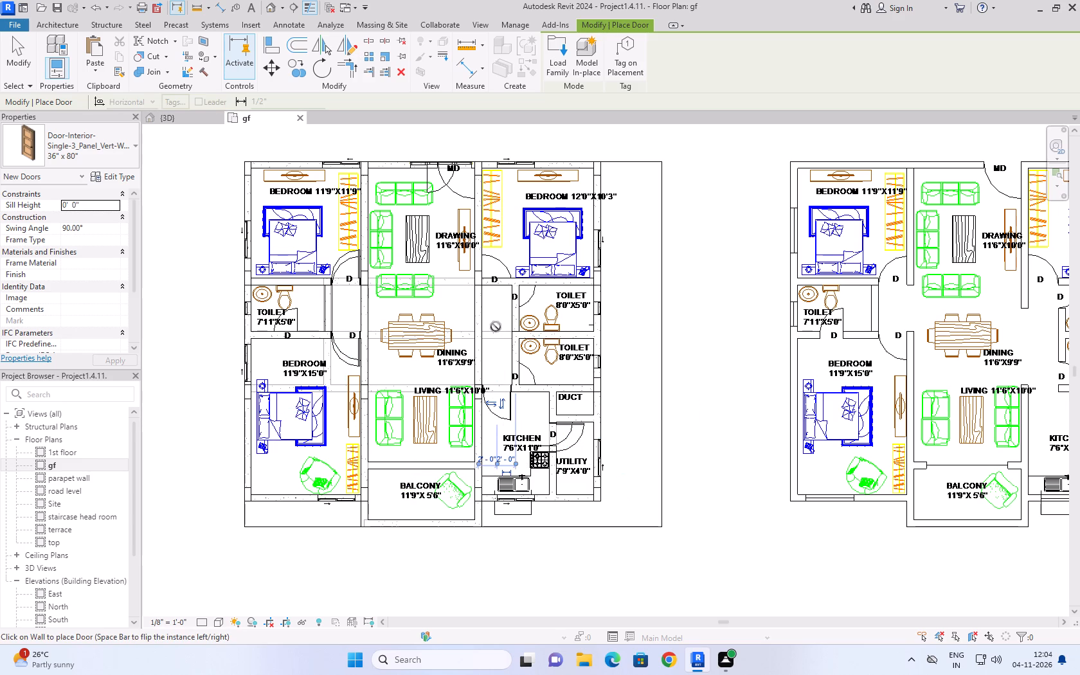
click(498, 279)
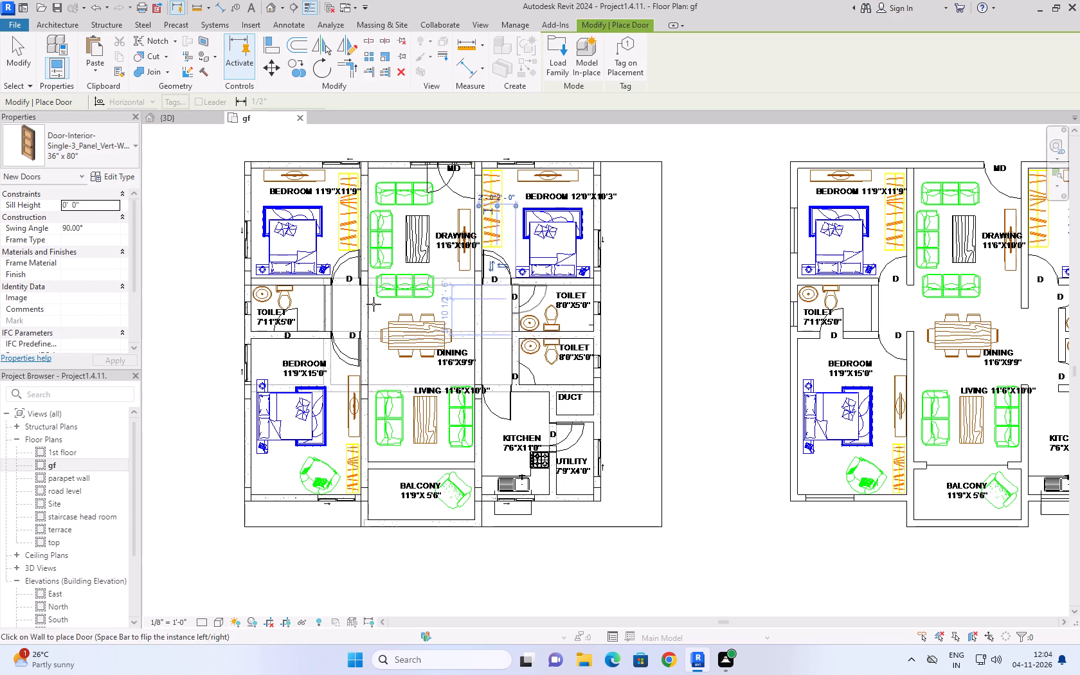
Place Single-Flush 30" x 80" doors at the first unit's two 8'0"X5'0" toilets, matching the plan's door swings.
click(114, 147)
double_click(114, 147)
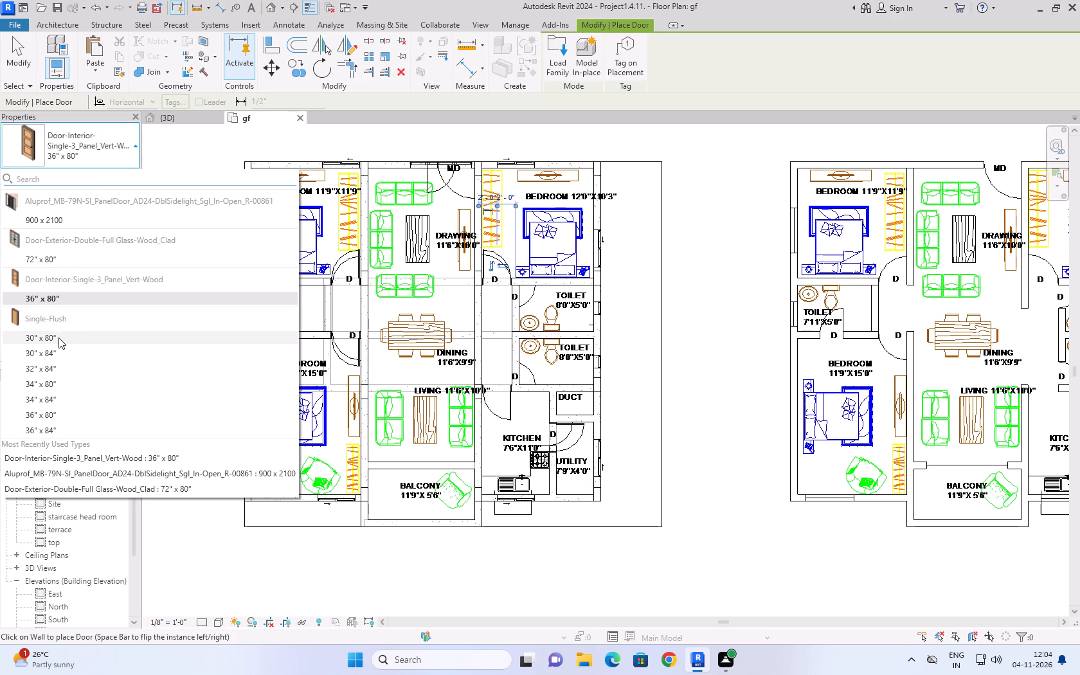
click(59, 338)
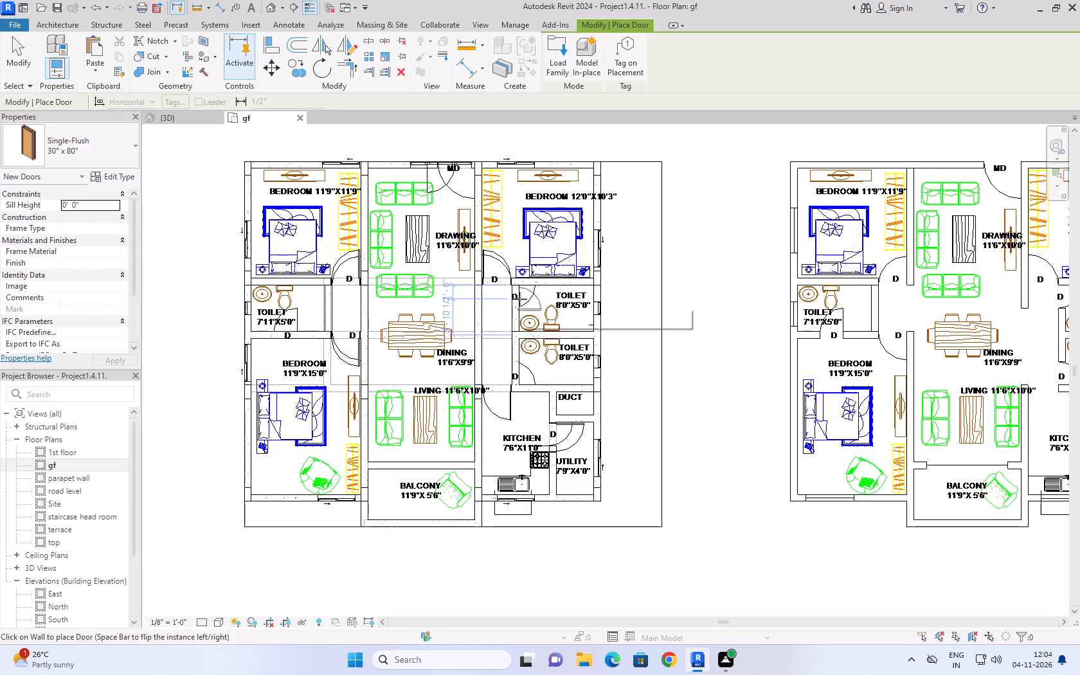
key(space)
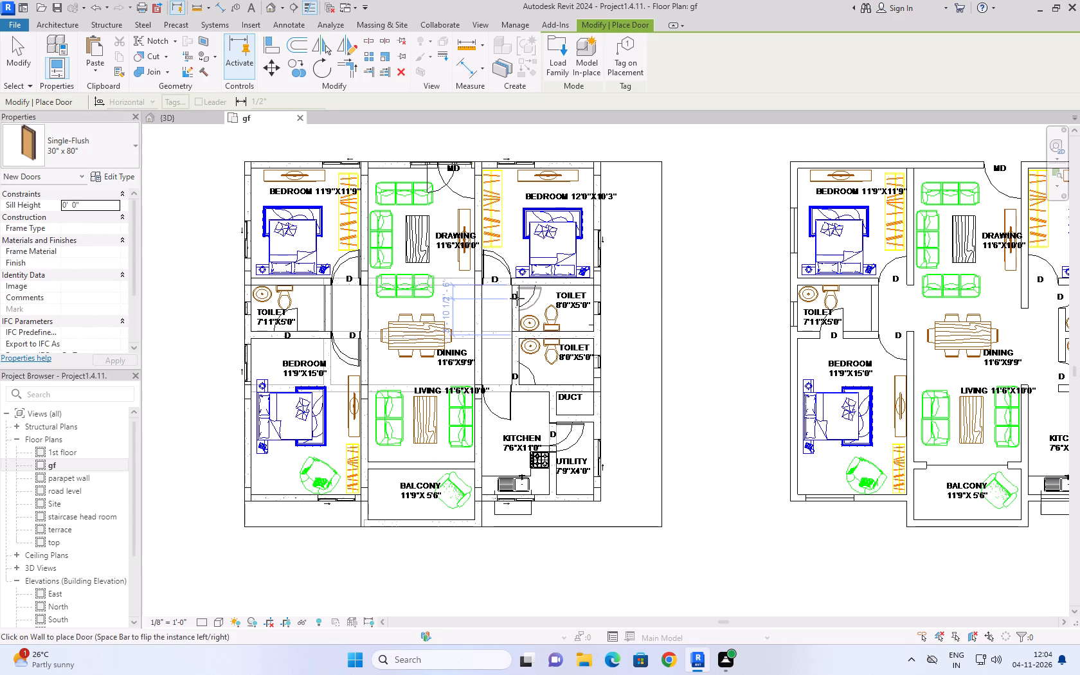
click(517, 298)
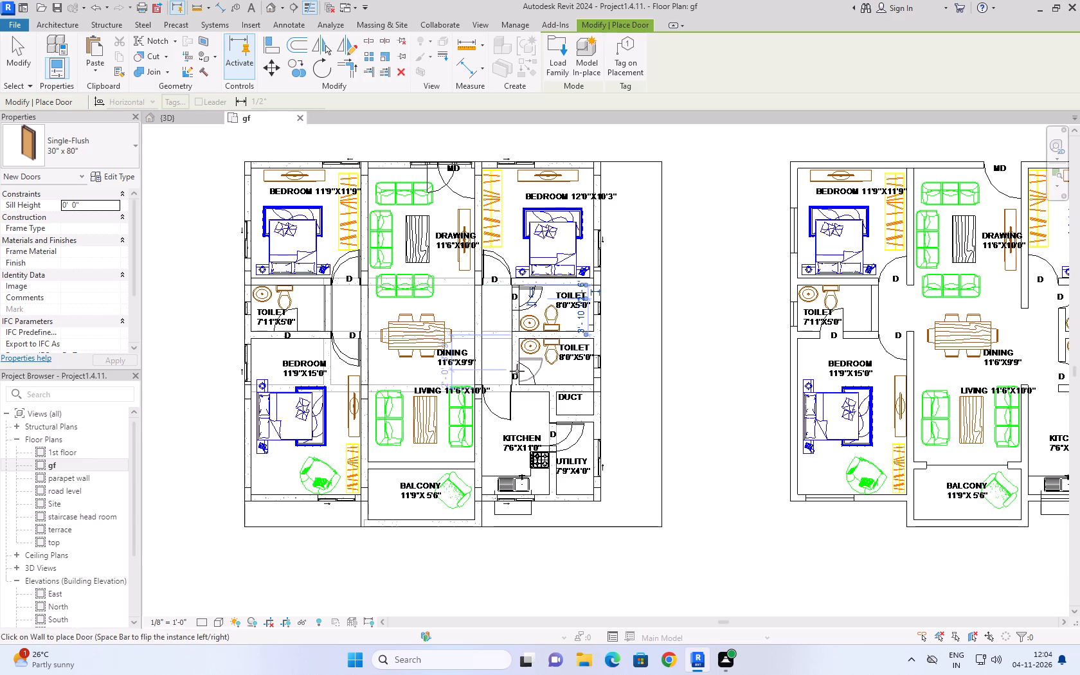
key(space)
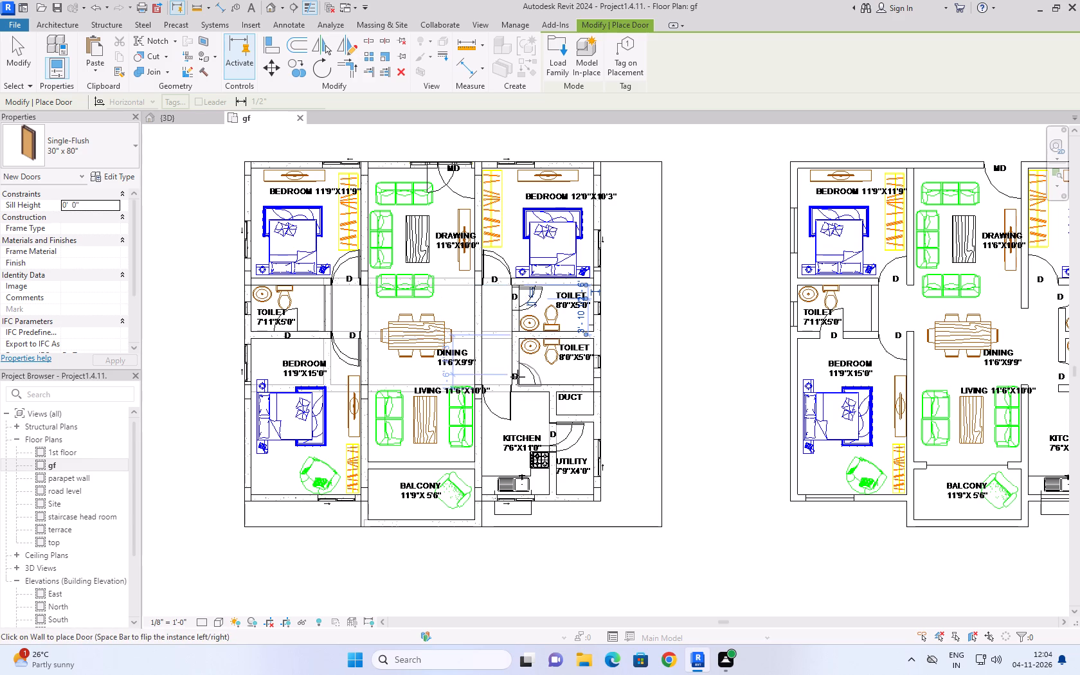
click(517, 377)
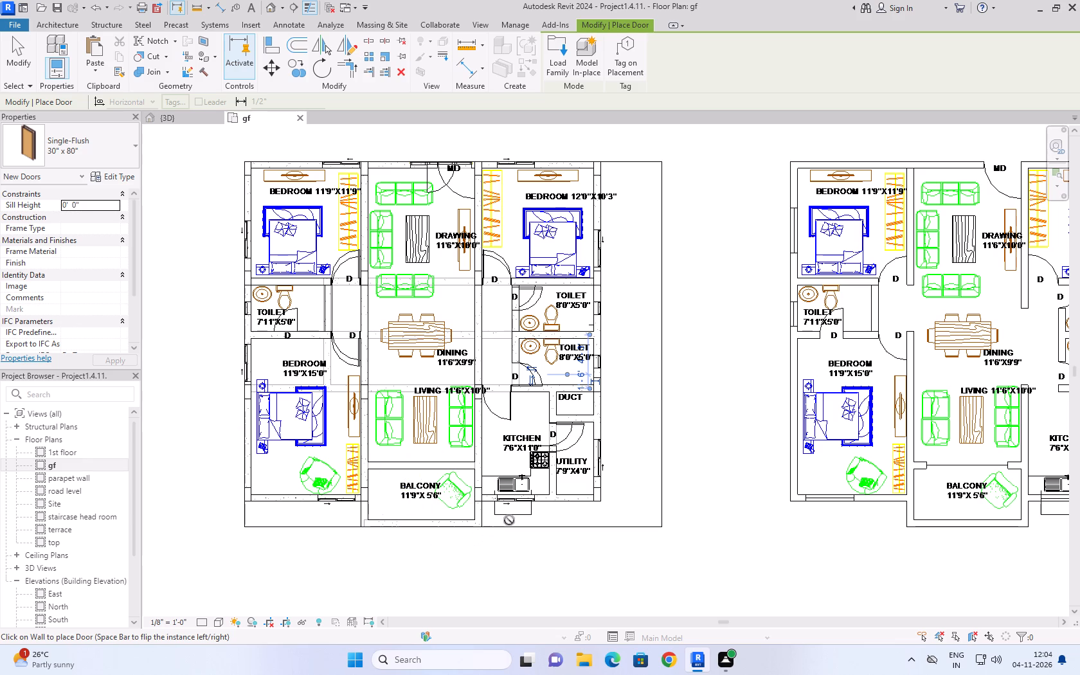
End door placement and examine the first unit's doors and windows from all sides in 3D, finishing with the view's home orientation.
click(182, 120)
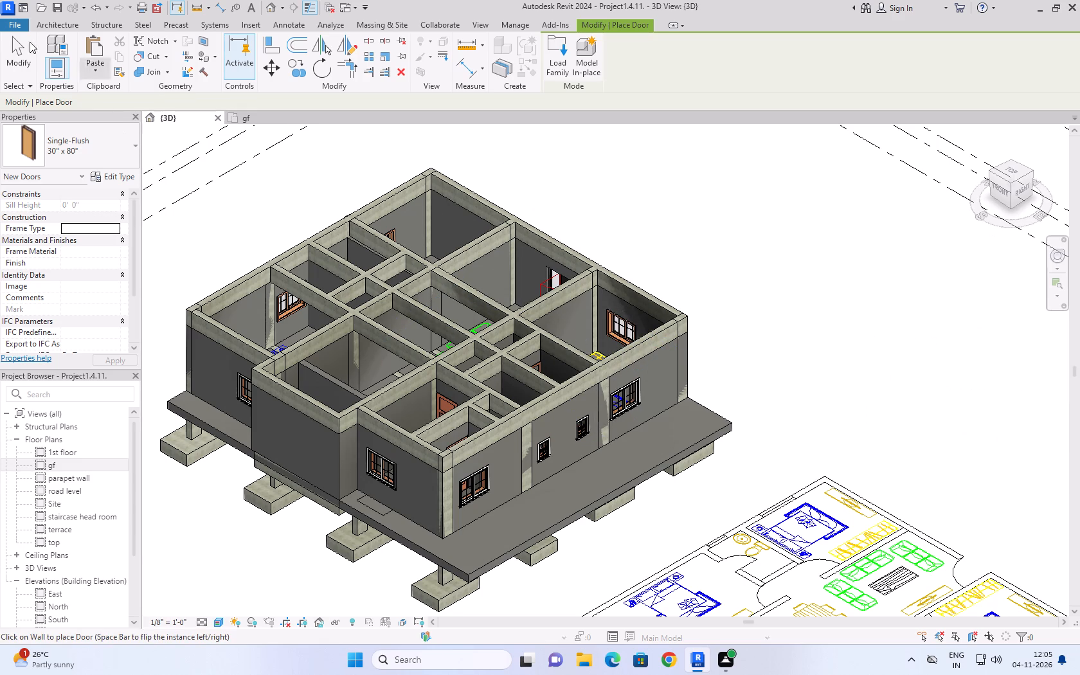
click(3, 47)
click(6, 47)
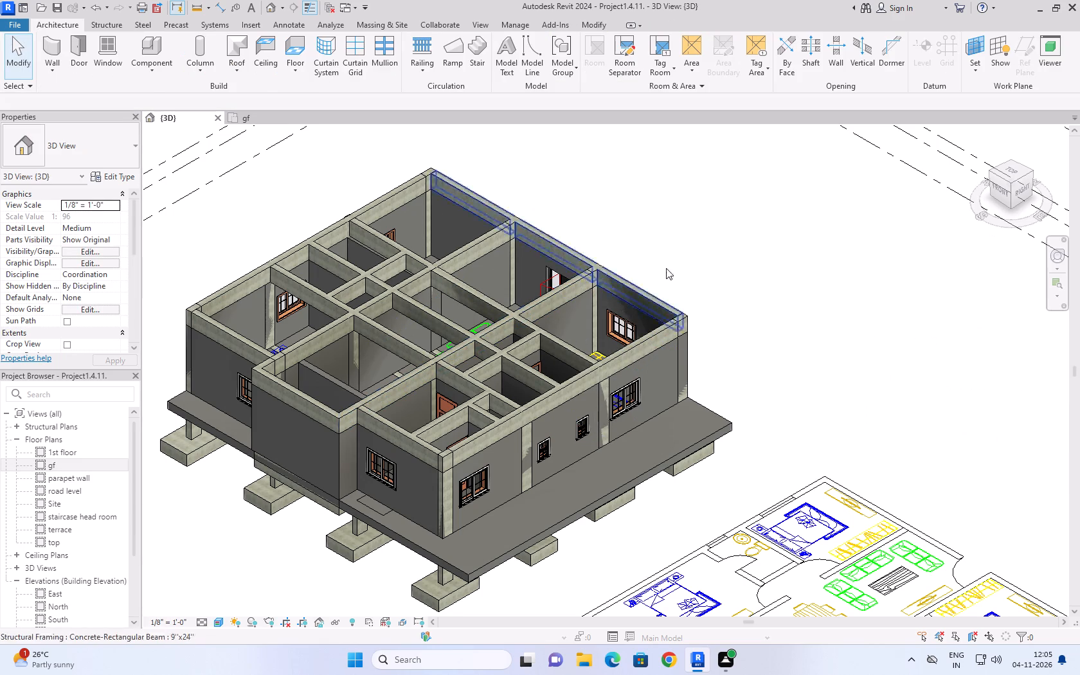
shift+middle_drag(775, 204, 712, 307)
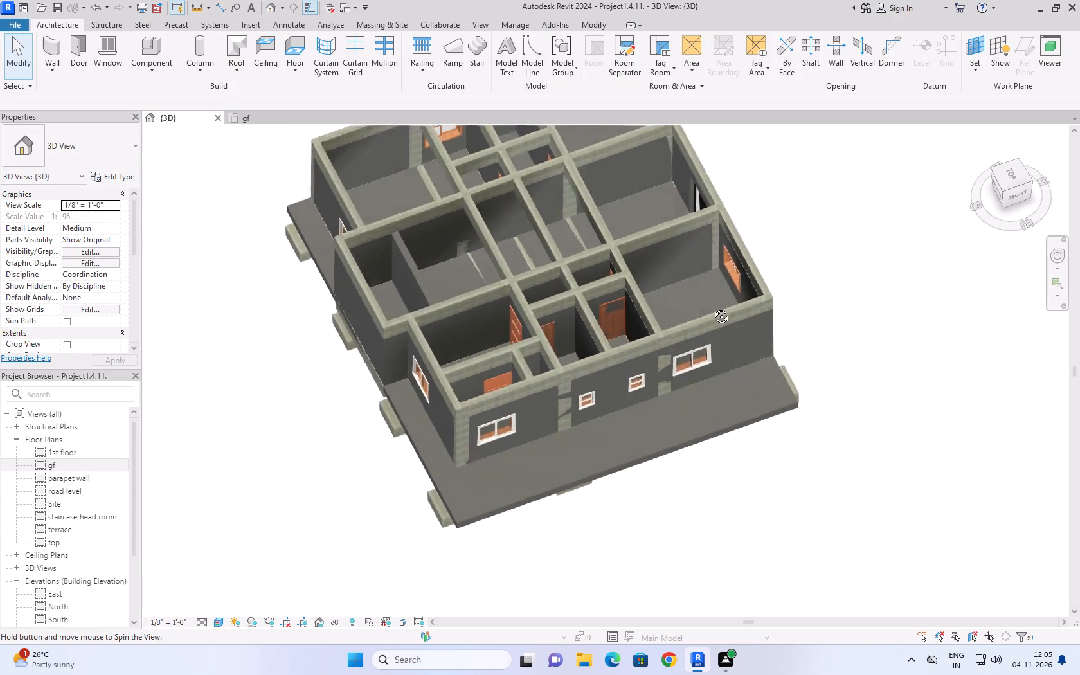
shift+middle_drag(712, 307, 648, 325)
middle_drag(881, 334, 805, 348)
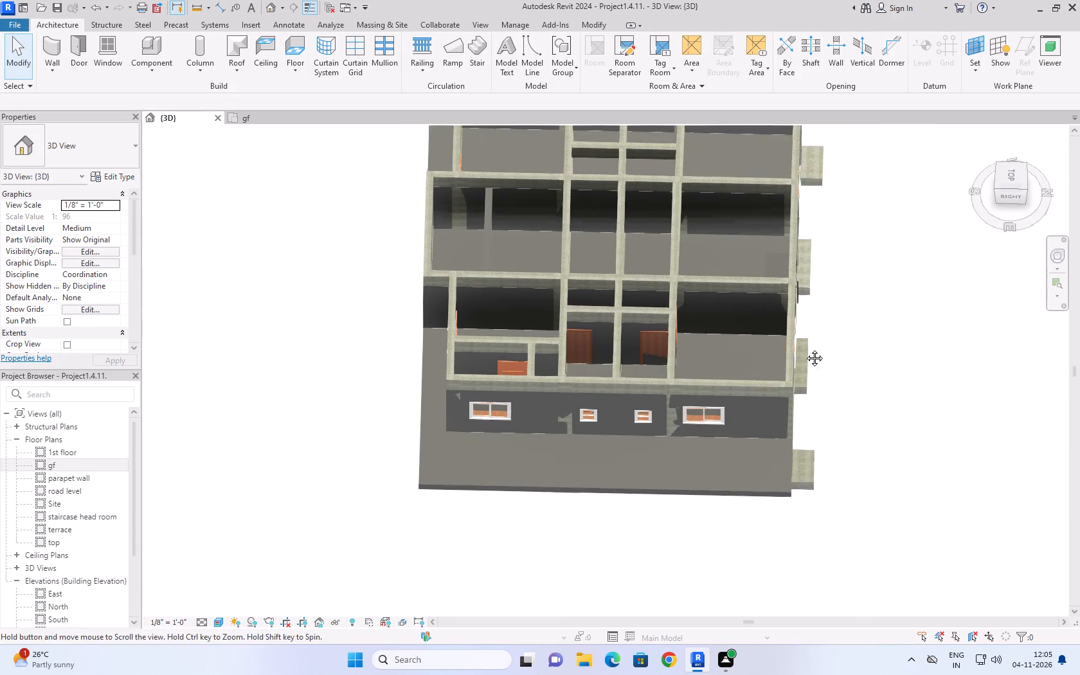
middle_drag(805, 348, 678, 355)
shift+middle_drag(535, 373, 437, 319)
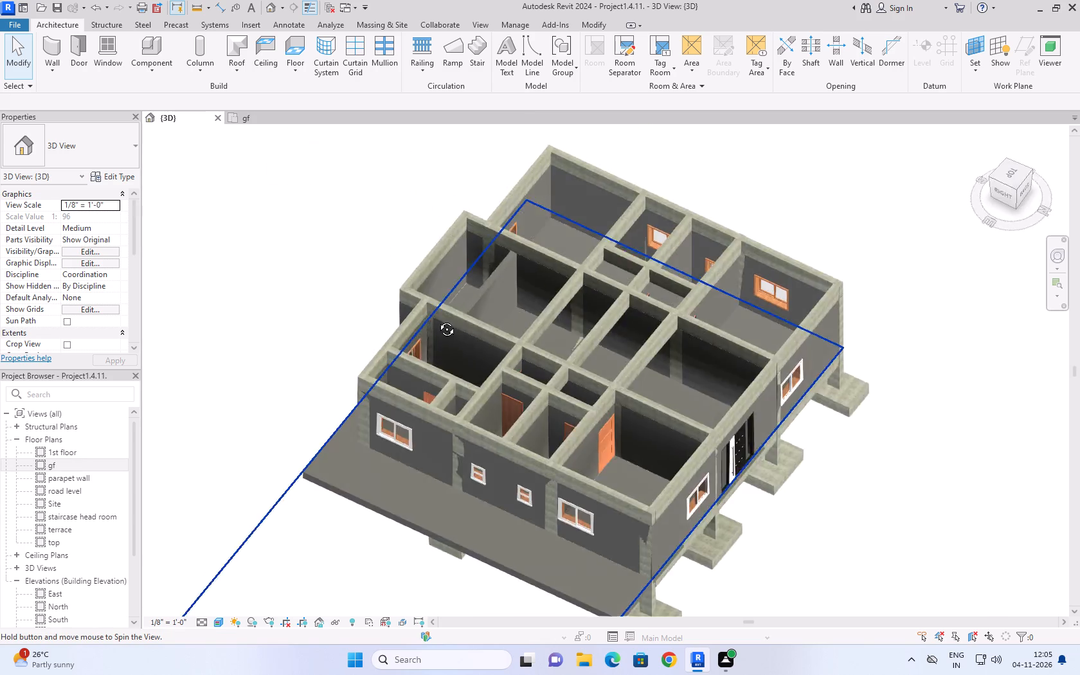
shift+middle_drag(437, 319, 390, 275)
middle_drag(805, 555, 638, 376)
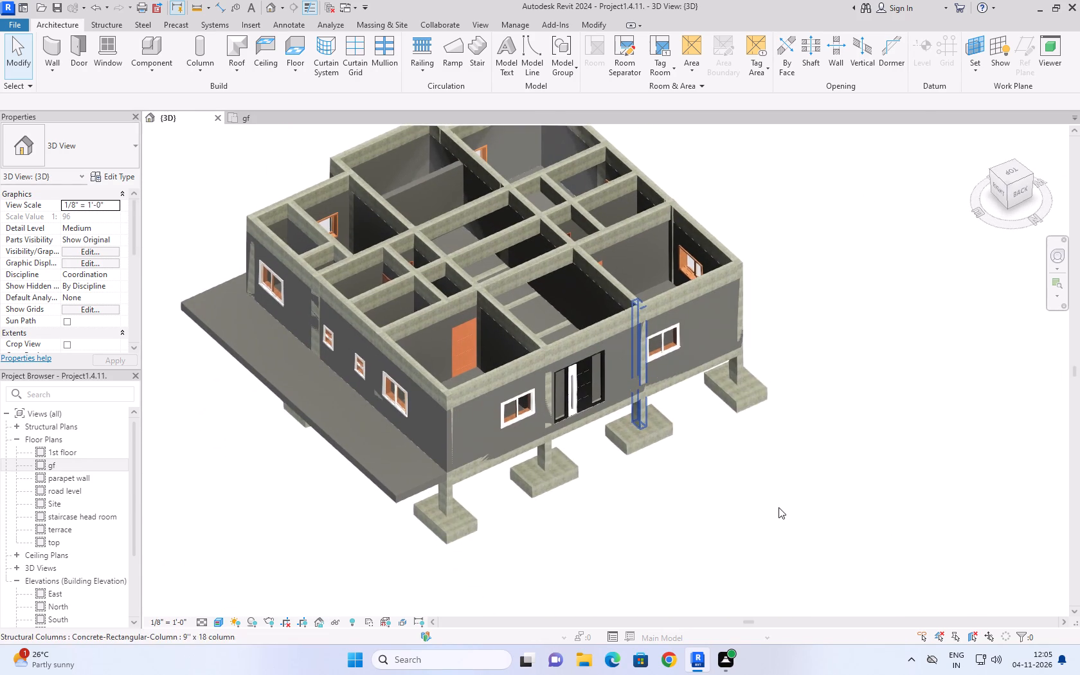
shift+middle_drag(777, 508, 685, 329)
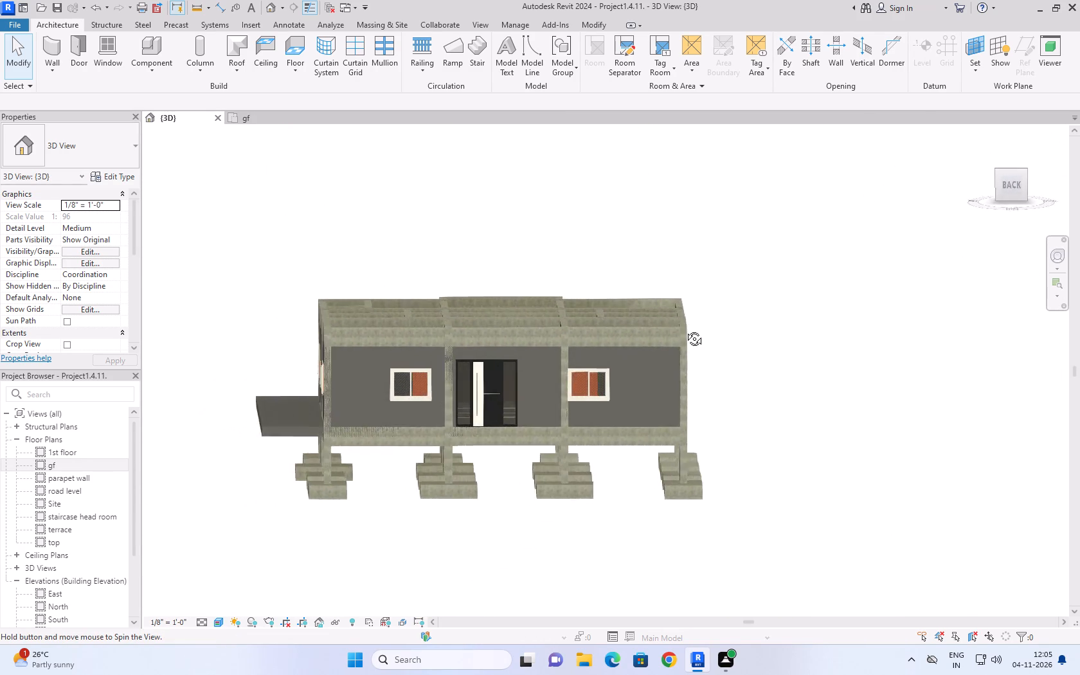
shift+middle_drag(685, 329, 634, 594)
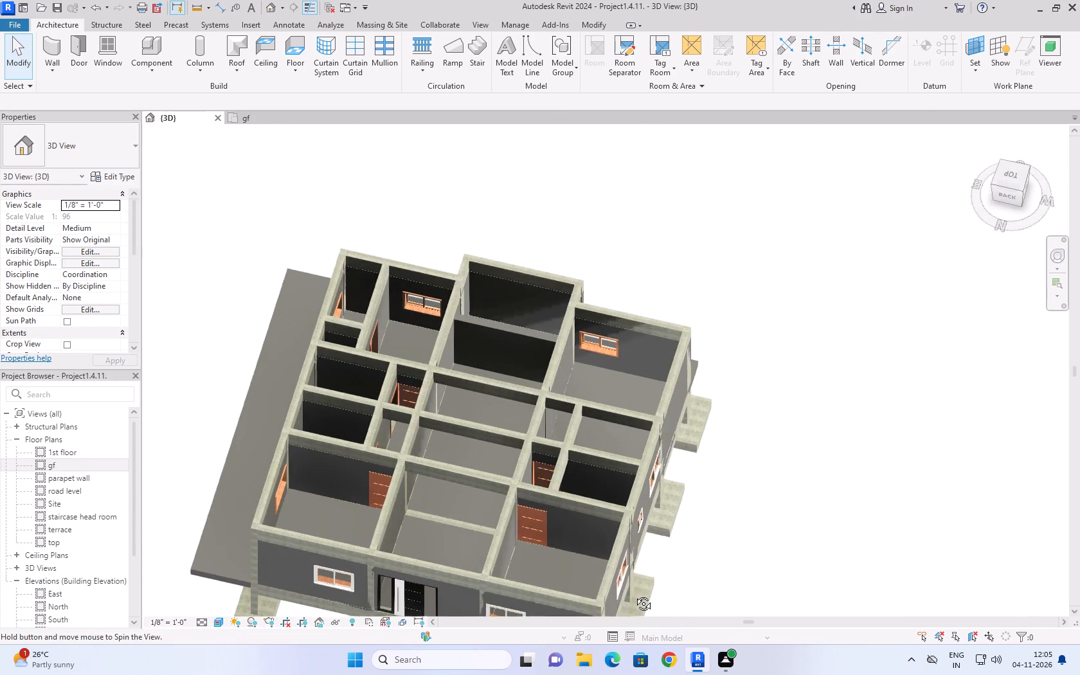
shift+middle_drag(634, 594, 718, 654)
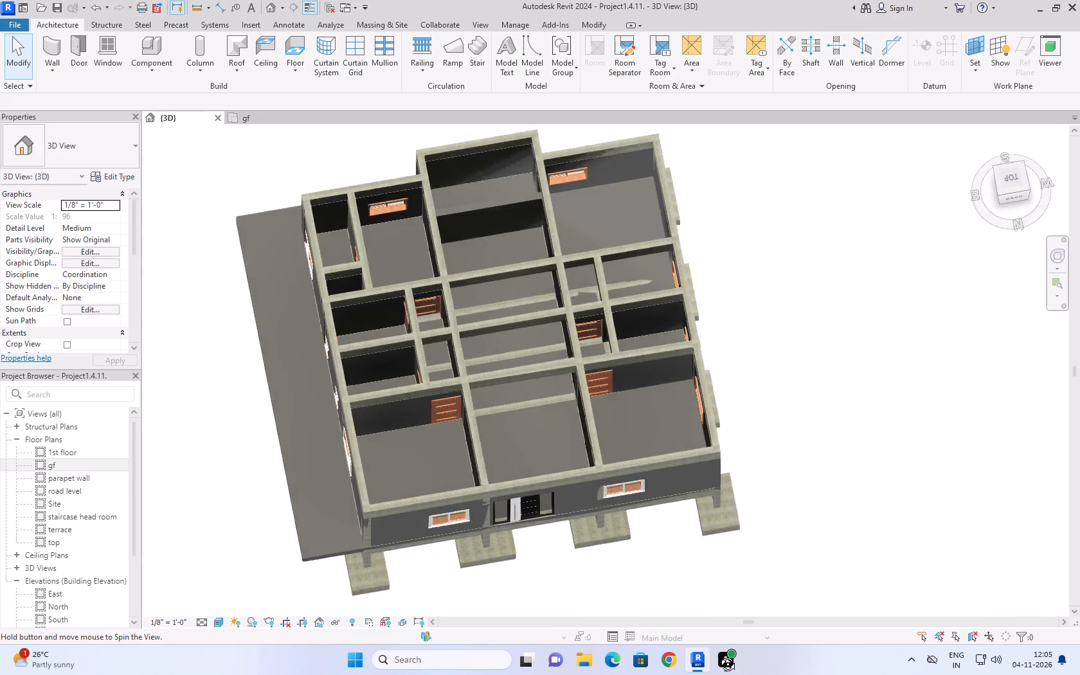
shift+middle_drag(718, 654, 834, 522)
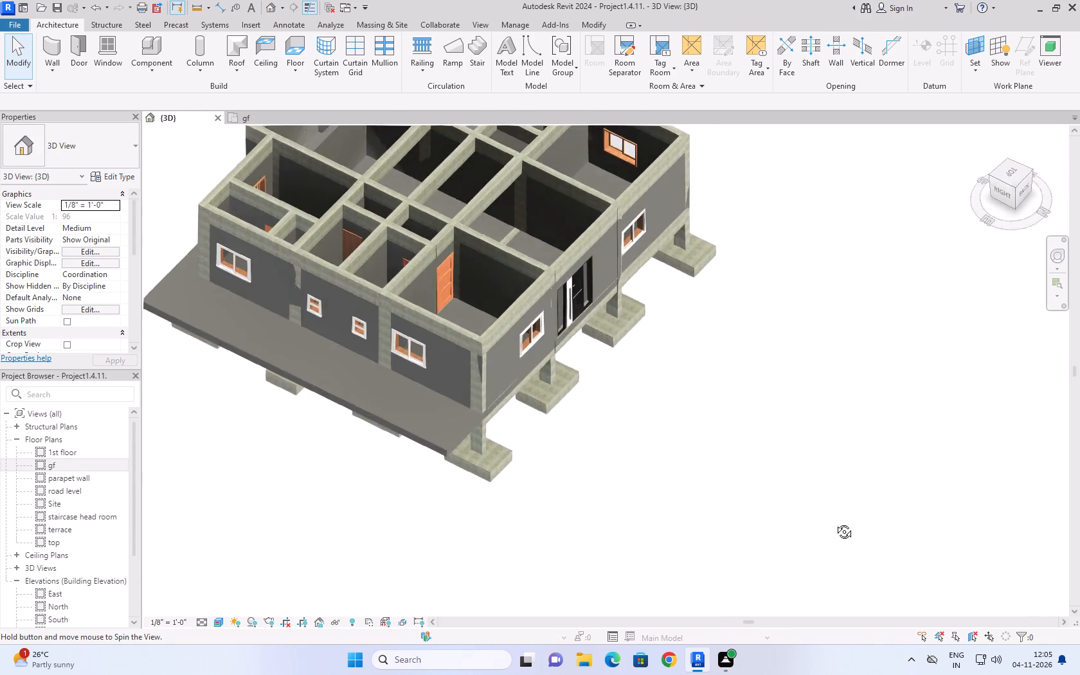
shift+middle_drag(834, 522, 837, 462)
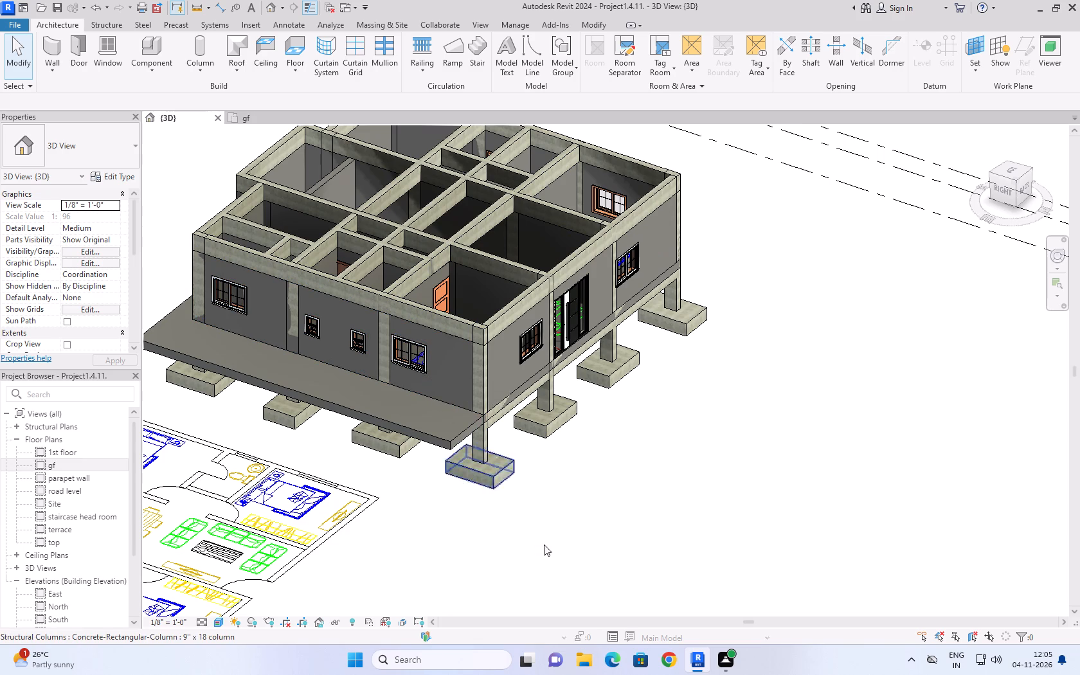
click(258, 111)
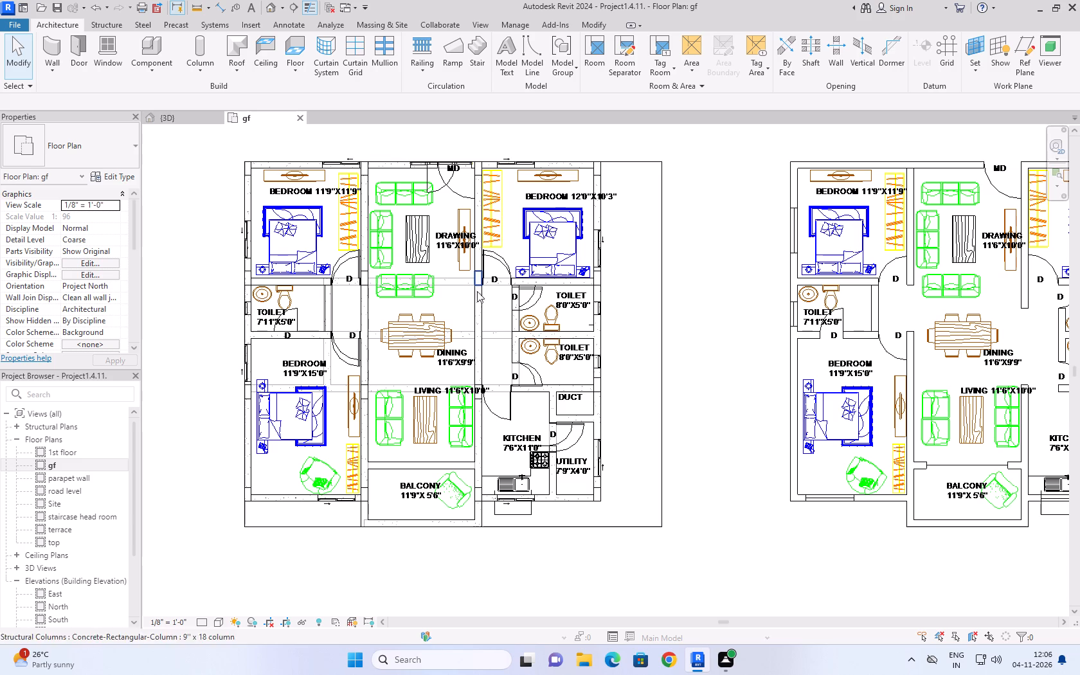
click(181, 120)
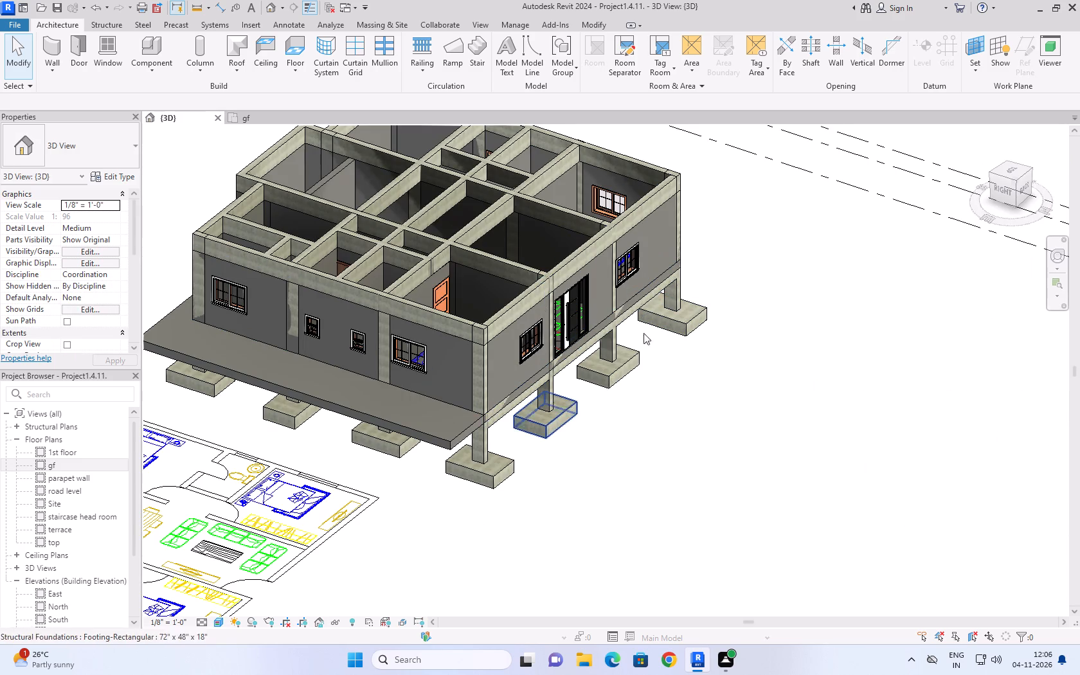
click(984, 138)
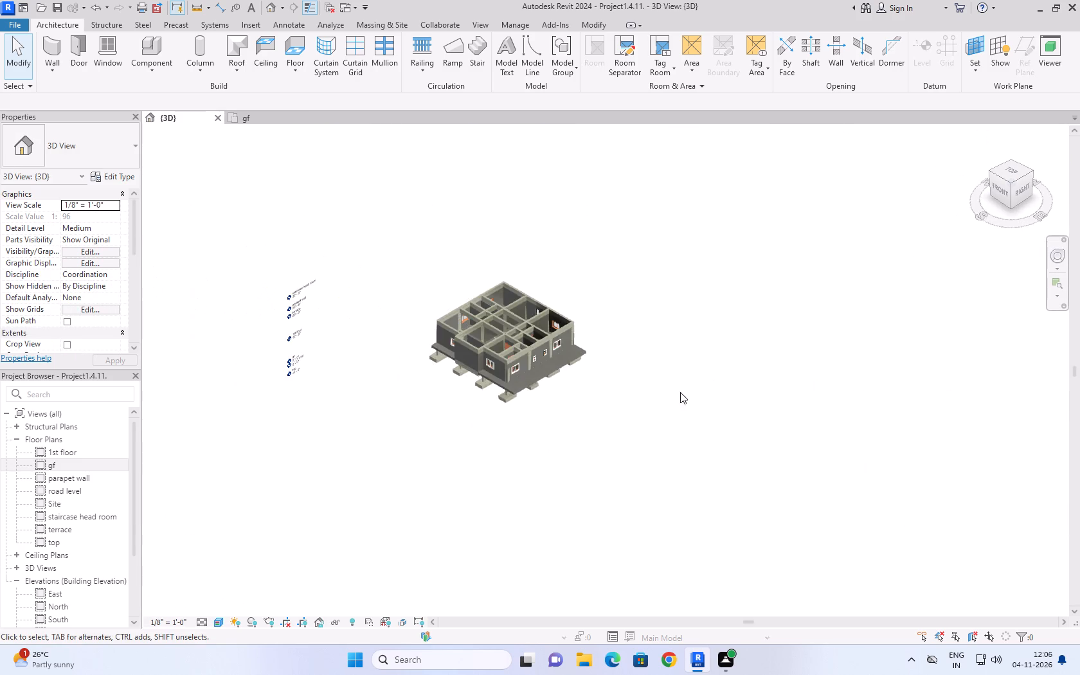
scroll(495, 361, up, 2)
scroll(627, 361, up, 6)
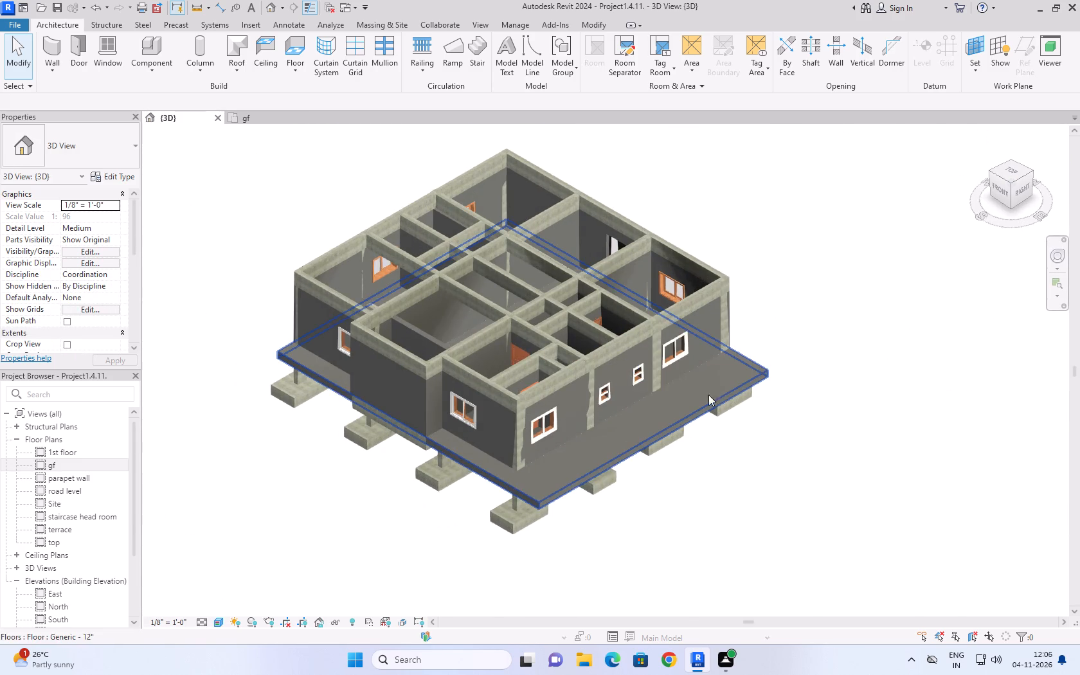
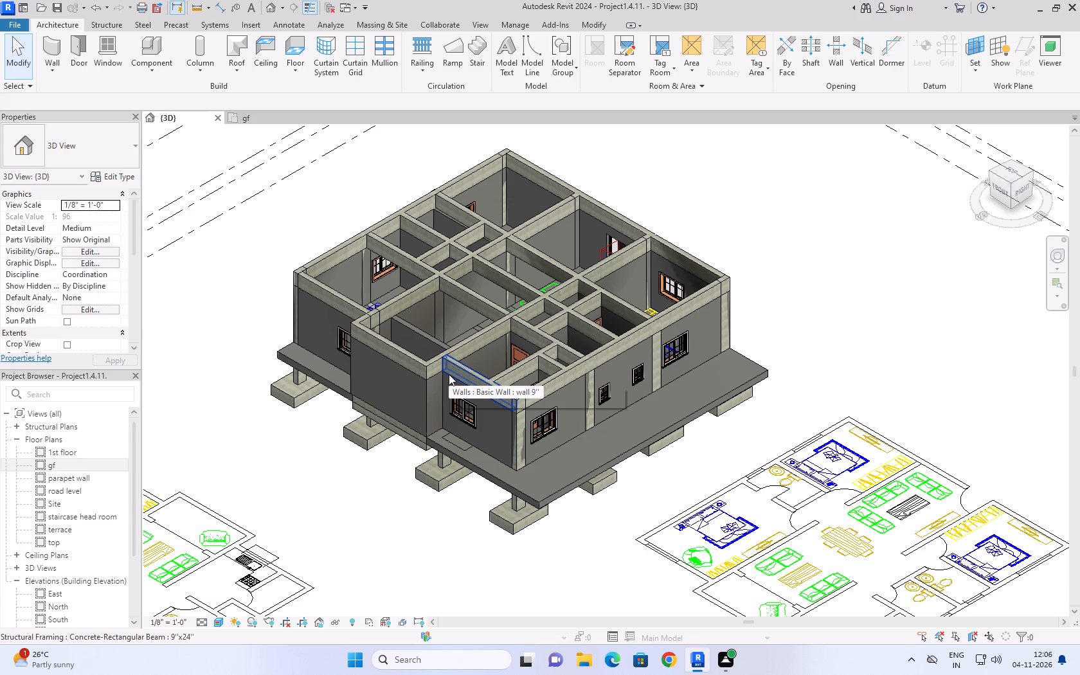
Return from the 3D check of the first unit to the gf floor plan.
scroll(510, 377, up, 1)
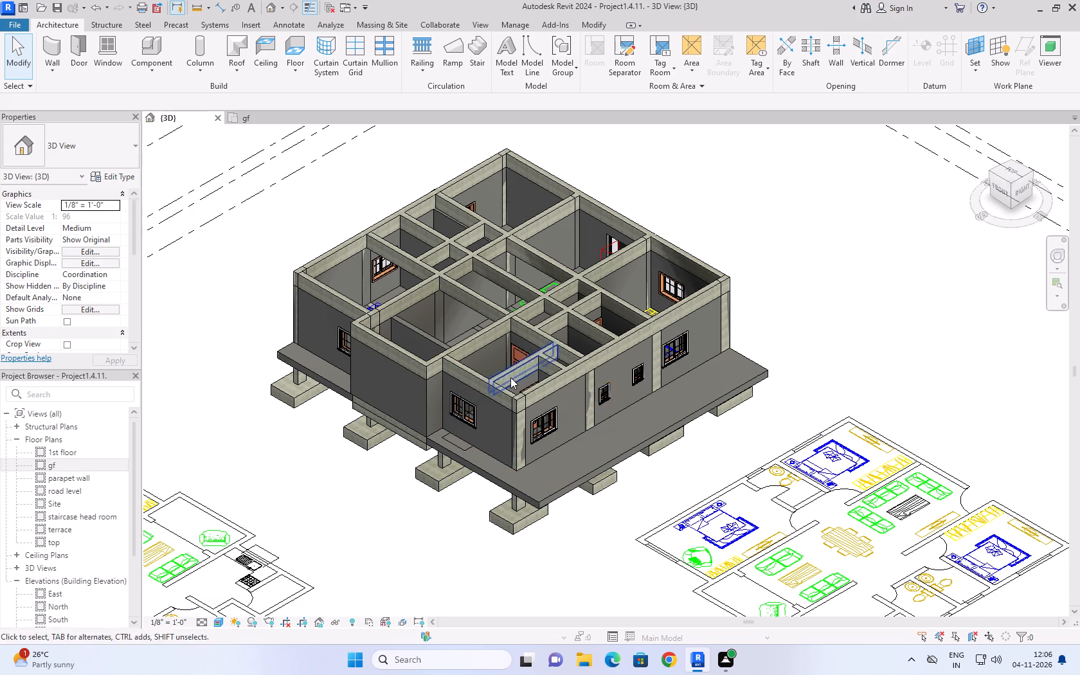
scroll(510, 377, up, 2)
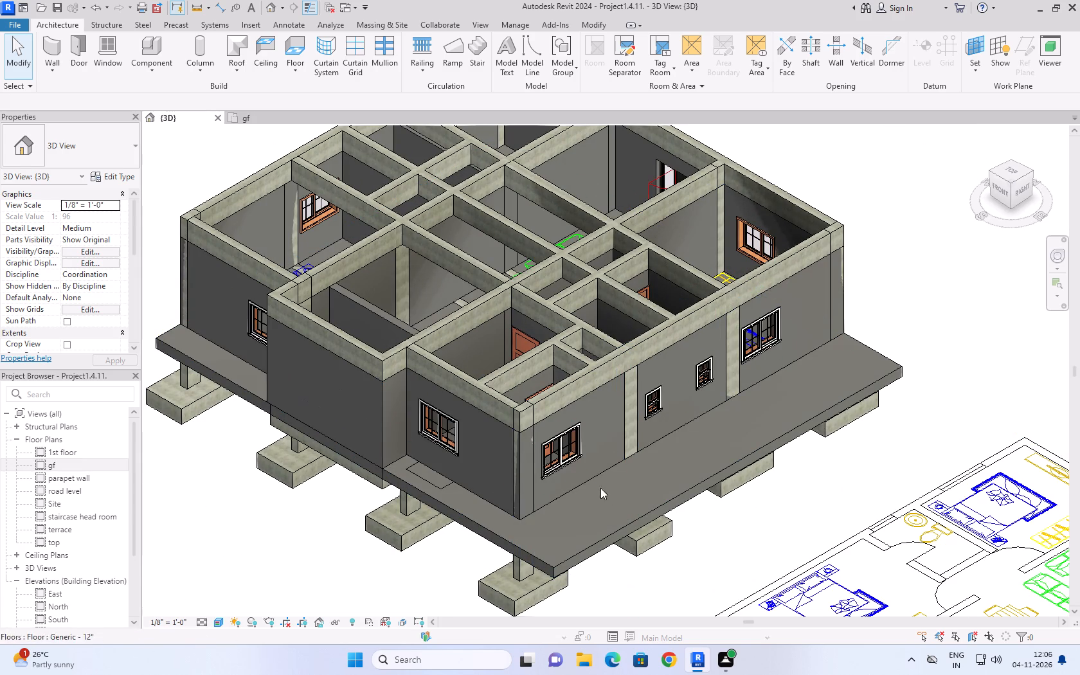
click(255, 116)
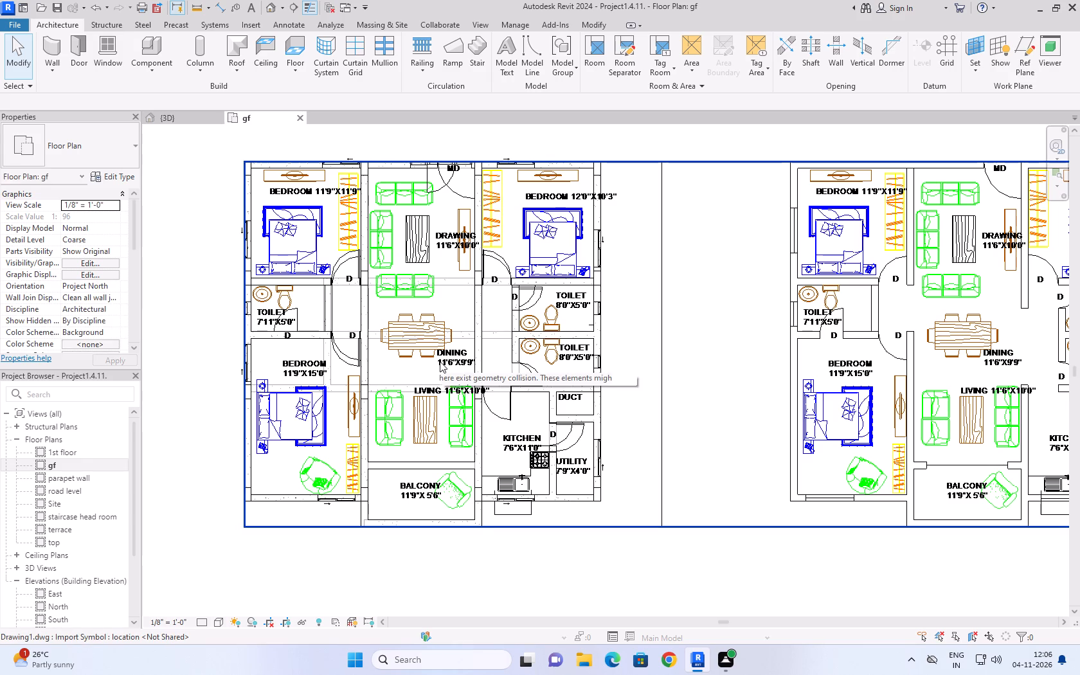
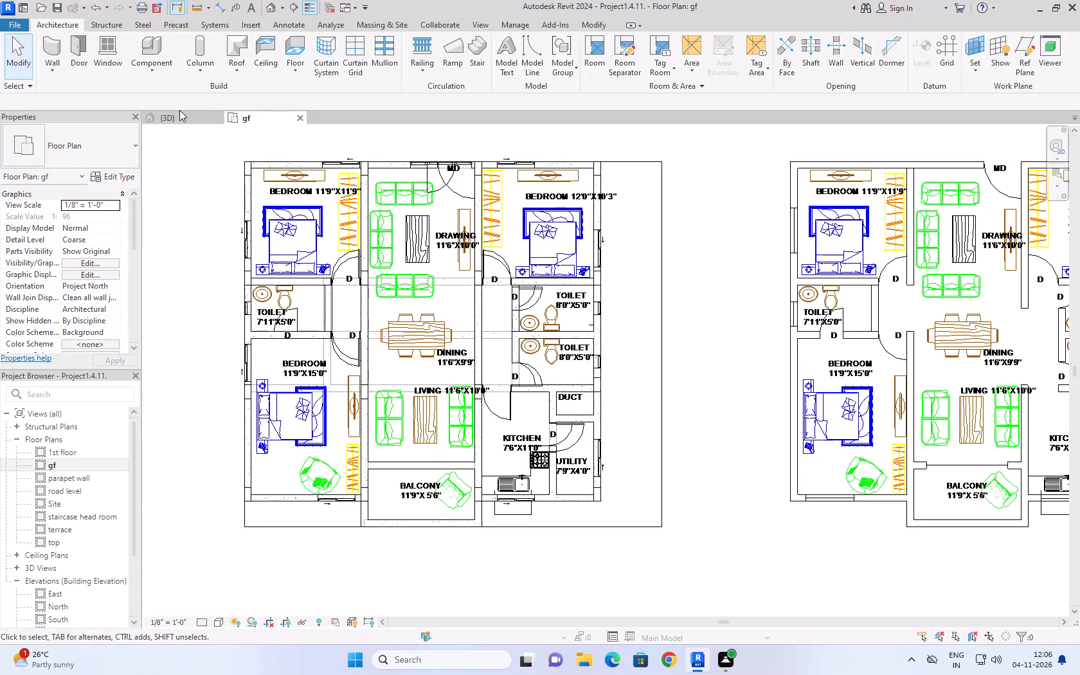
Split the long 9" wall between the dining area and the toilet passage of the first unit, beside the dining table.
double_click(177, 111)
click(177, 112)
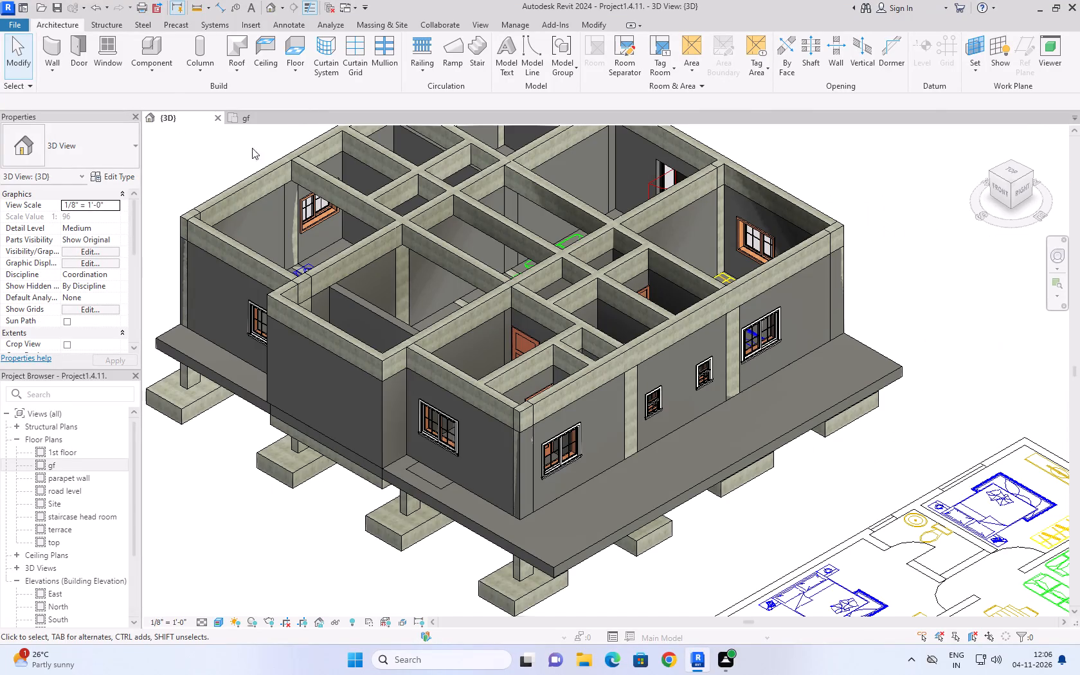
click(253, 118)
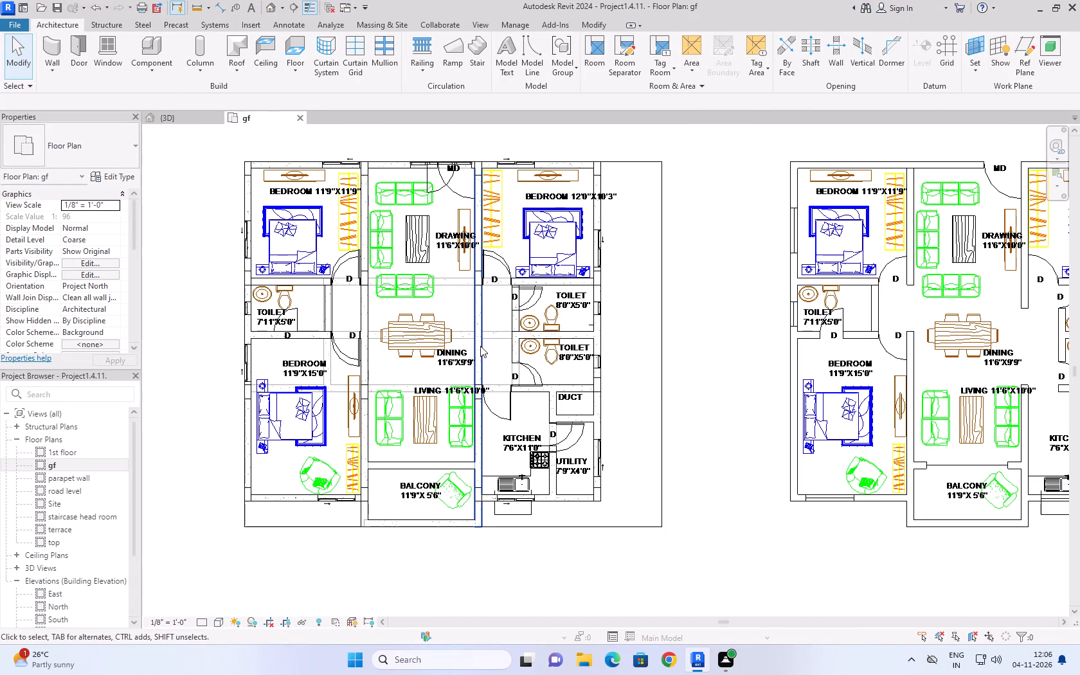
click(480, 346)
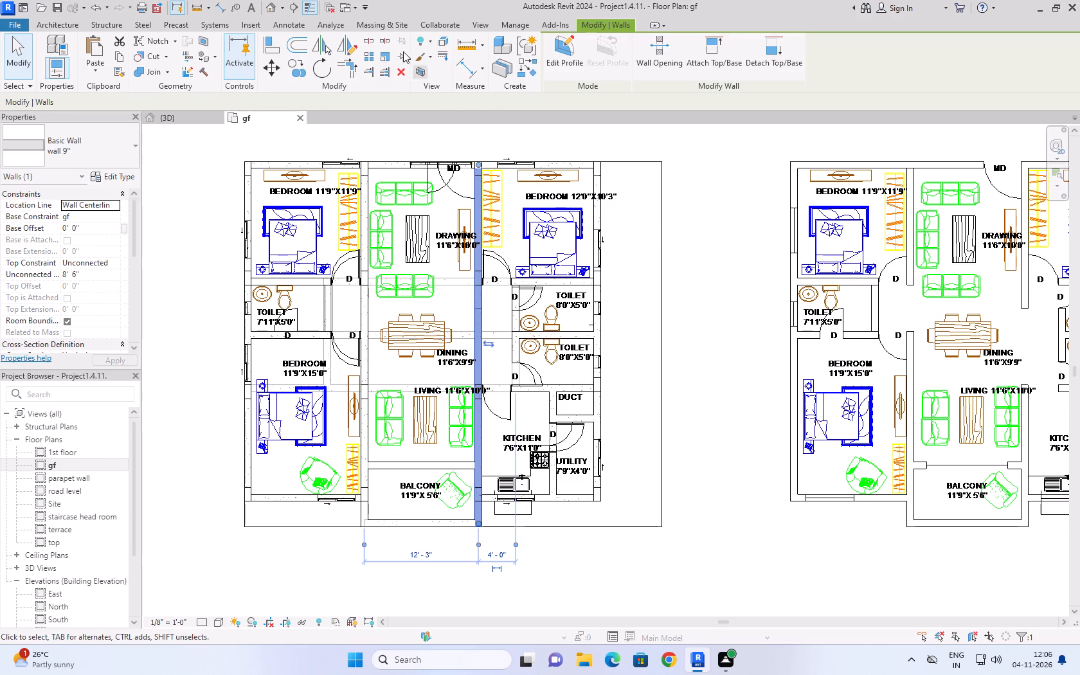
click(367, 42)
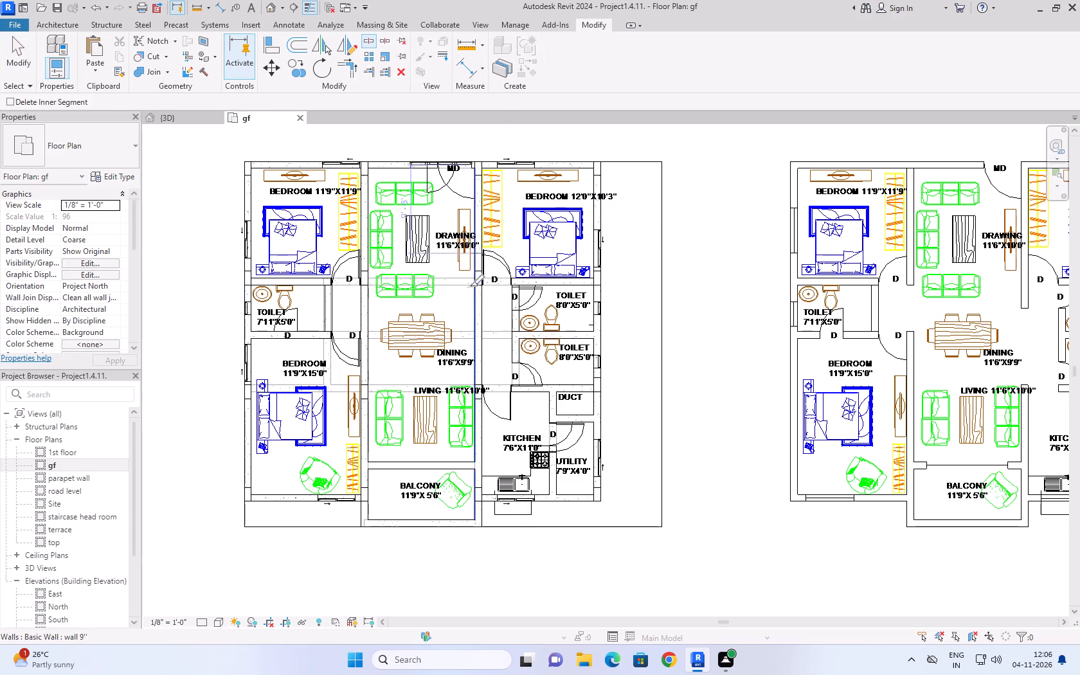
click(480, 322)
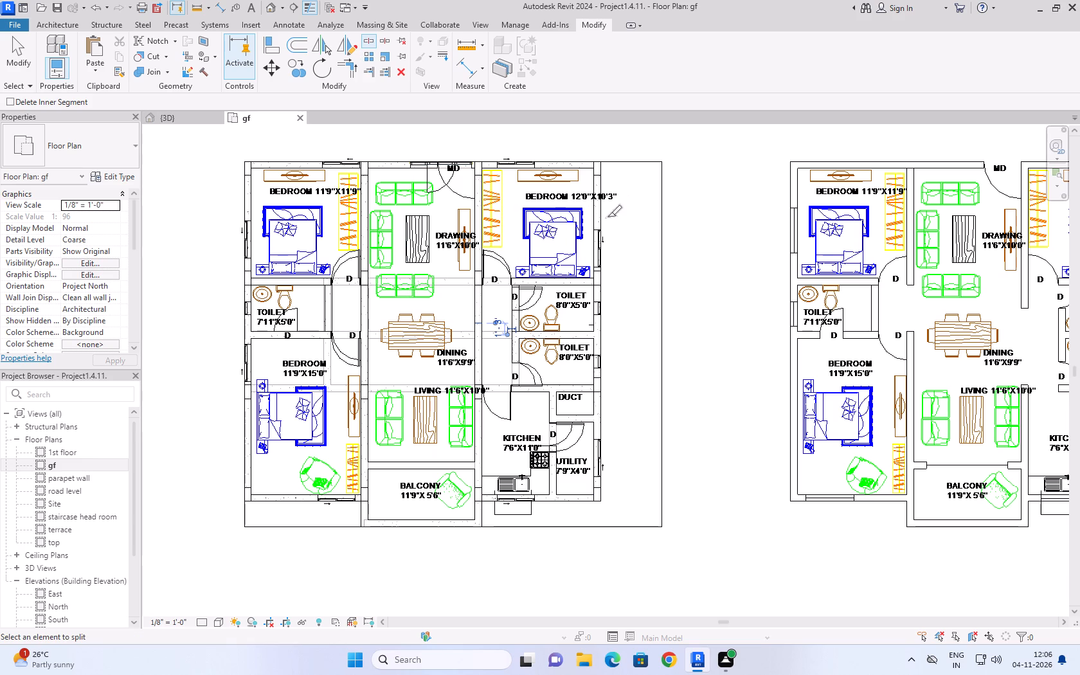
click(30, 58)
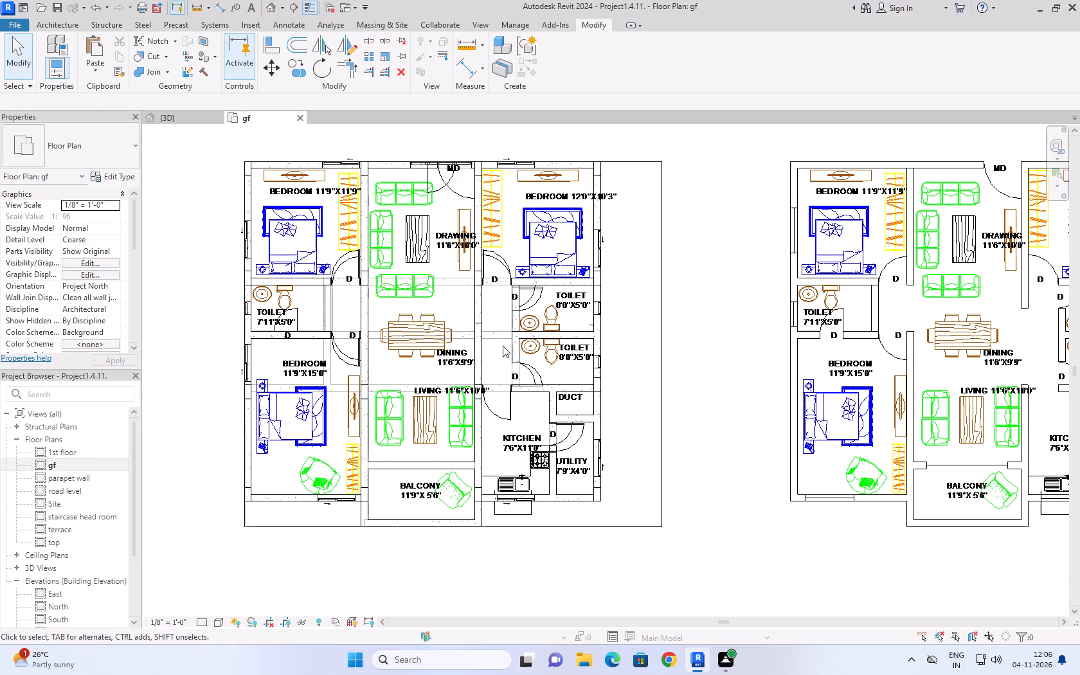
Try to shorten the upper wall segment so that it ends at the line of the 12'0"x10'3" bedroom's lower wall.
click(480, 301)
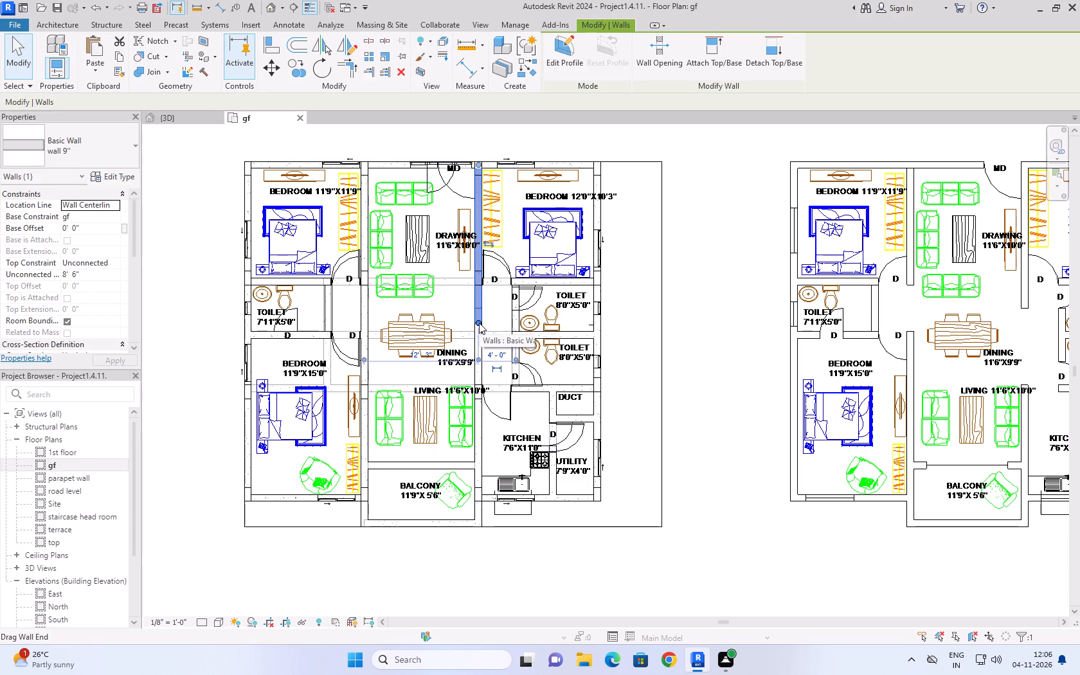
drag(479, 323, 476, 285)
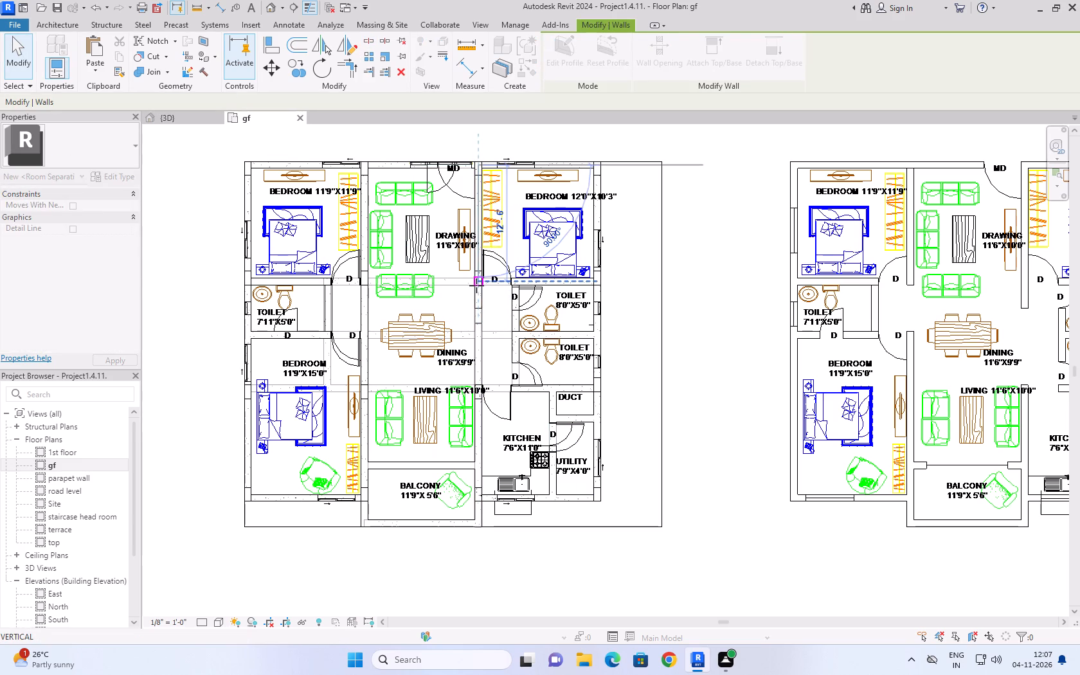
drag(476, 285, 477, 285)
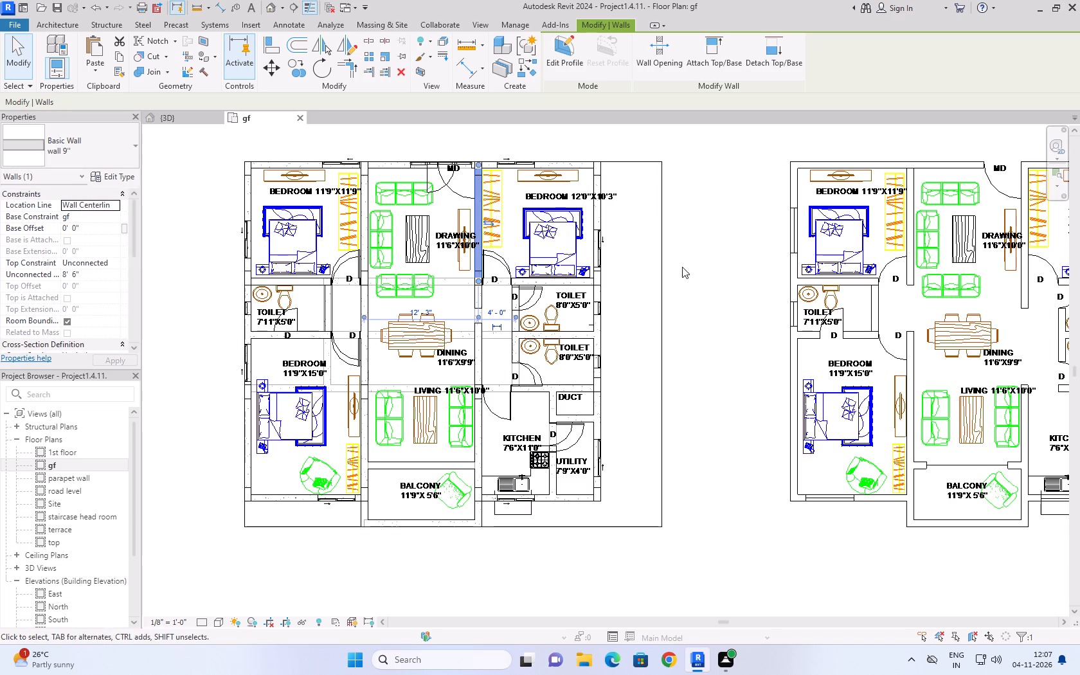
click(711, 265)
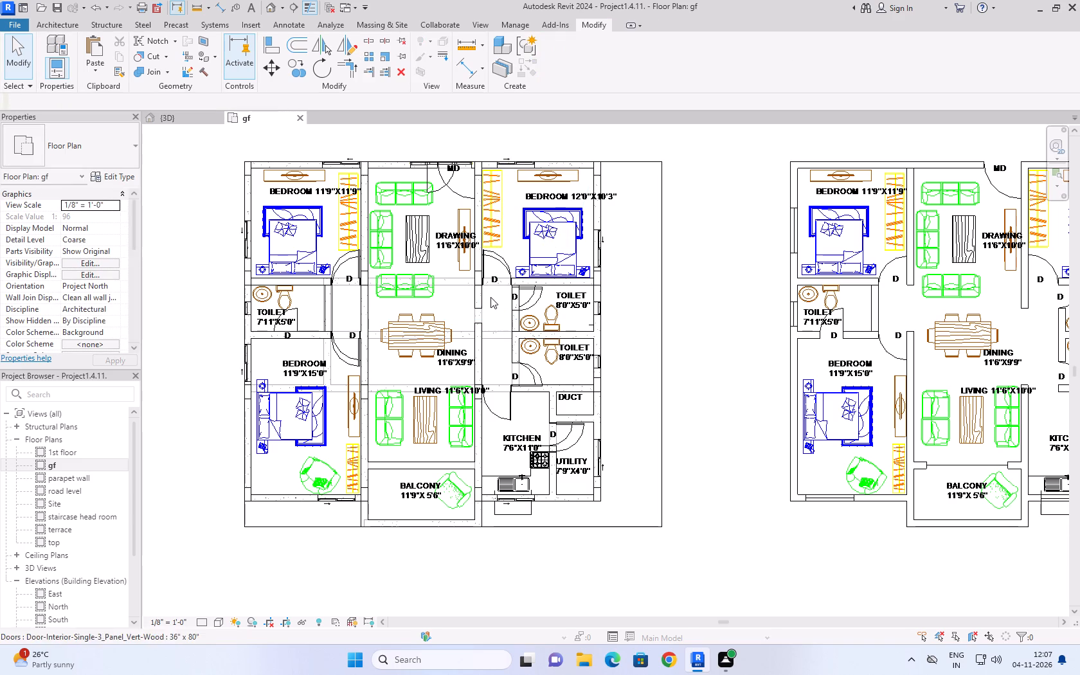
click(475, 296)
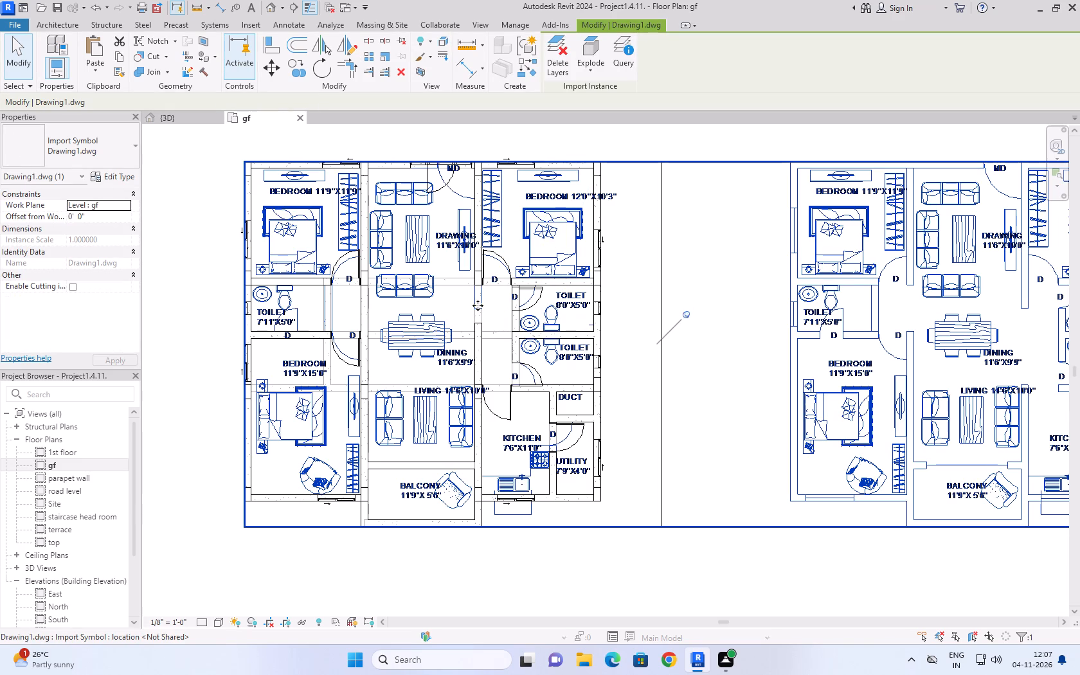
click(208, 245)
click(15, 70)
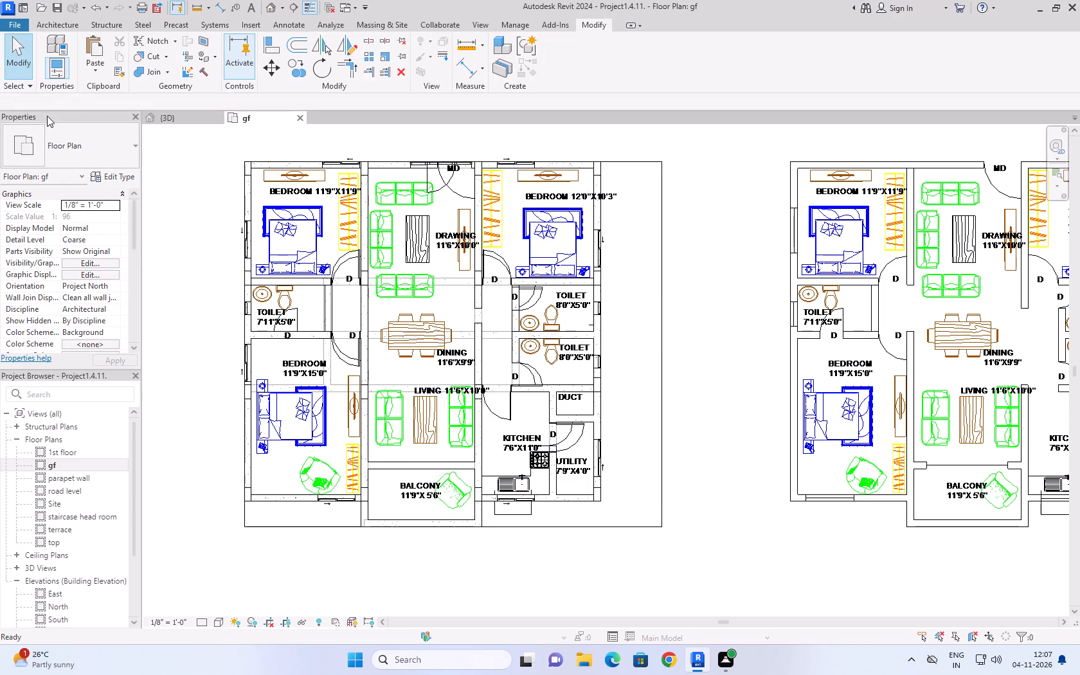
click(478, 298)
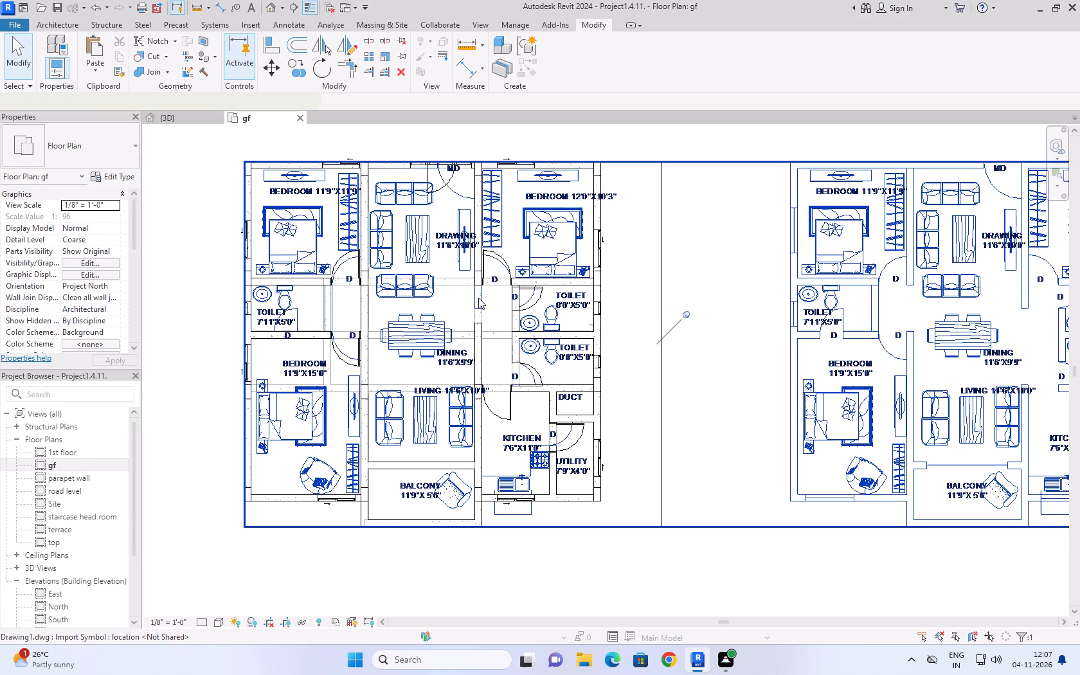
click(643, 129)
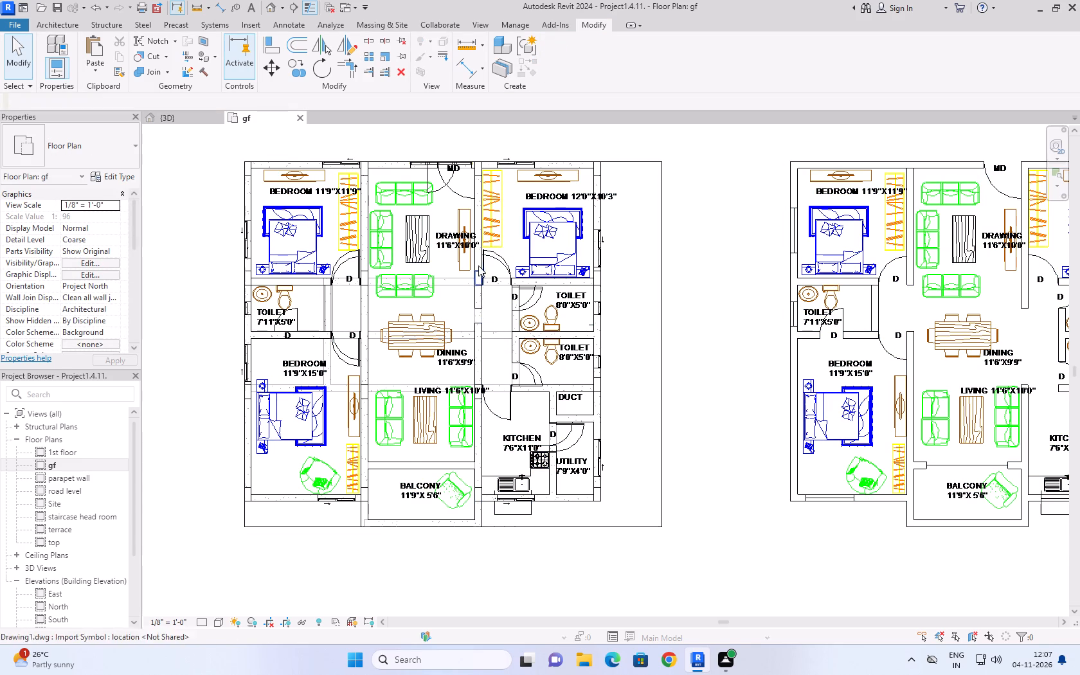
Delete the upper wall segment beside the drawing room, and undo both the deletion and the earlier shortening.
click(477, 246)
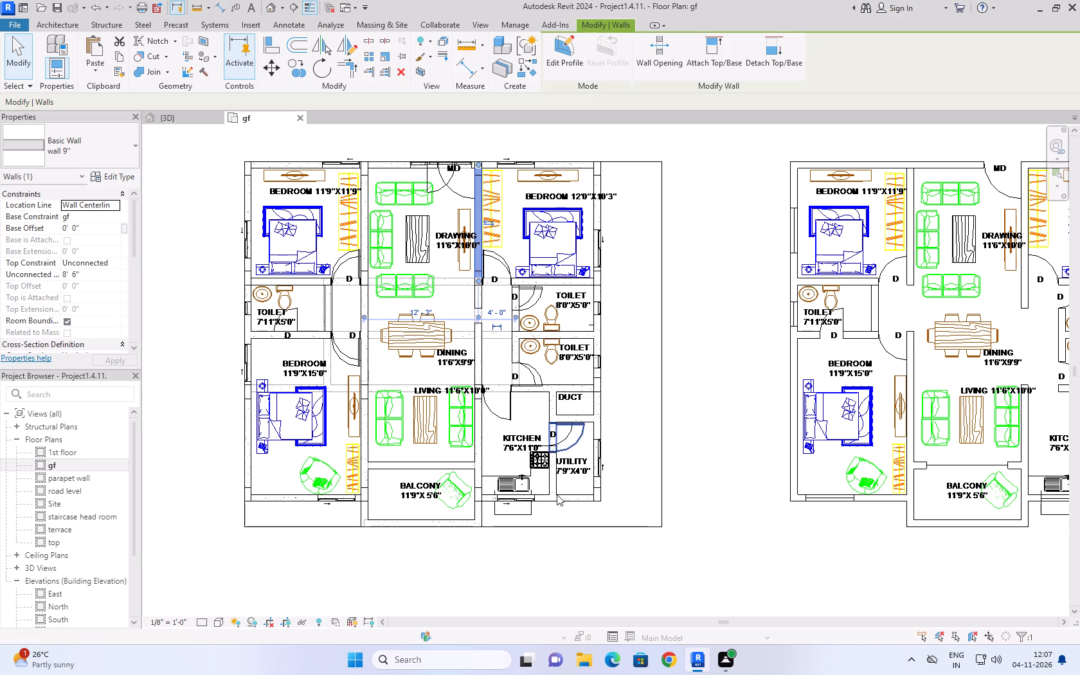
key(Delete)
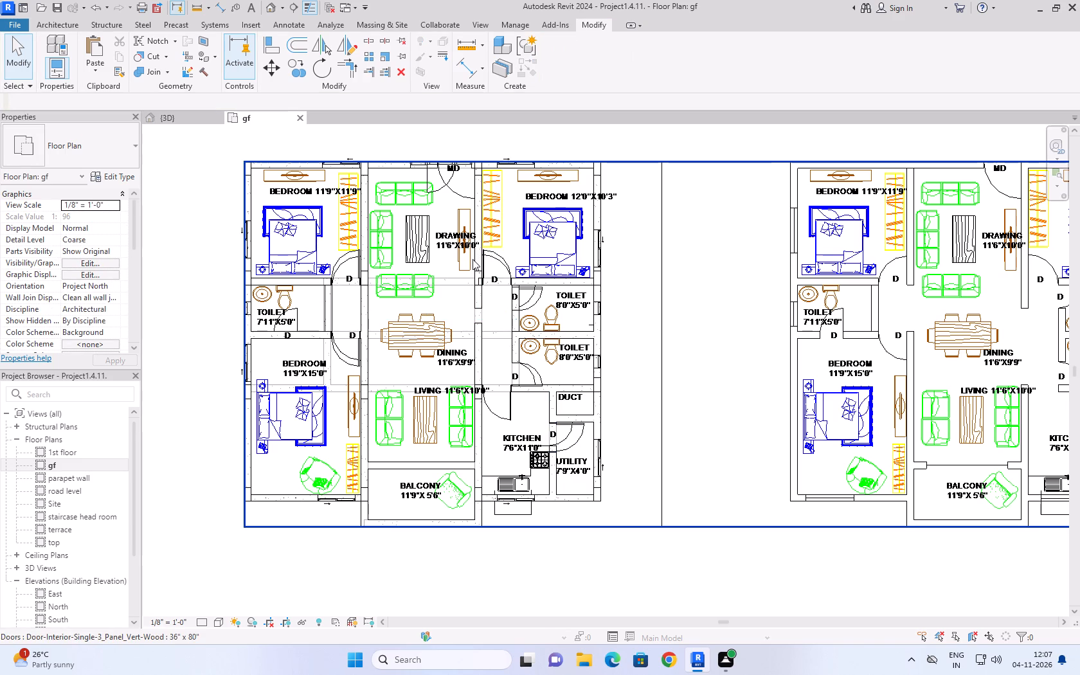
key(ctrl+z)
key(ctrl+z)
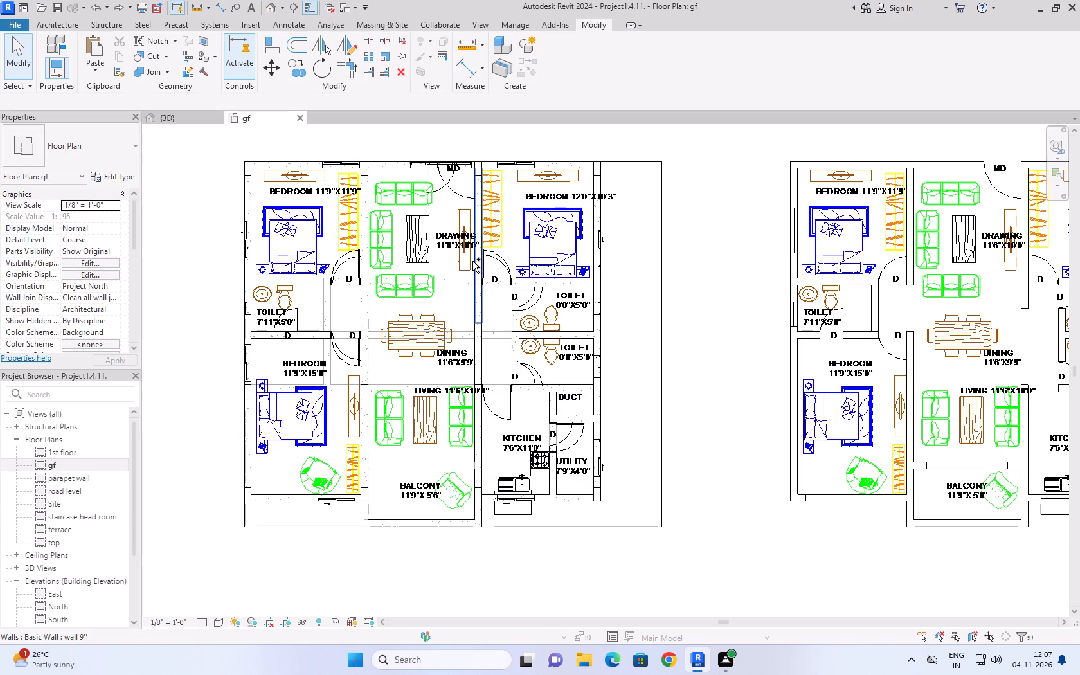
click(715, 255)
Shorten the lower wall segment so that its upper end stops at the kitchen door wall, opening the dining side.
scroll(716, 254, up, 1)
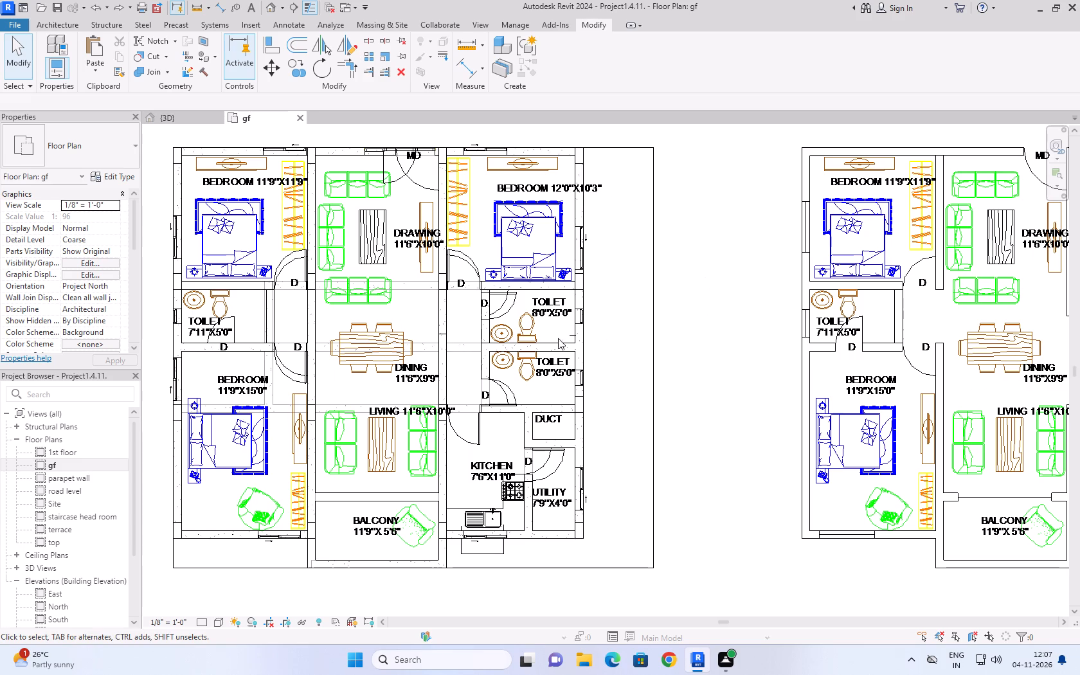
click(442, 351)
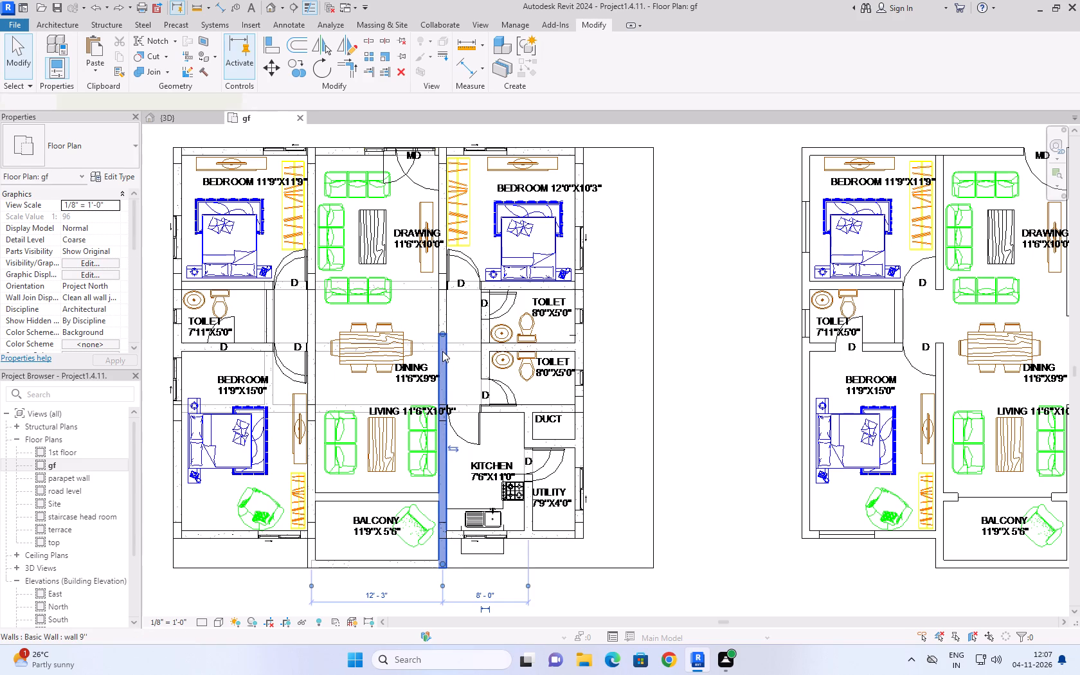
drag(444, 332, 440, 407)
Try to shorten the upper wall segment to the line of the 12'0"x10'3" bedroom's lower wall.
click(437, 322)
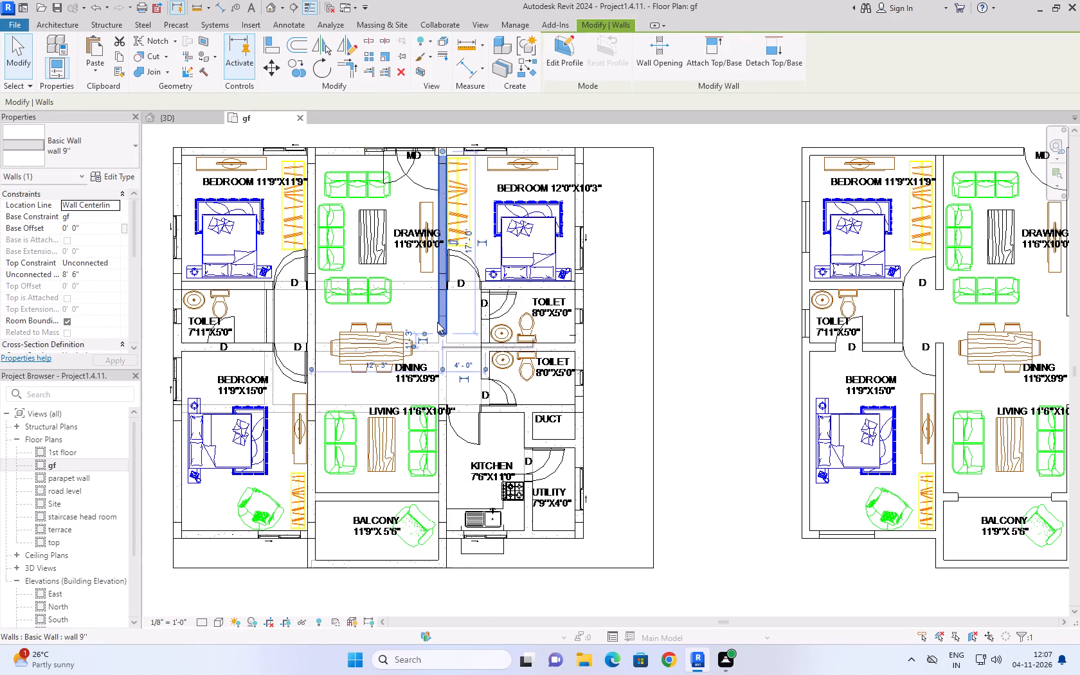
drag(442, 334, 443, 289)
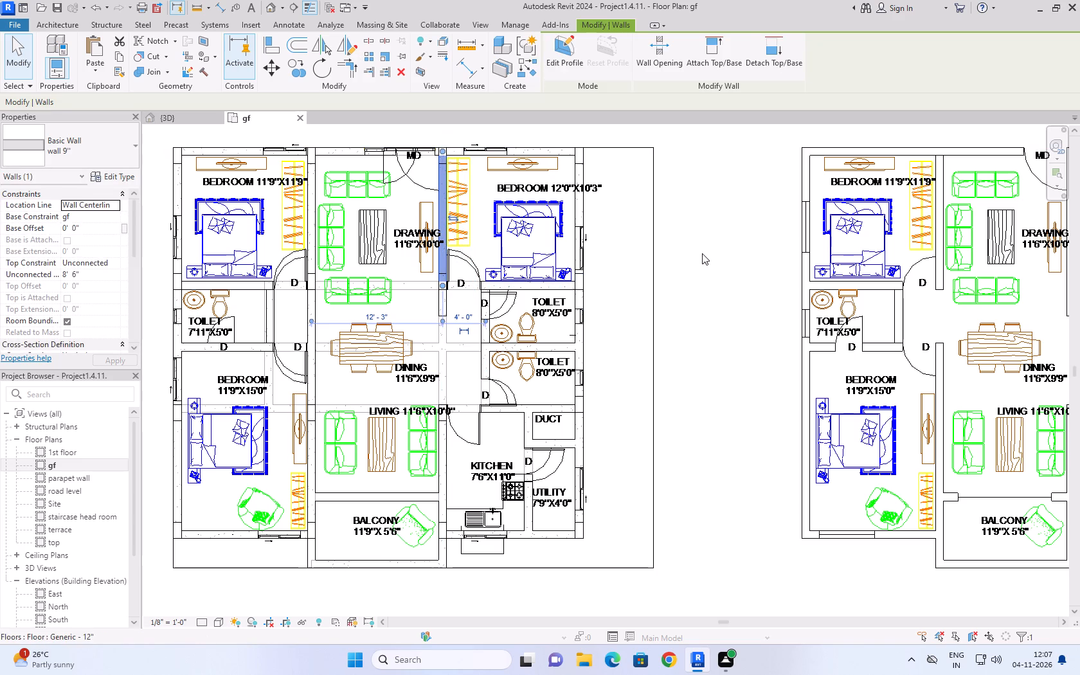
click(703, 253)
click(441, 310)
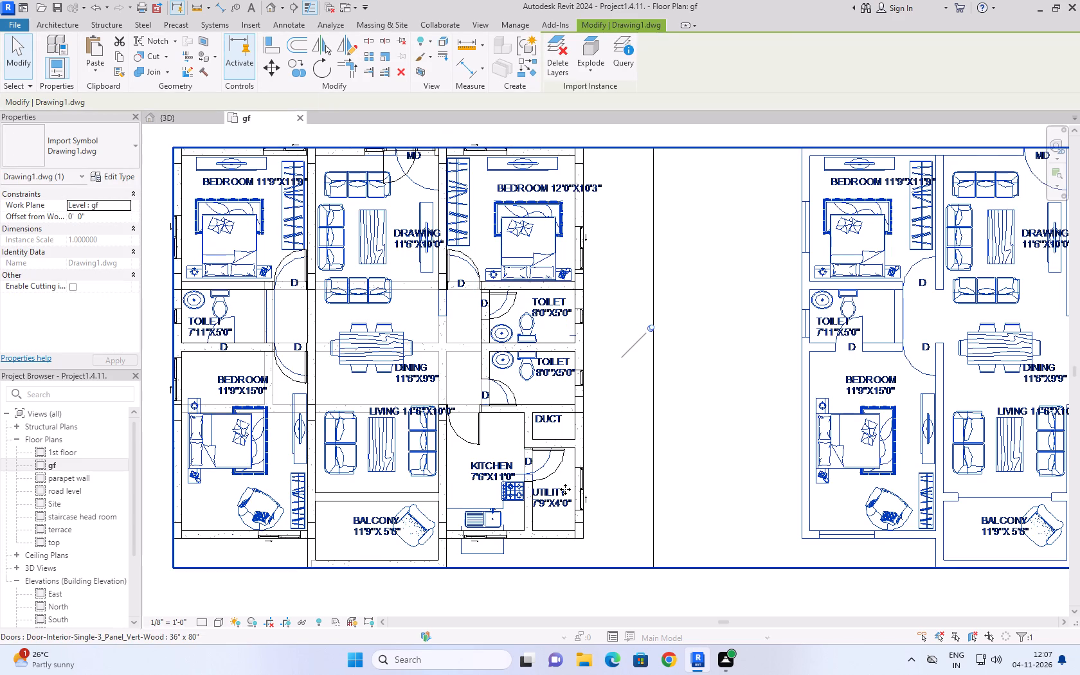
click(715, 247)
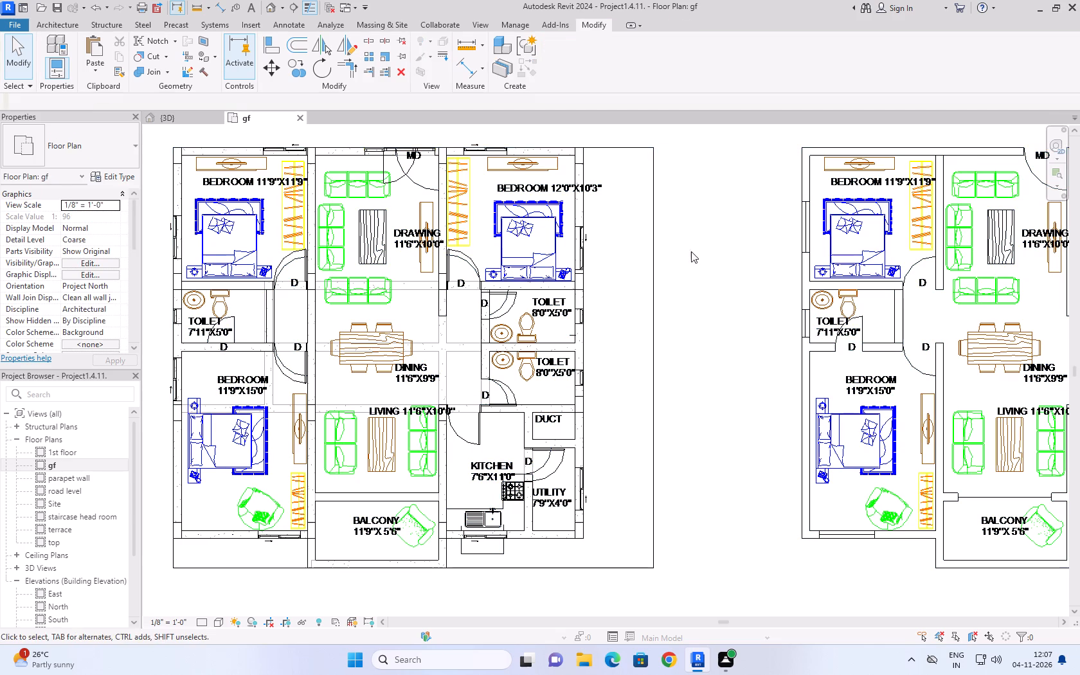
Extend the upper wall segment's lower end slightly past the bedroom door, to where the wall ends in the DWG plan.
click(438, 259)
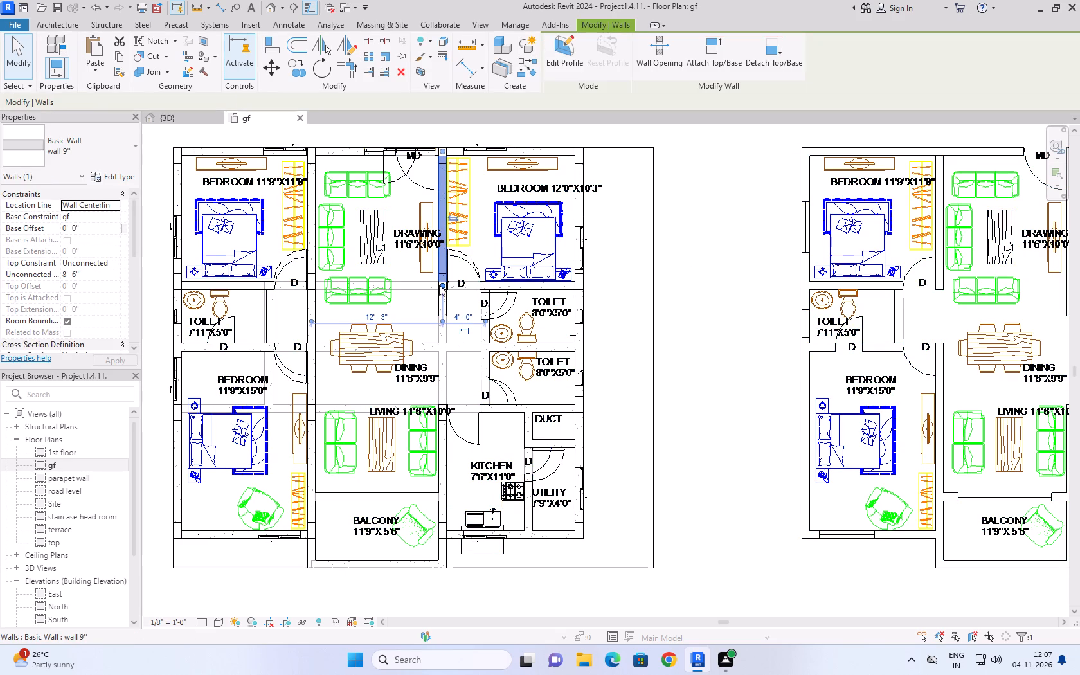
drag(442, 283, 440, 314)
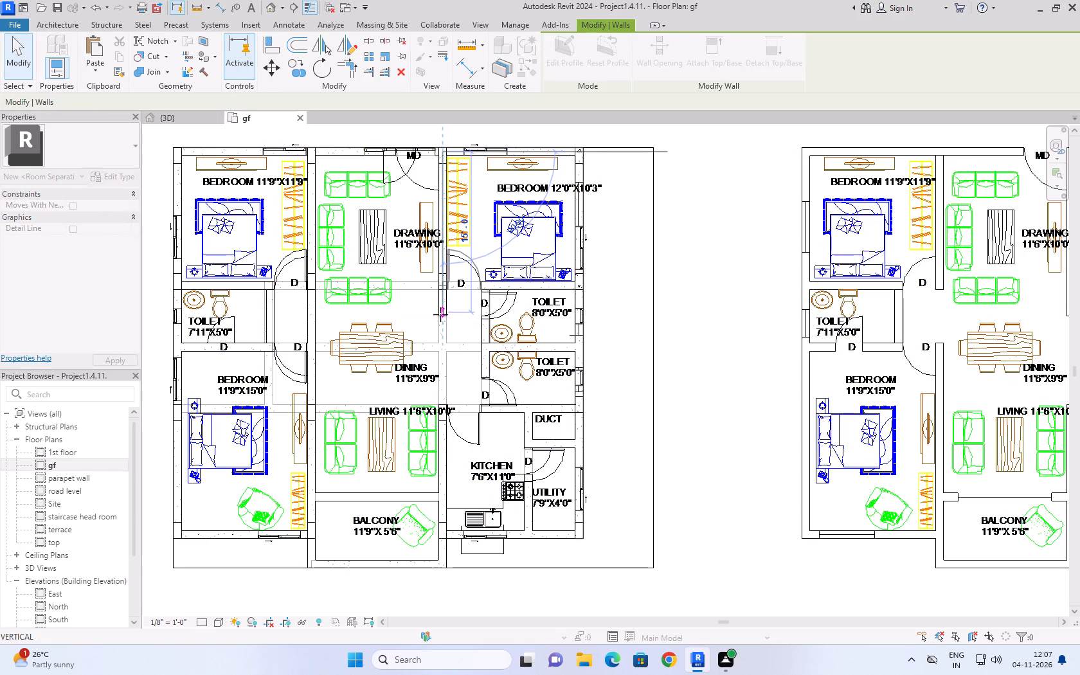
drag(440, 314, 440, 315)
click(703, 244)
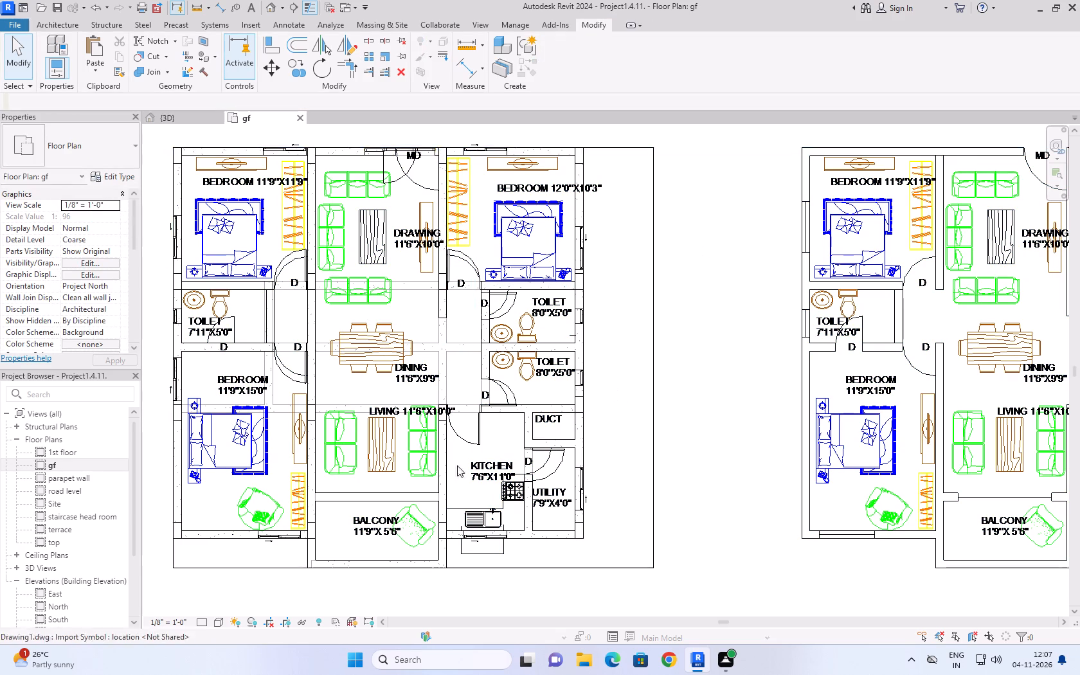
Examine the opened passage between the dining area and the toilets in the 3D view, and return to the gf floor plan.
click(185, 112)
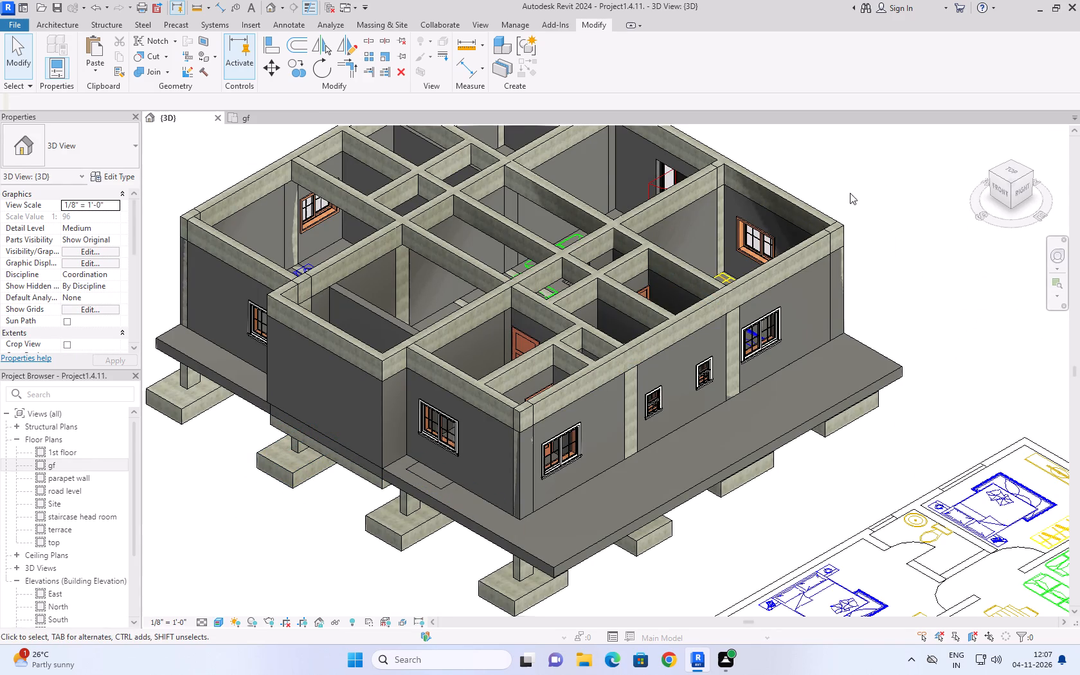
shift+middle_drag(838, 185, 808, 323)
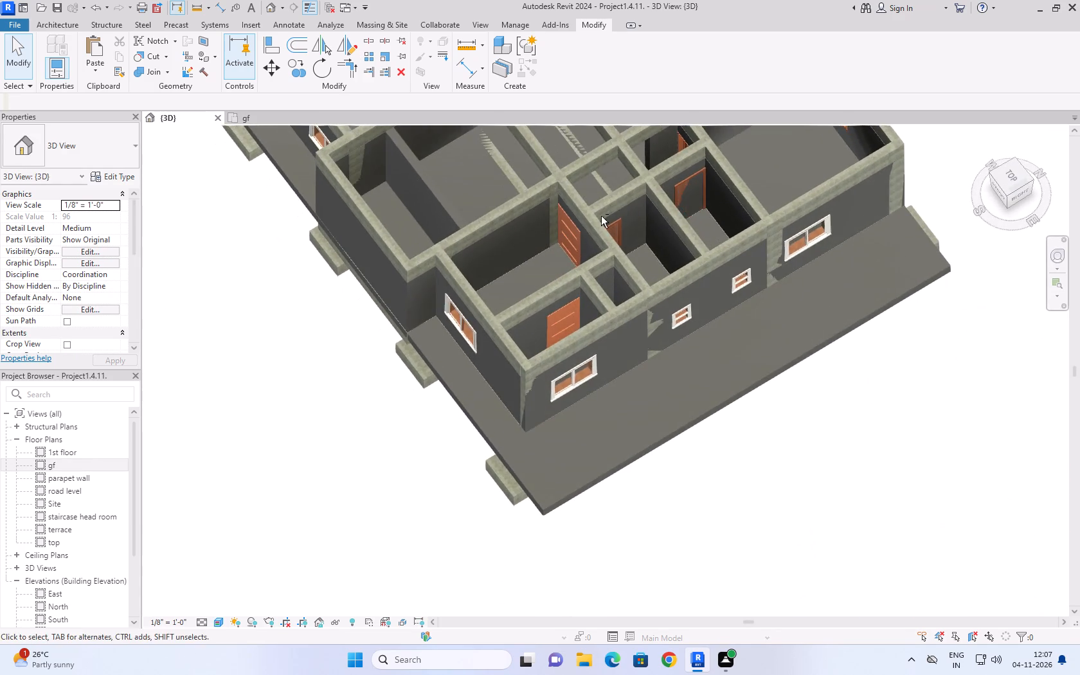
middle_drag(569, 156, 460, 347)
shift+middle_drag(430, 285, 458, 330)
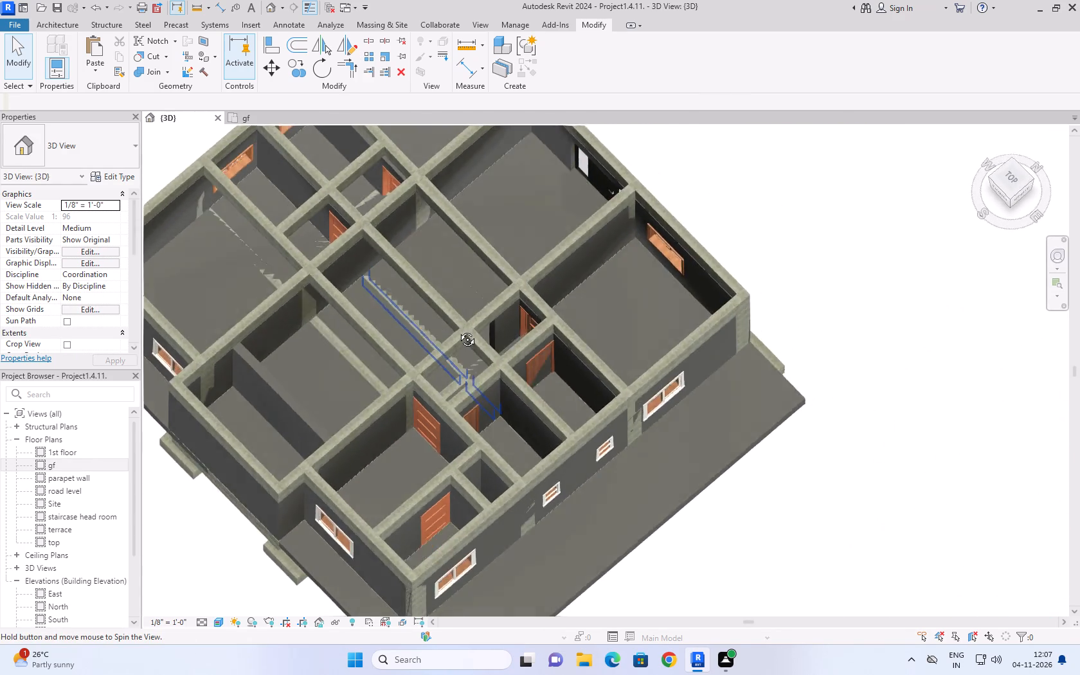
shift+middle_drag(458, 330, 492, 386)
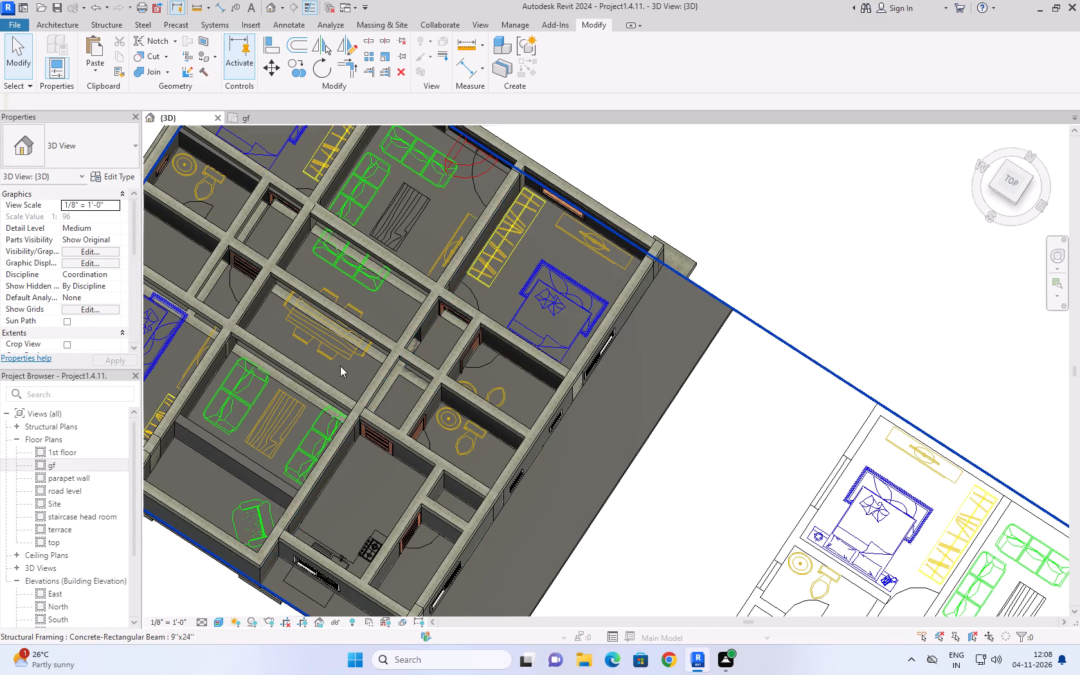
shift+middle_drag(387, 376, 449, 304)
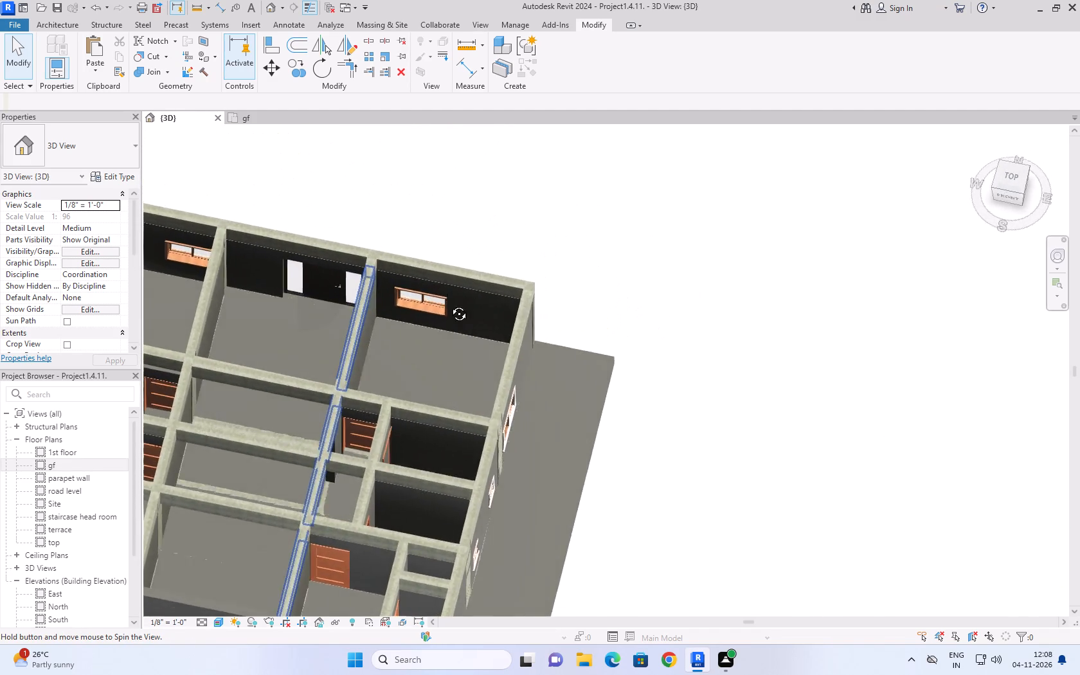
shift+middle_drag(449, 304, 307, 345)
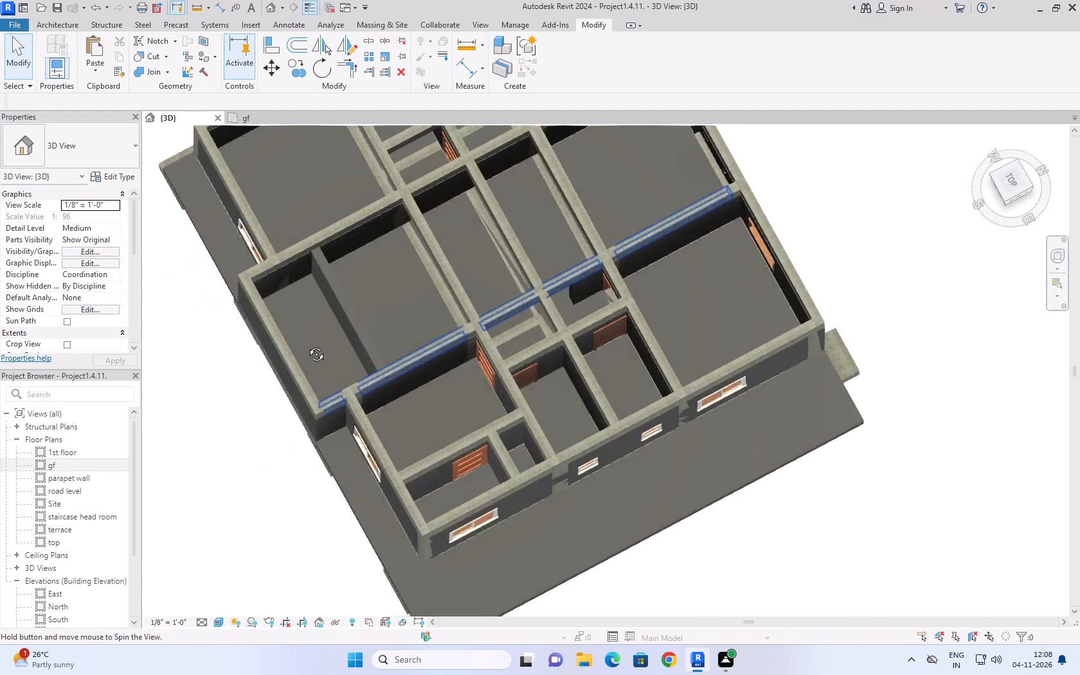
shift+middle_drag(307, 345, 364, 341)
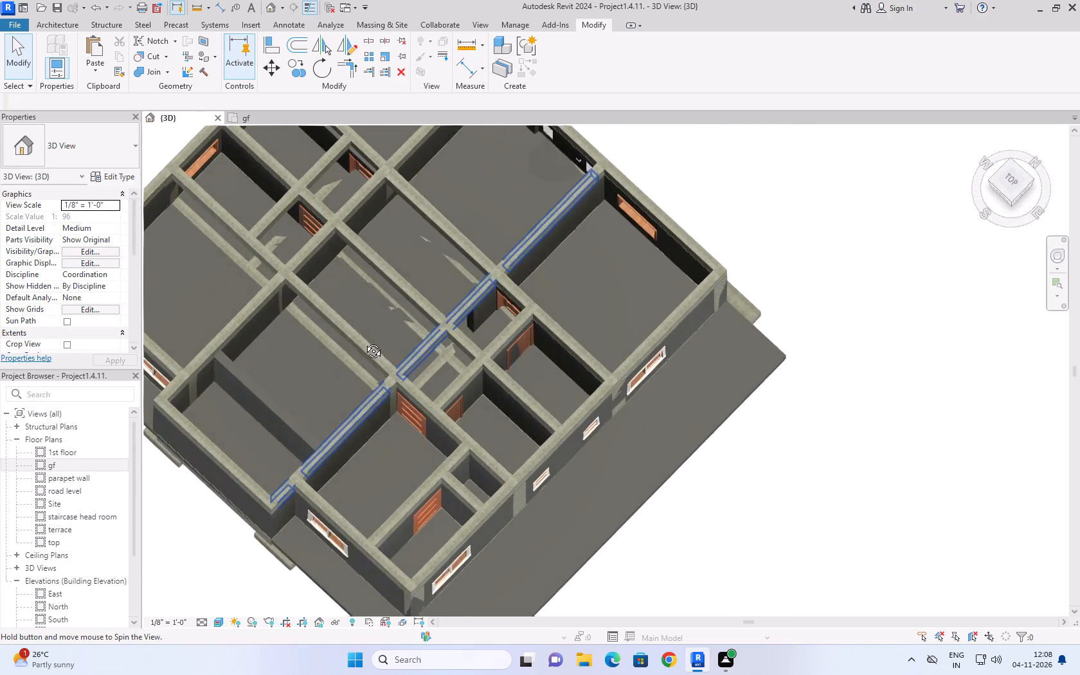
shift+middle_drag(364, 341, 384, 325)
middle_drag(343, 403, 419, 366)
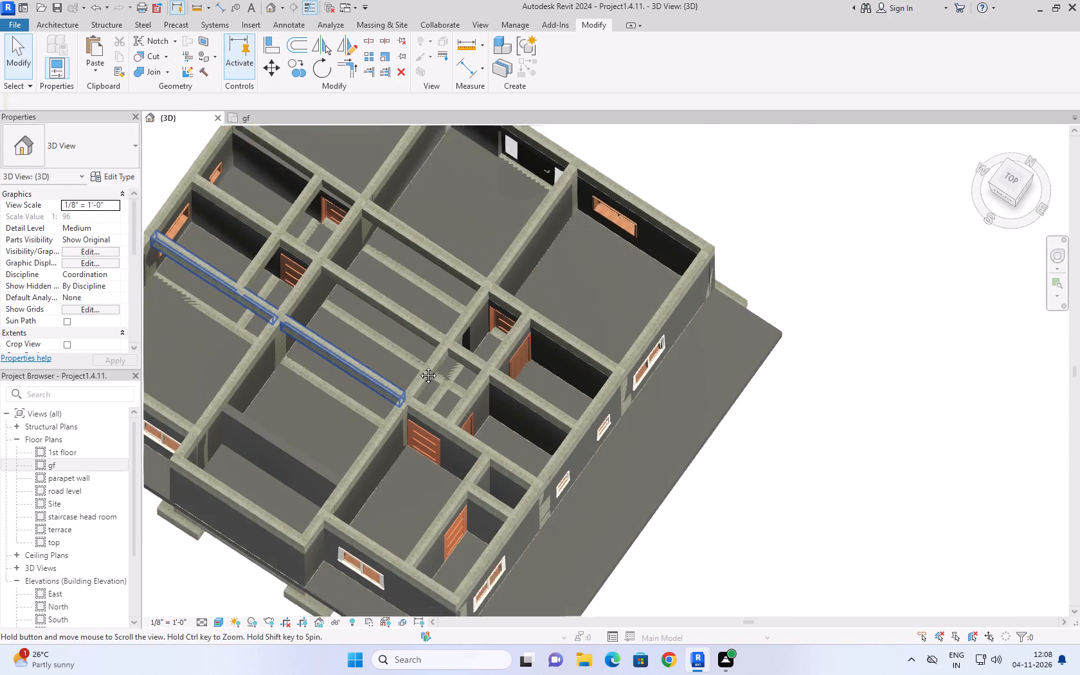
middle_drag(419, 366, 443, 337)
click(248, 112)
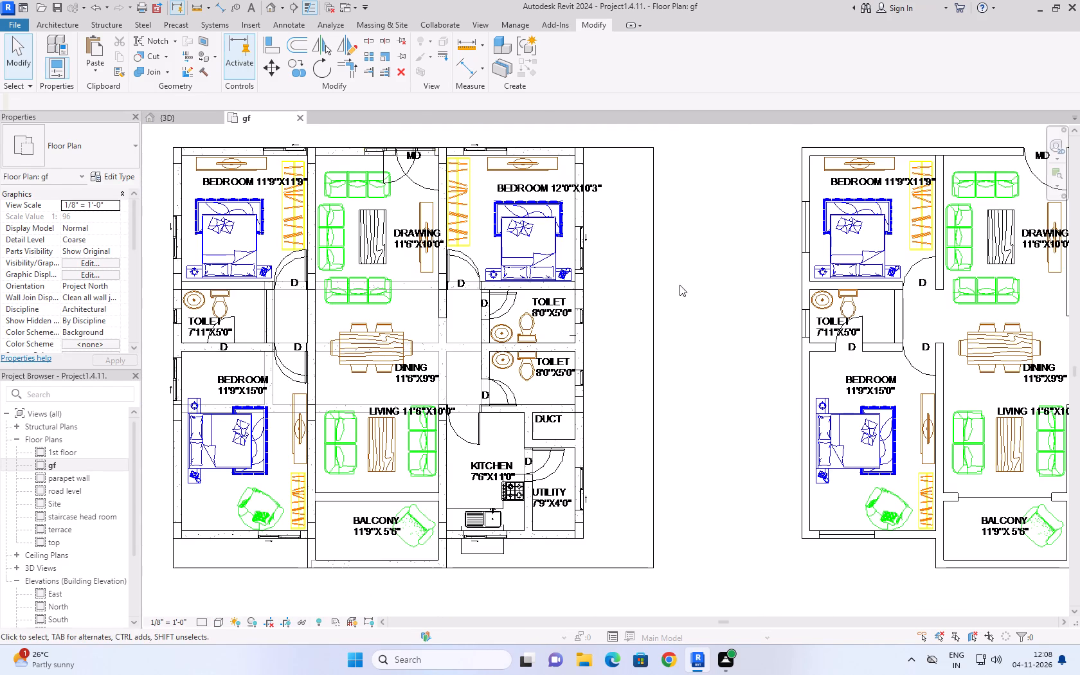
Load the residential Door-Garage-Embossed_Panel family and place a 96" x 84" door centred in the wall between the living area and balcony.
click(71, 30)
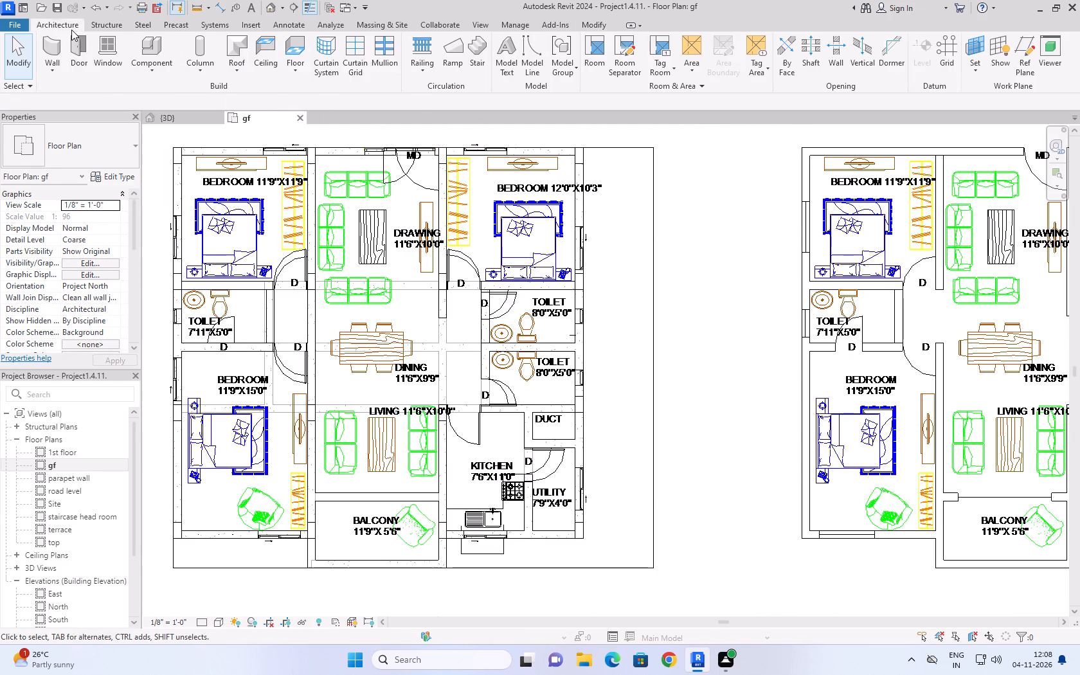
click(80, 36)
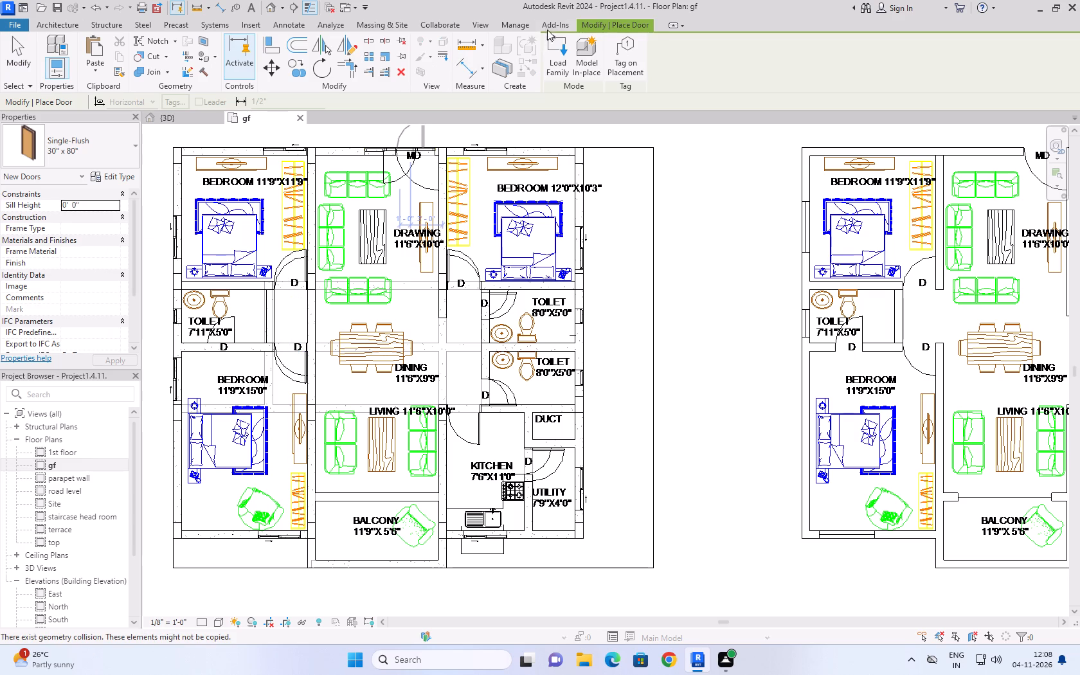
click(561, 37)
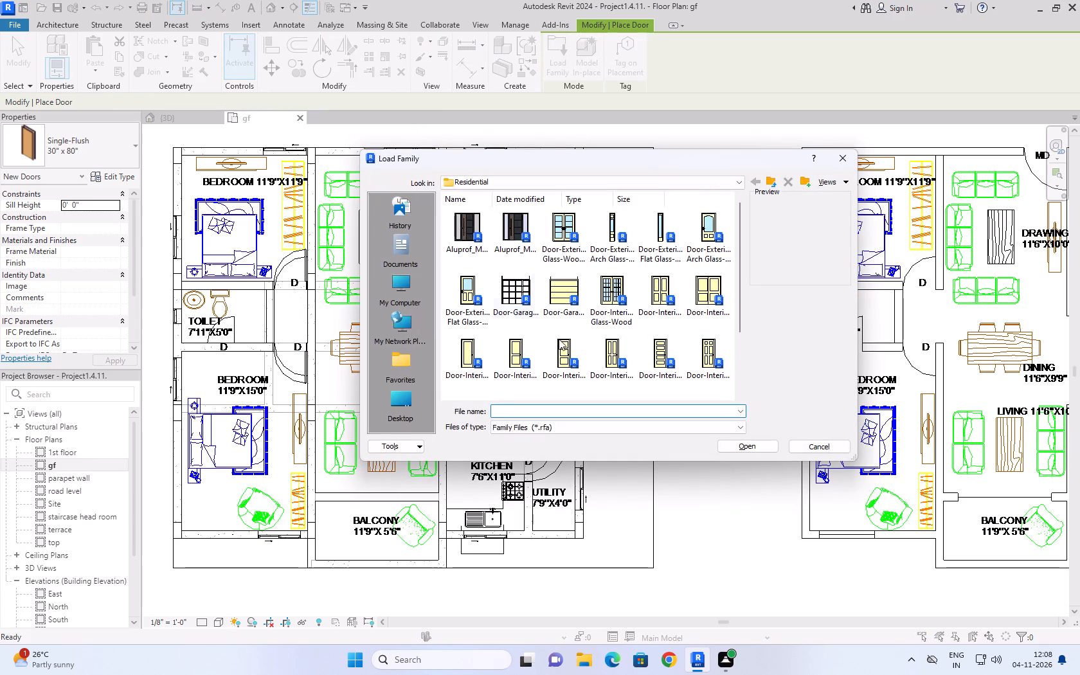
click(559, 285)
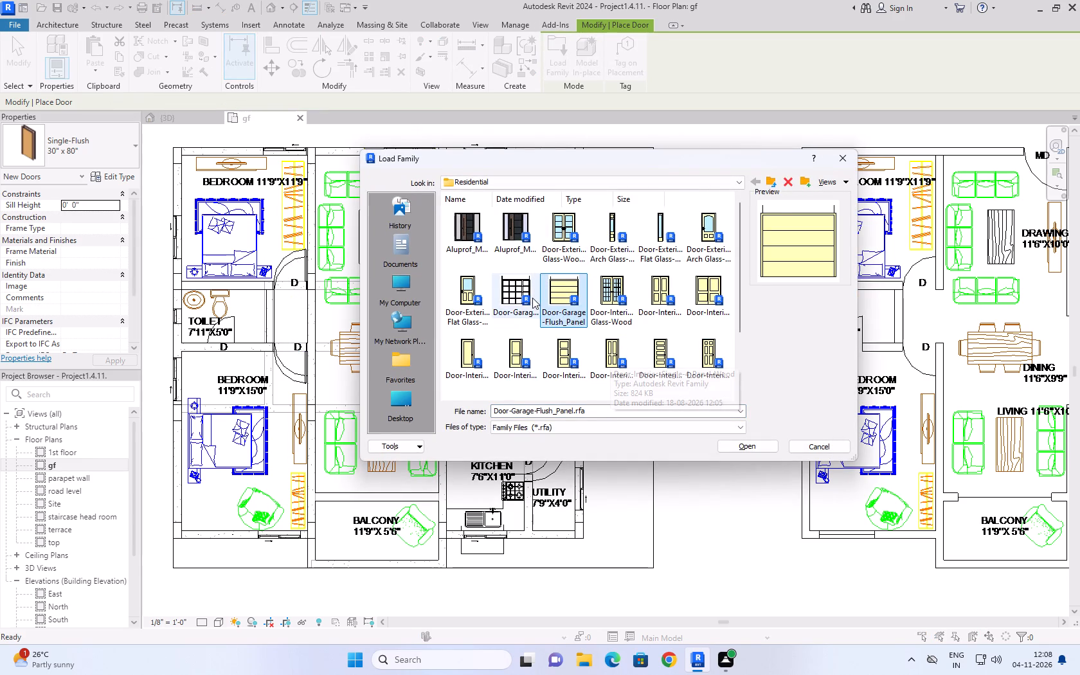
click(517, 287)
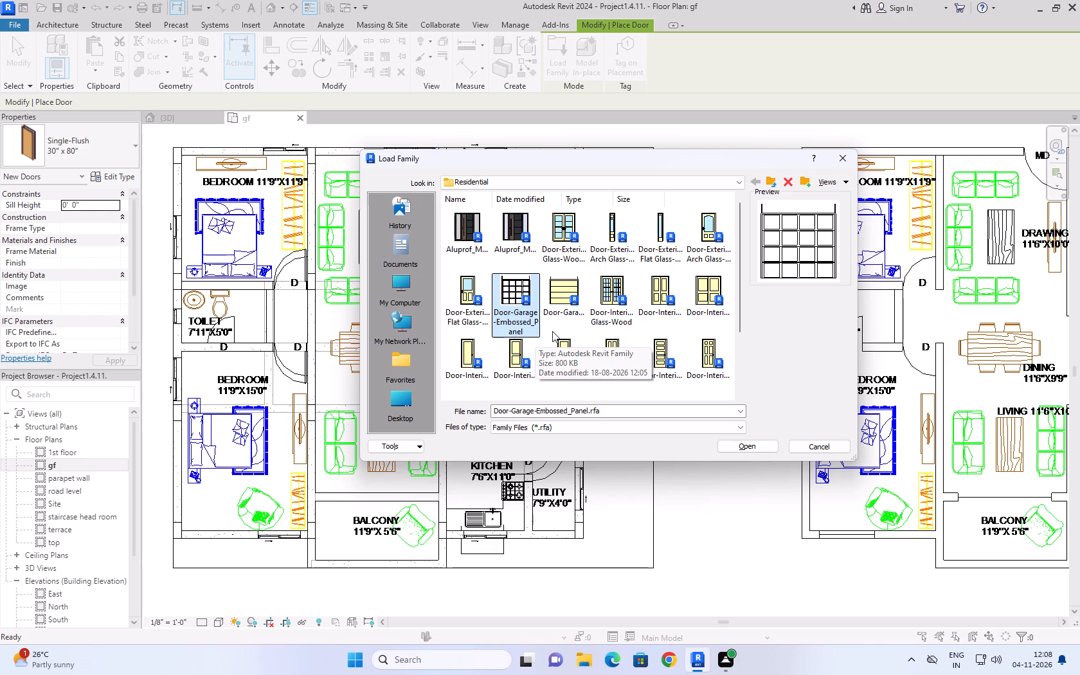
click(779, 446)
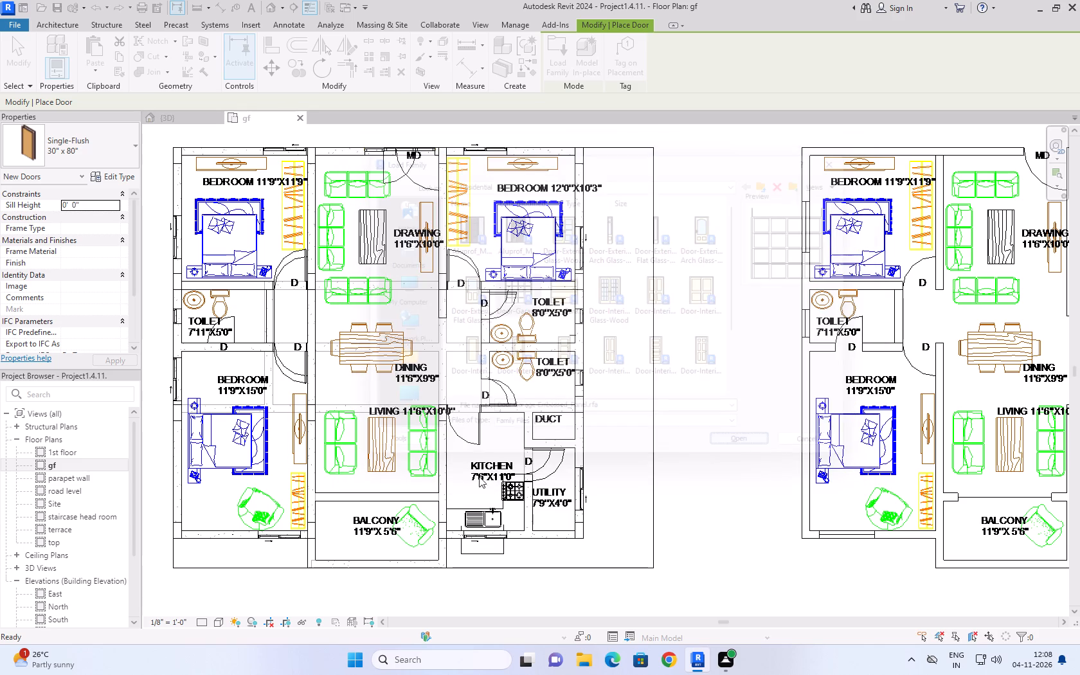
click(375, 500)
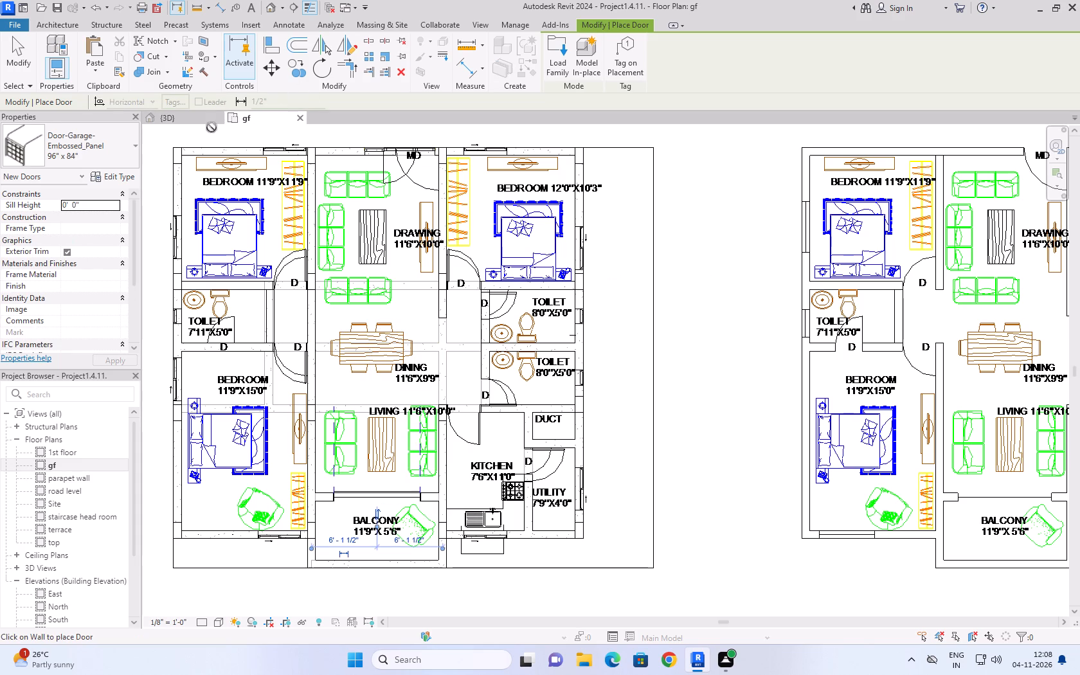
Examine the garage door between the living area and balcony from both sides in the 3D view.
click(191, 121)
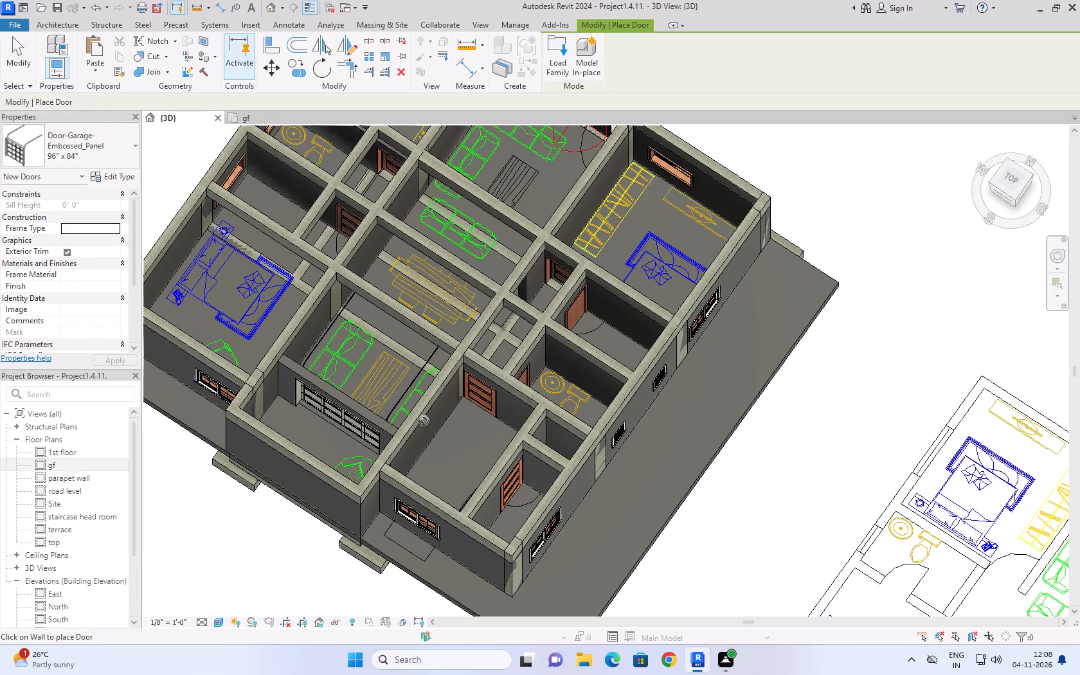
scroll(370, 451, up, 7)
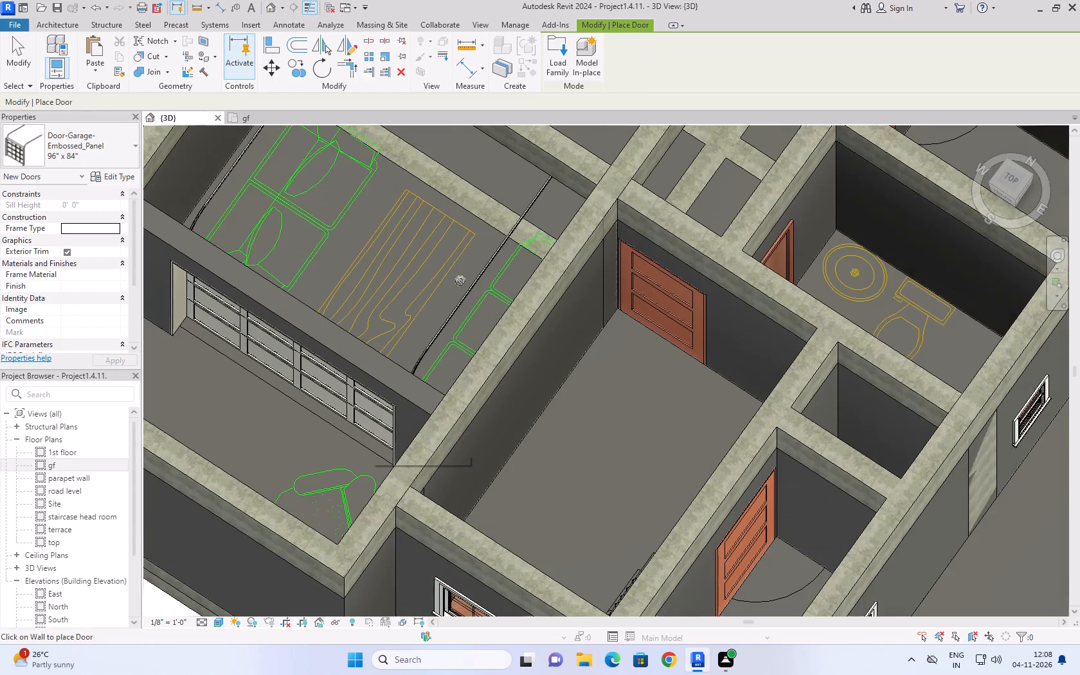
click(981, 136)
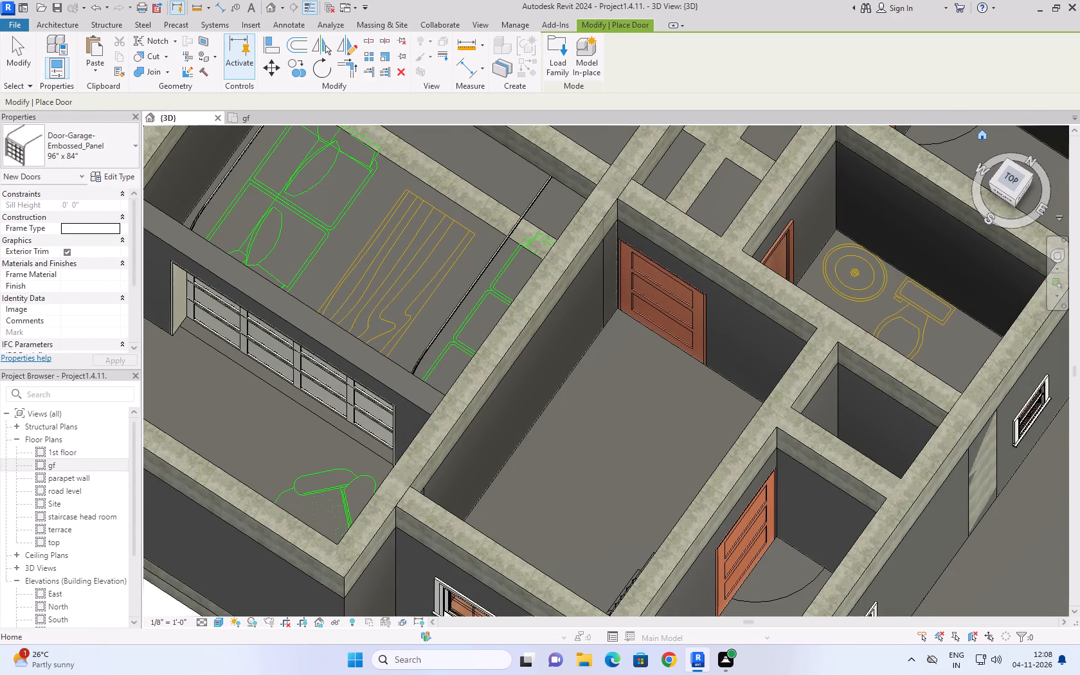
scroll(668, 407, up, 3)
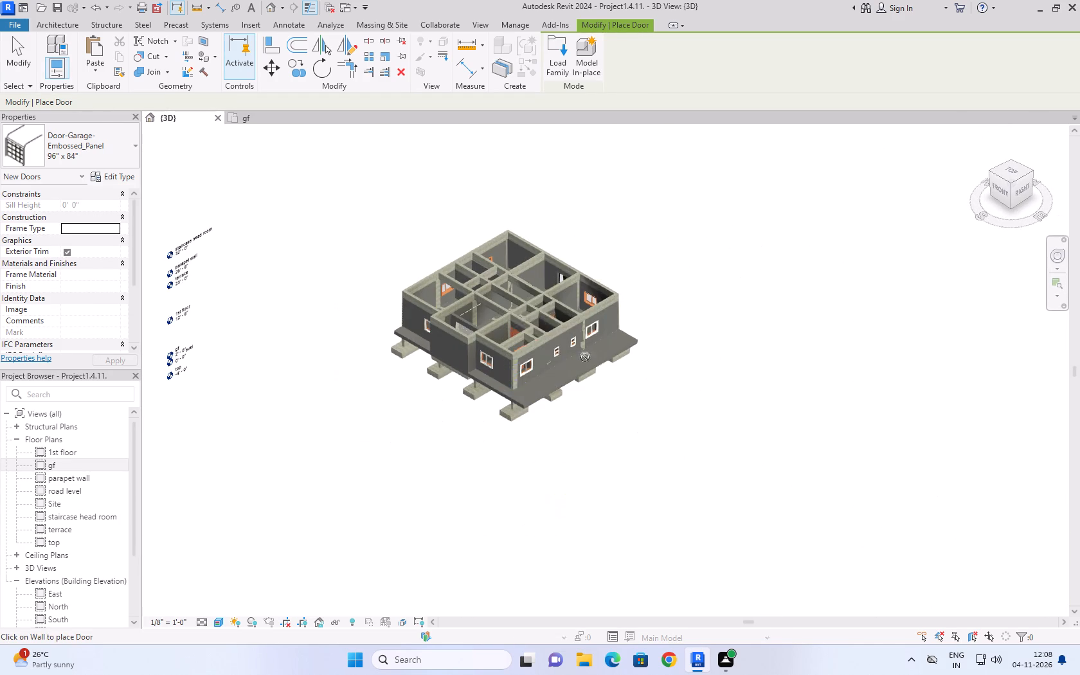
scroll(550, 291, up, 4)
click(15, 48)
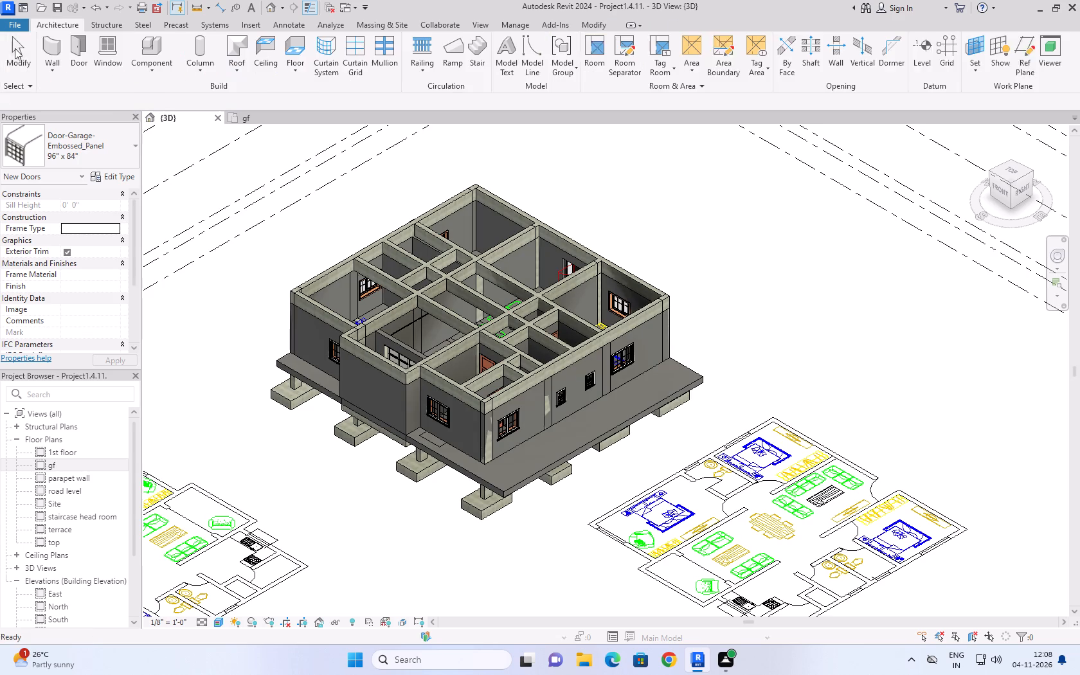
shift+middle_drag(714, 240, 701, 276)
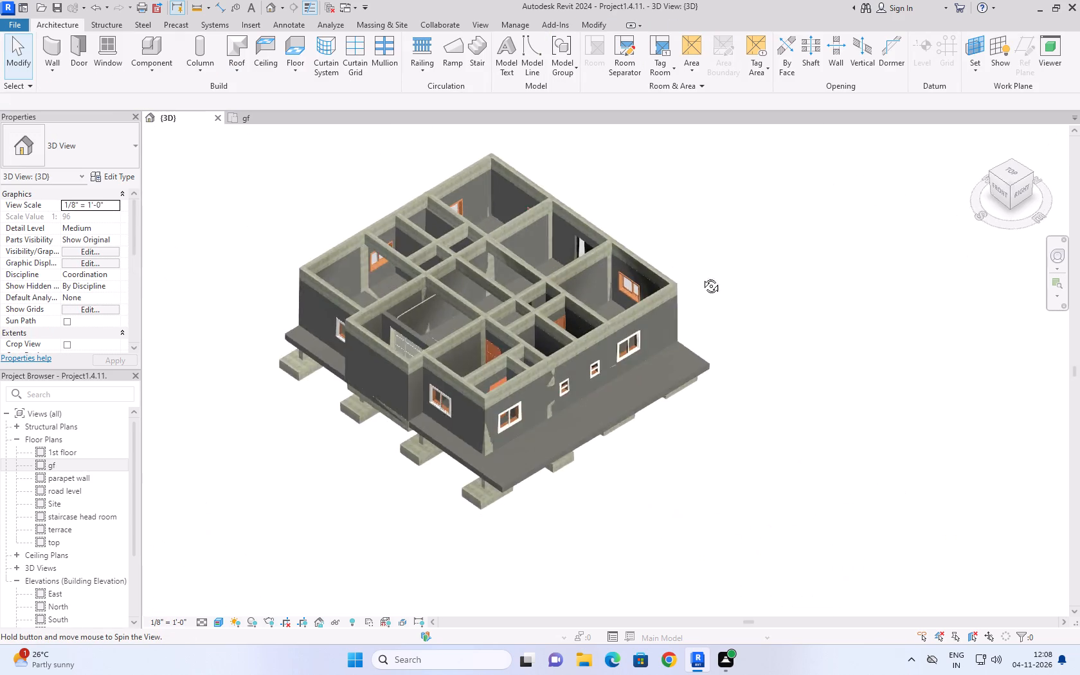
shift+middle_drag(701, 276, 449, 336)
shift+right_drag(532, 336, 449, 336)
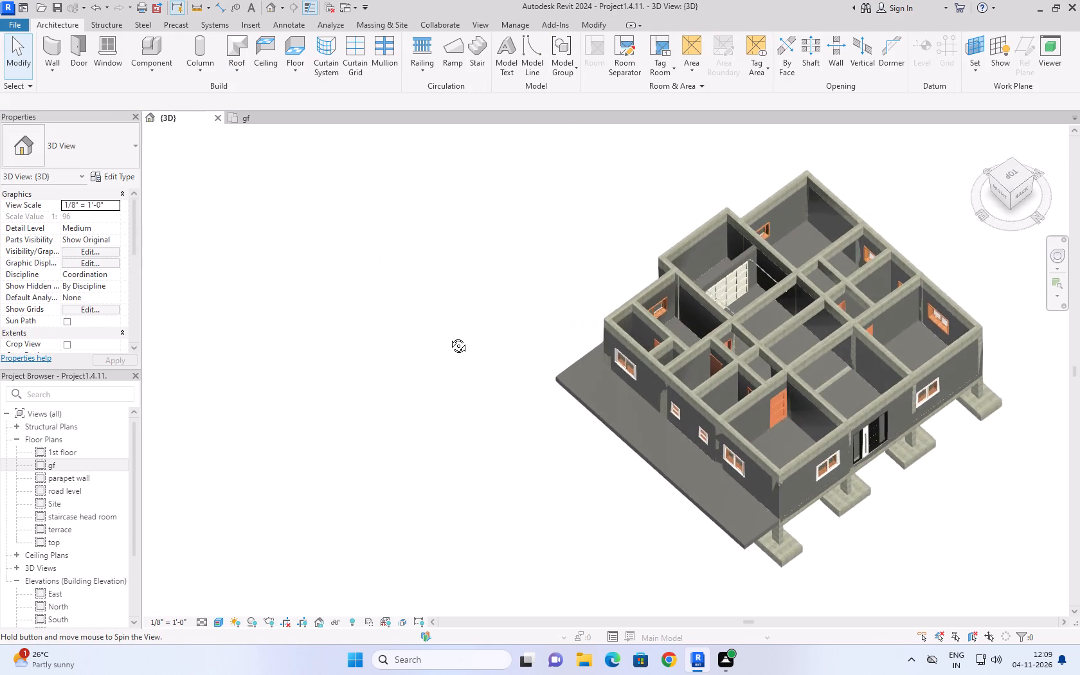
shift+right_drag(449, 336, 445, 336)
shift+middle_drag(449, 336, 425, 328)
scroll(782, 324, up, 8)
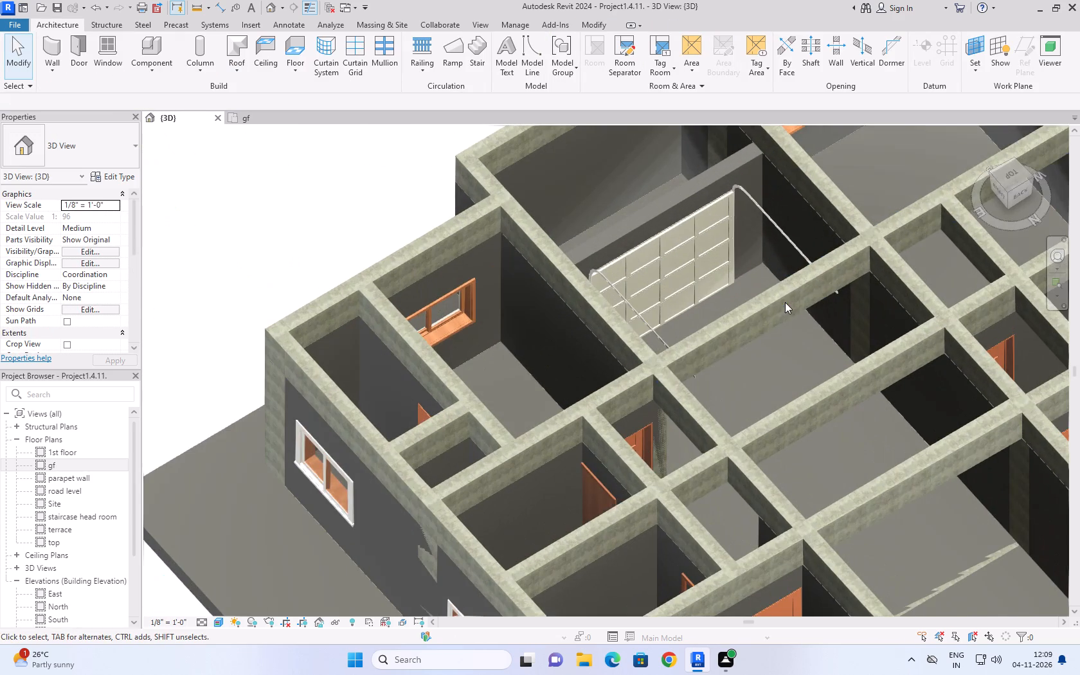
shift+middle_drag(782, 343, 710, 350)
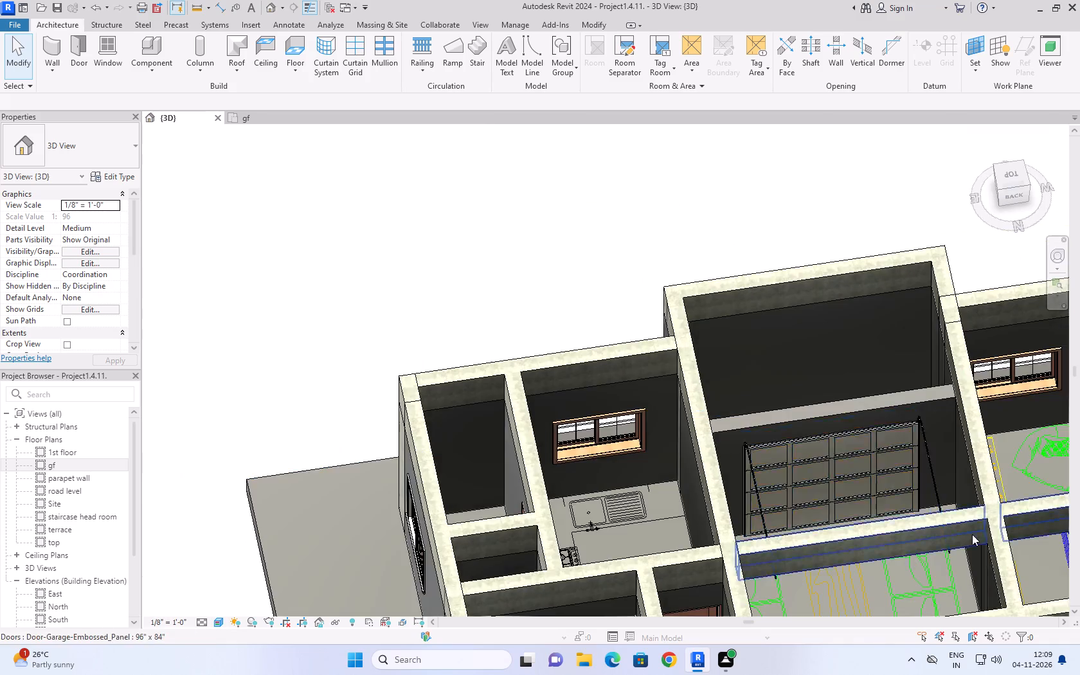
scroll(974, 535, up, 9)
shift+middle_drag(851, 452, 847, 507)
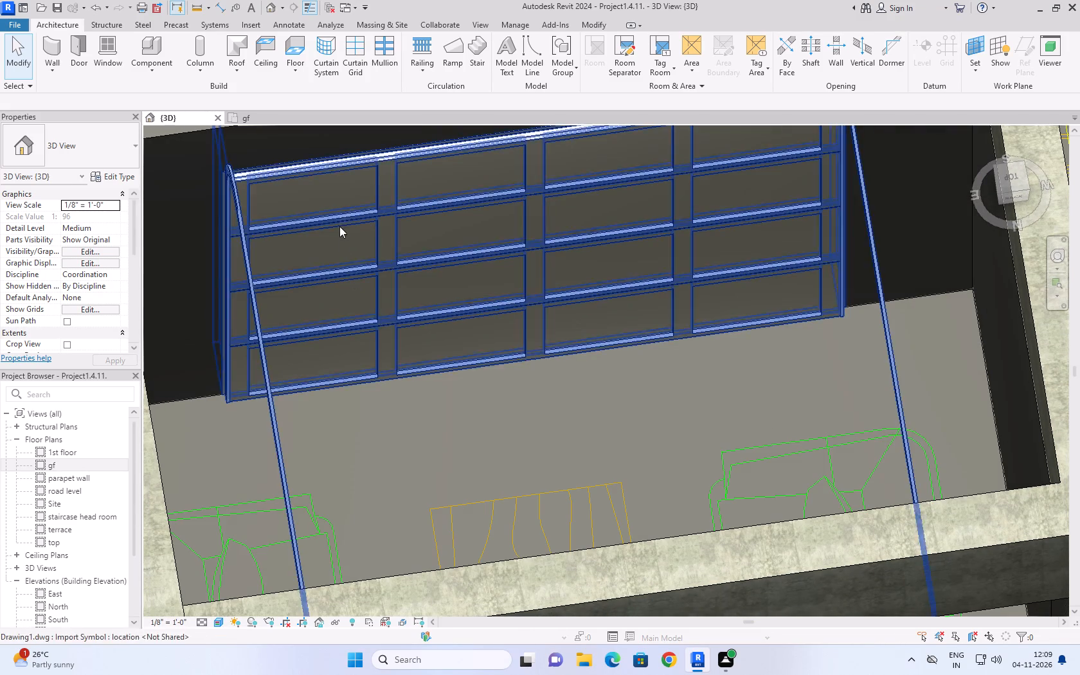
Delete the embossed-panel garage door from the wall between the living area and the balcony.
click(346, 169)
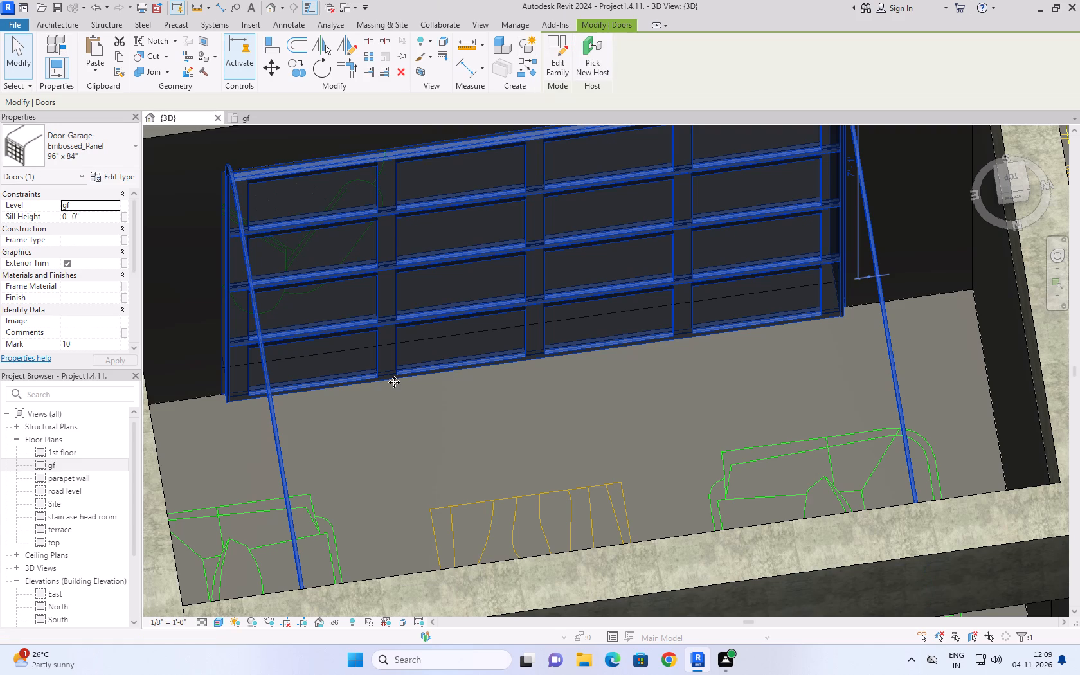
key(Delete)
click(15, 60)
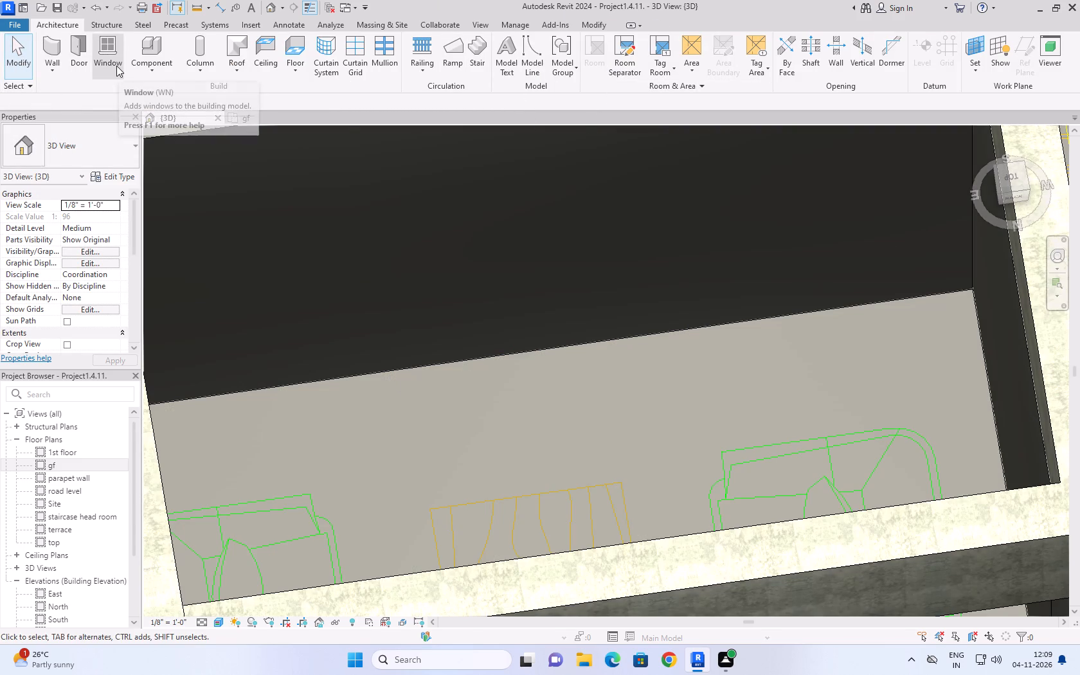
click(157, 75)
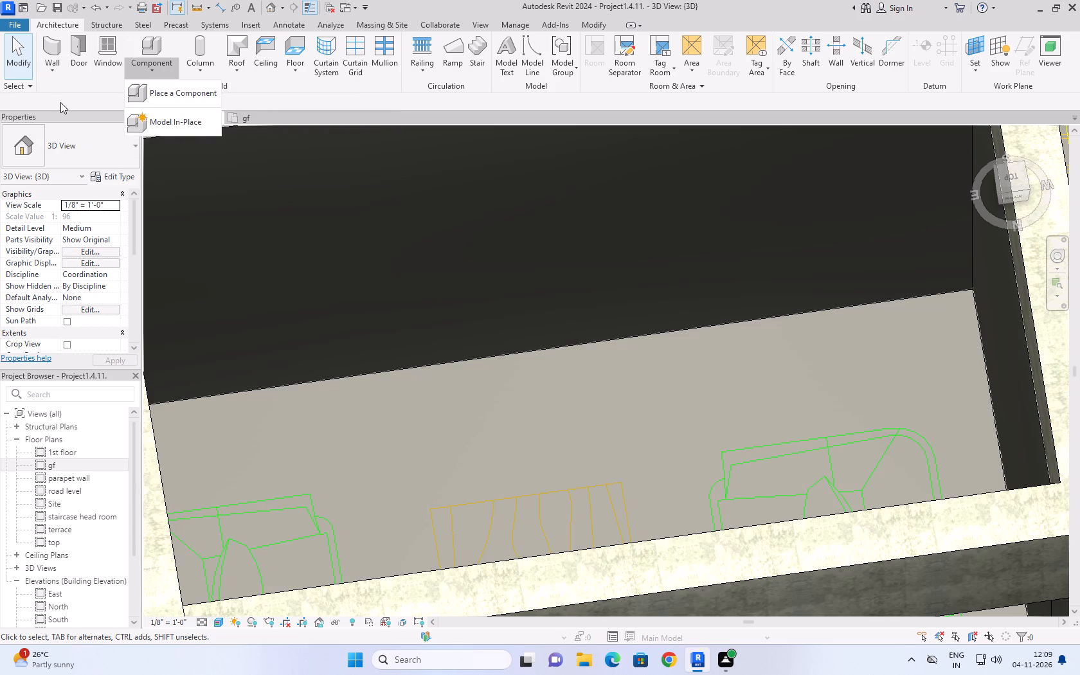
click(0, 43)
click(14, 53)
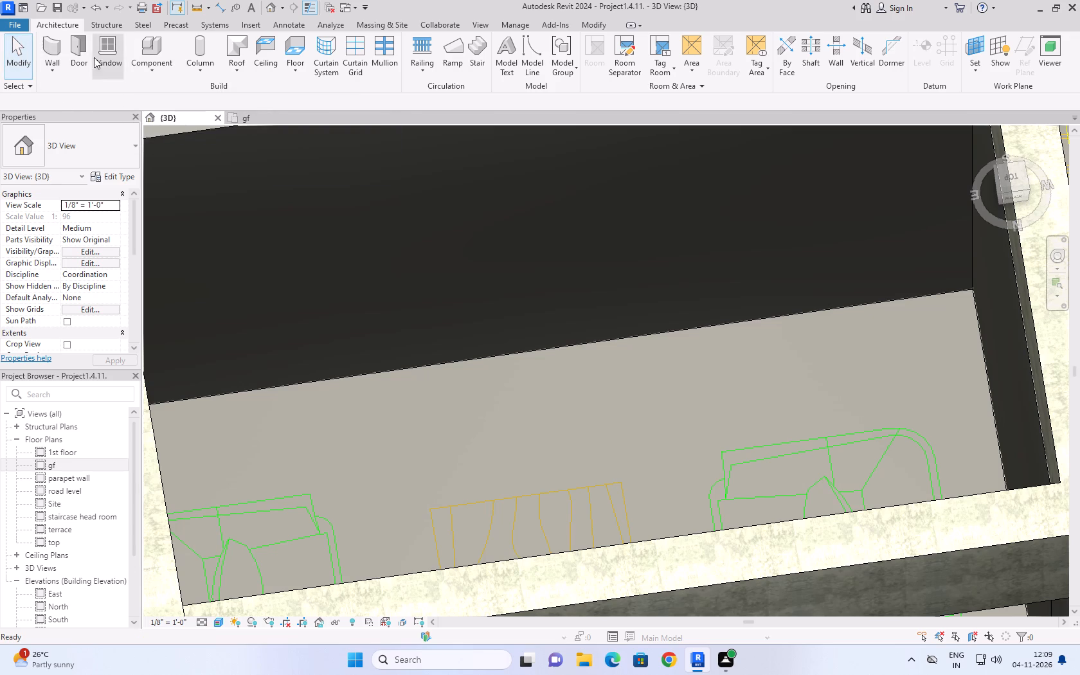
Start placing a window and go to the Windows folder of the US family library to load a new family.
click(121, 56)
click(549, 49)
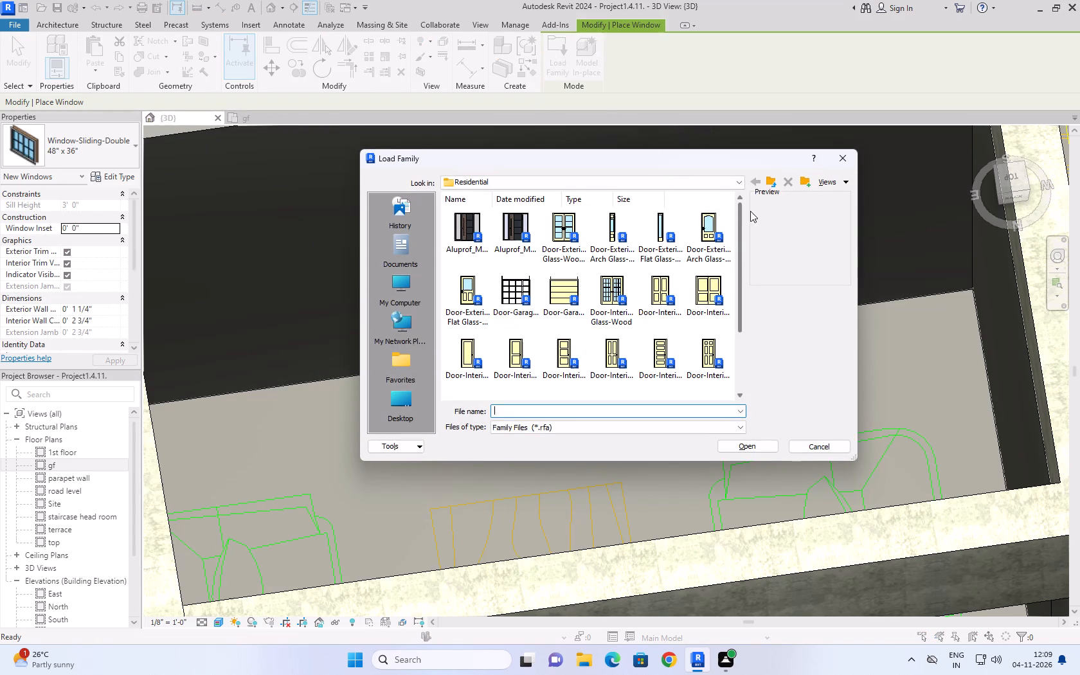
click(800, 177)
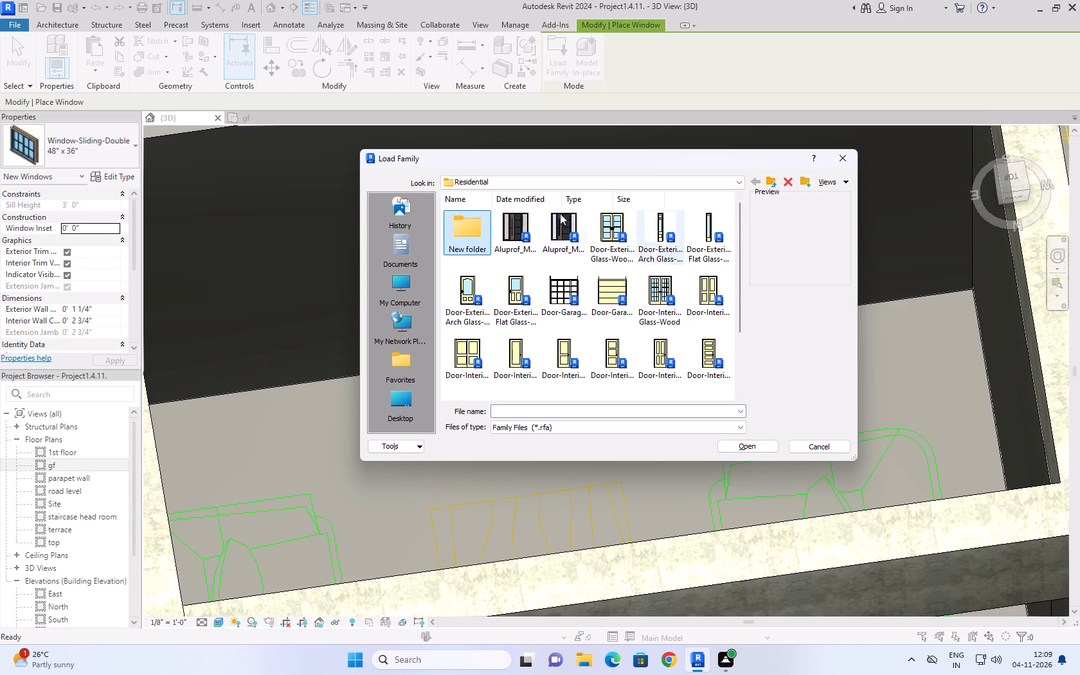
click(500, 269)
right_click(462, 235)
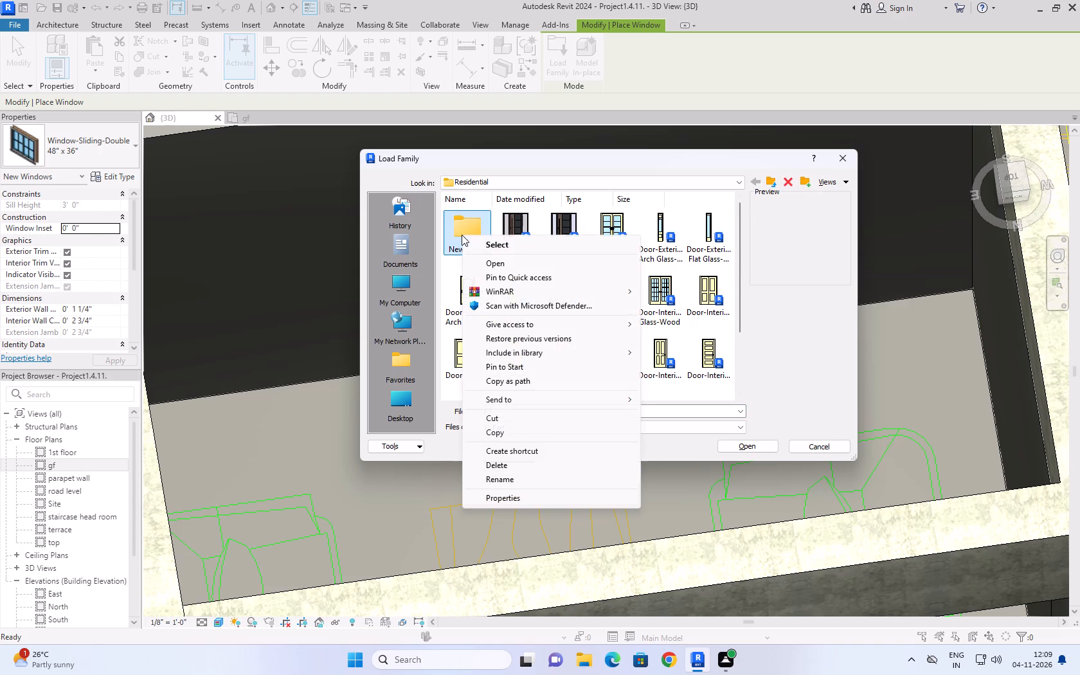
click(531, 462)
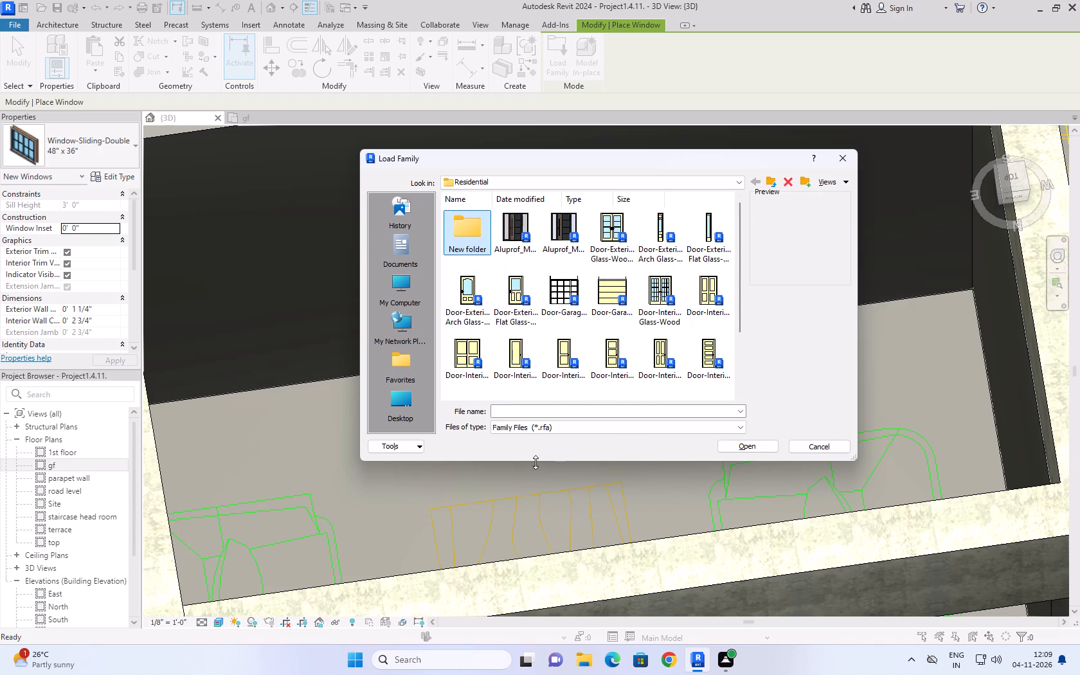
click(767, 176)
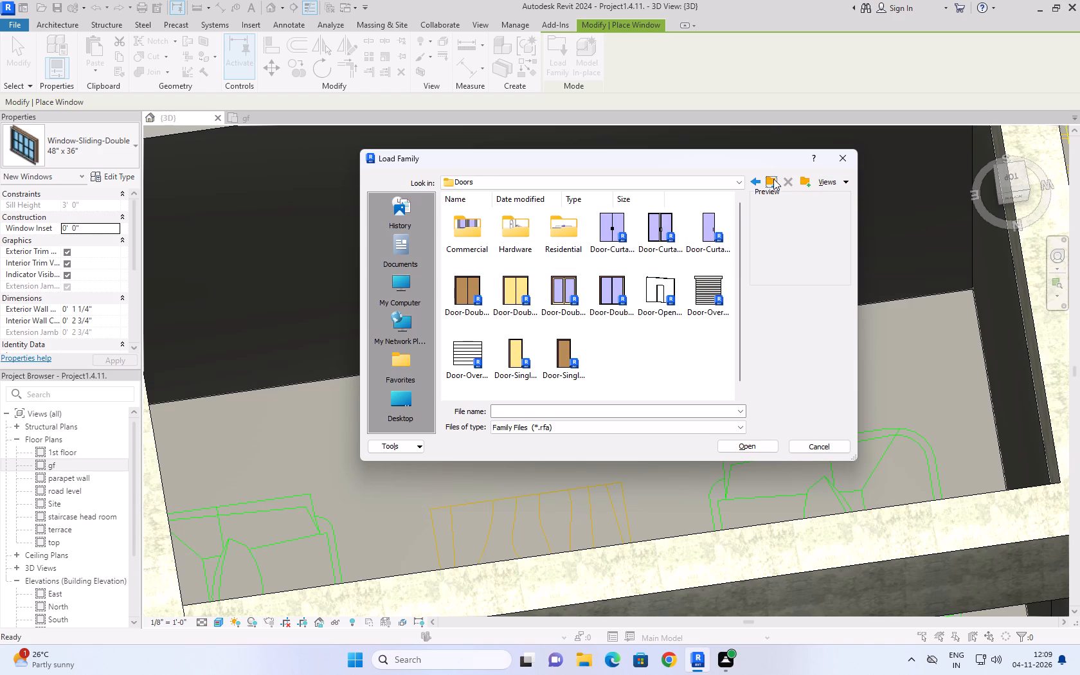
click(773, 178)
scroll(634, 300, down, 4)
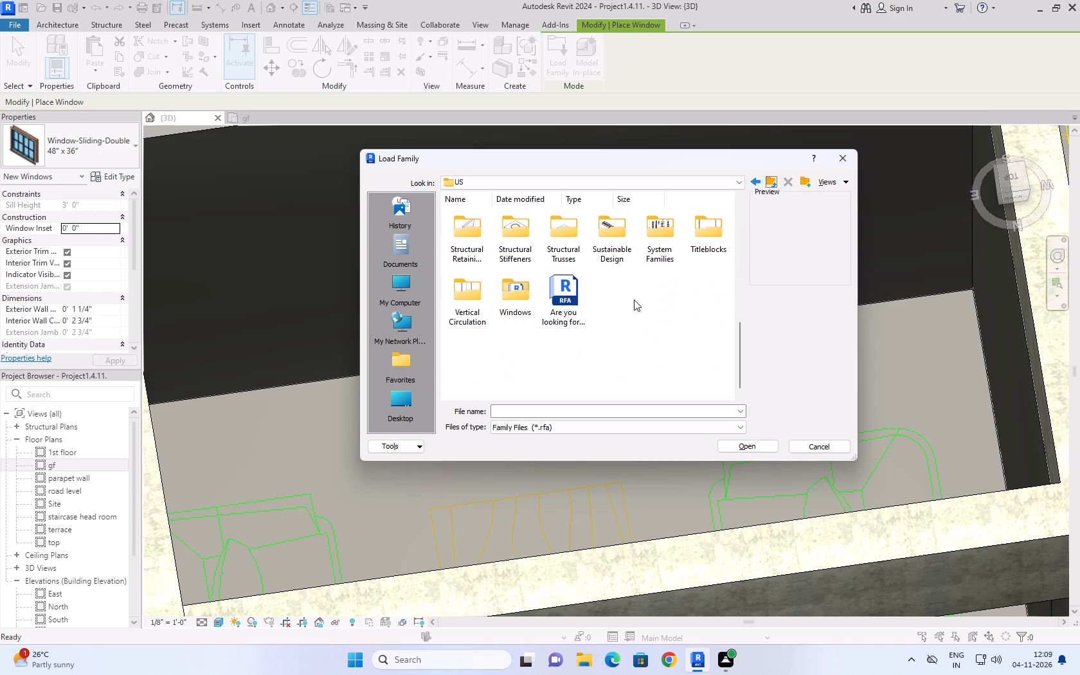
scroll(634, 300, down, 4)
double_click(513, 290)
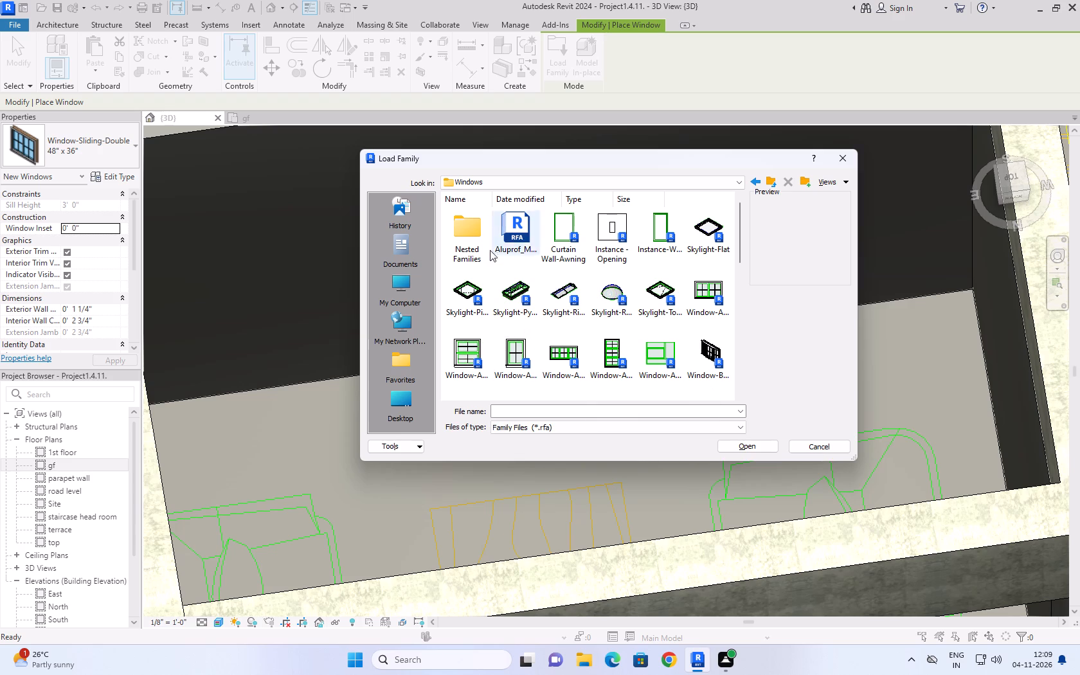
Browse the Windows library folder for a balcony opening candidate, previewing awning, double-hung, single-hung and sliding families, and close it without loading any.
scroll(645, 286, up, 3)
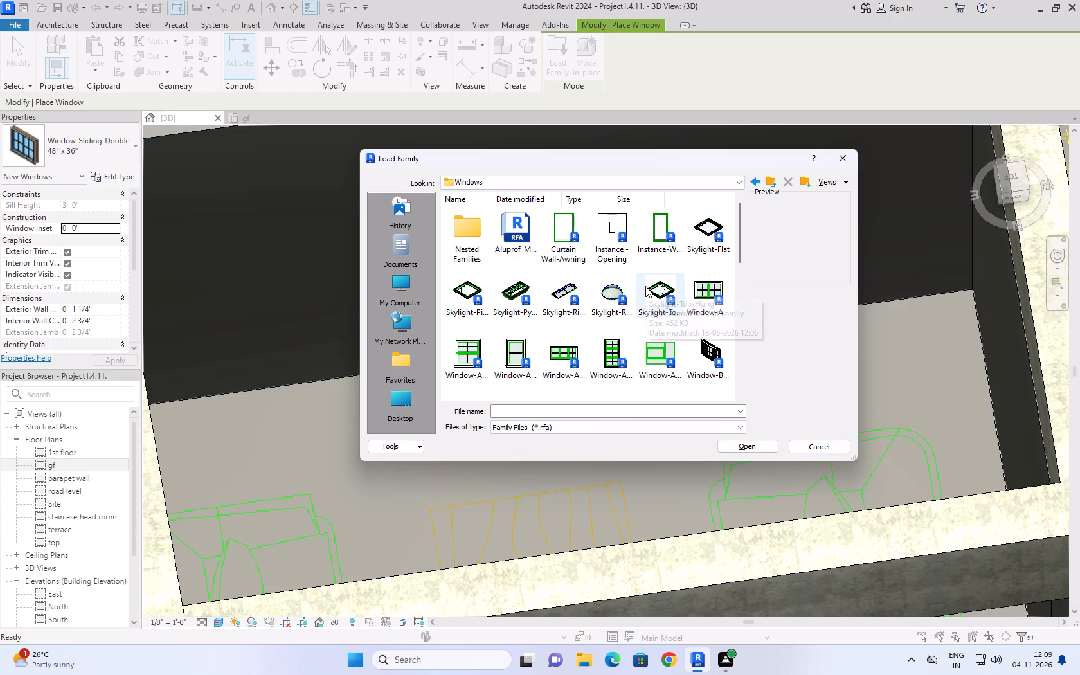
scroll(645, 286, down, 10)
scroll(618, 341, up, 1)
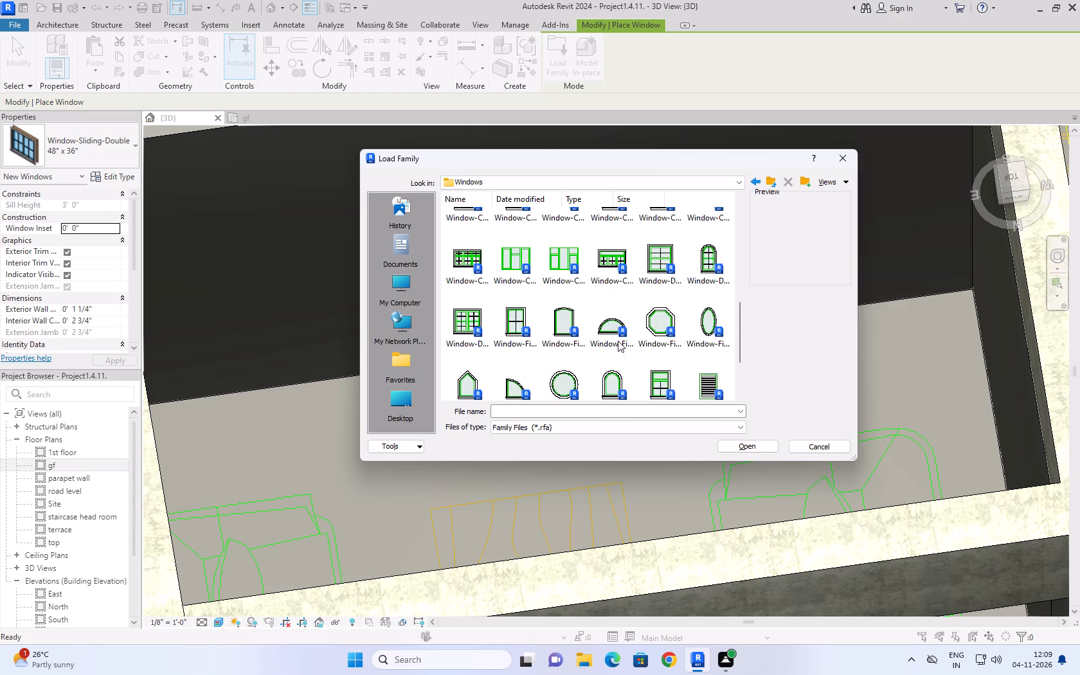
scroll(618, 341, up, 3)
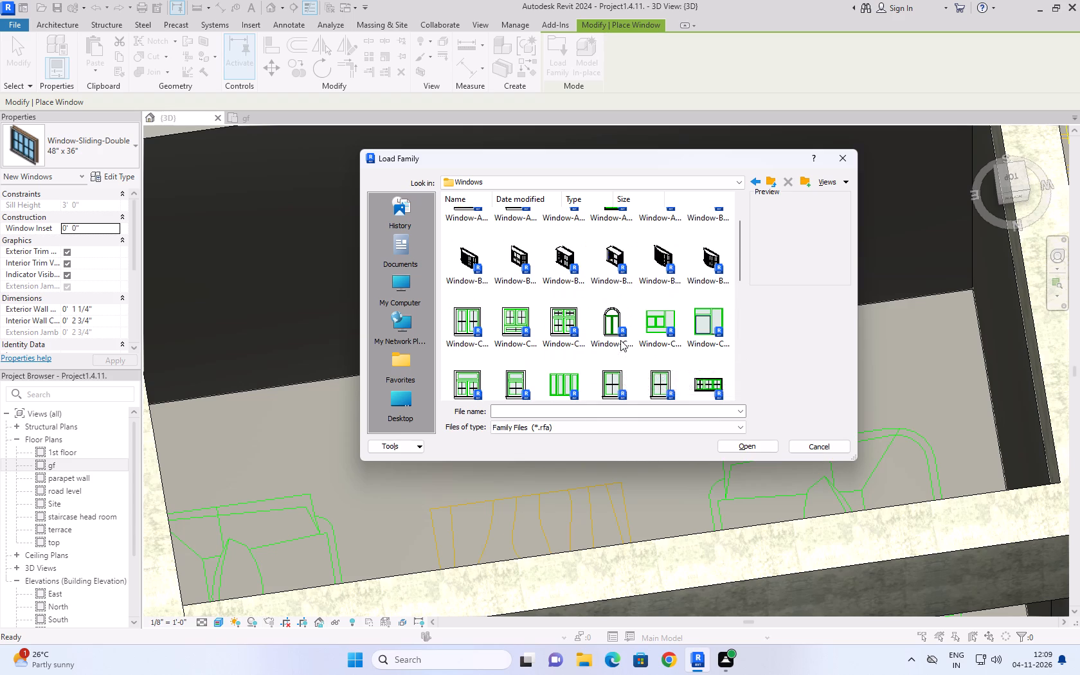
scroll(652, 301, up, 1)
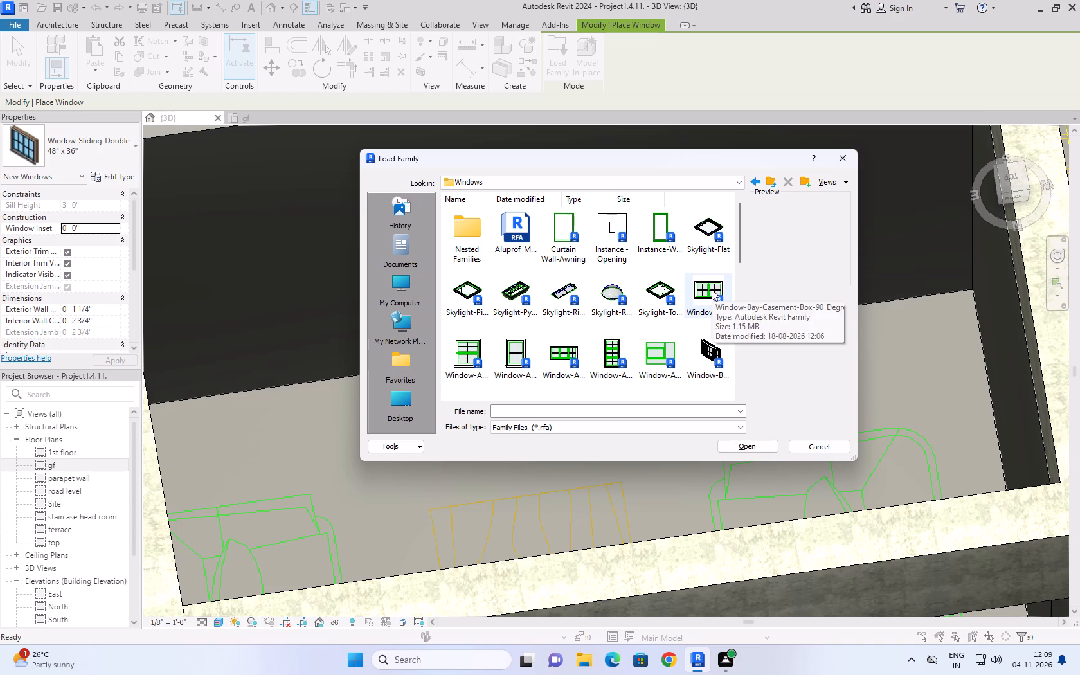
click(712, 289)
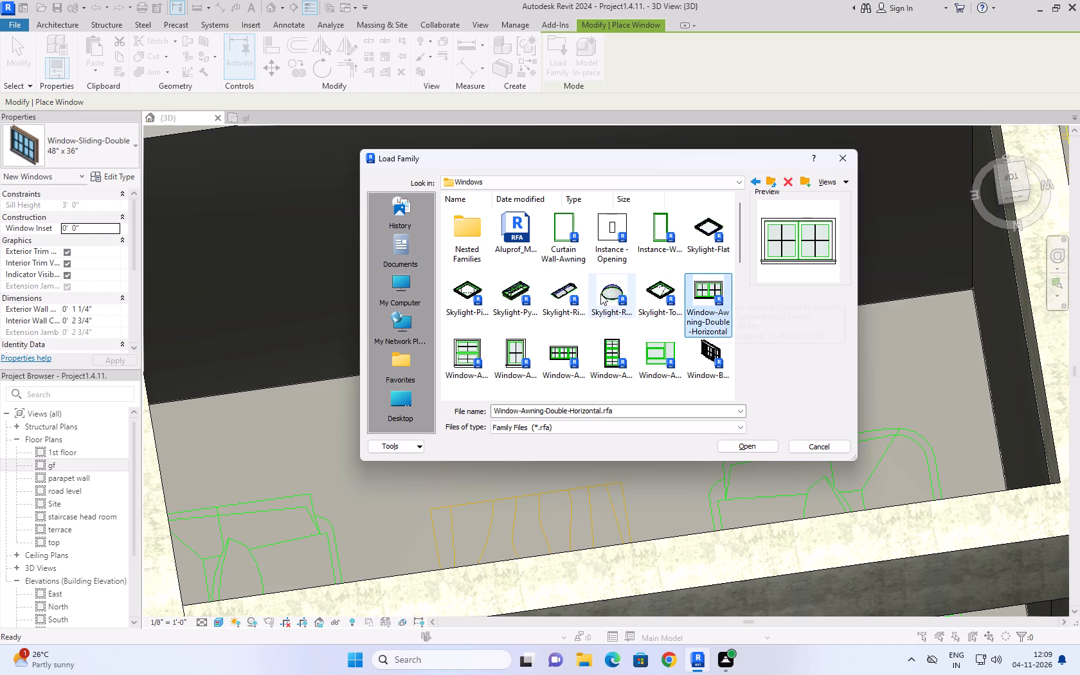
scroll(653, 240, up, 3)
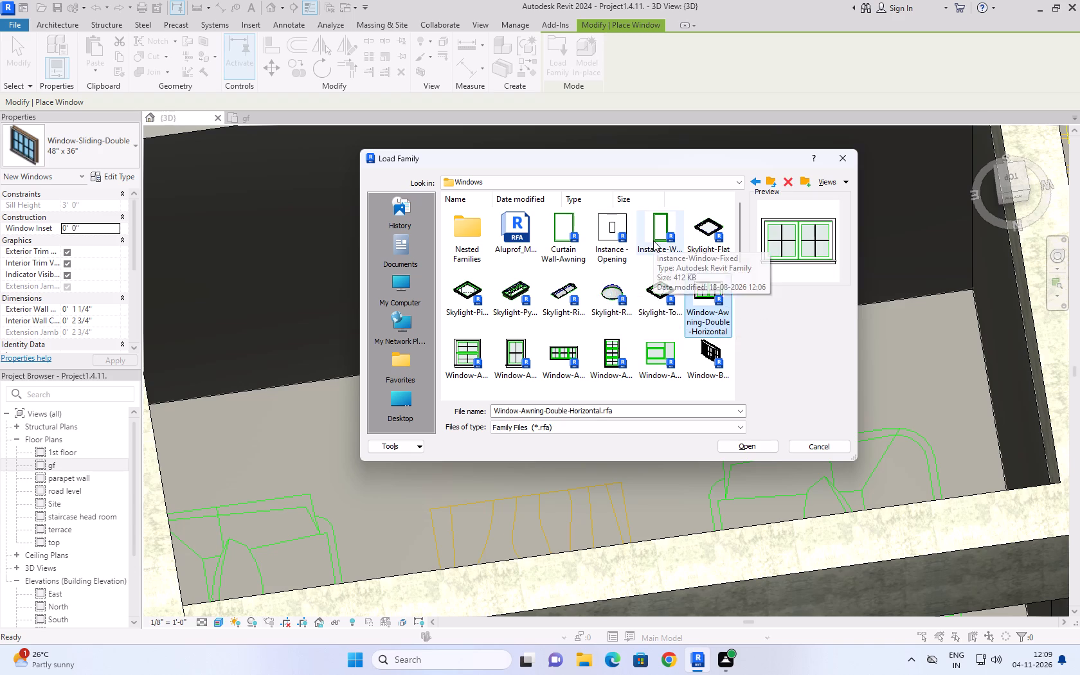
scroll(689, 332, down, 2)
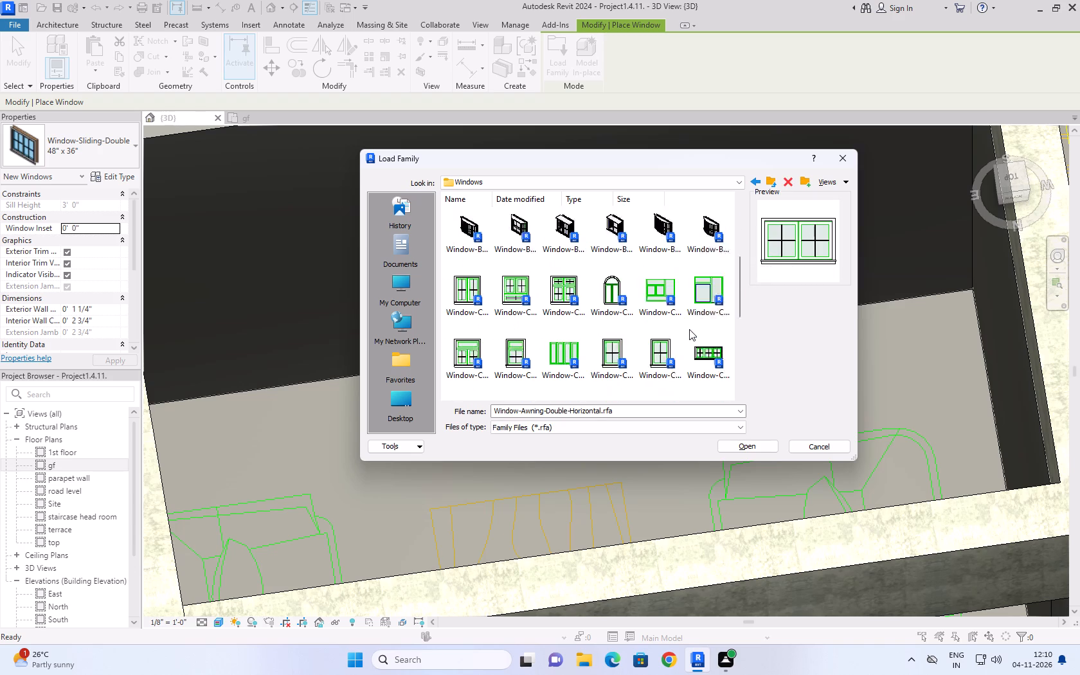
scroll(689, 329, down, 1)
scroll(690, 327, up, 3)
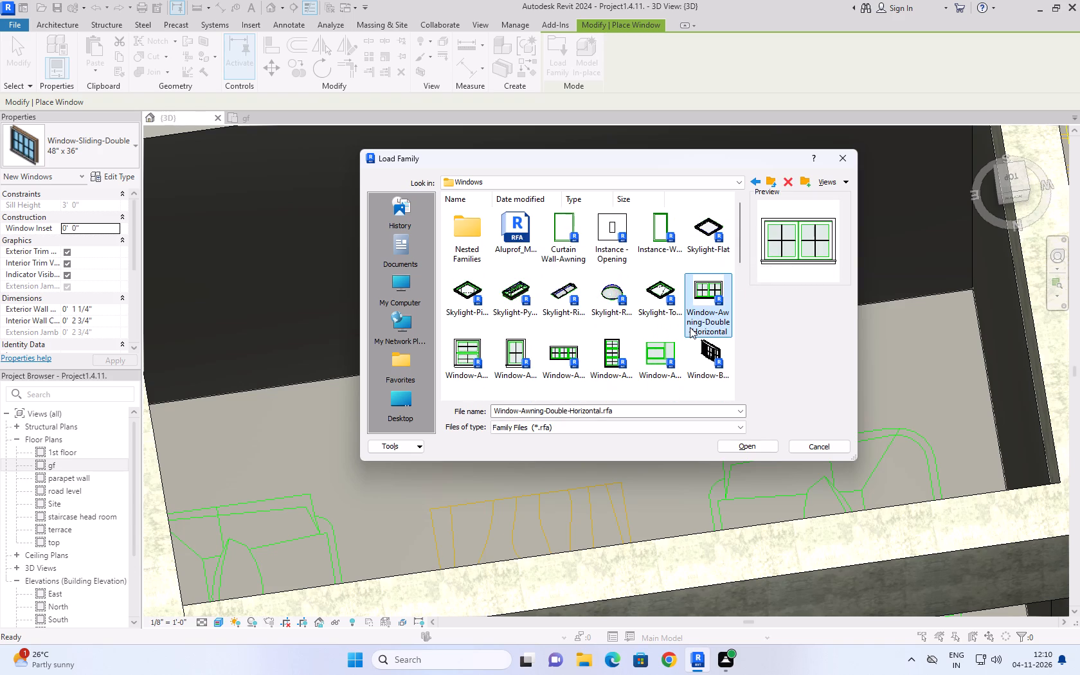
scroll(690, 327, down, 3)
scroll(690, 327, up, 4)
scroll(577, 317, down, 2)
scroll(585, 302, up, 2)
click(568, 348)
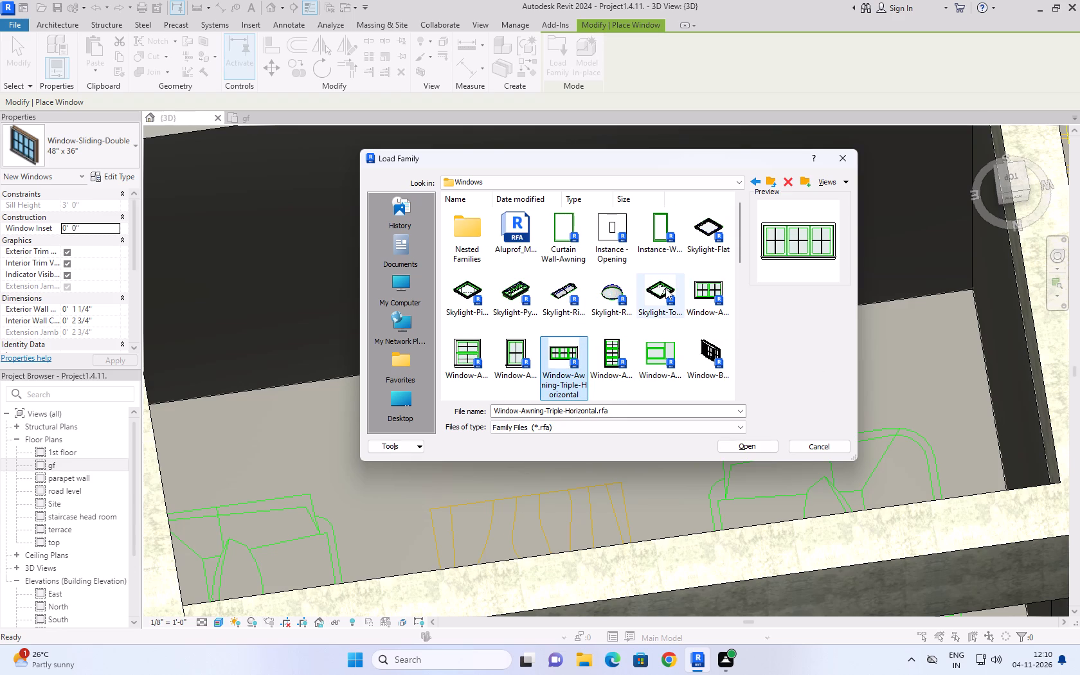
scroll(665, 288, down, 3)
scroll(628, 327, down, 1)
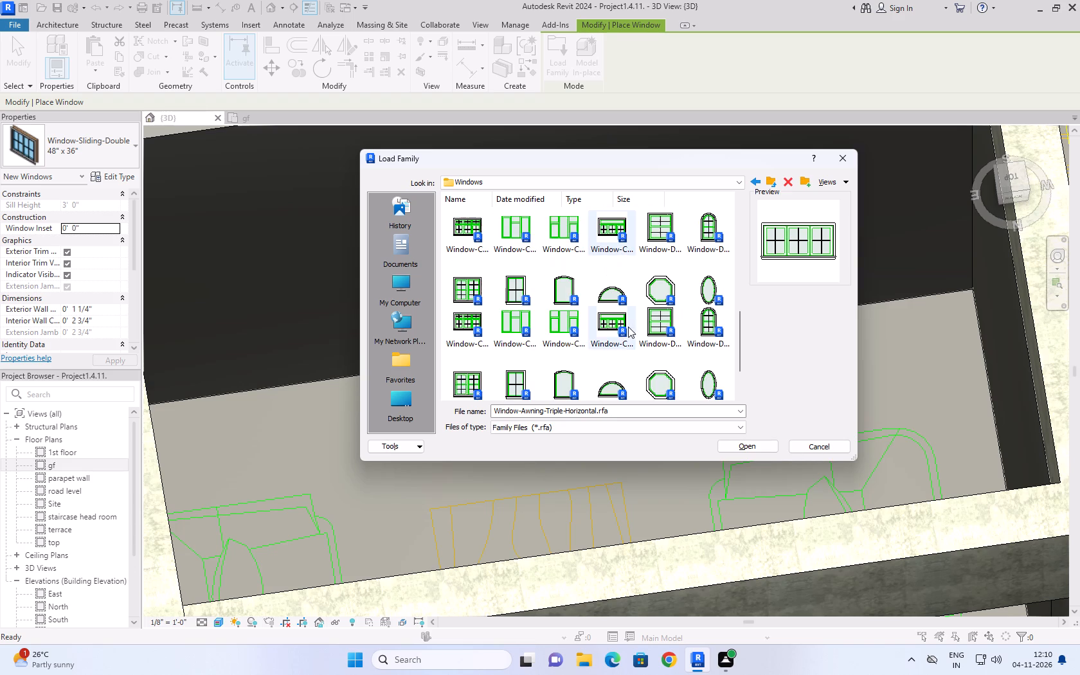
click(465, 301)
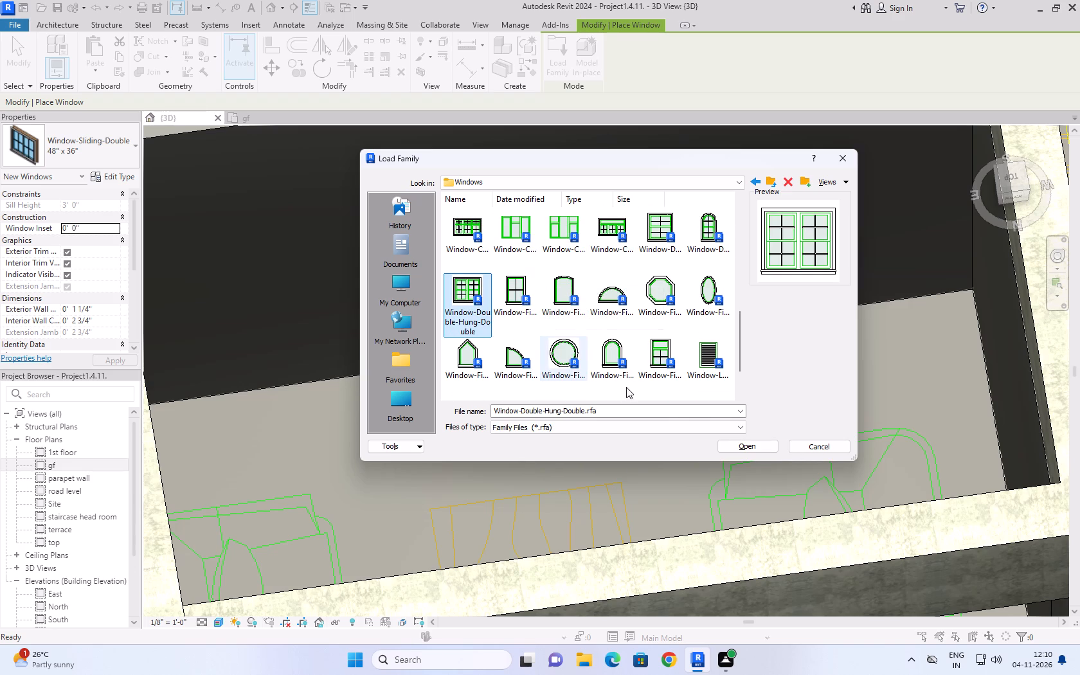
scroll(679, 354, down, 4)
click(559, 348)
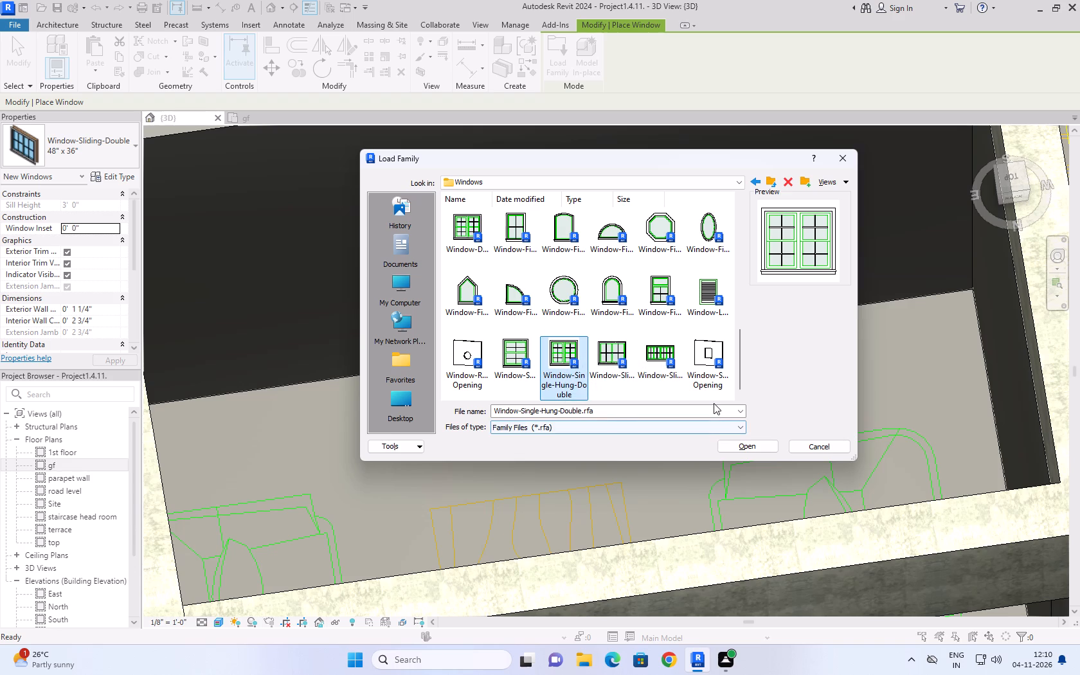
click(505, 367)
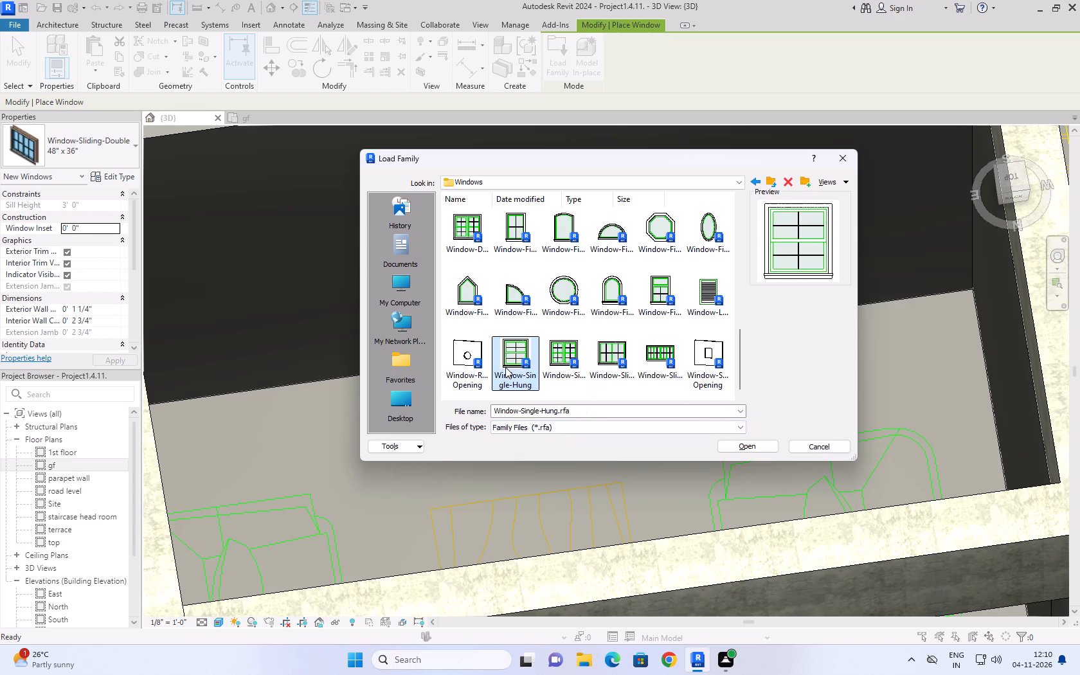
click(622, 348)
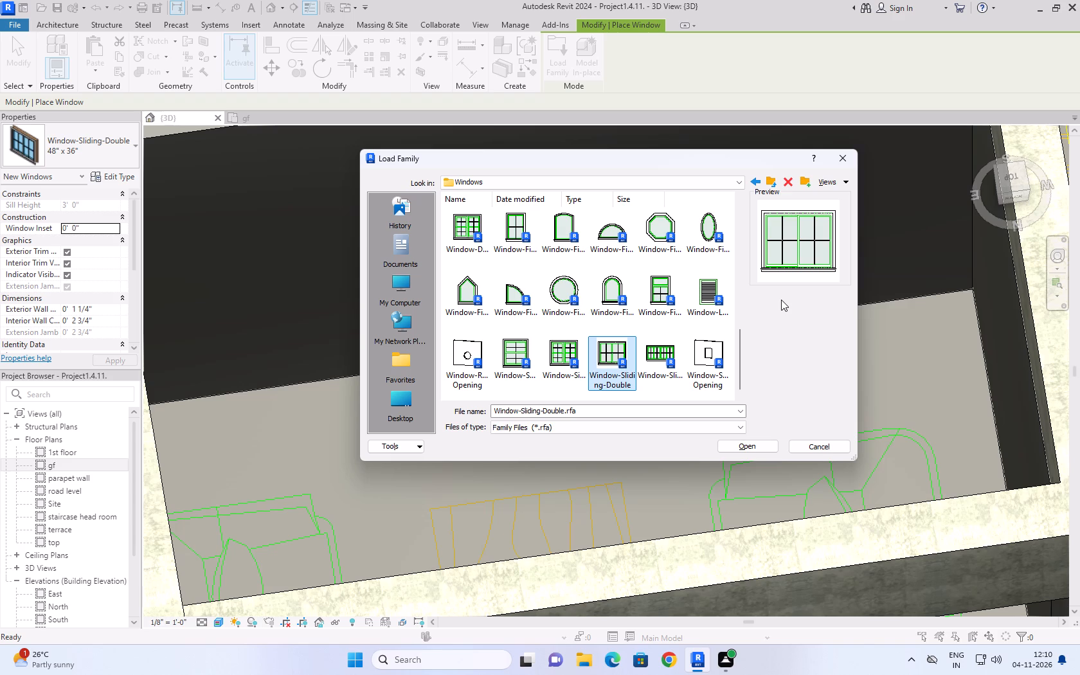
click(852, 159)
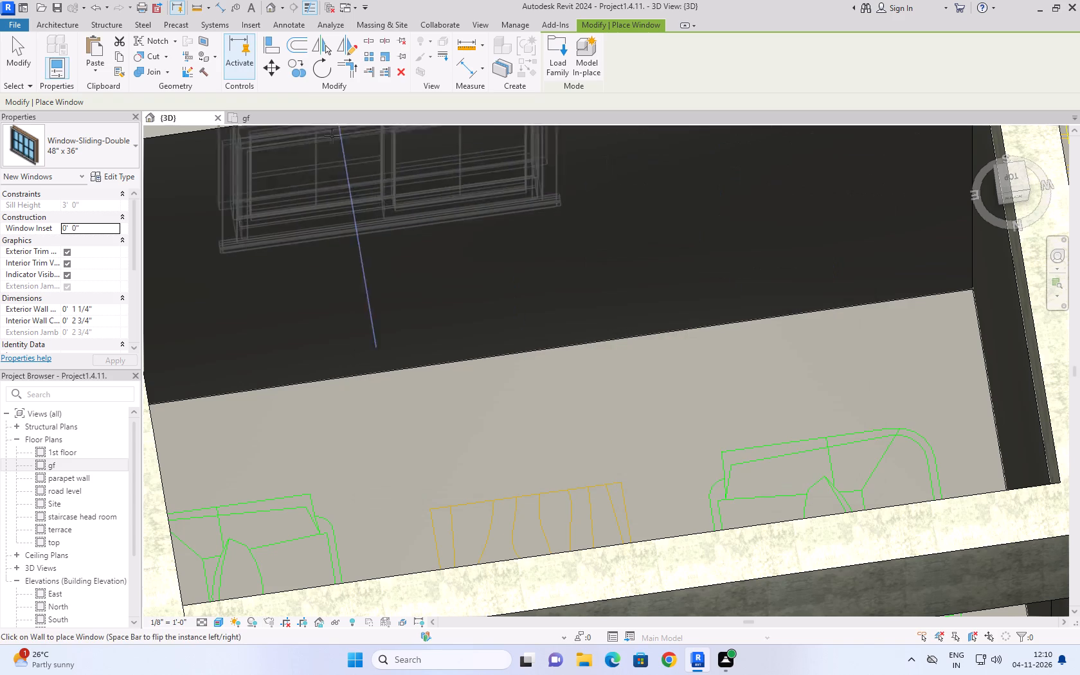
Return to the gf floor plan and end window placement, leaving the wall between the living area and balcony unselected.
click(240, 116)
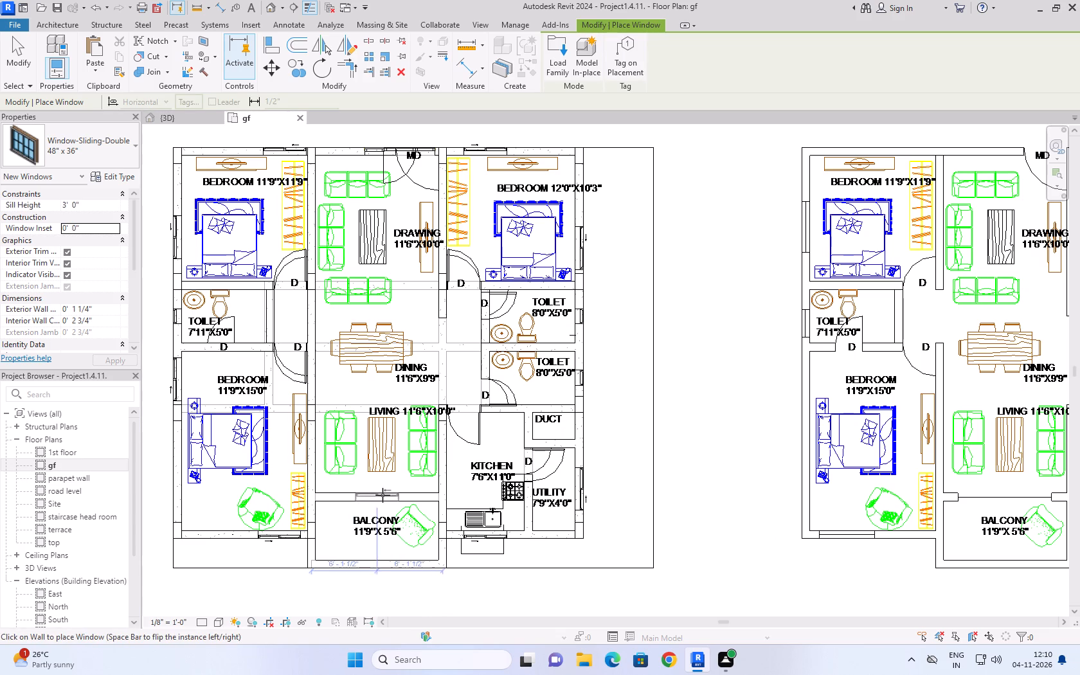
click(21, 53)
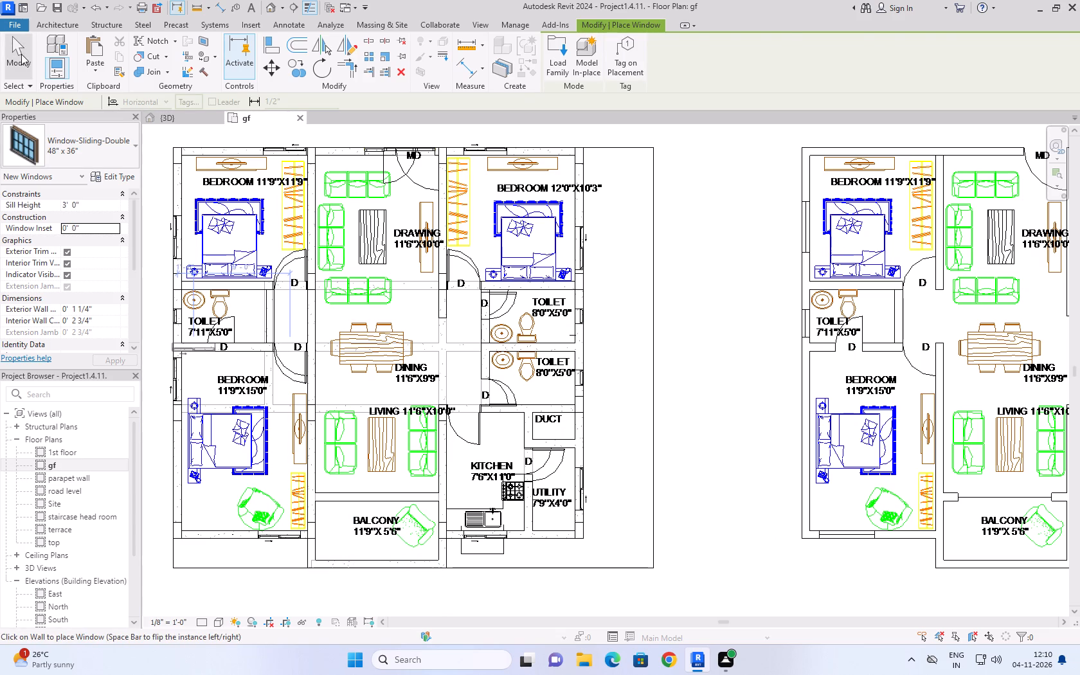
click(381, 499)
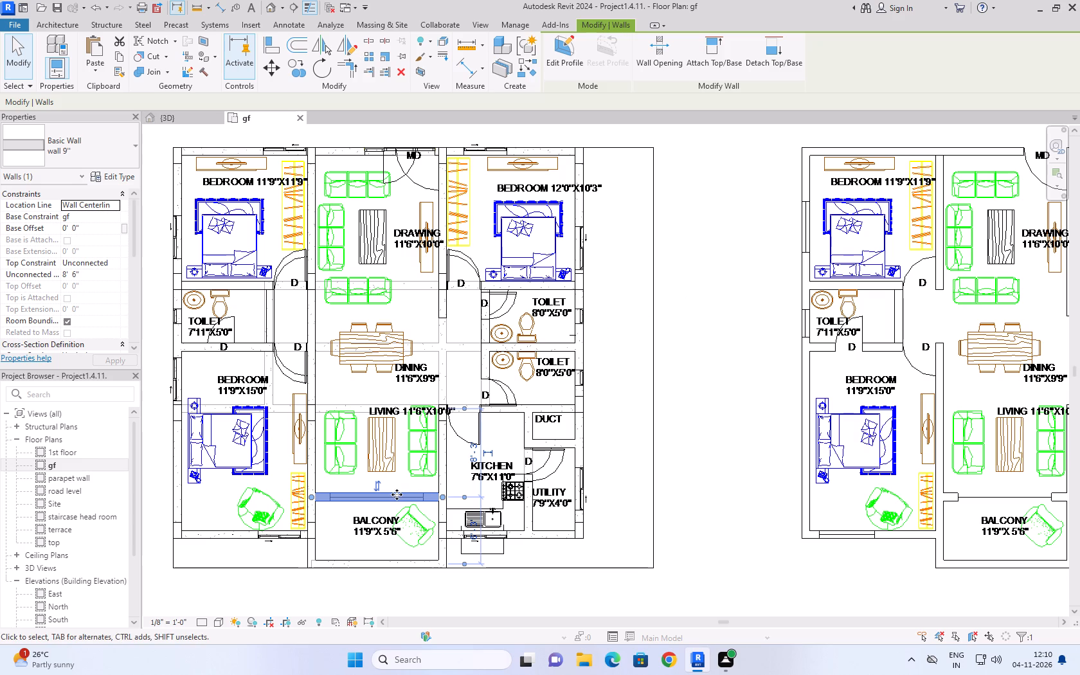
click(710, 291)
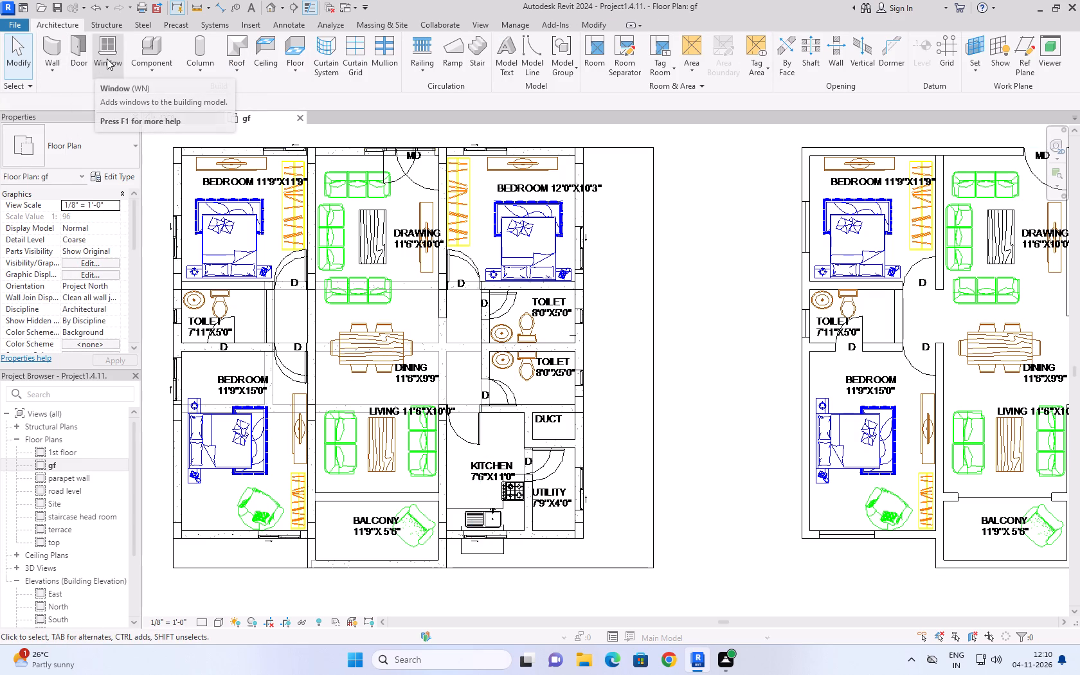
Load the Door-Double-Sliding family from the US library's Doors folder with the 72" x 84" type.
click(85, 48)
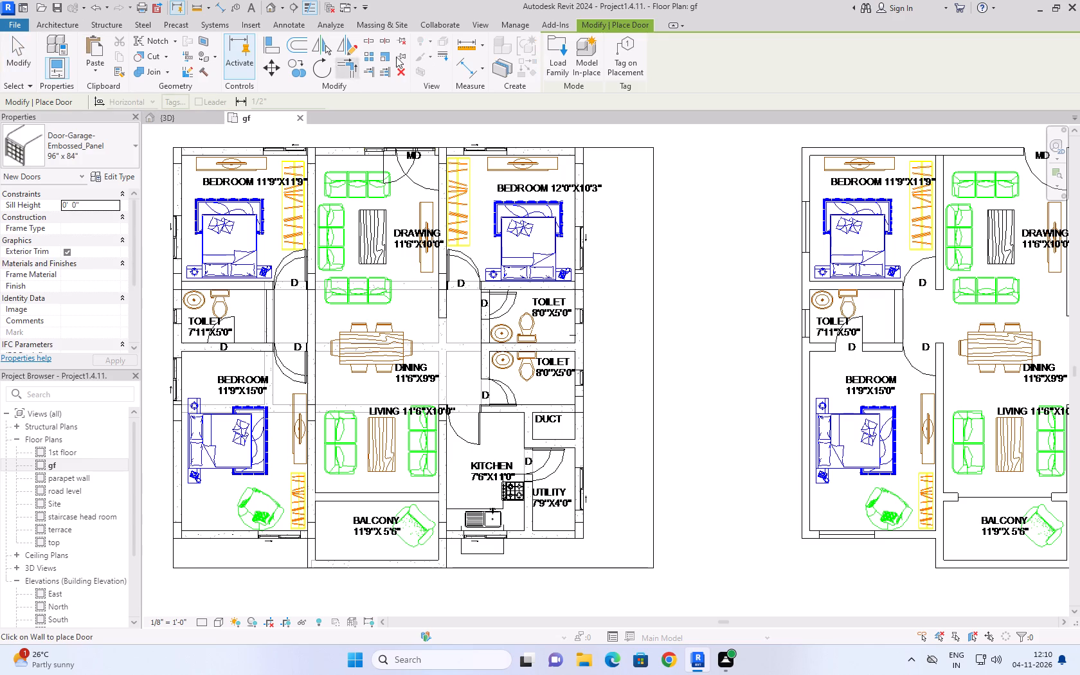
click(562, 50)
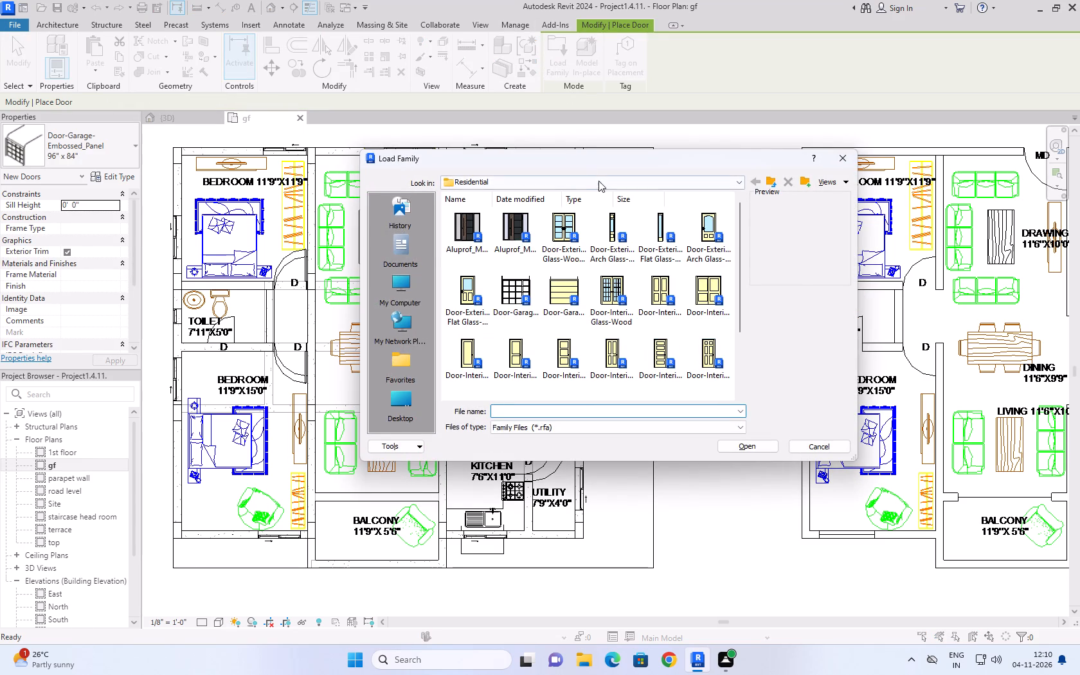
click(599, 181)
click(546, 265)
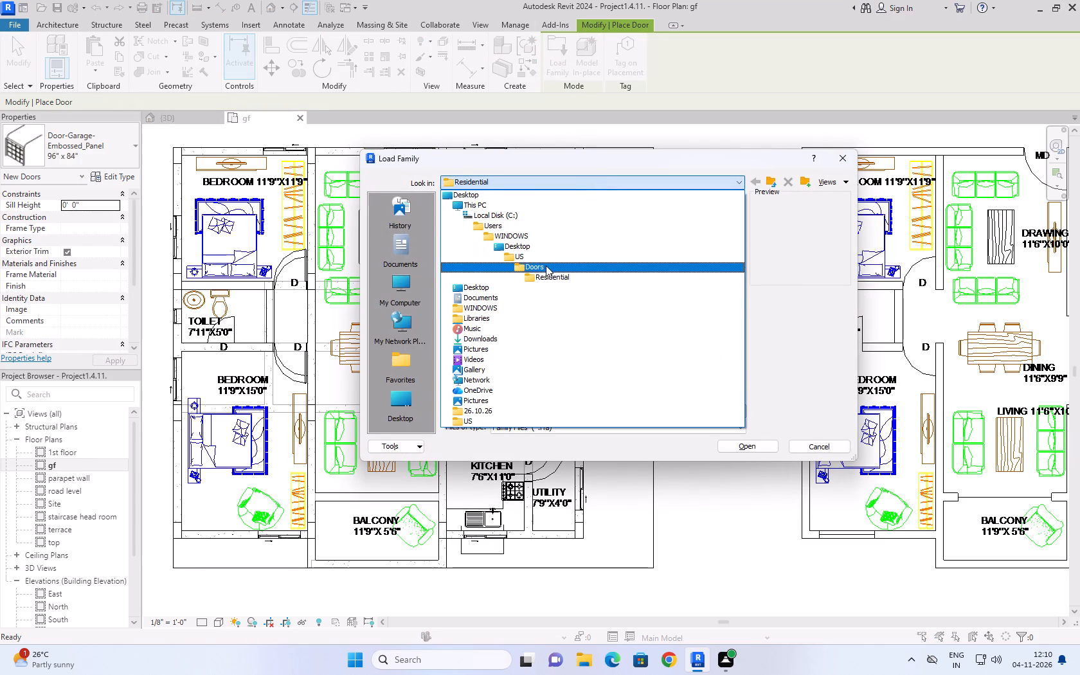
click(571, 292)
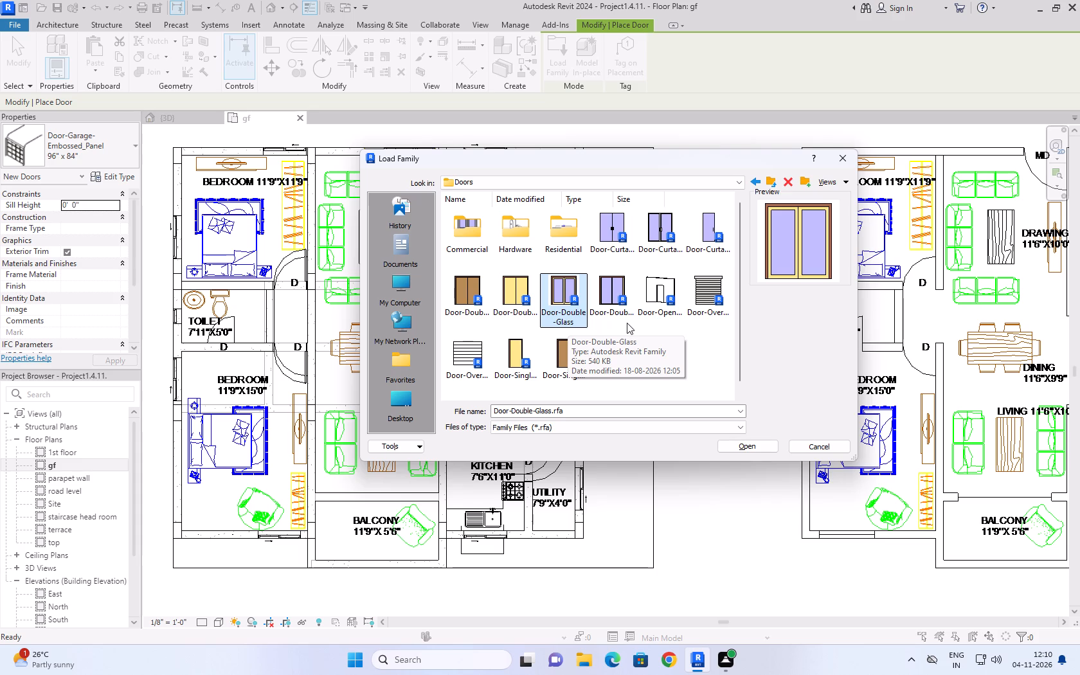
click(606, 313)
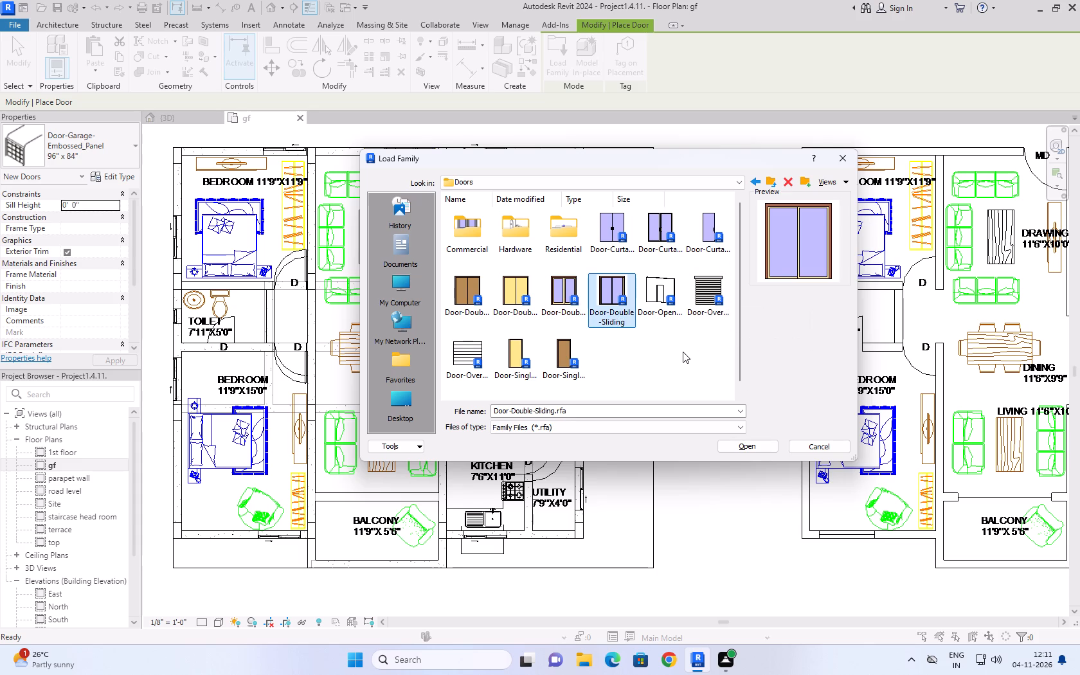
click(760, 449)
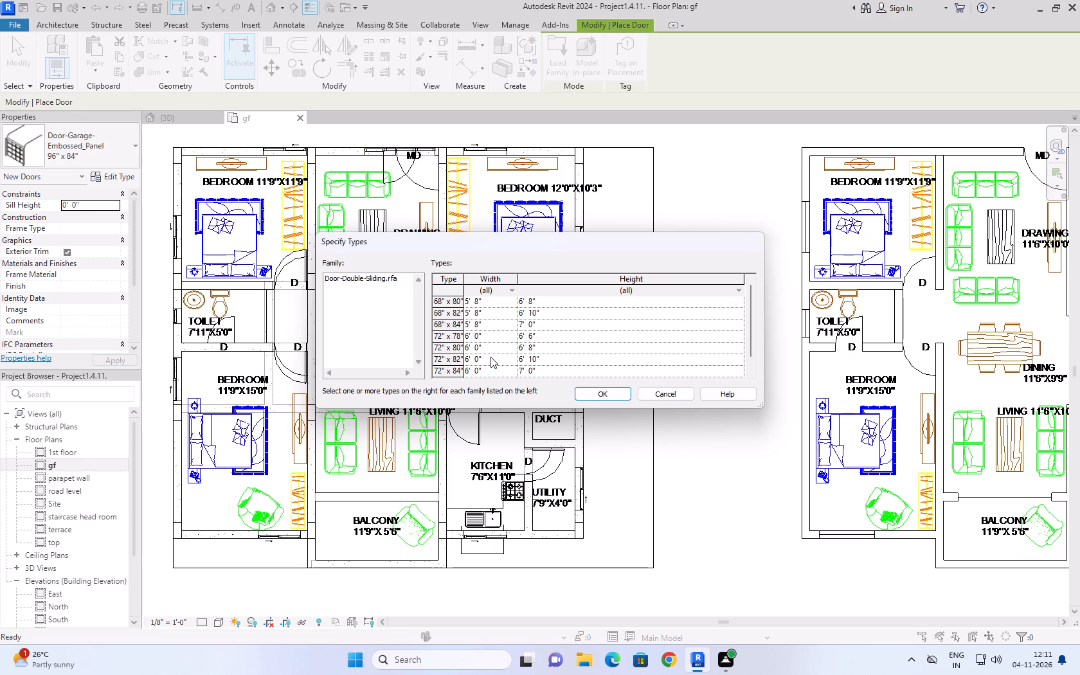
scroll(494, 351, down, 2)
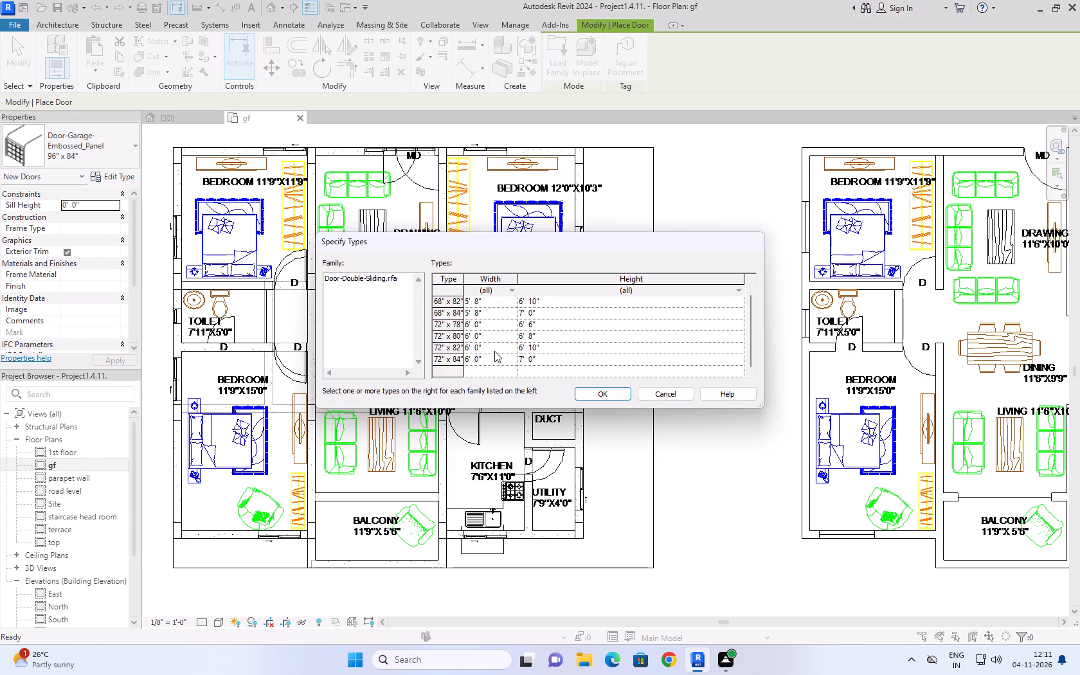
scroll(494, 351, up, 1)
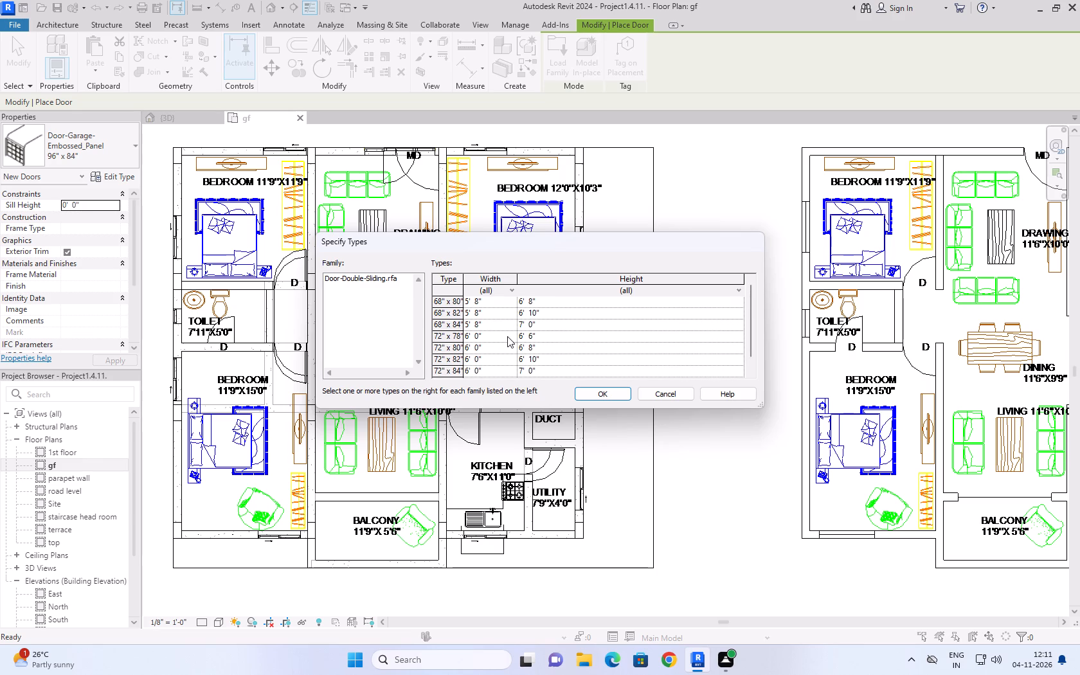
click(510, 324)
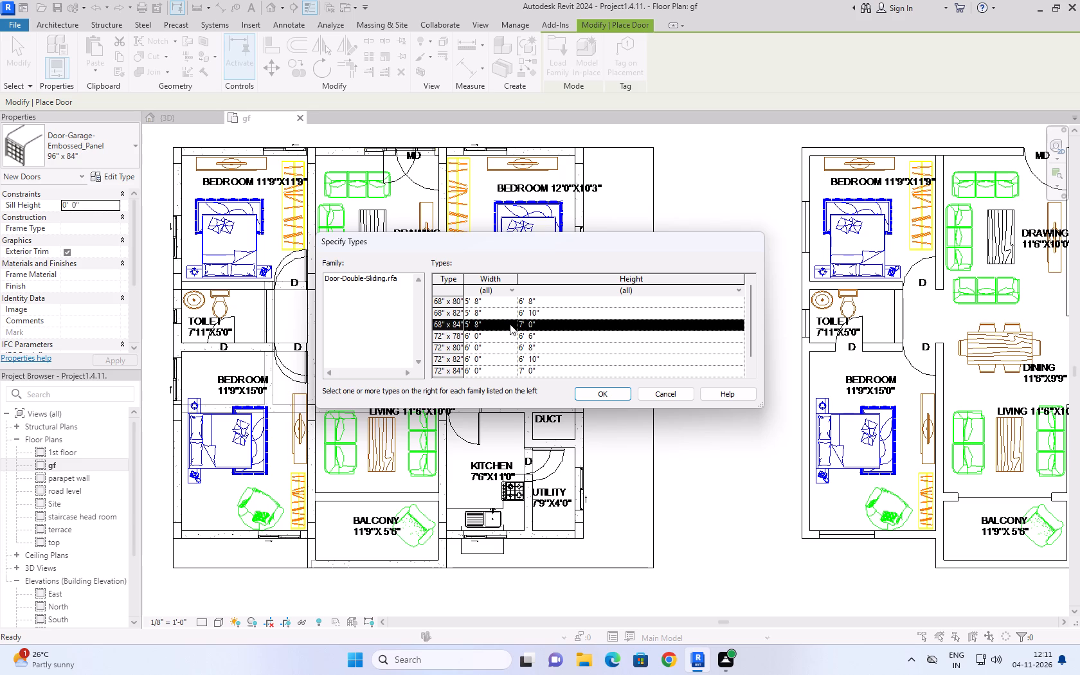
scroll(510, 324, up, 2)
click(513, 361)
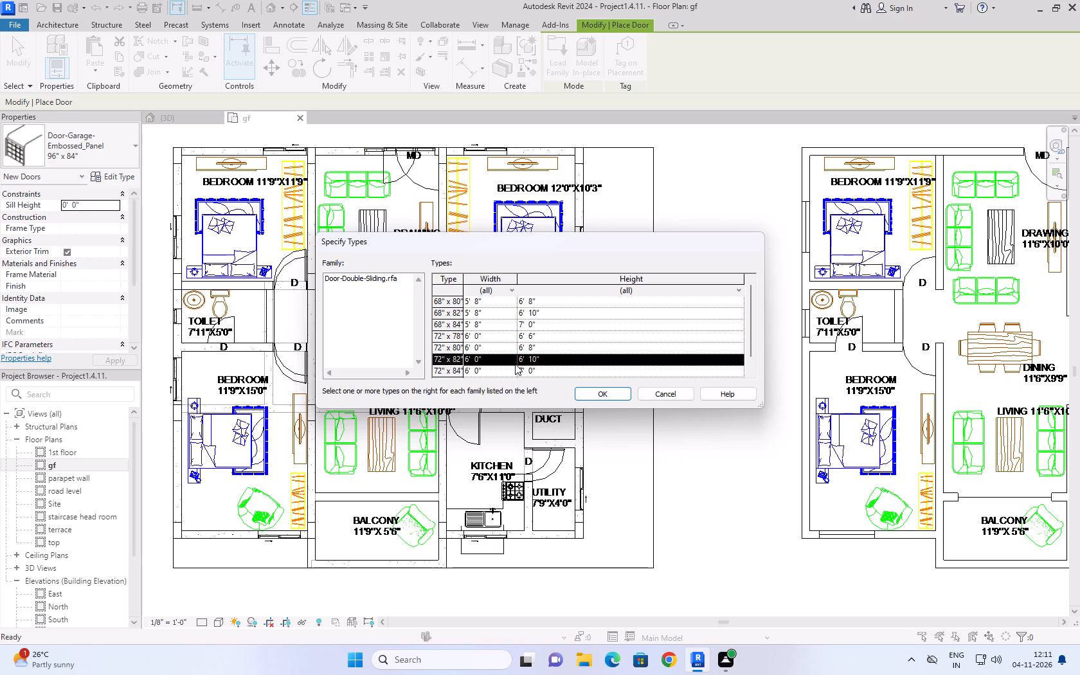
click(516, 368)
click(601, 394)
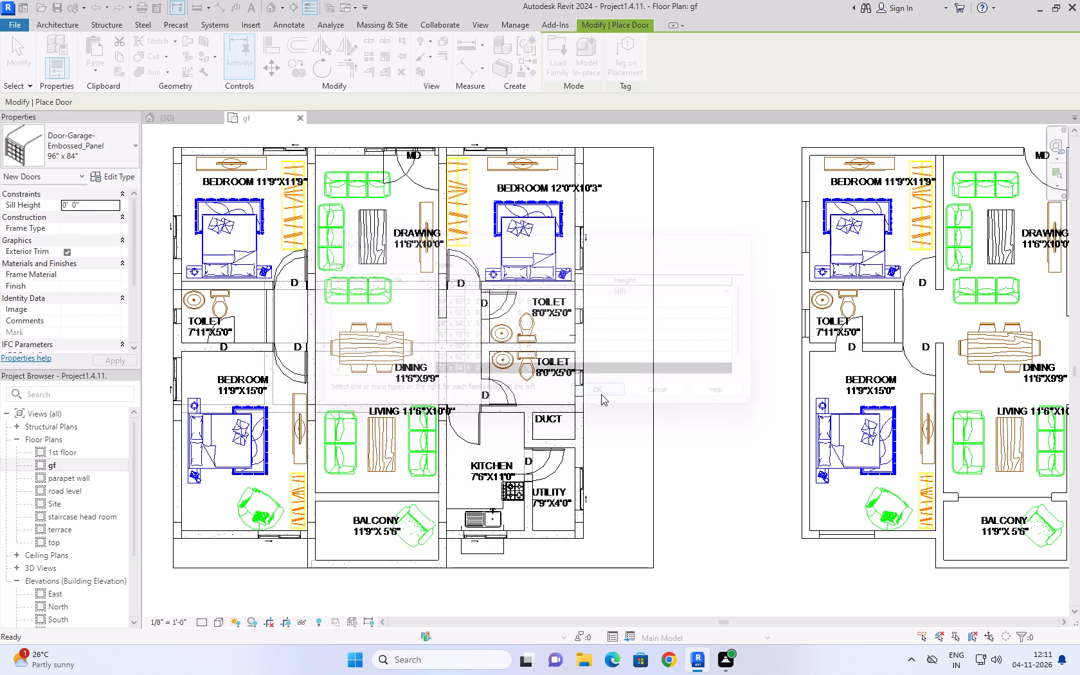
Place the 72" x 84" double sliding door centred in the wall between the living area and balcony, 6' - 1 1/2" to each side.
click(375, 498)
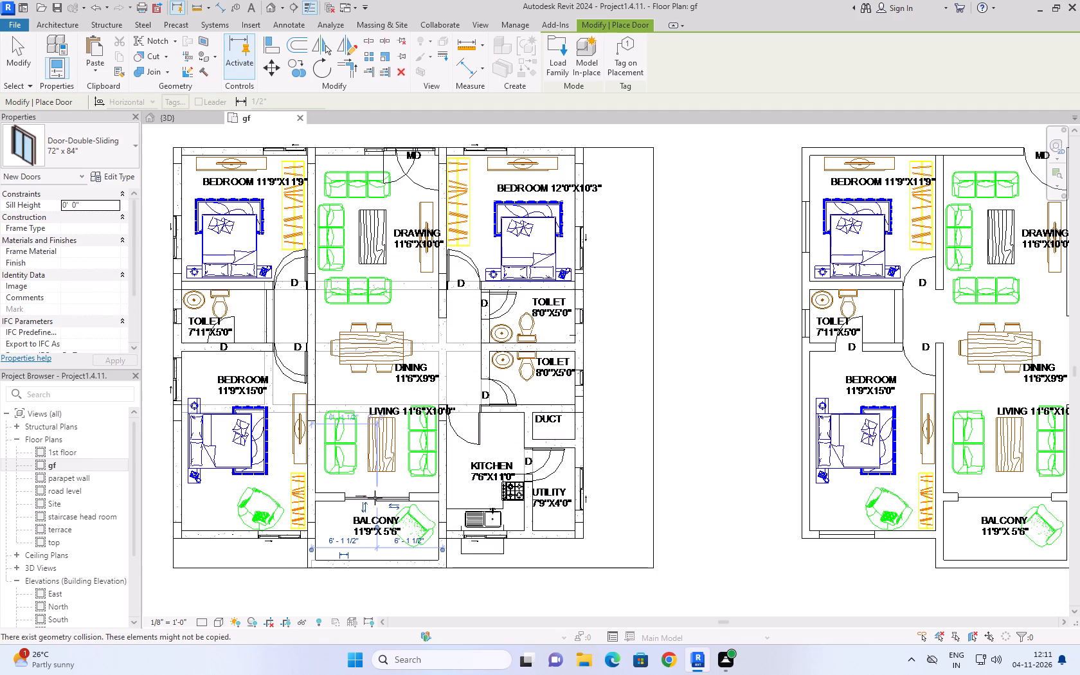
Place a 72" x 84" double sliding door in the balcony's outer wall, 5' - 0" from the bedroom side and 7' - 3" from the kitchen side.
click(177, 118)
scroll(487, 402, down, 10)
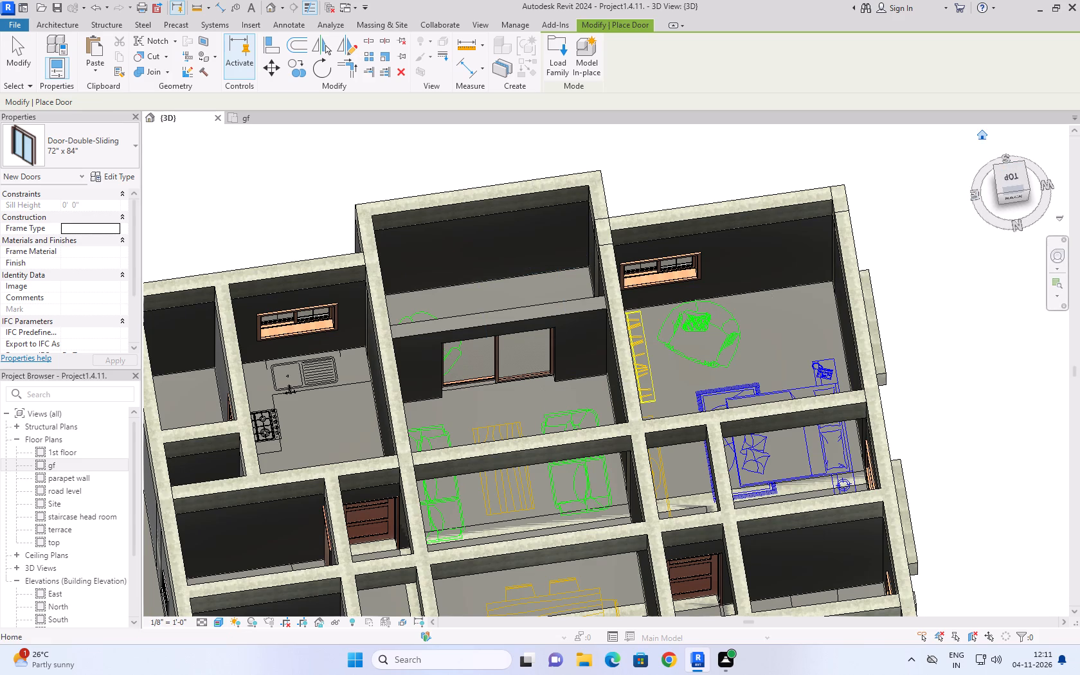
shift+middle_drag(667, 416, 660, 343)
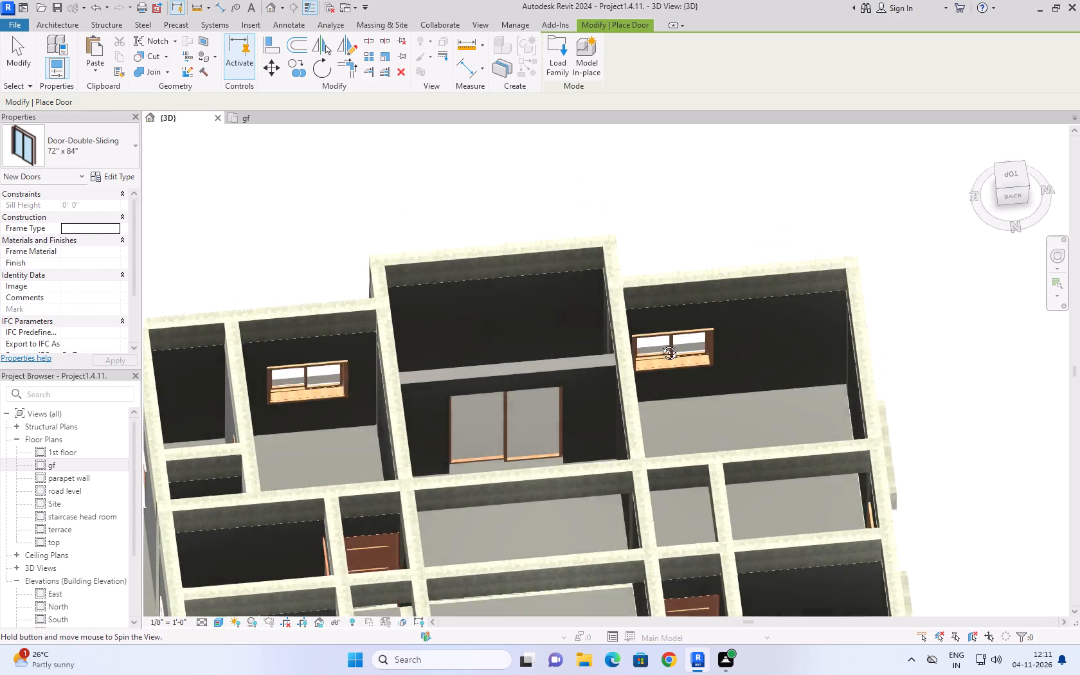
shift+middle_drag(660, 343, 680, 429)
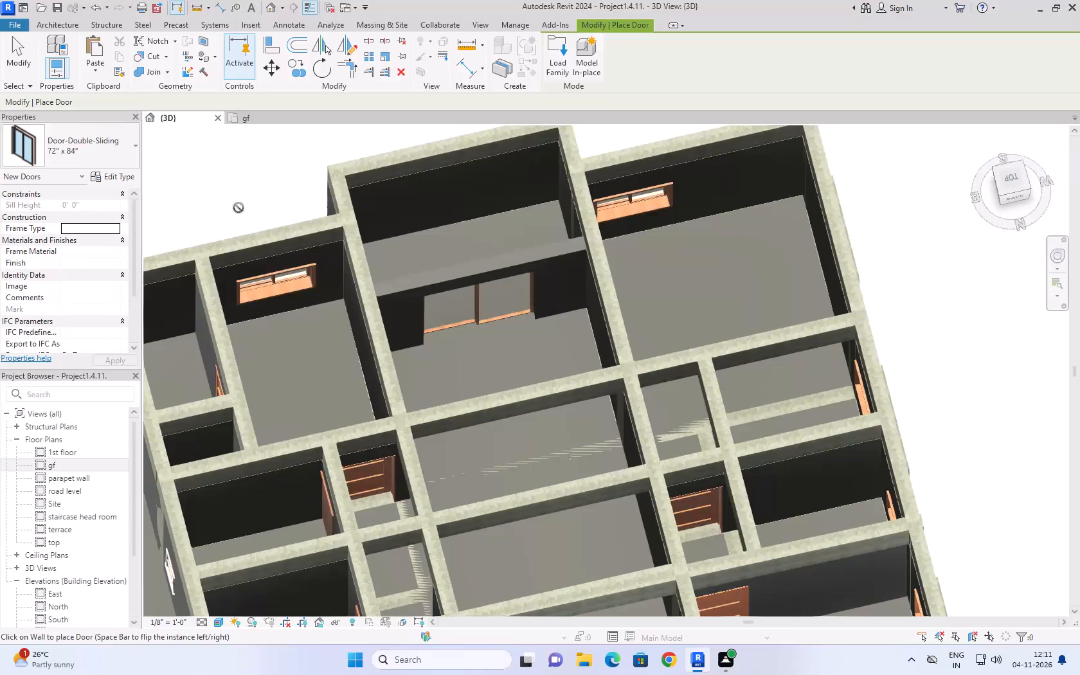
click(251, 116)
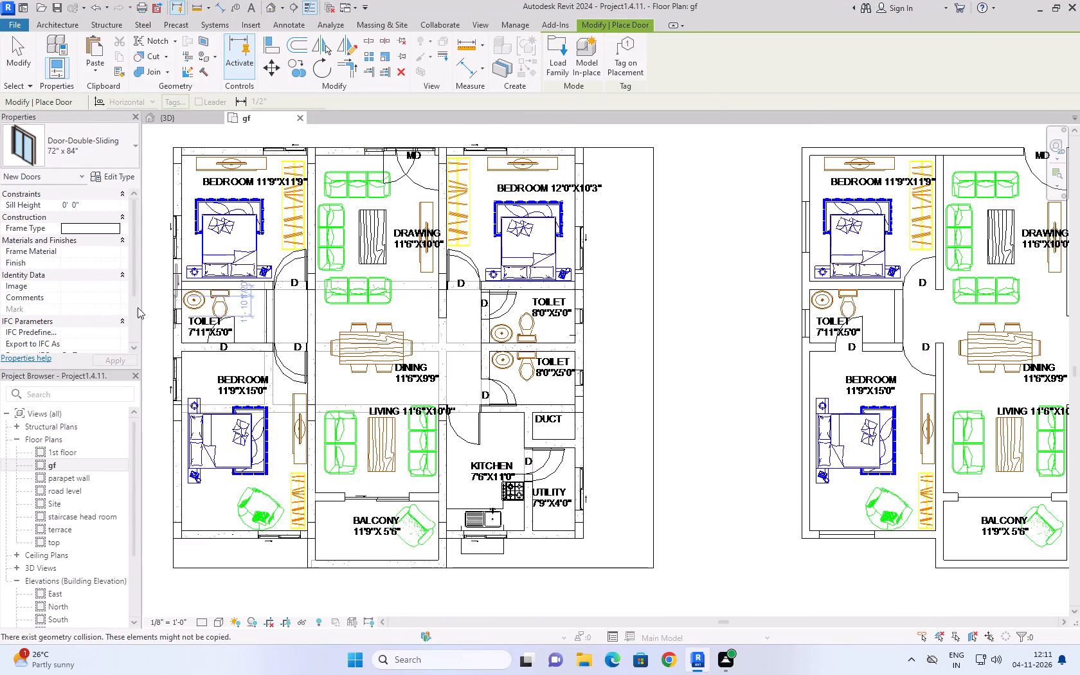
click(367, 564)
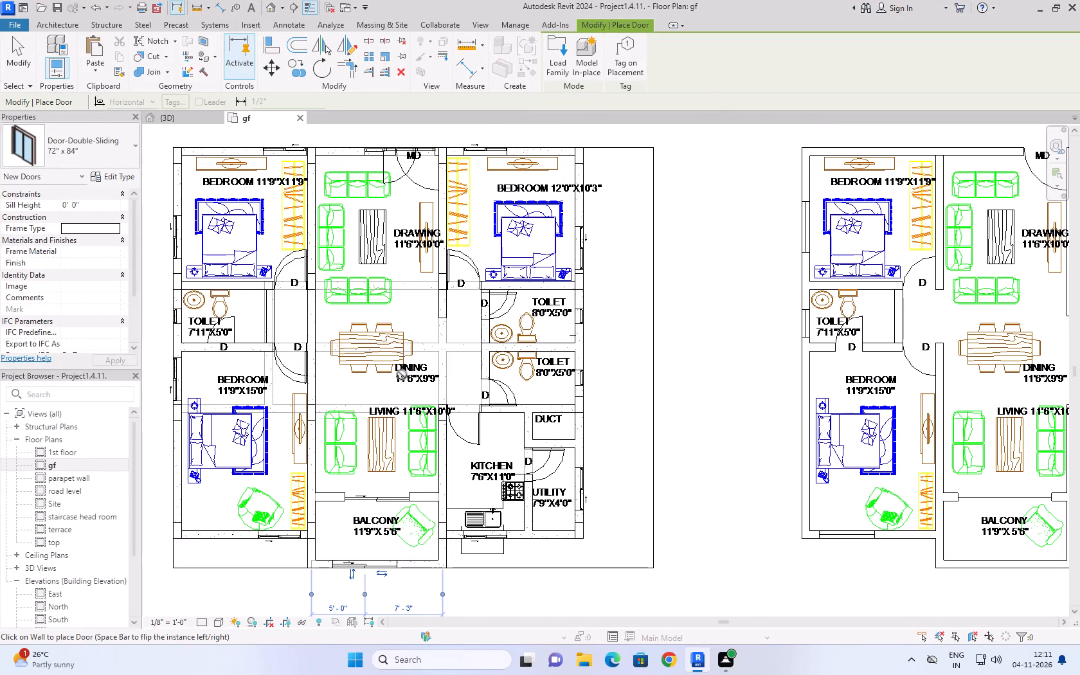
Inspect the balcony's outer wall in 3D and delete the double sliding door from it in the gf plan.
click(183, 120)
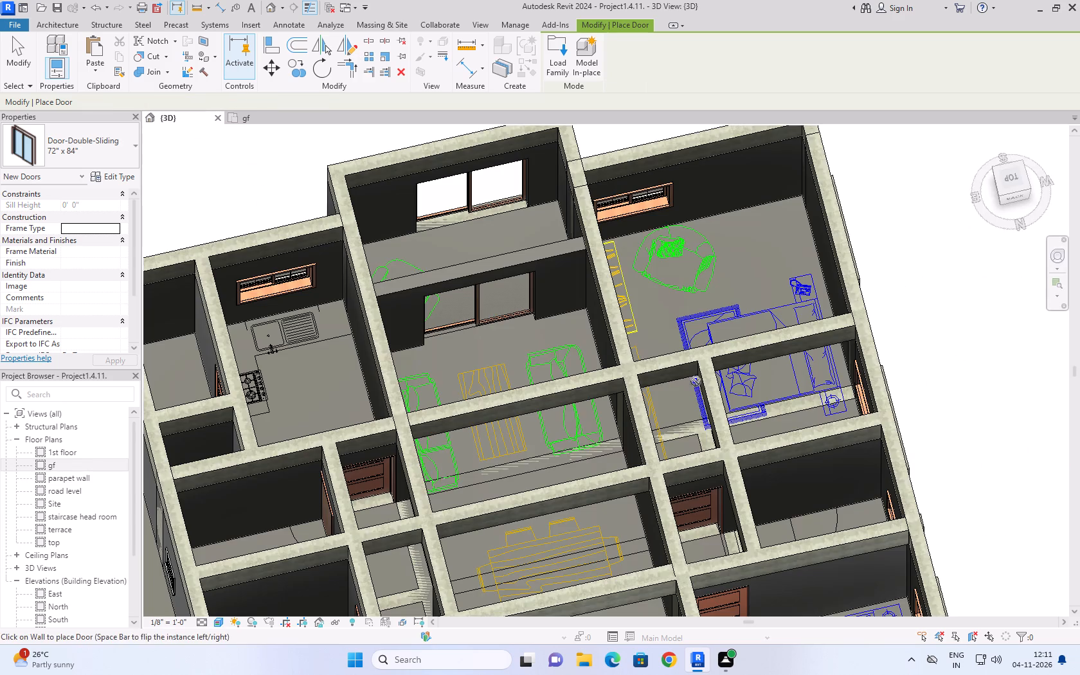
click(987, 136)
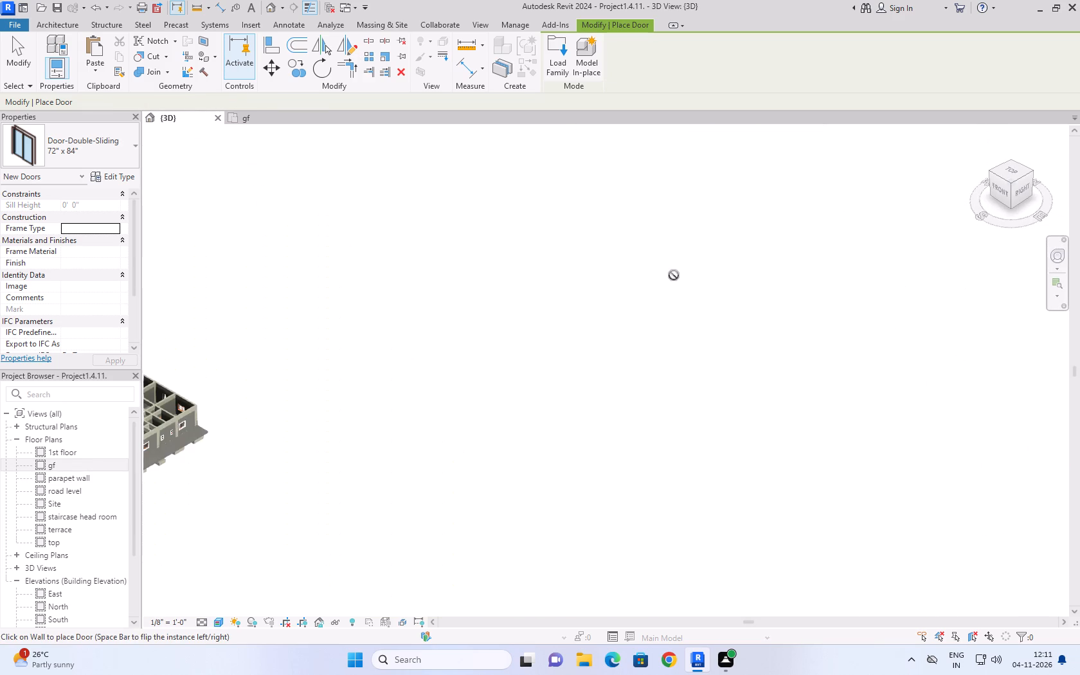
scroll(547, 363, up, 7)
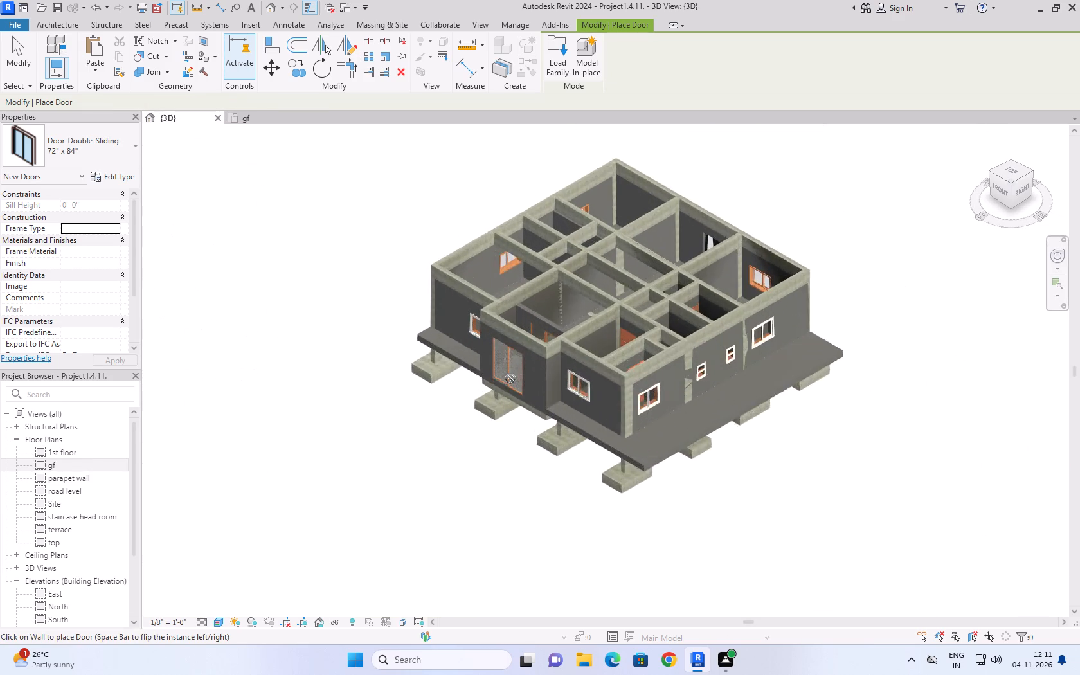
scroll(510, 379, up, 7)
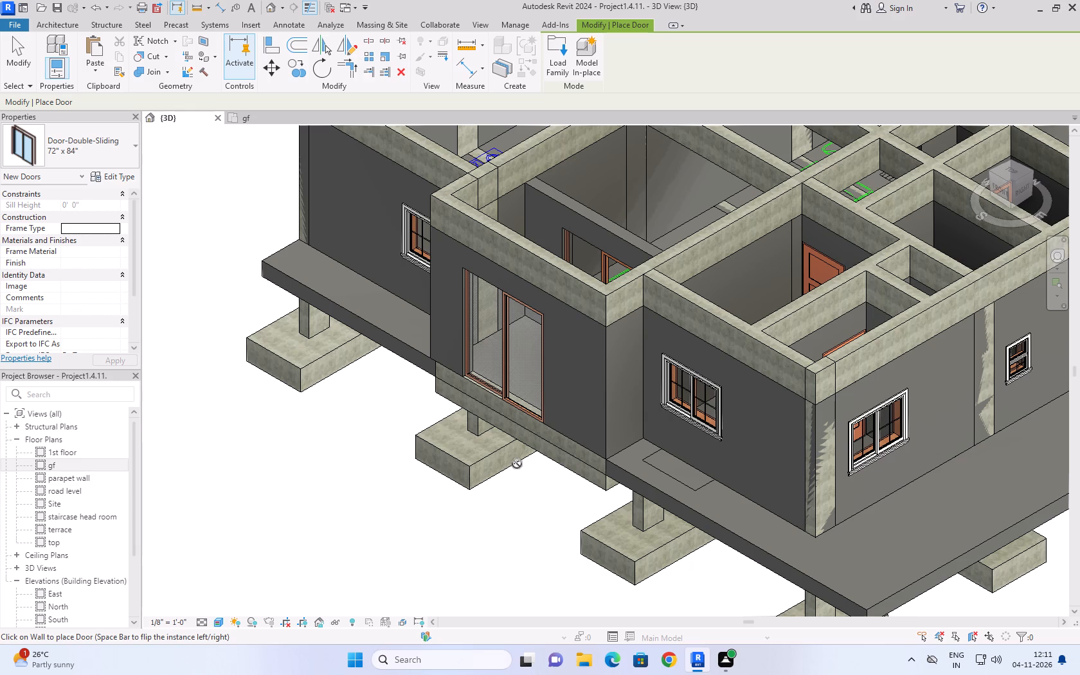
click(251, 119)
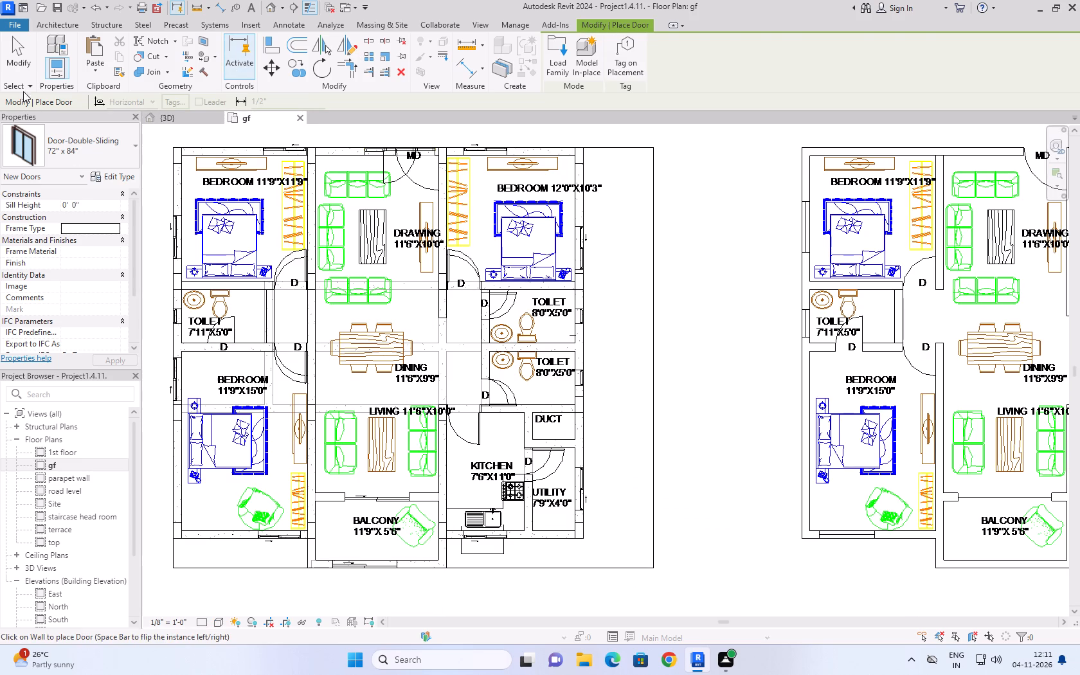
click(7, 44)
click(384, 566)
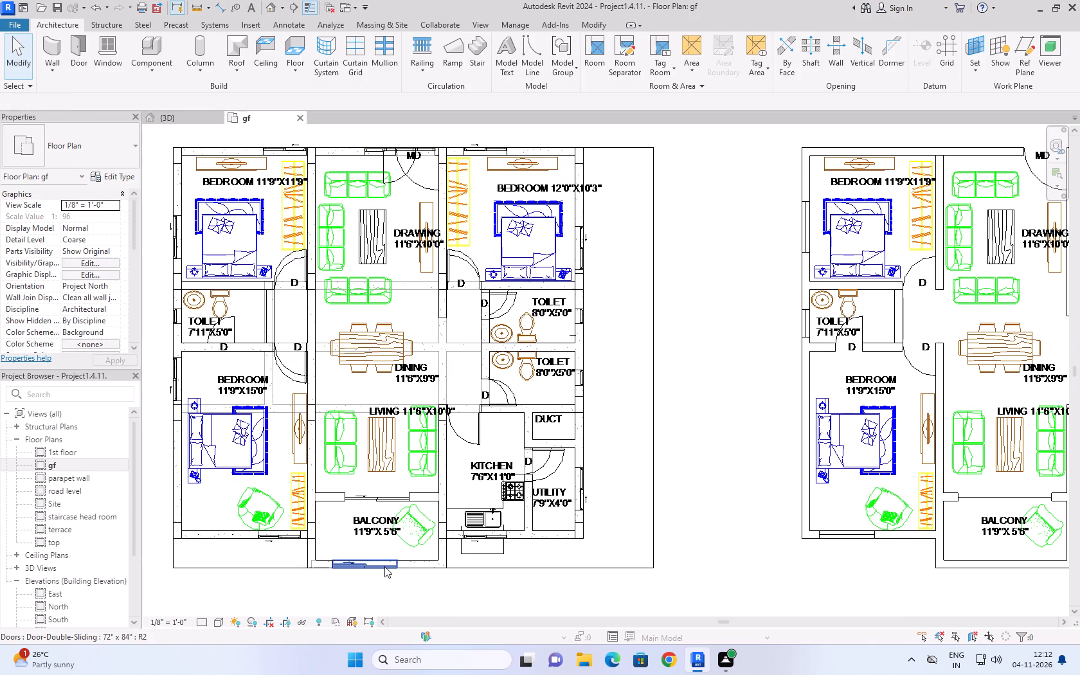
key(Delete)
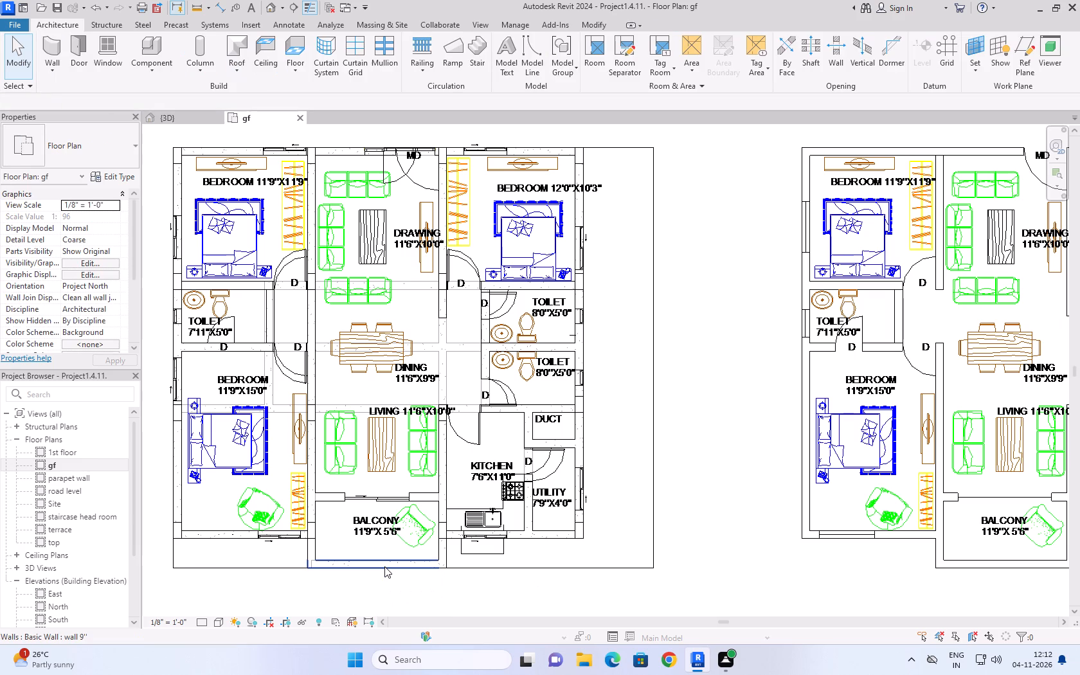
Set the unconnected height of the balcony's outer 9" wall to 3' 0".
click(384, 566)
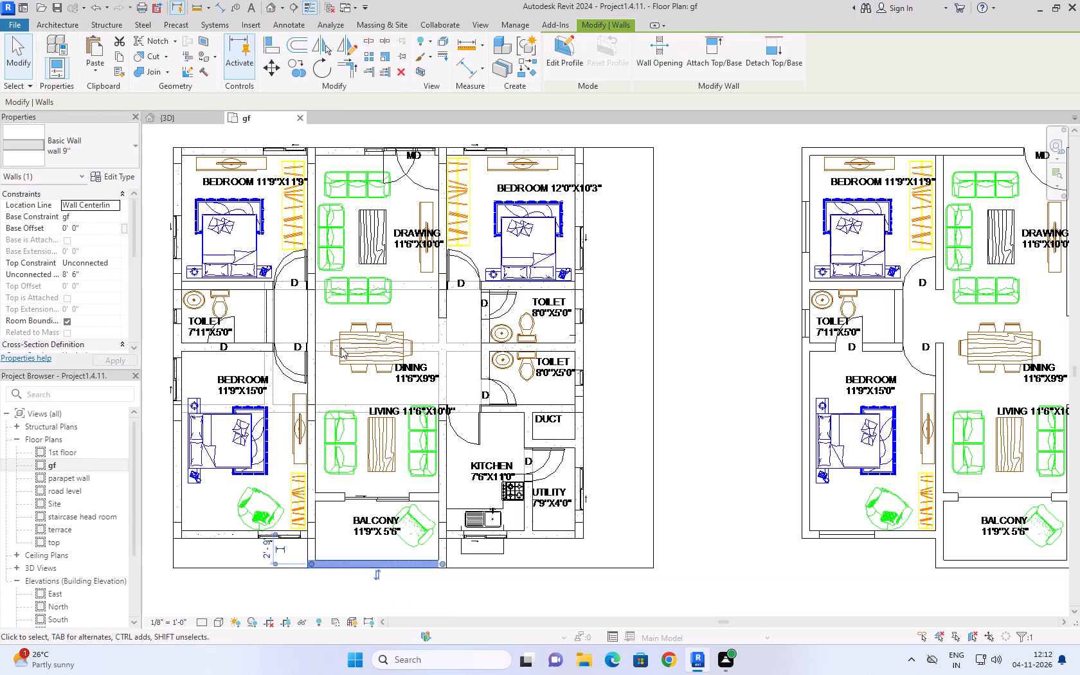
click(102, 272)
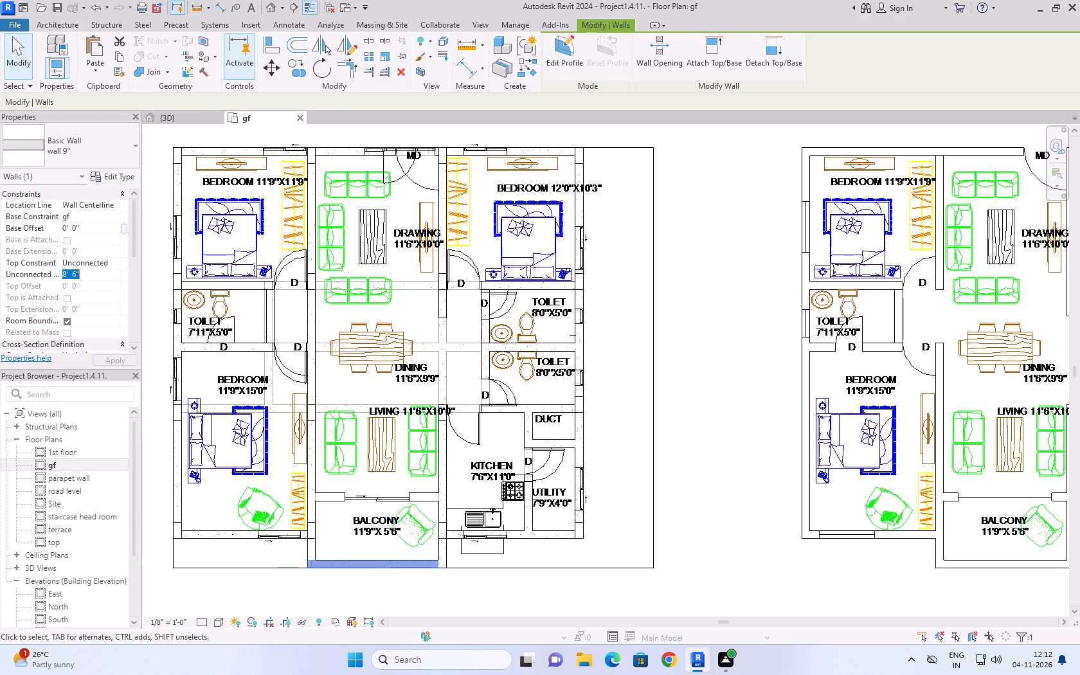
text(3')
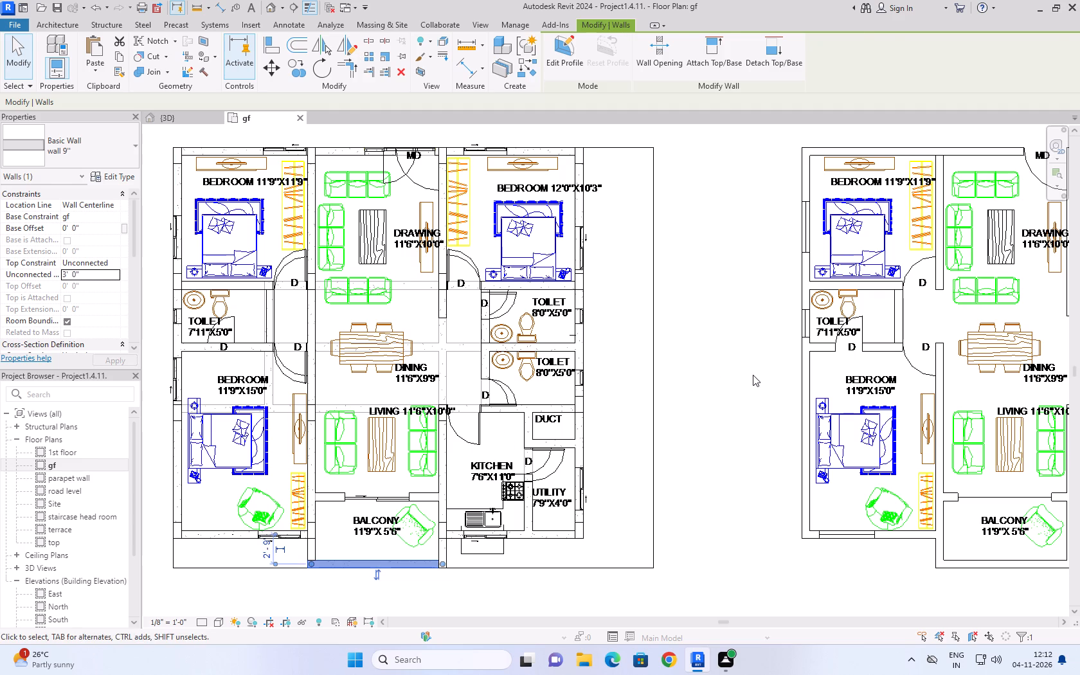
click(753, 375)
Examine the balcony's side walls and front parapet in the gf plan and the 3D view, leaving nothing selected.
click(443, 550)
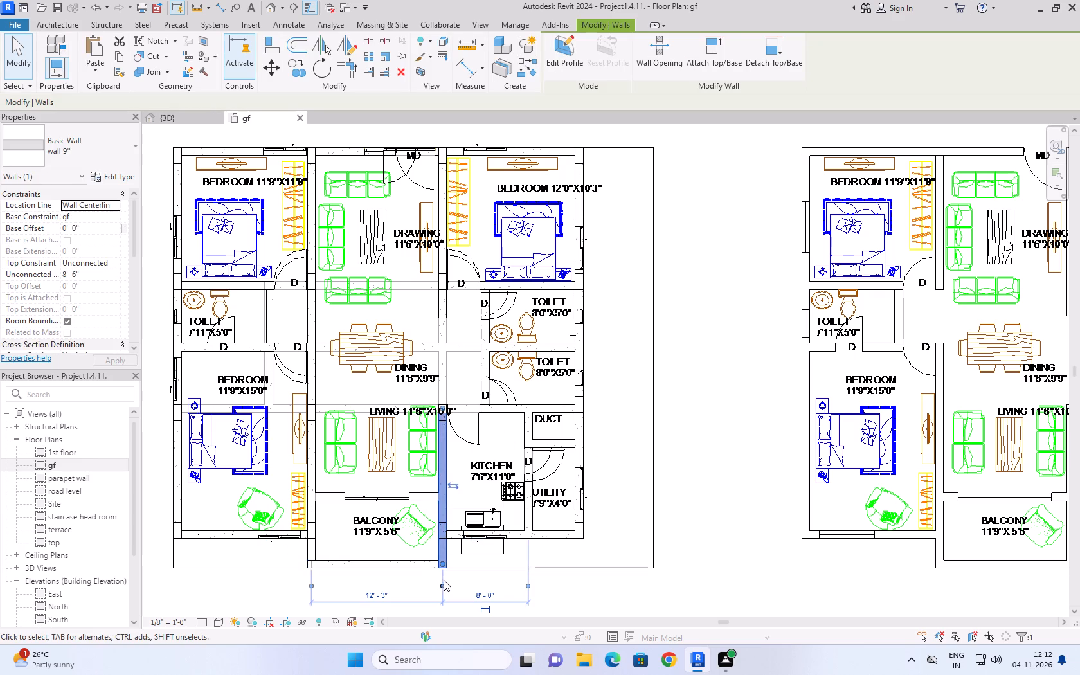
click(739, 401)
click(186, 113)
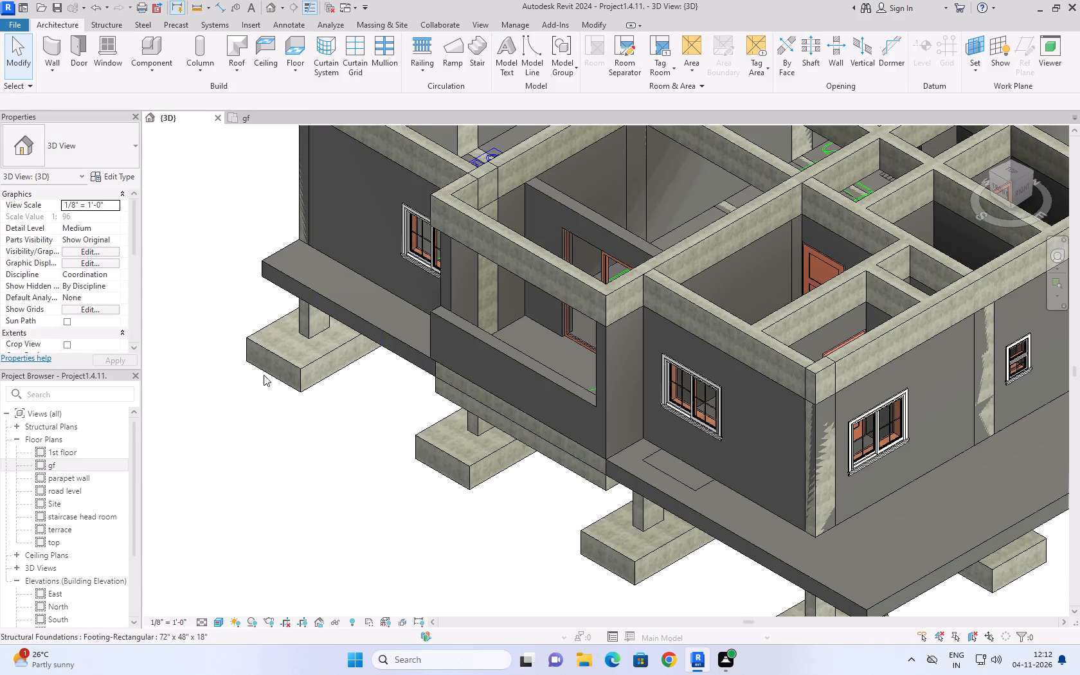
click(344, 484)
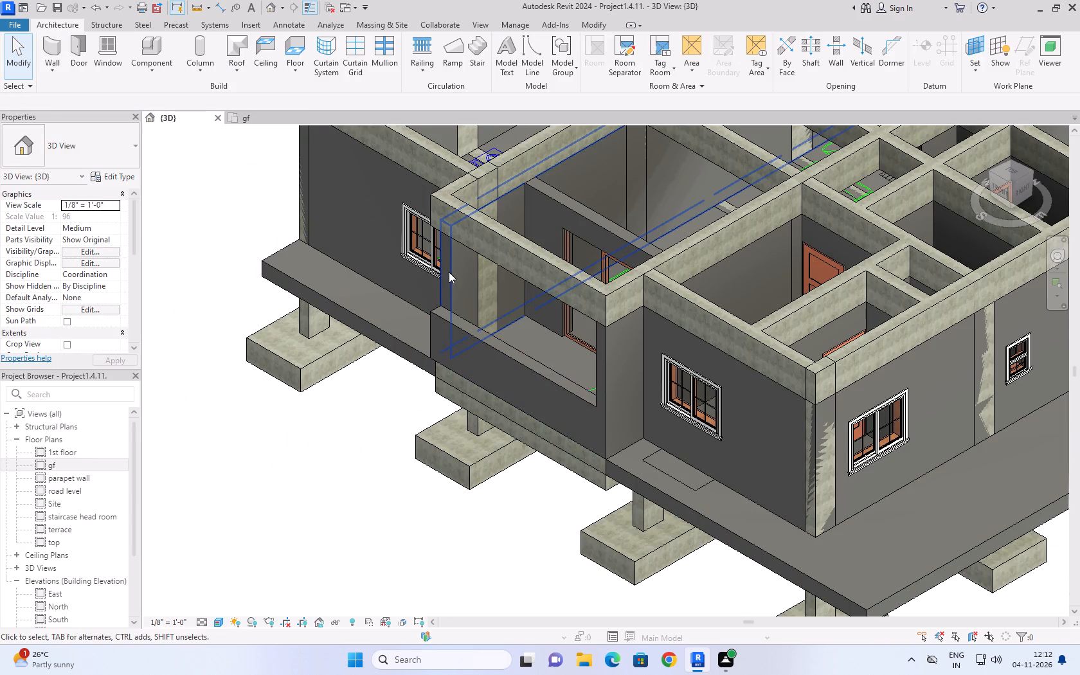
click(451, 272)
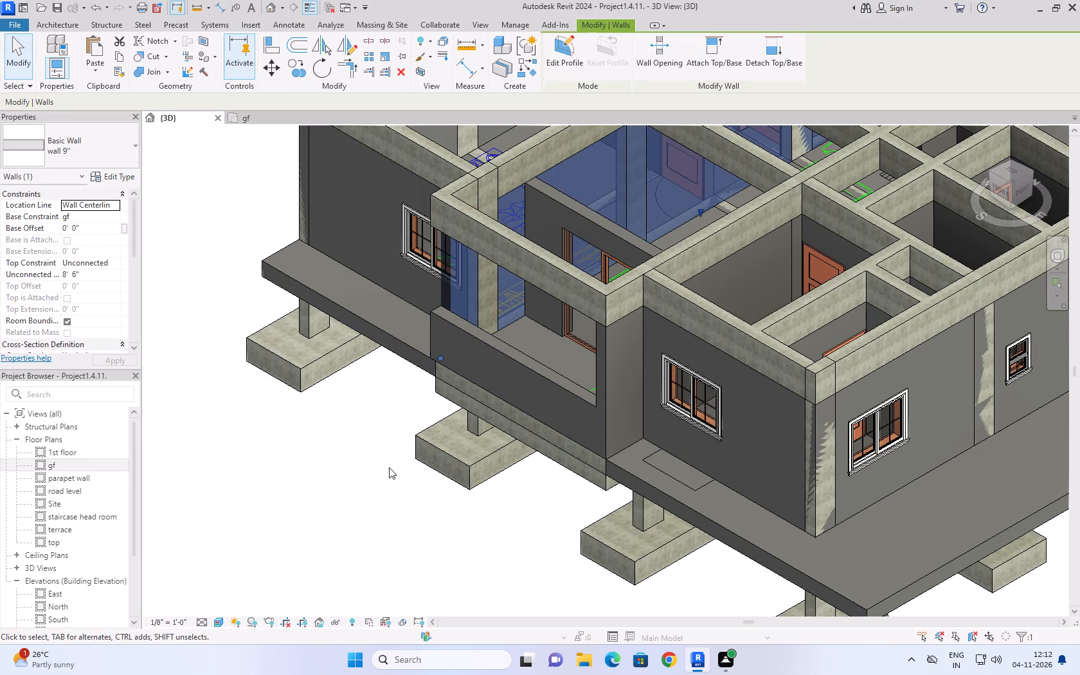
click(382, 517)
click(258, 116)
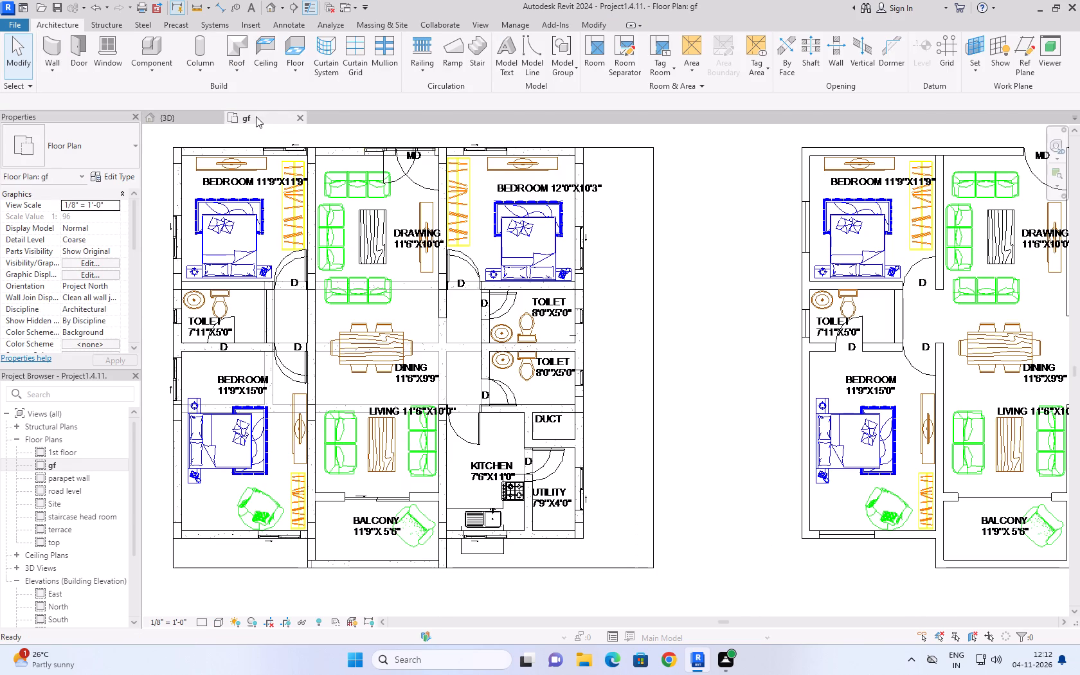
click(709, 278)
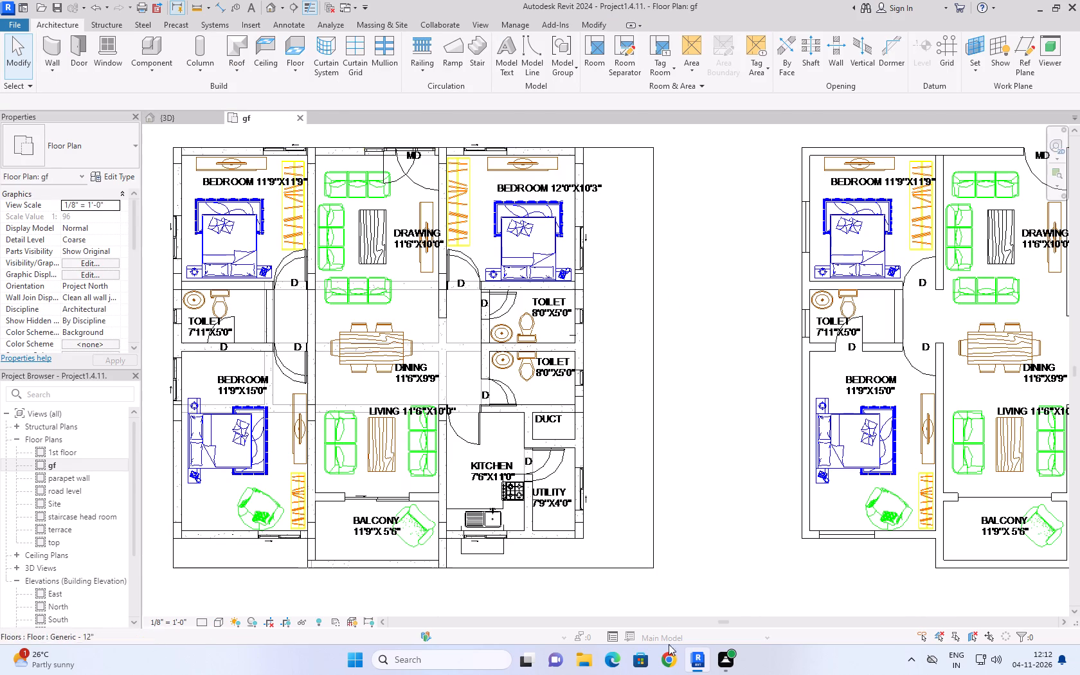
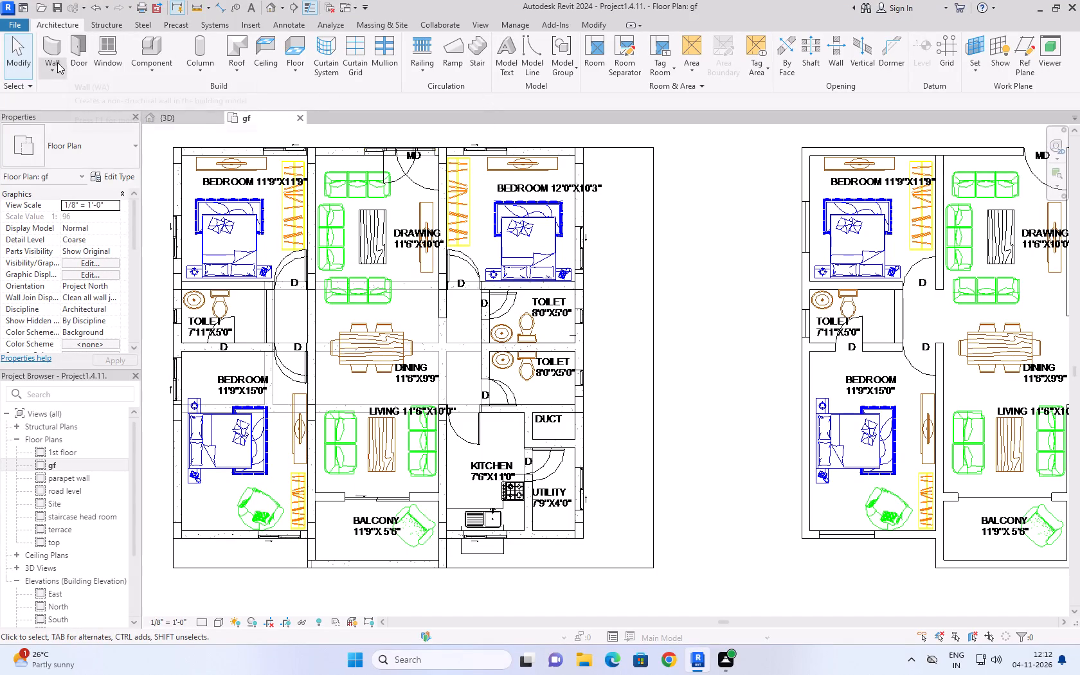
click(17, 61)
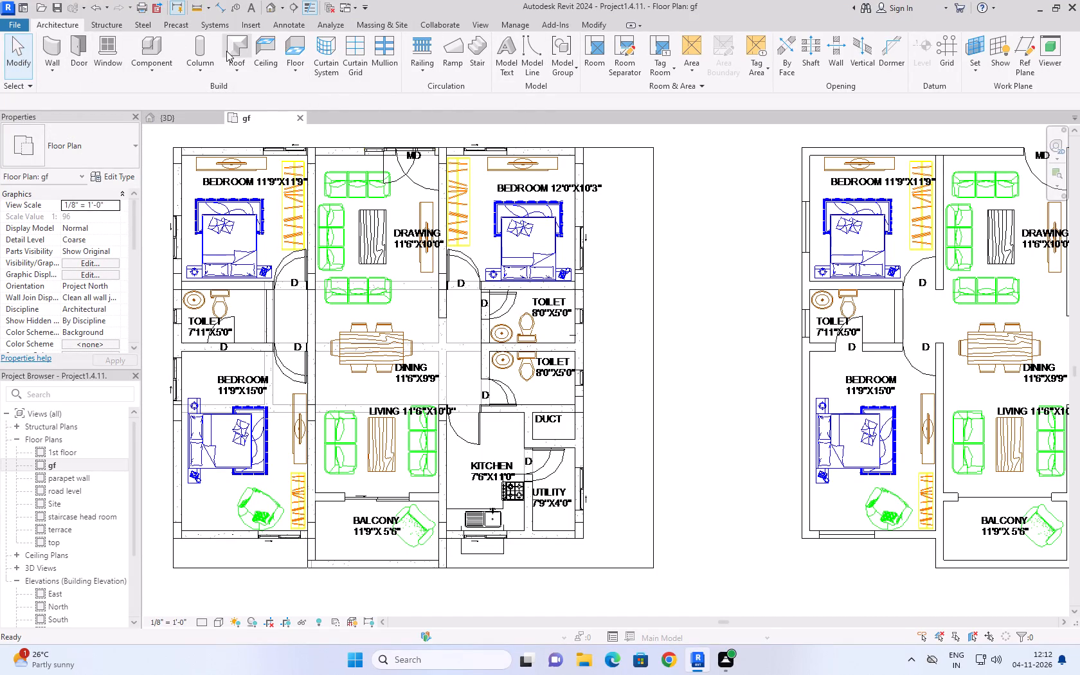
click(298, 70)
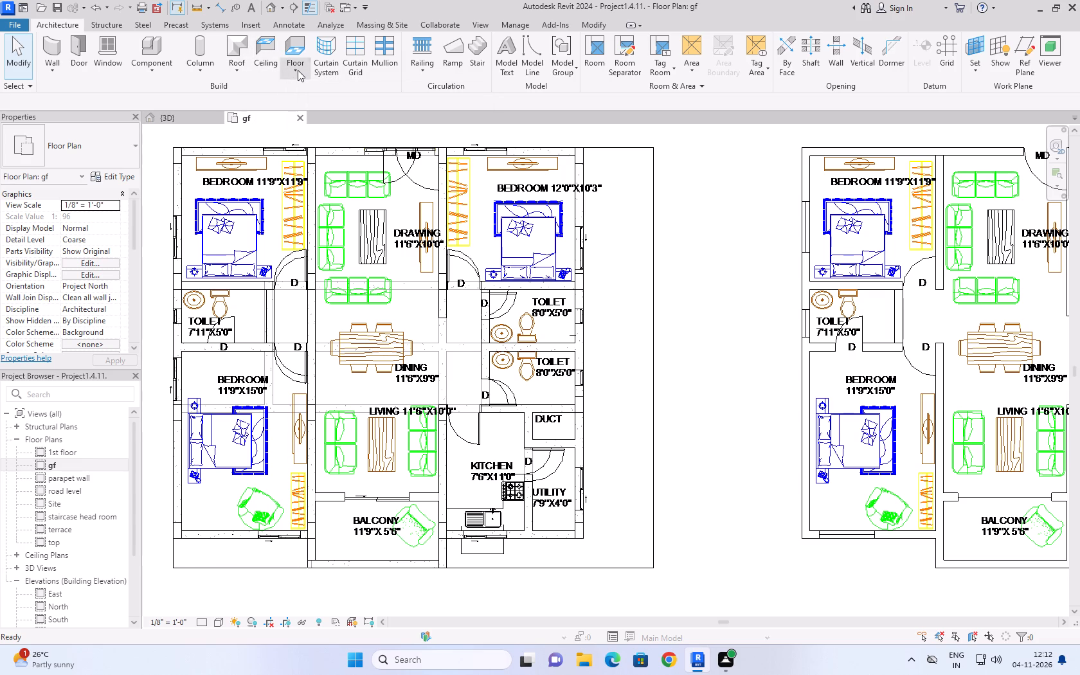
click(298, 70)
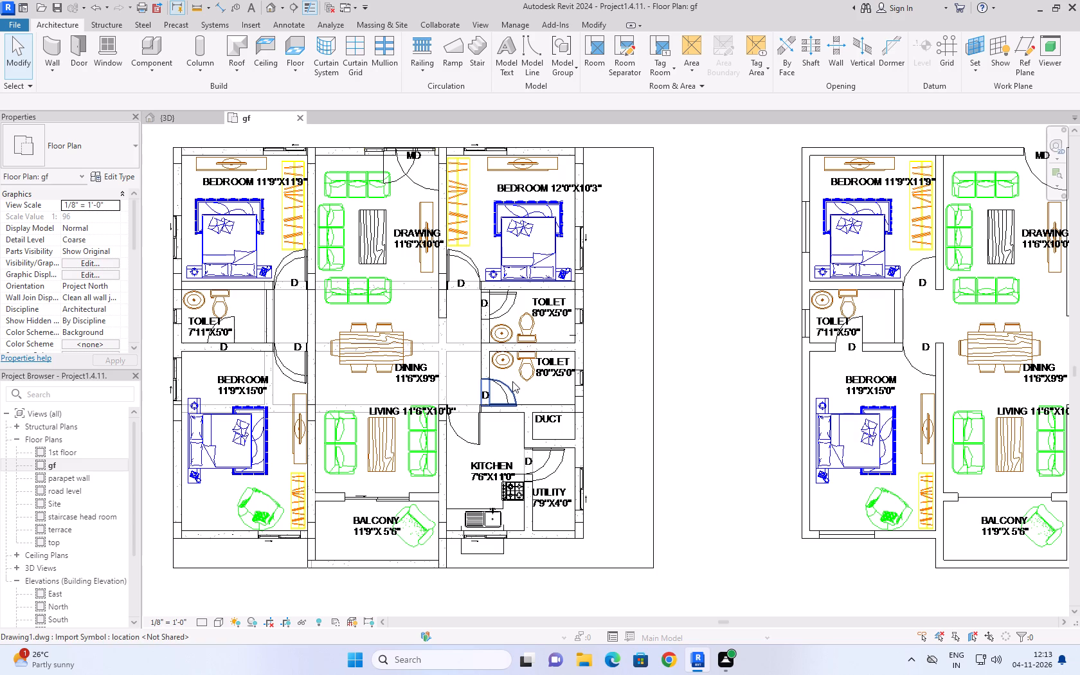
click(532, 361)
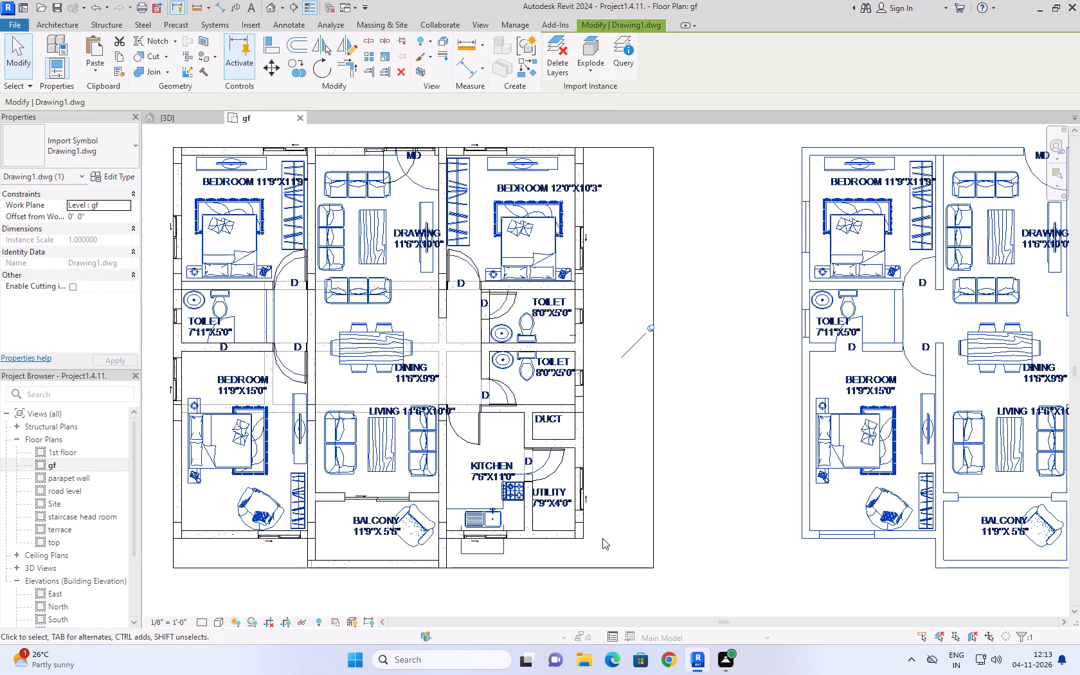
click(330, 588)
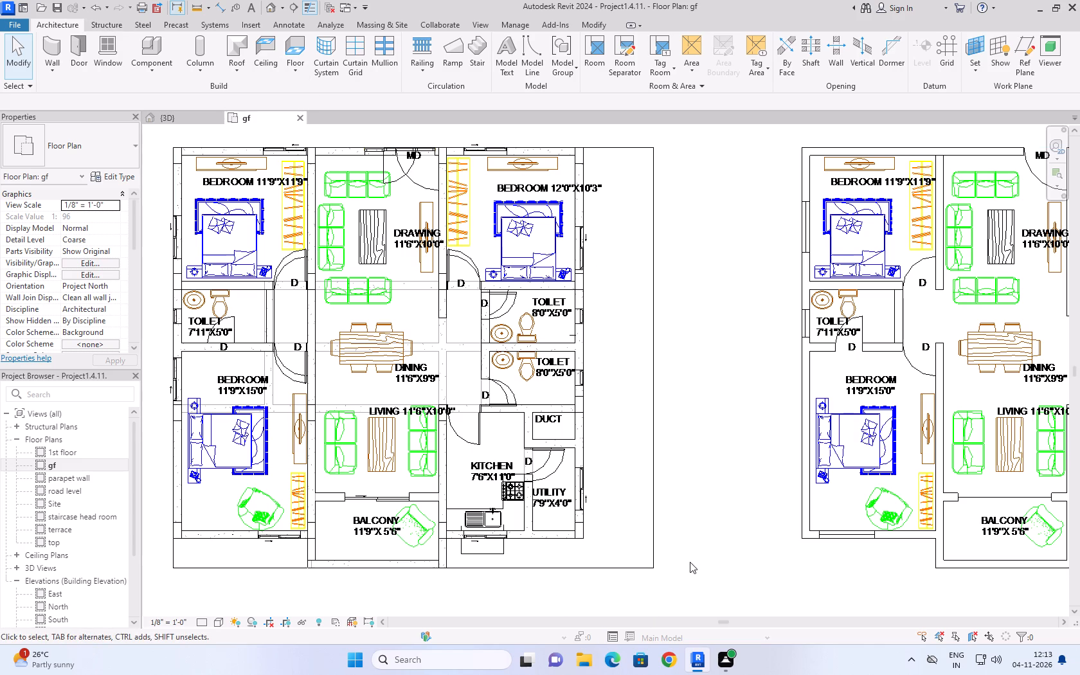
Split both 9" balcony side walls where they meet the outer face line of the bedroom and kitchen walls.
click(310, 544)
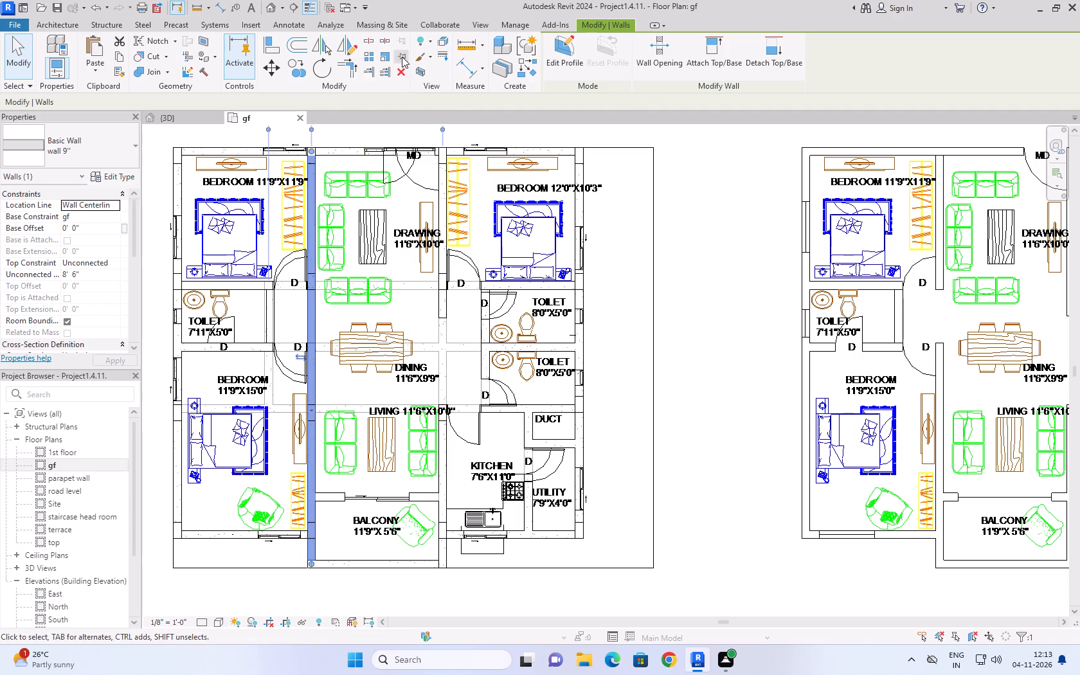
click(370, 42)
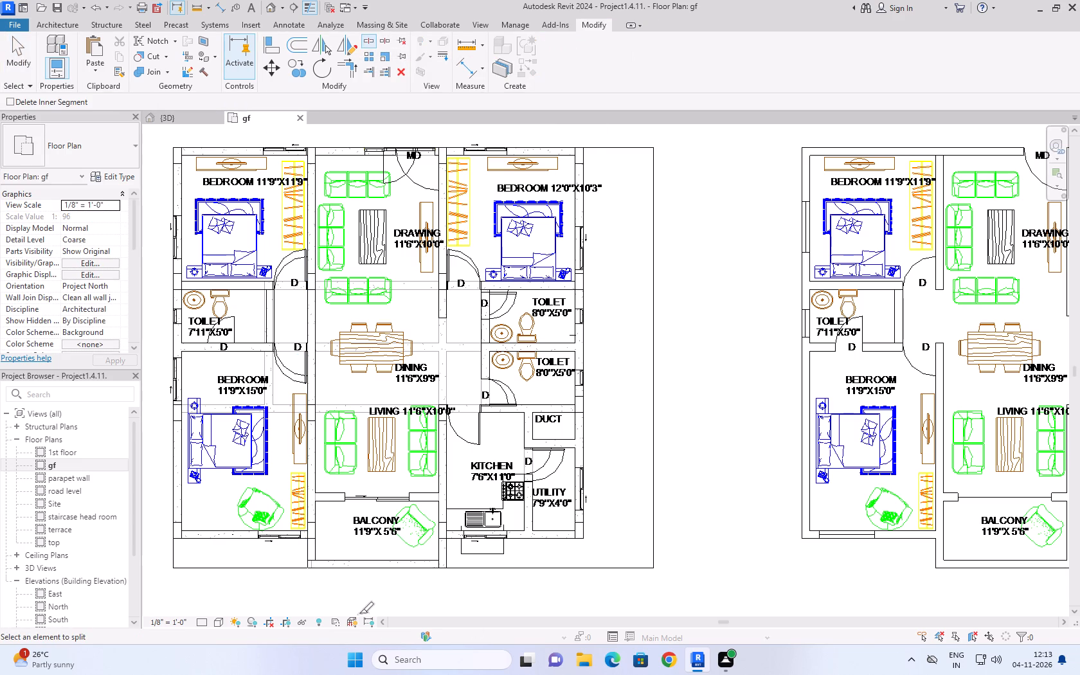
scroll(355, 604, up, 5)
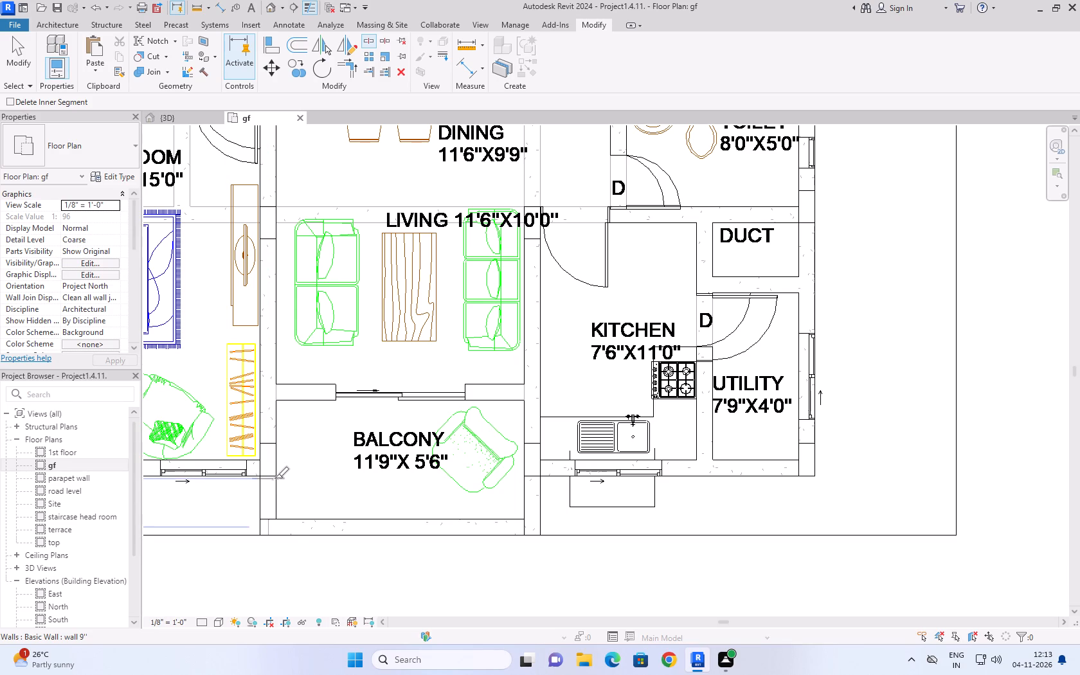
click(275, 476)
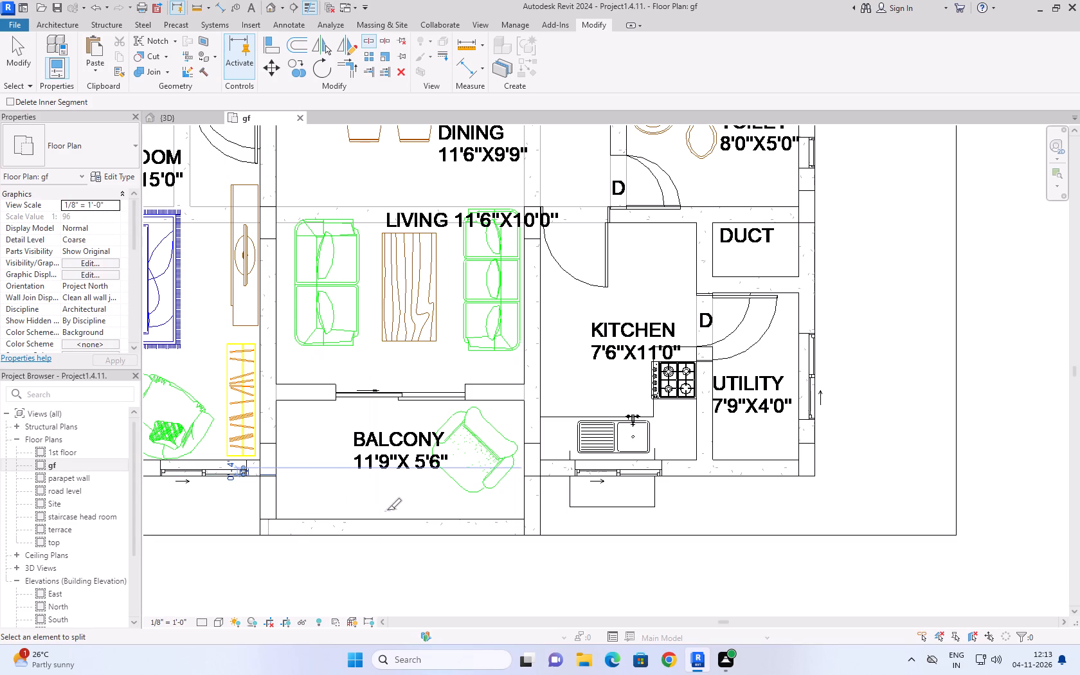
click(532, 476)
key(Escape)
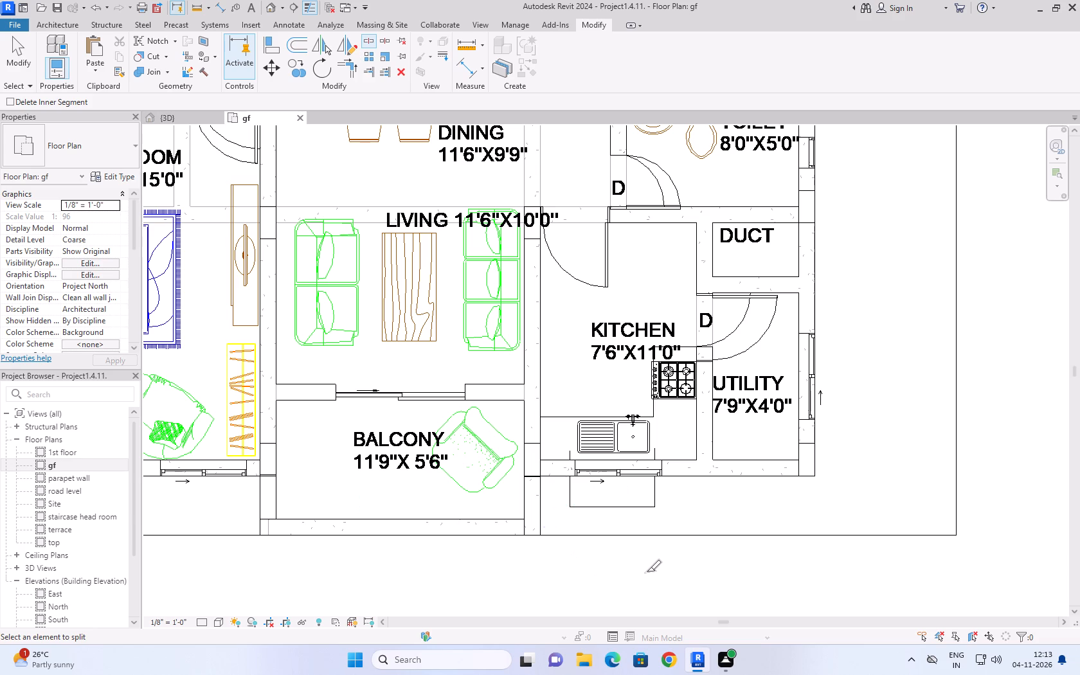
key(Escape)
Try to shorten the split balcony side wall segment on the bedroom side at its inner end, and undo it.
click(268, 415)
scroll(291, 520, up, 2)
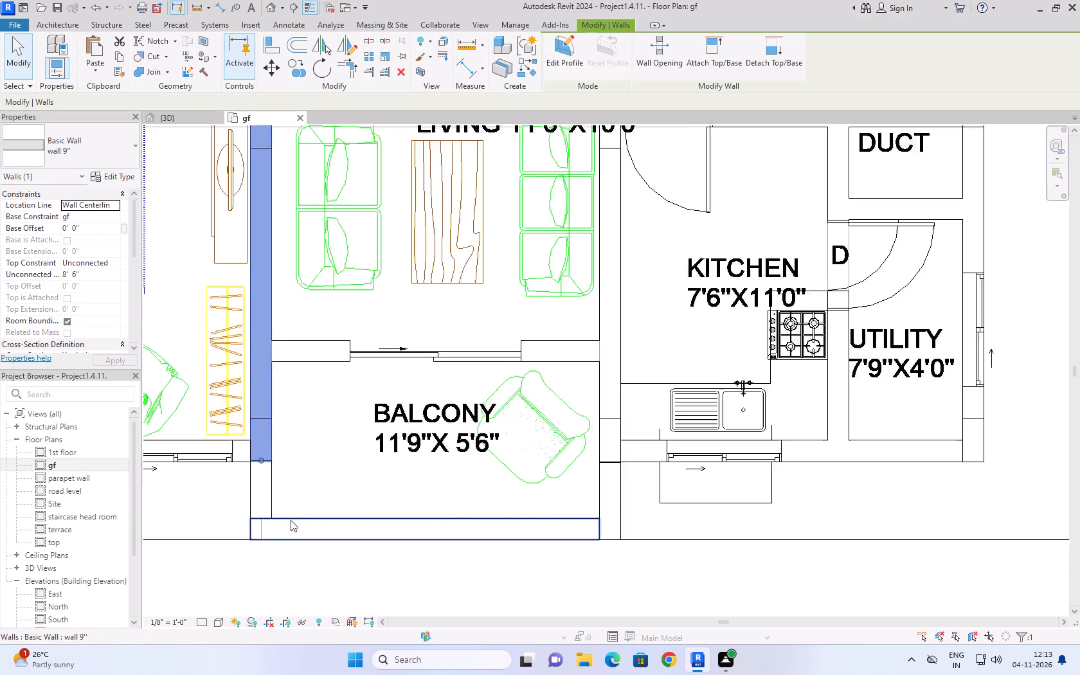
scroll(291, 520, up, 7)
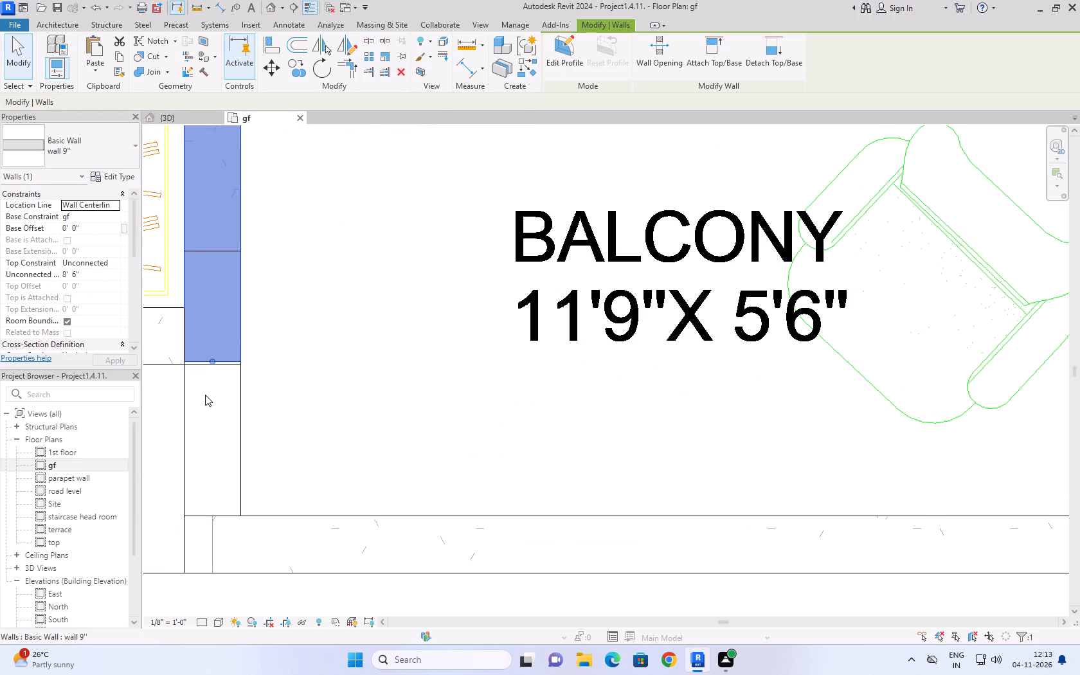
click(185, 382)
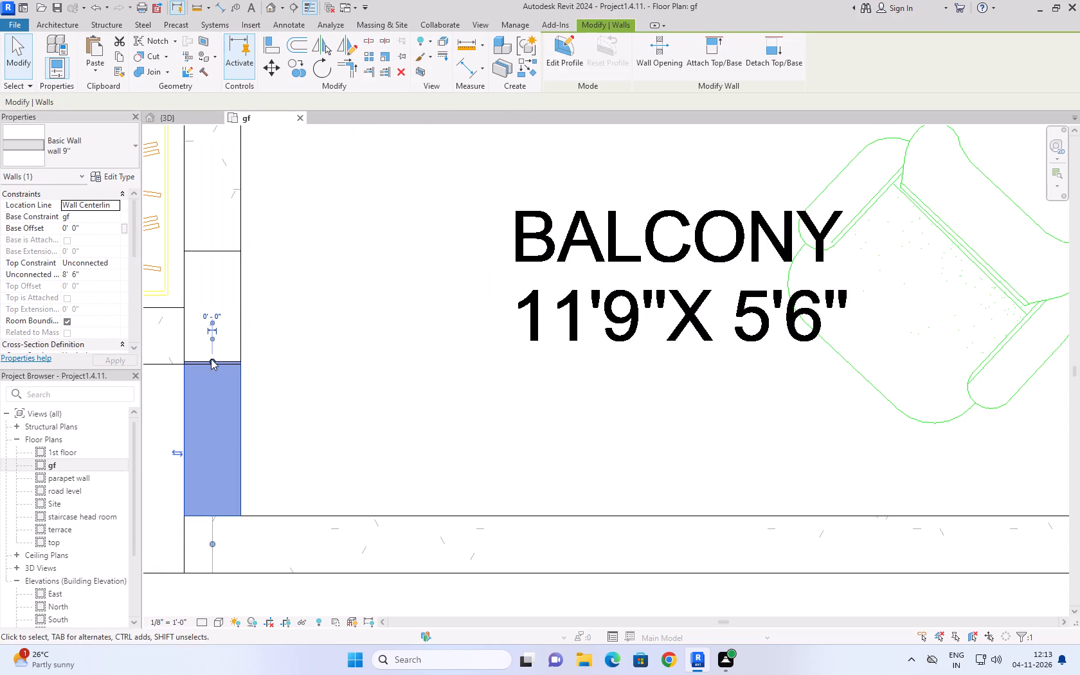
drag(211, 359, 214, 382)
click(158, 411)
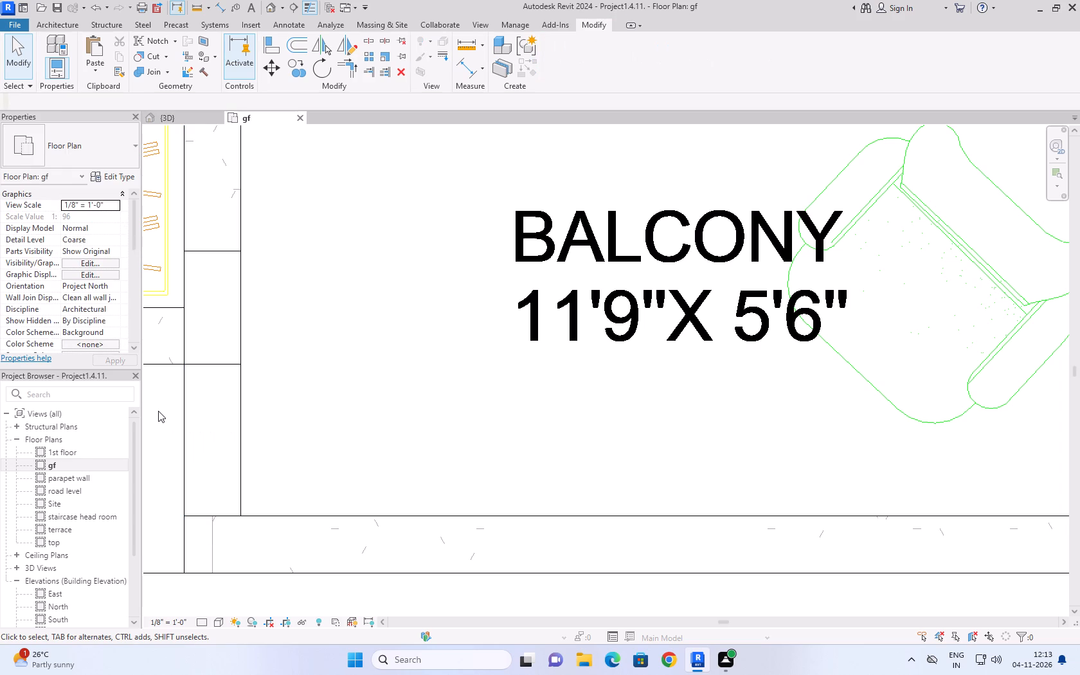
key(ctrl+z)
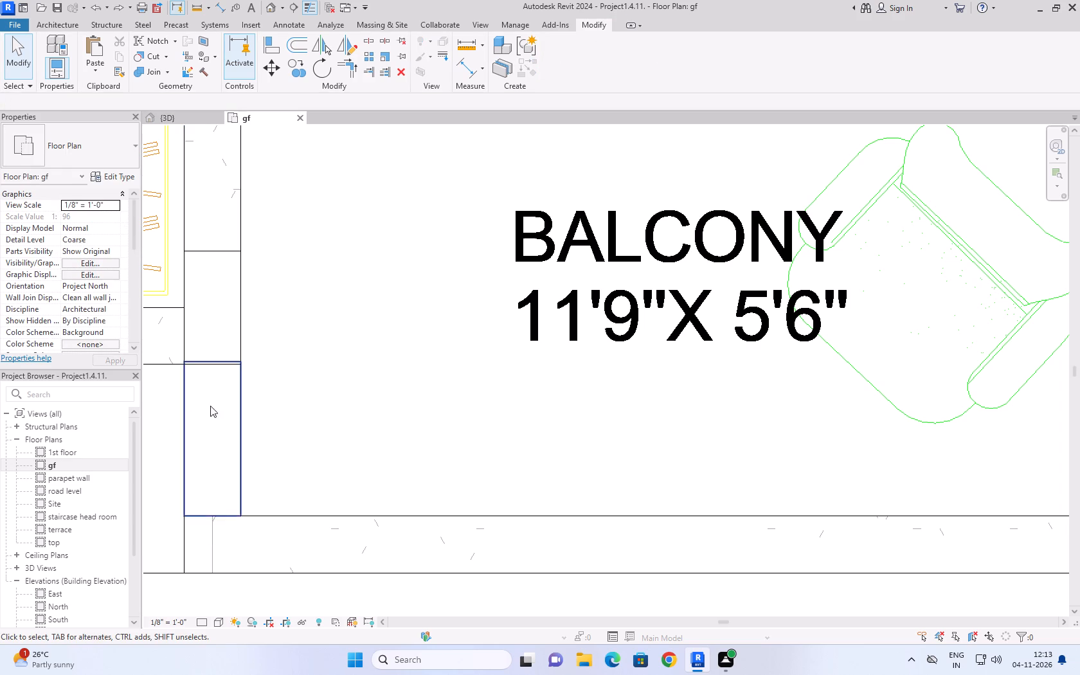
Shorten the bedroom-side balcony wall segment at its inner end to about 2' - 0" long, leaving a gap below the column.
double_click(171, 406)
key(Escape)
click(184, 403)
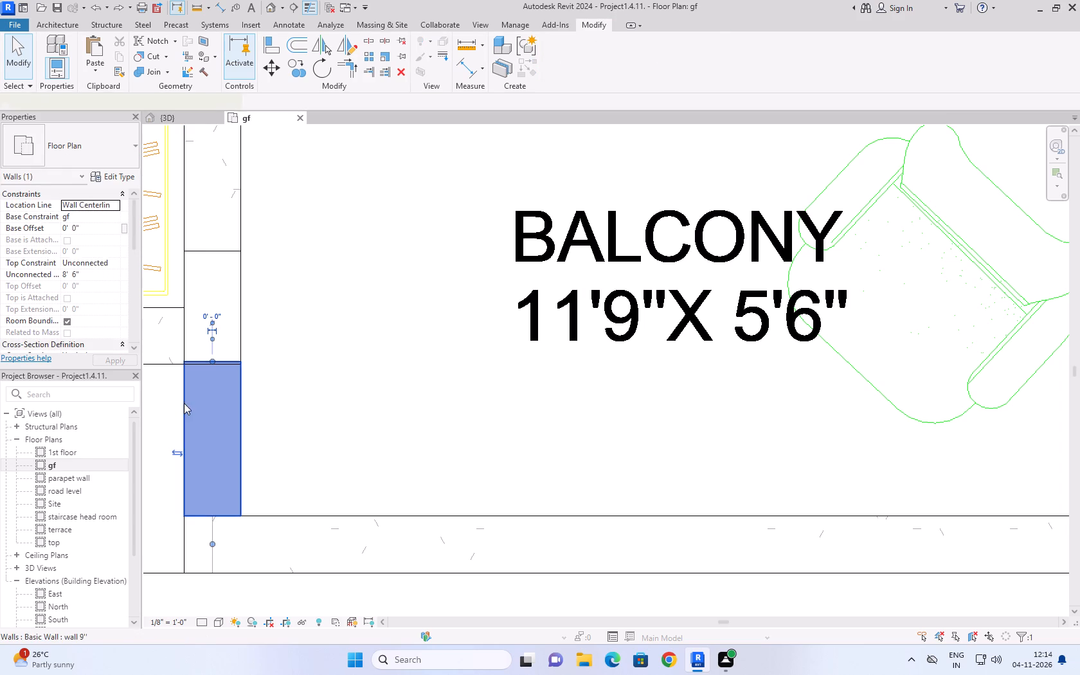
drag(213, 361, 217, 396)
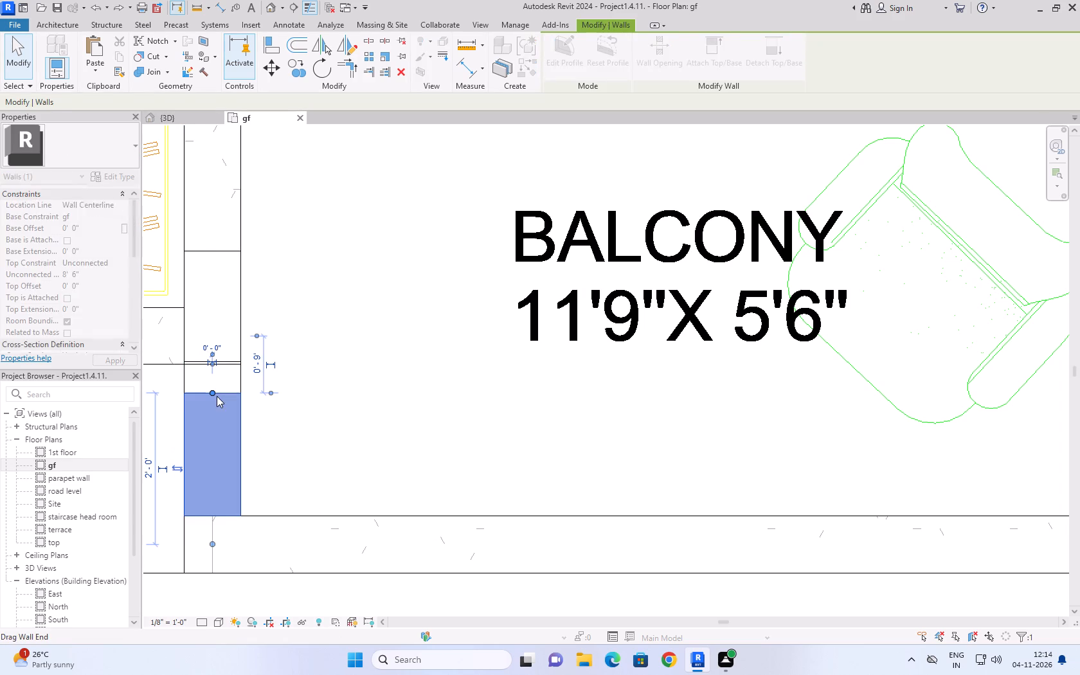
click(149, 389)
click(215, 345)
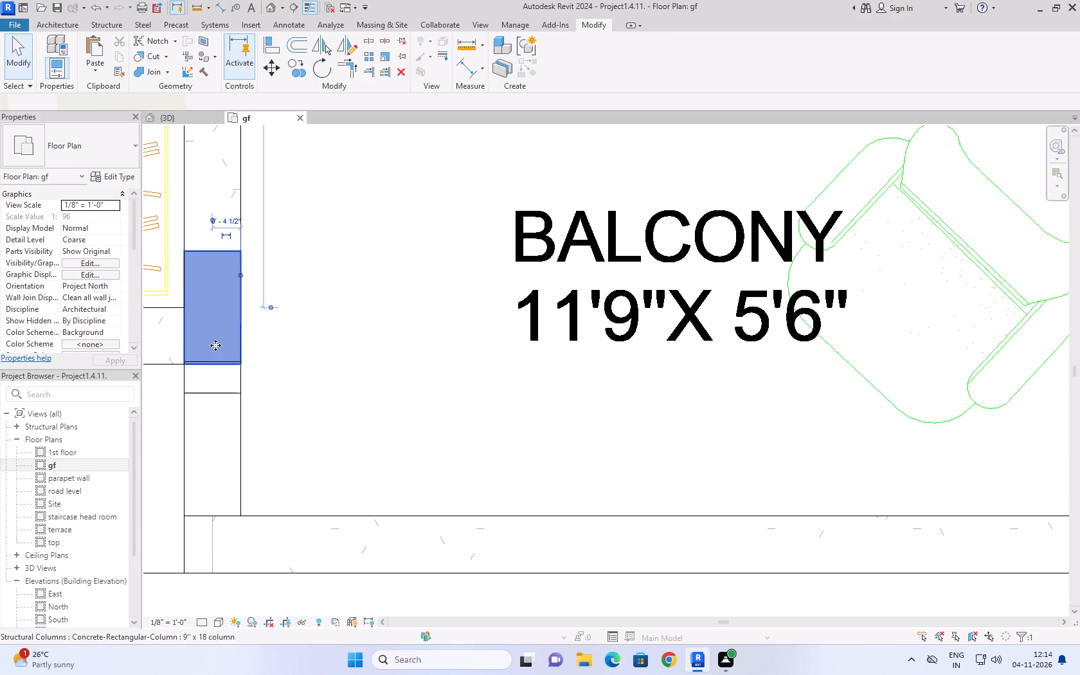
scroll(152, 404, up, 5)
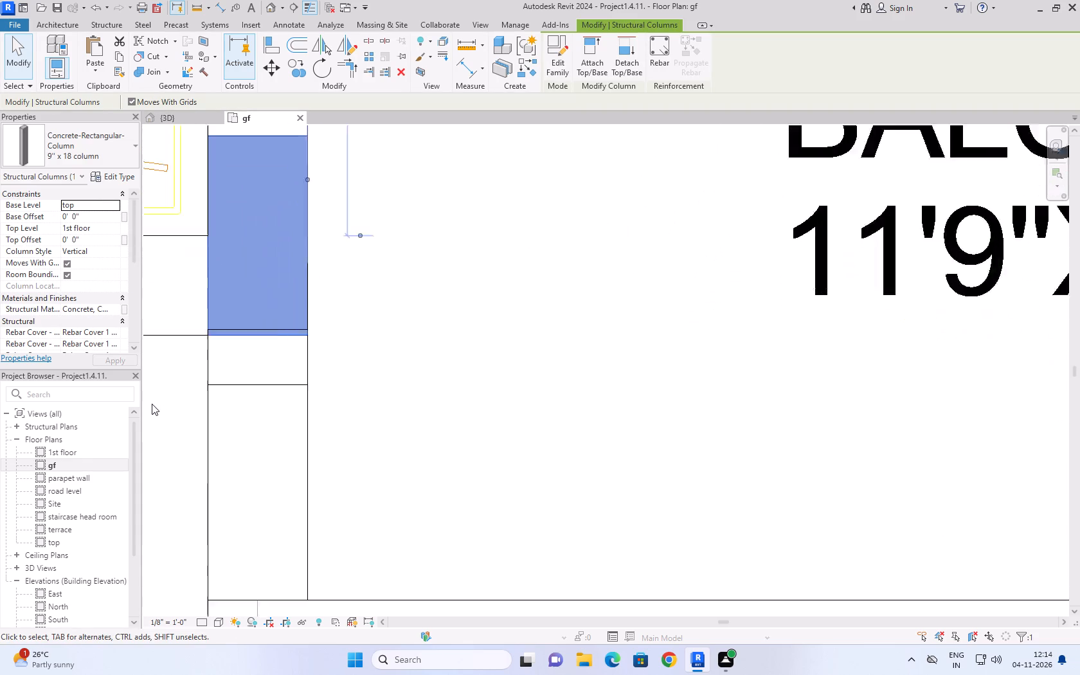
click(162, 388)
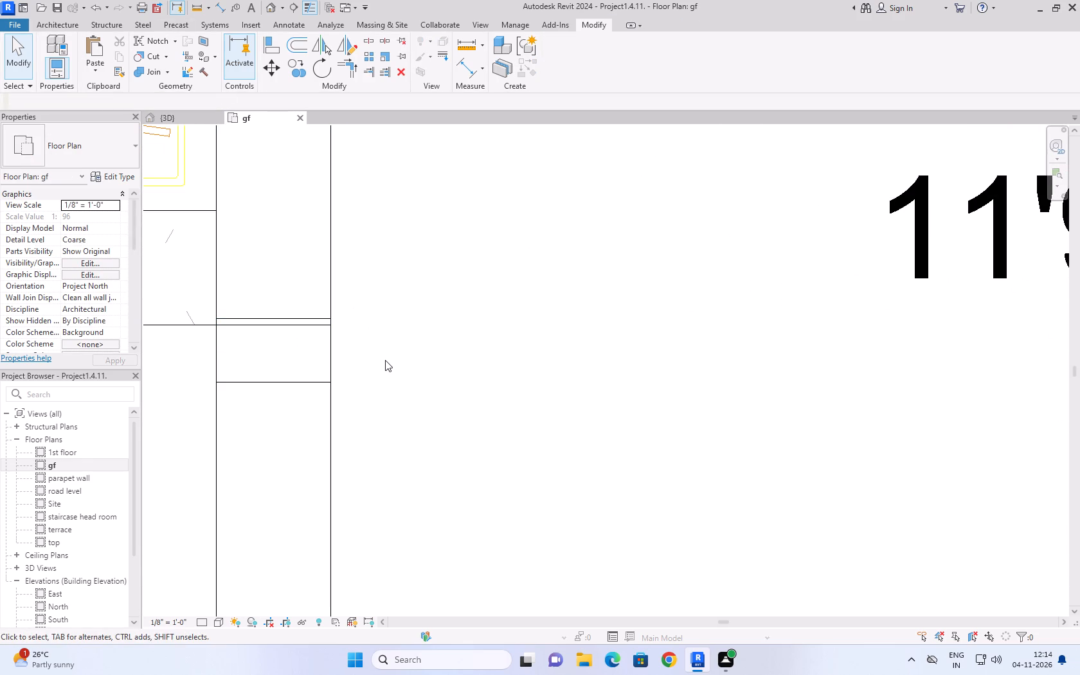
Align the cut end of the long 9" wall beside the bedroom with the bedroom's outer wall face.
text(al)
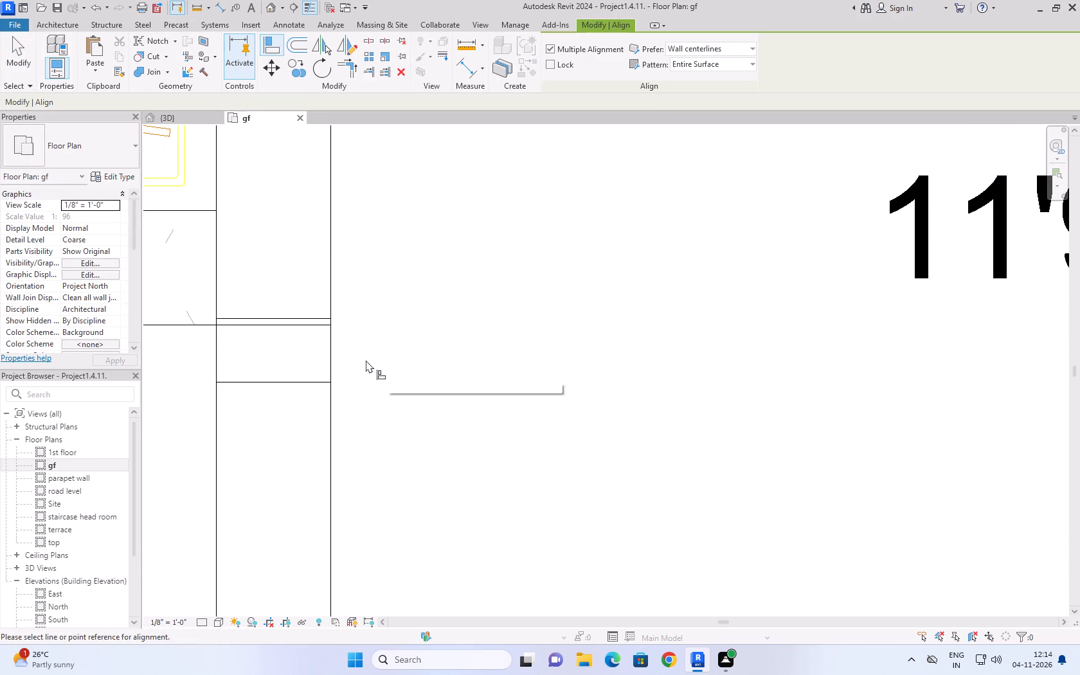
click(303, 325)
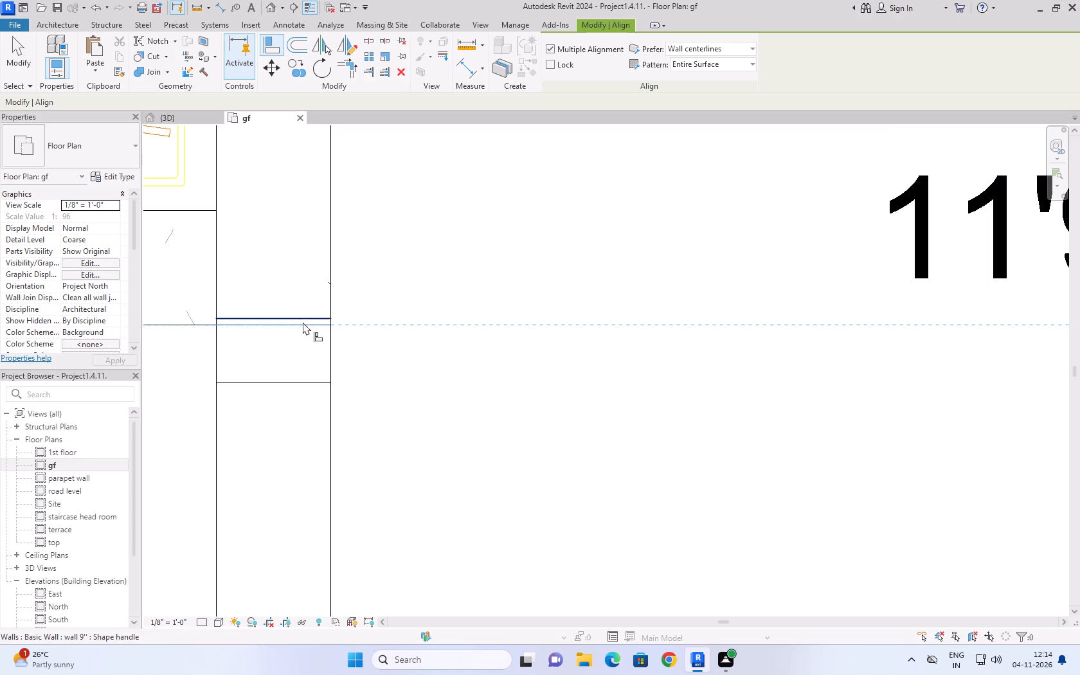
click(302, 319)
click(153, 368)
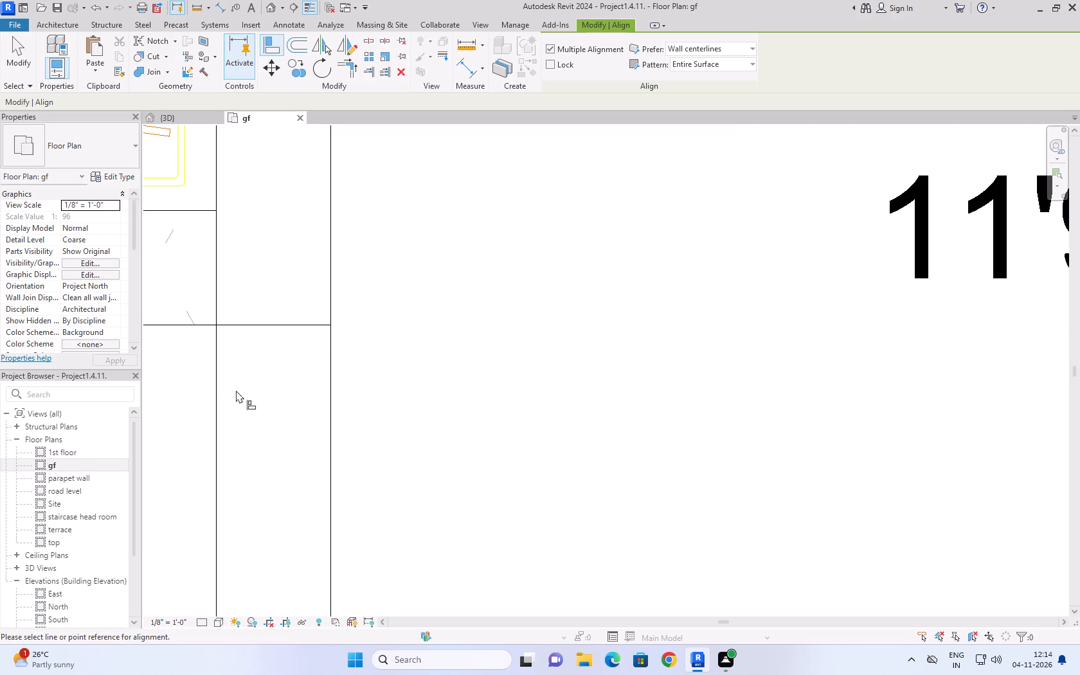
click(17, 47)
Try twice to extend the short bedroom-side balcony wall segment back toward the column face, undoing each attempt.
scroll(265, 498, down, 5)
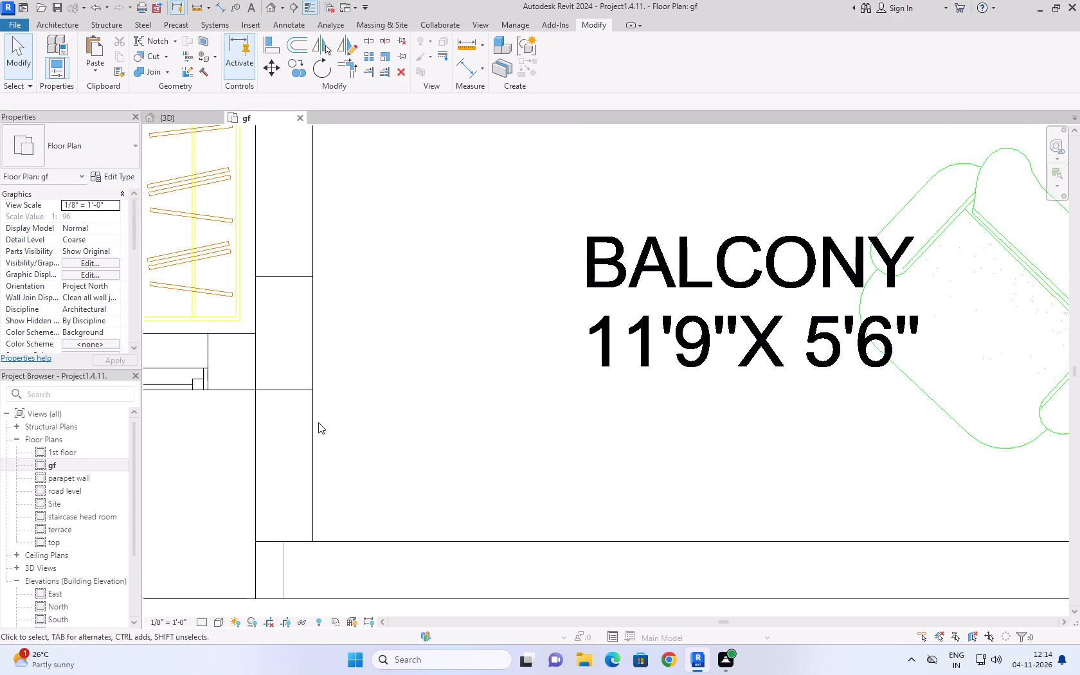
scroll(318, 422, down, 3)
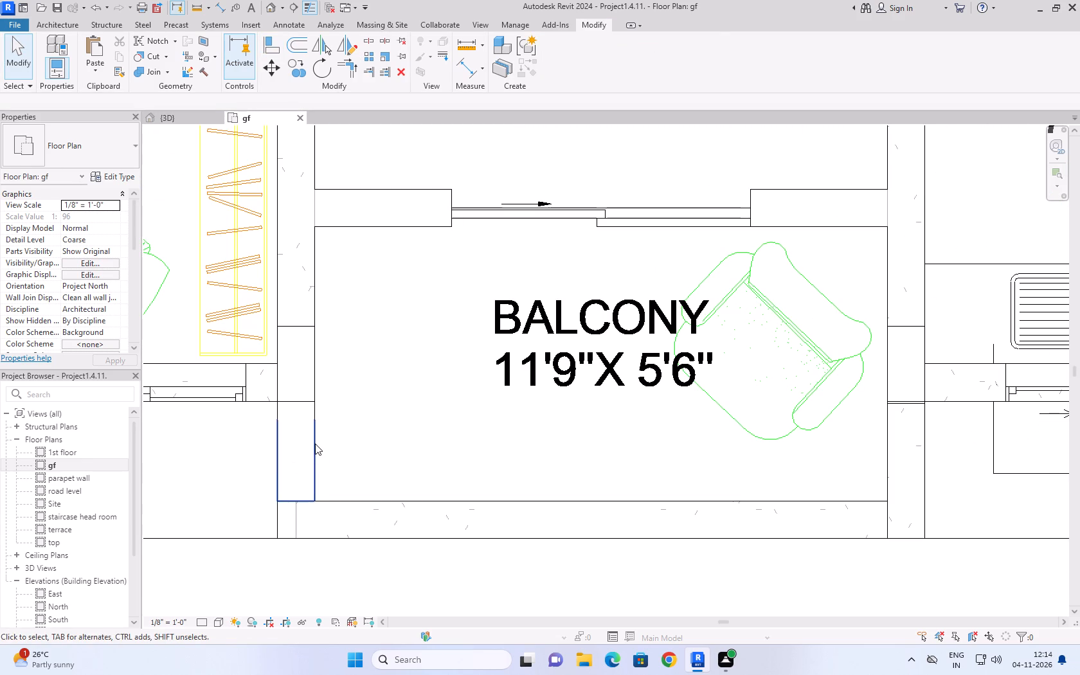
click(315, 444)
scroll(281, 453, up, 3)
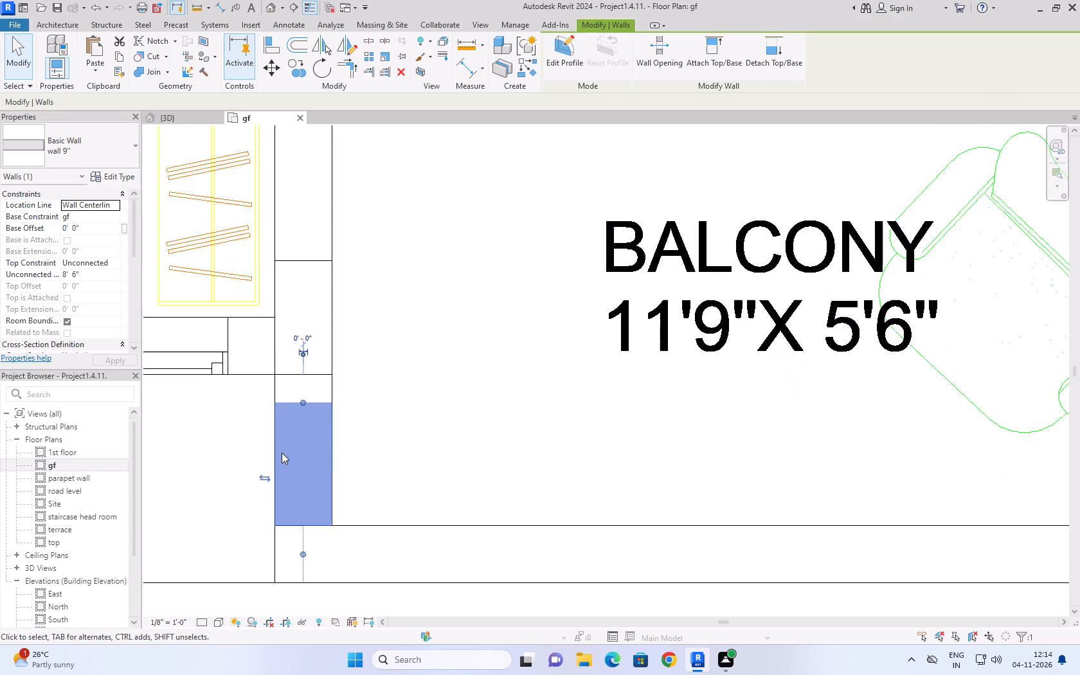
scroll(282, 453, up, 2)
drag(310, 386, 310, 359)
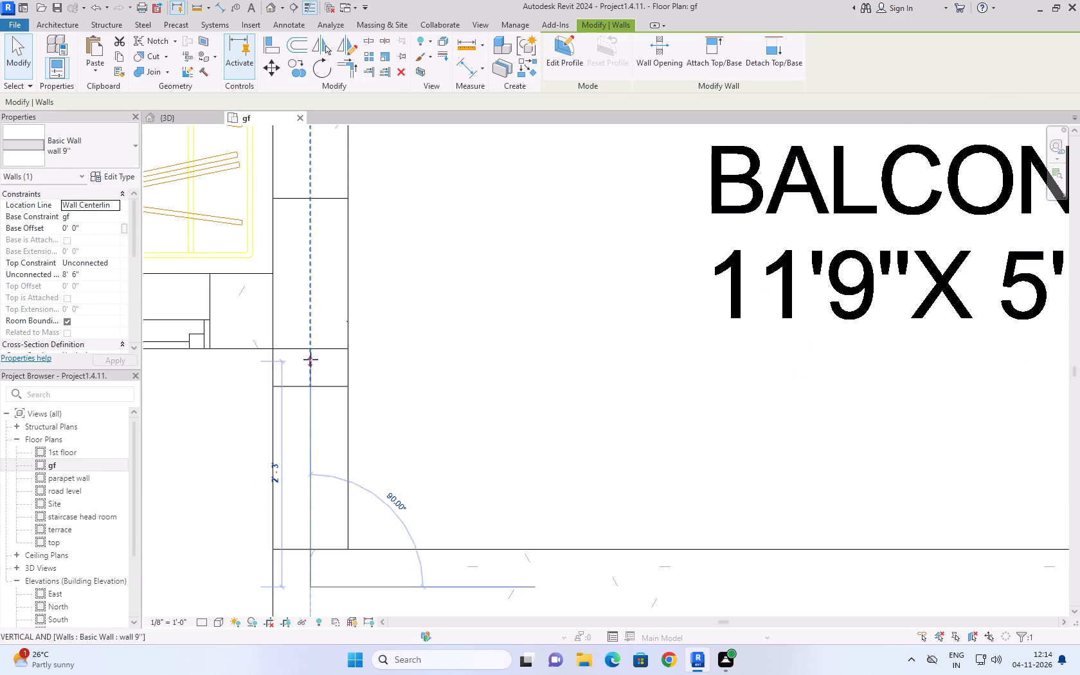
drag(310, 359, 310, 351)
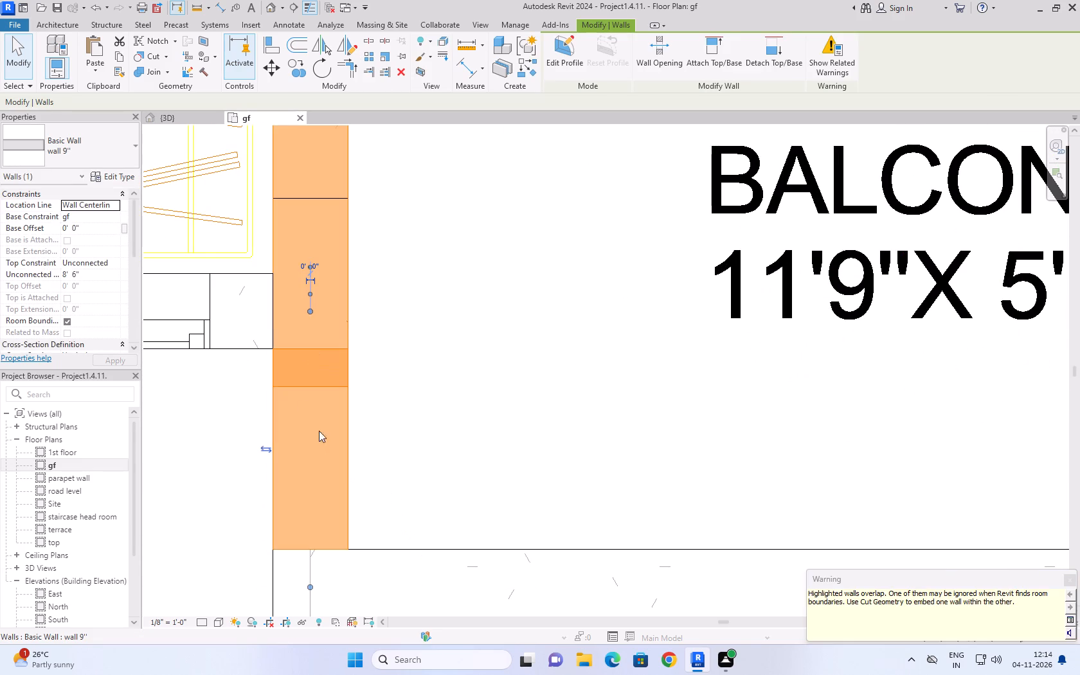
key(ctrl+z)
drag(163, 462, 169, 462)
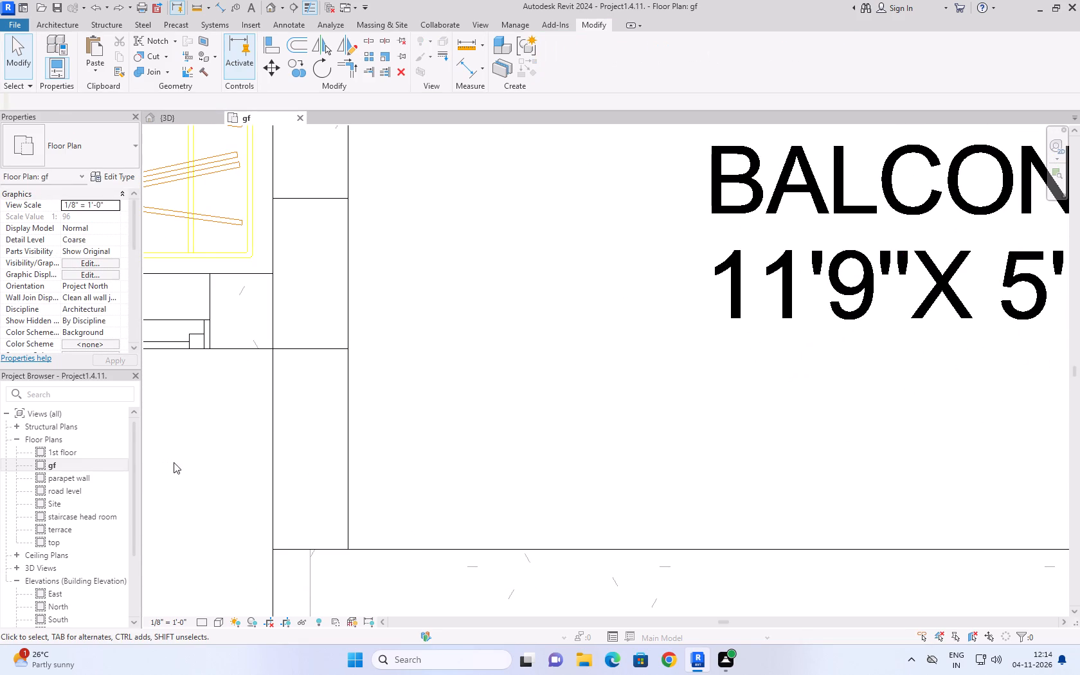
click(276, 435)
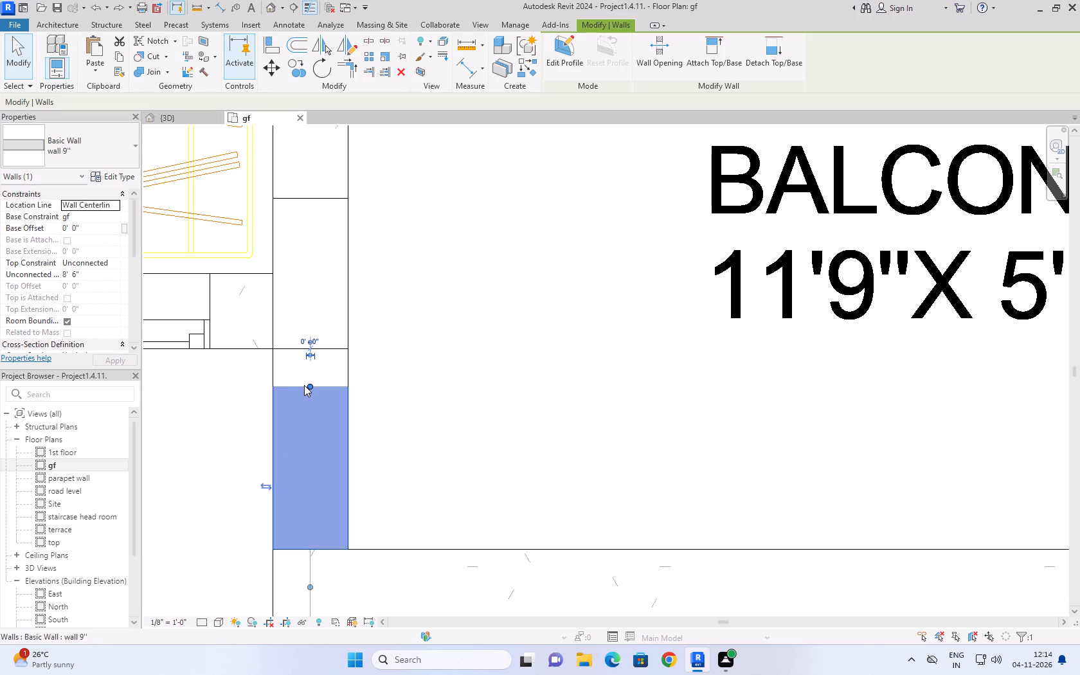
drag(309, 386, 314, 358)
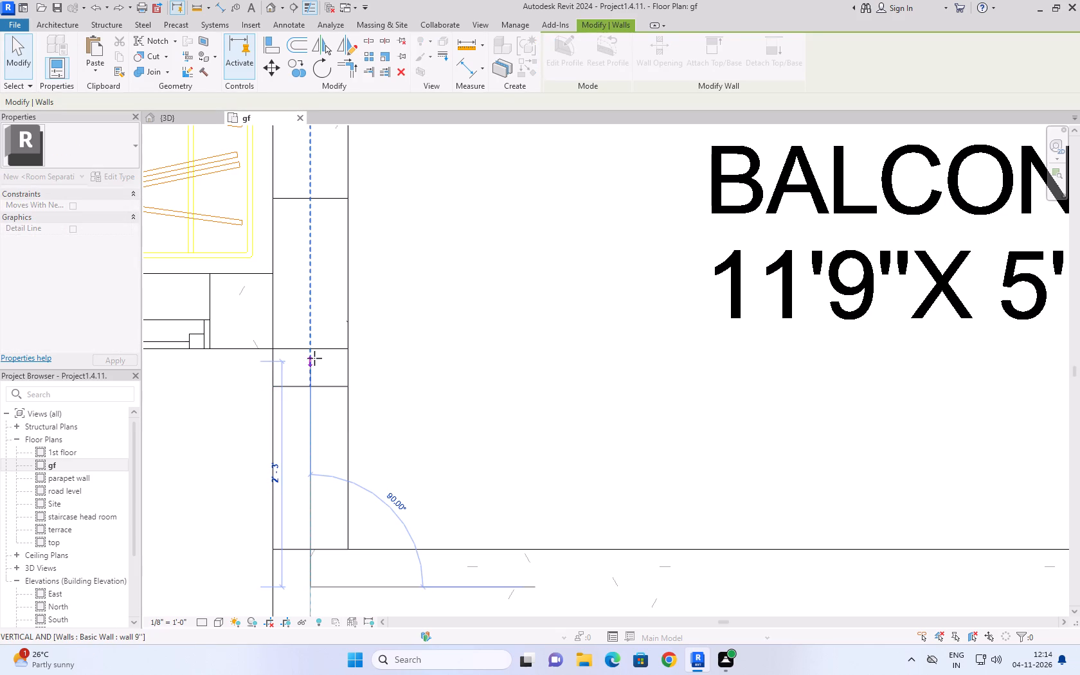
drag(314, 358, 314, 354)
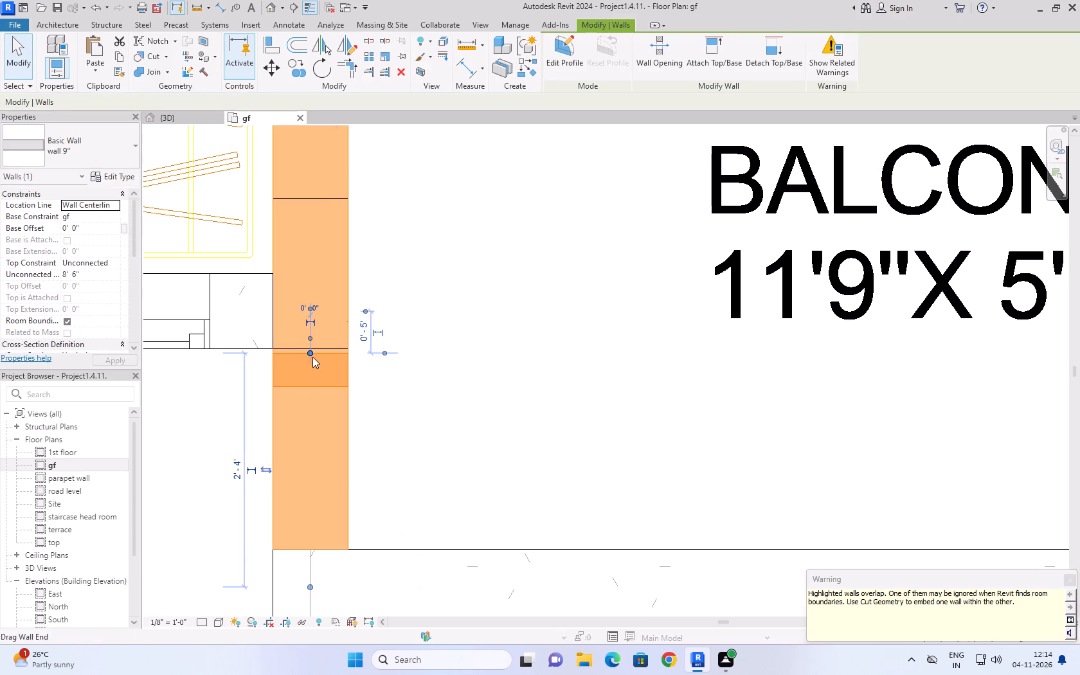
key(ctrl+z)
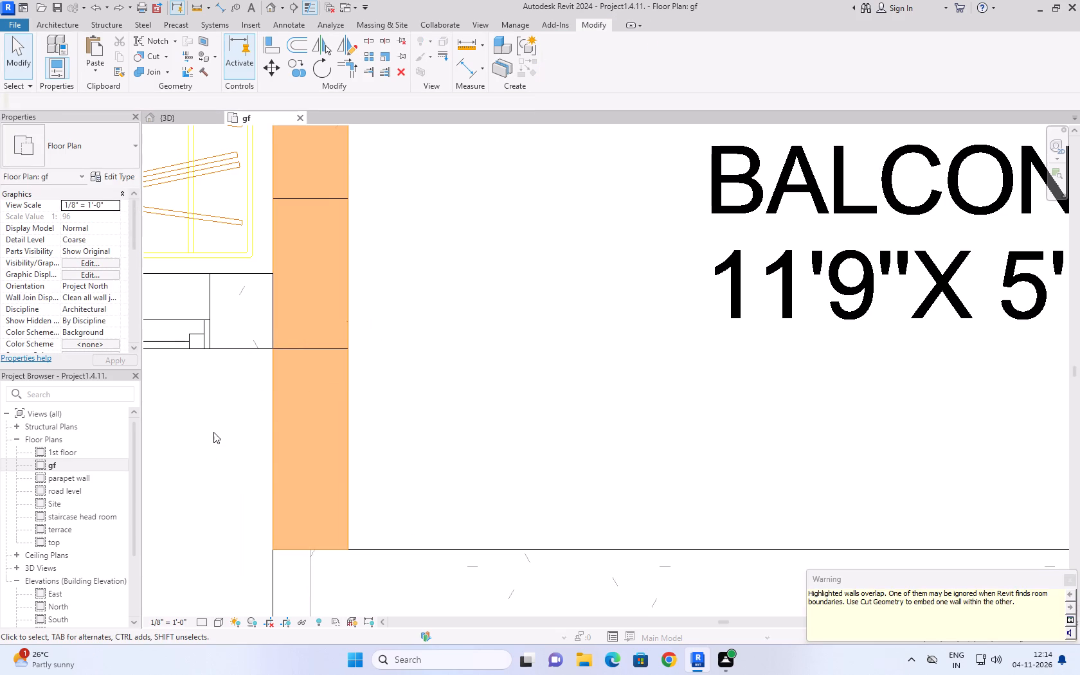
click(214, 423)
Extend the short bedroom-side balcony wall segment toward the column face to about 2' - 4" long.
click(274, 396)
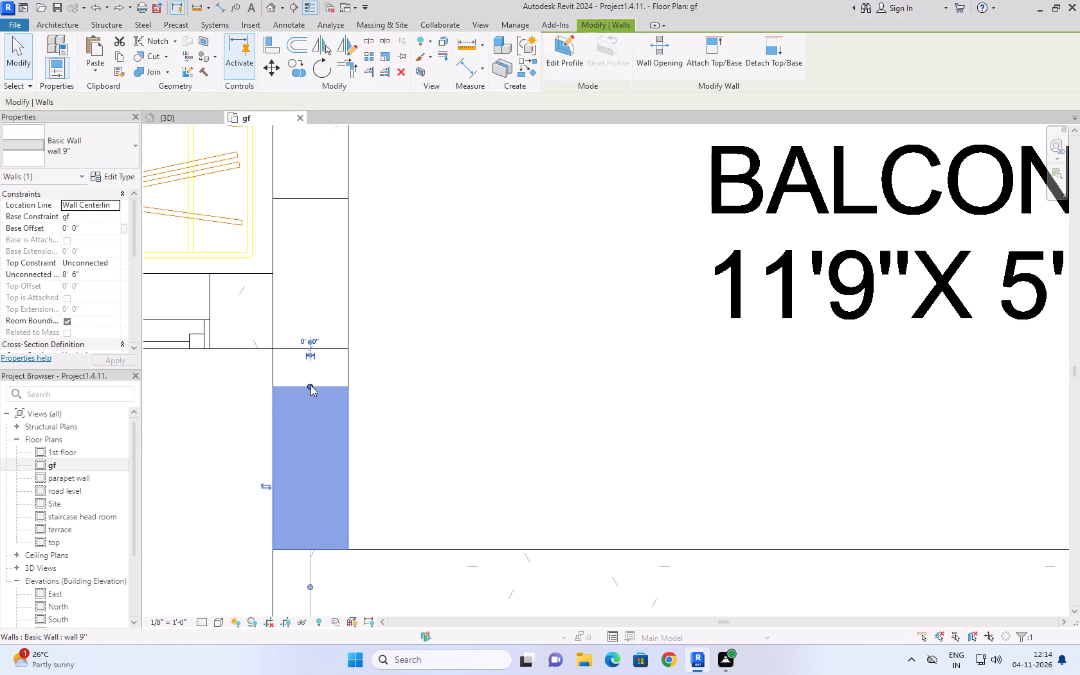
drag(314, 384, 313, 354)
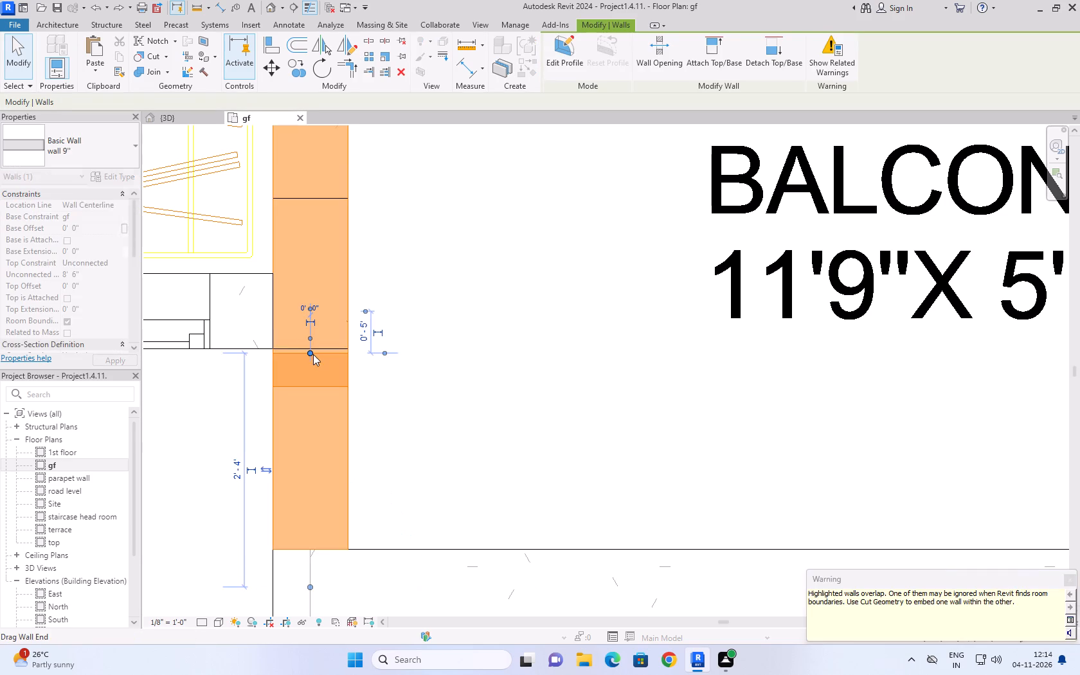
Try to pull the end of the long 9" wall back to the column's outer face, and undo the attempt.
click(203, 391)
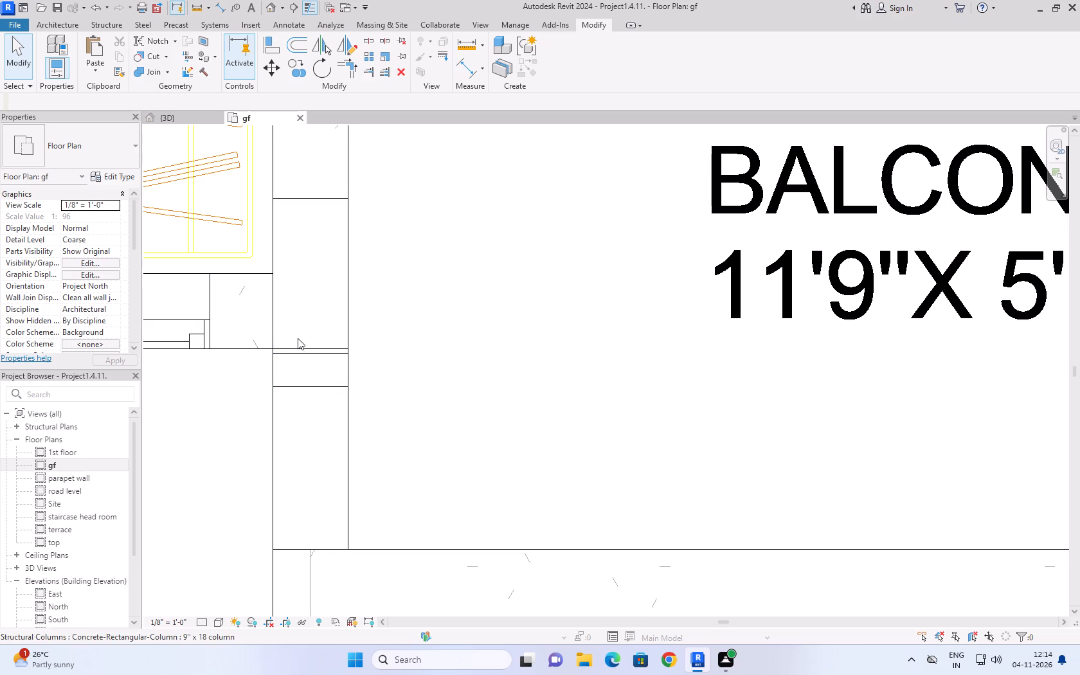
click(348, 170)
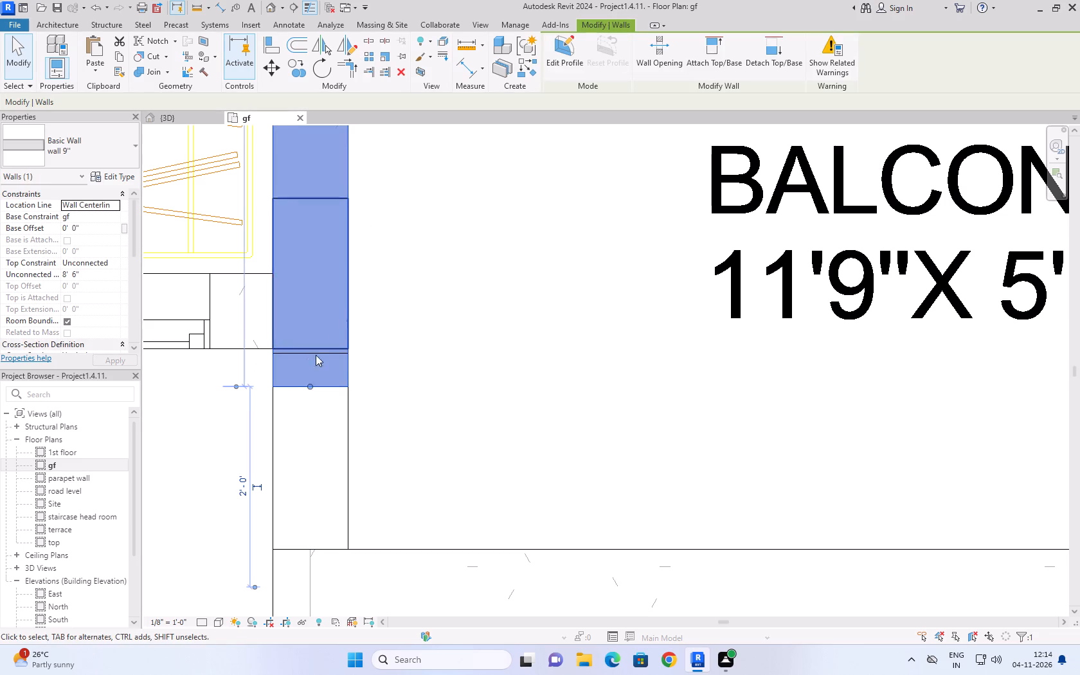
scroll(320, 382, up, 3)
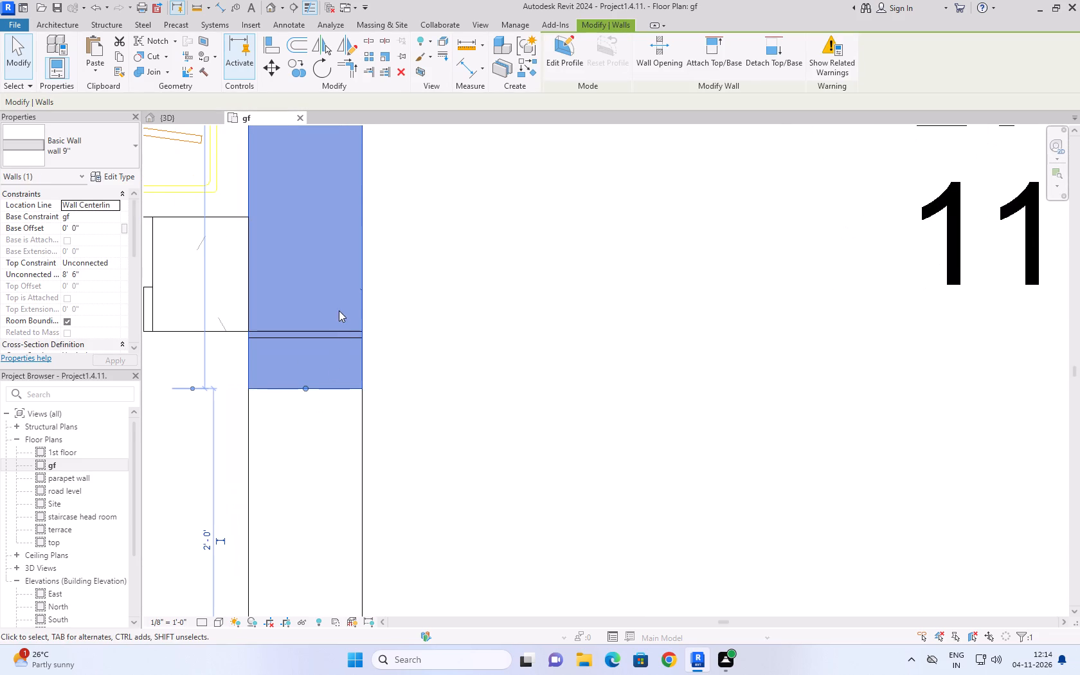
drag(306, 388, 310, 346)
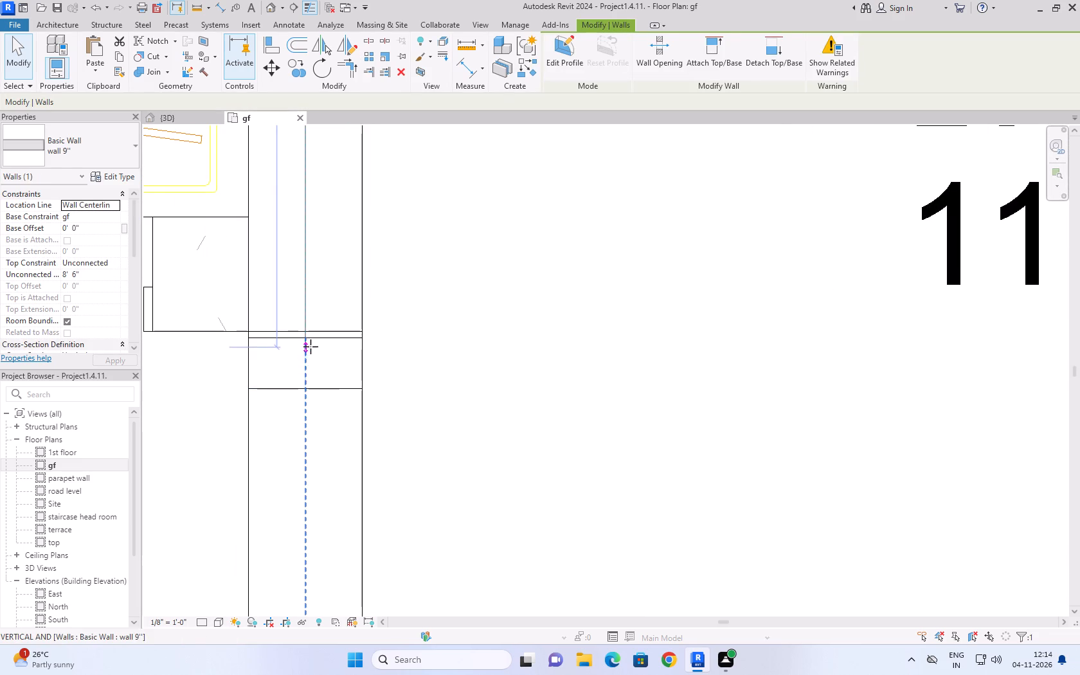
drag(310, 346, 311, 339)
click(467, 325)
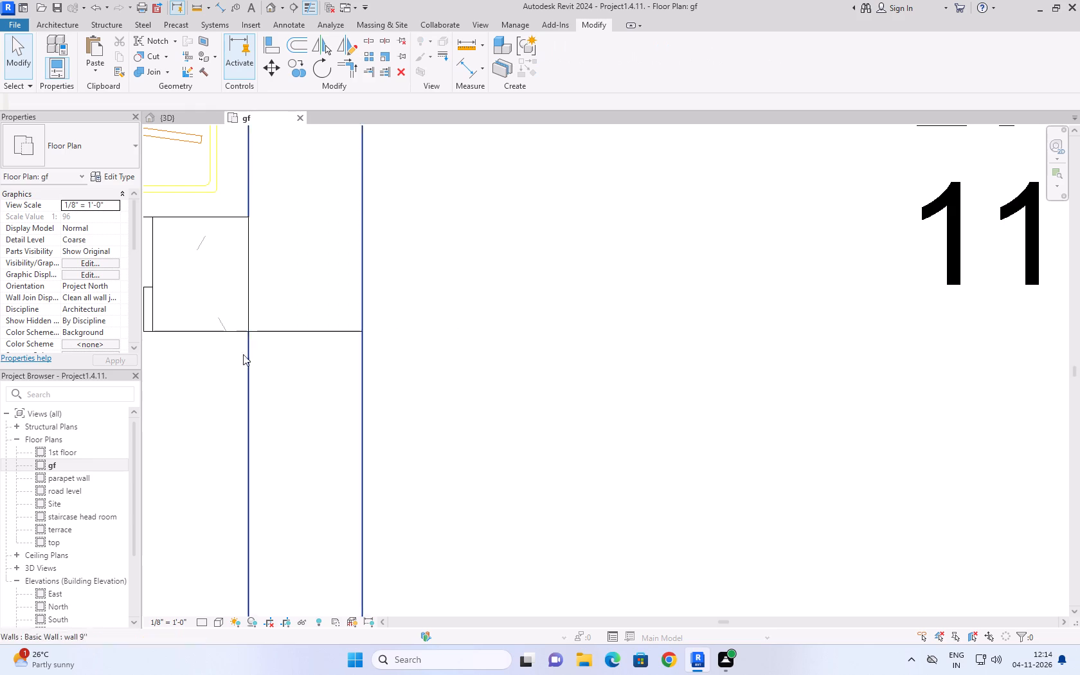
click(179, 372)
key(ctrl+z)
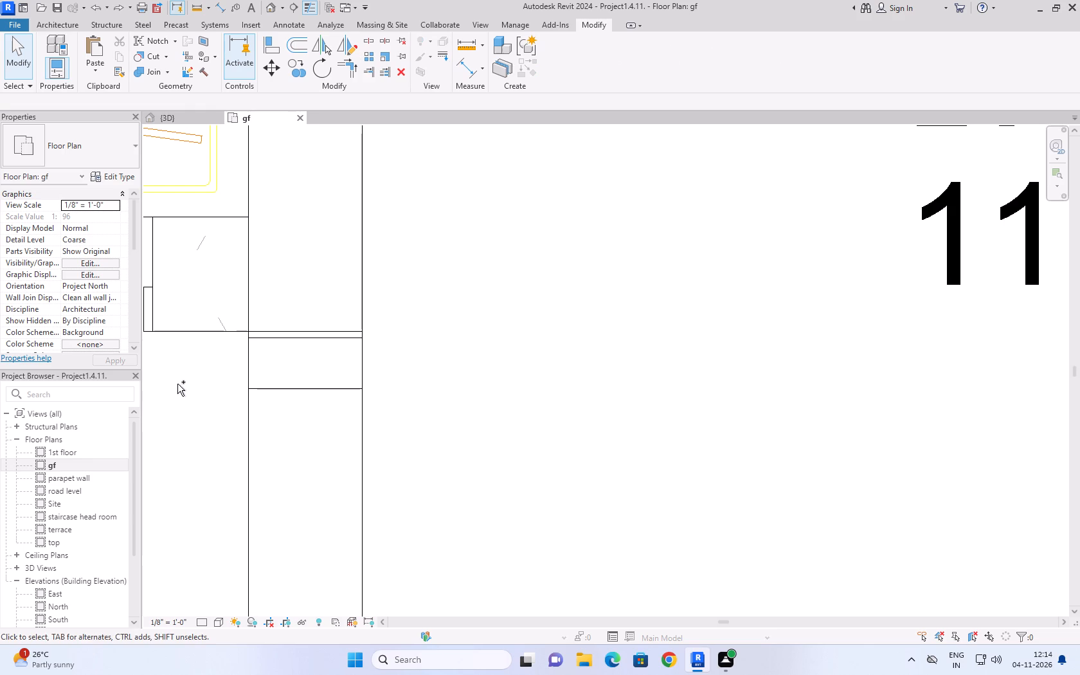
Shorten the short bedroom-side balcony wall segment at its inner end to about 1' - 7" long.
click(177, 384)
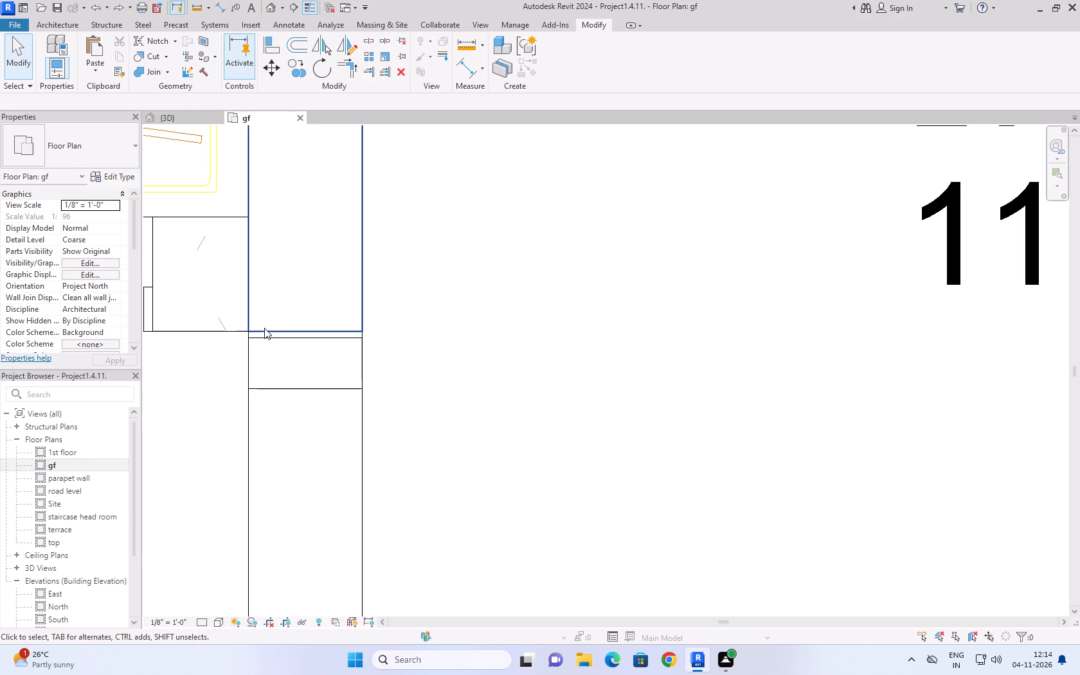
click(264, 328)
click(366, 485)
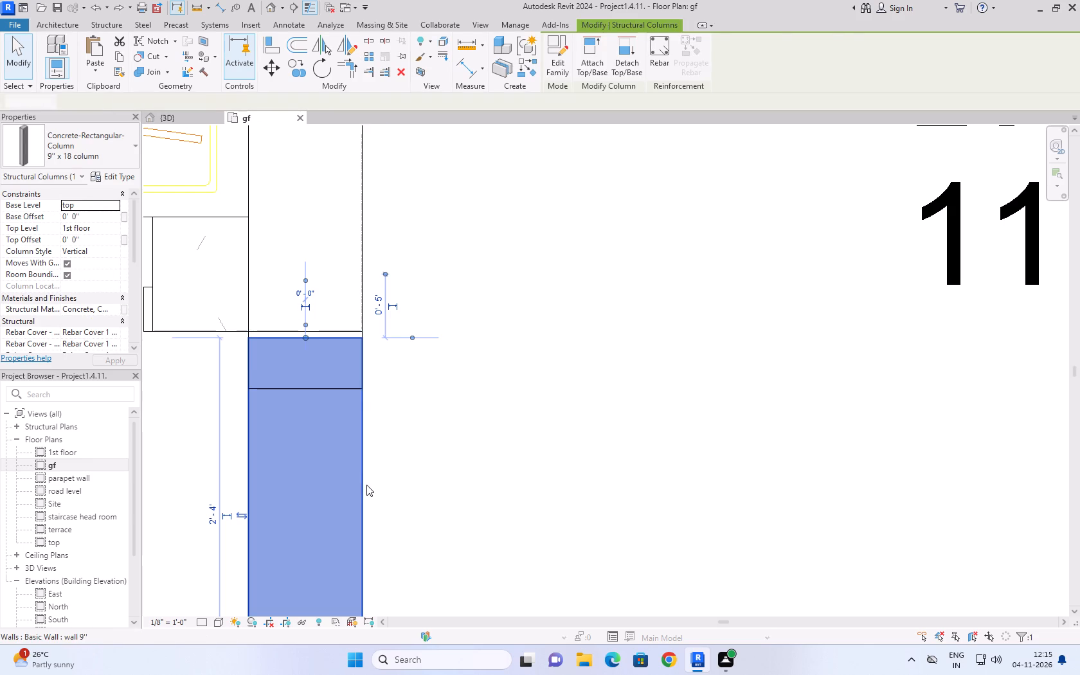
drag(305, 334, 310, 451)
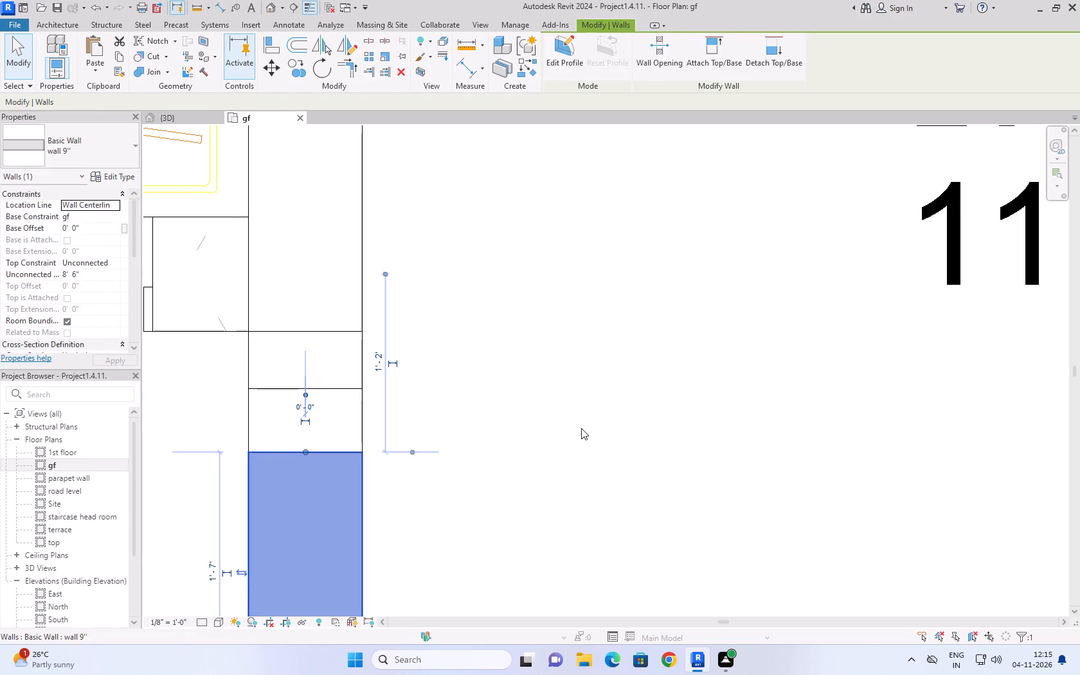
click(582, 422)
Pull the end of the long 9" wall back inside the column beside the bedroom.
click(363, 274)
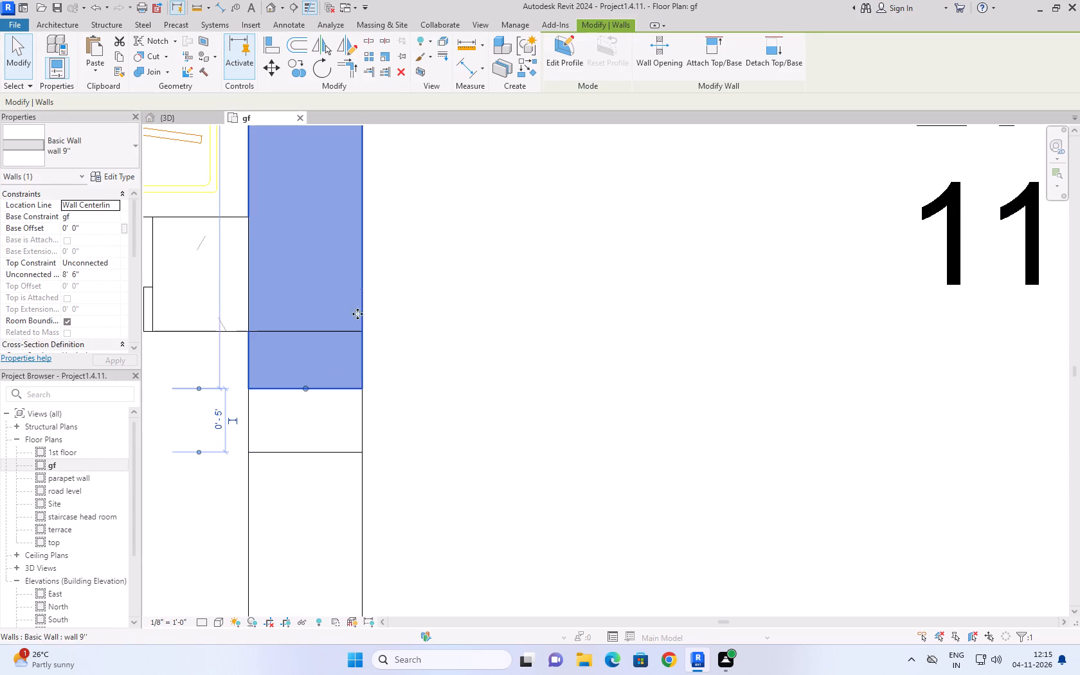
drag(307, 388, 307, 318)
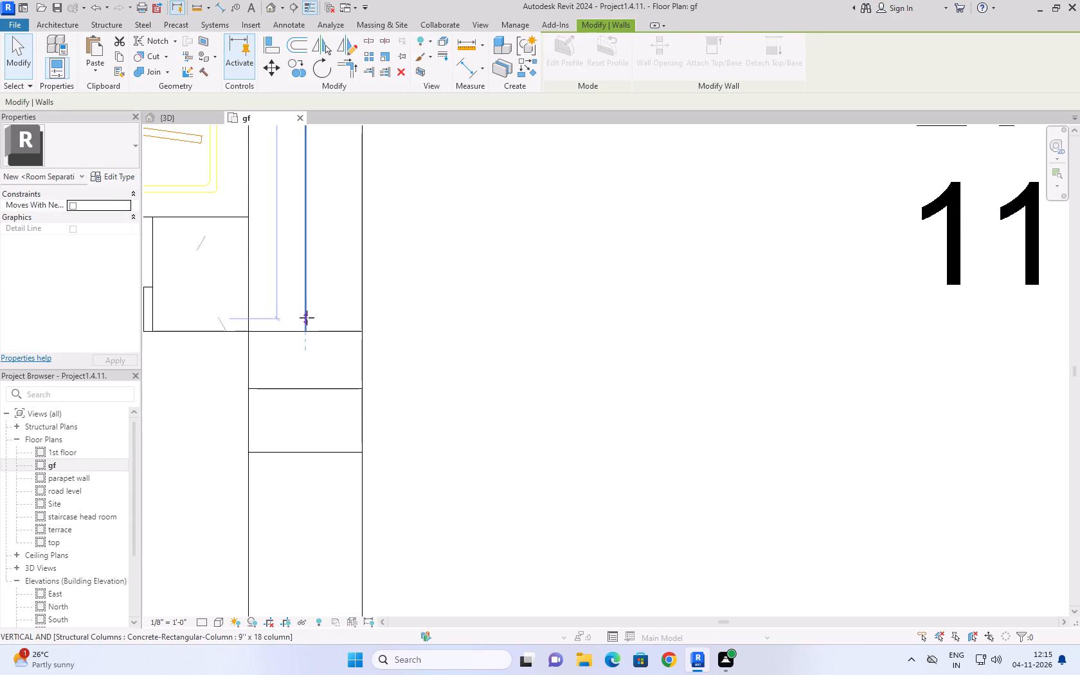
drag(307, 318, 310, 287)
click(203, 359)
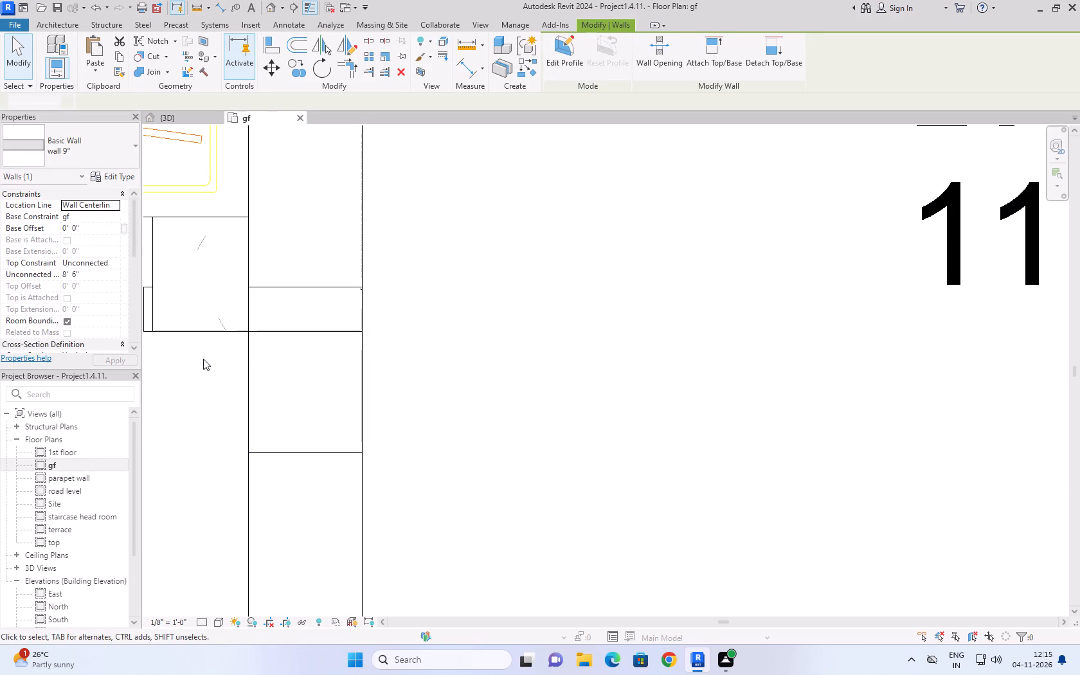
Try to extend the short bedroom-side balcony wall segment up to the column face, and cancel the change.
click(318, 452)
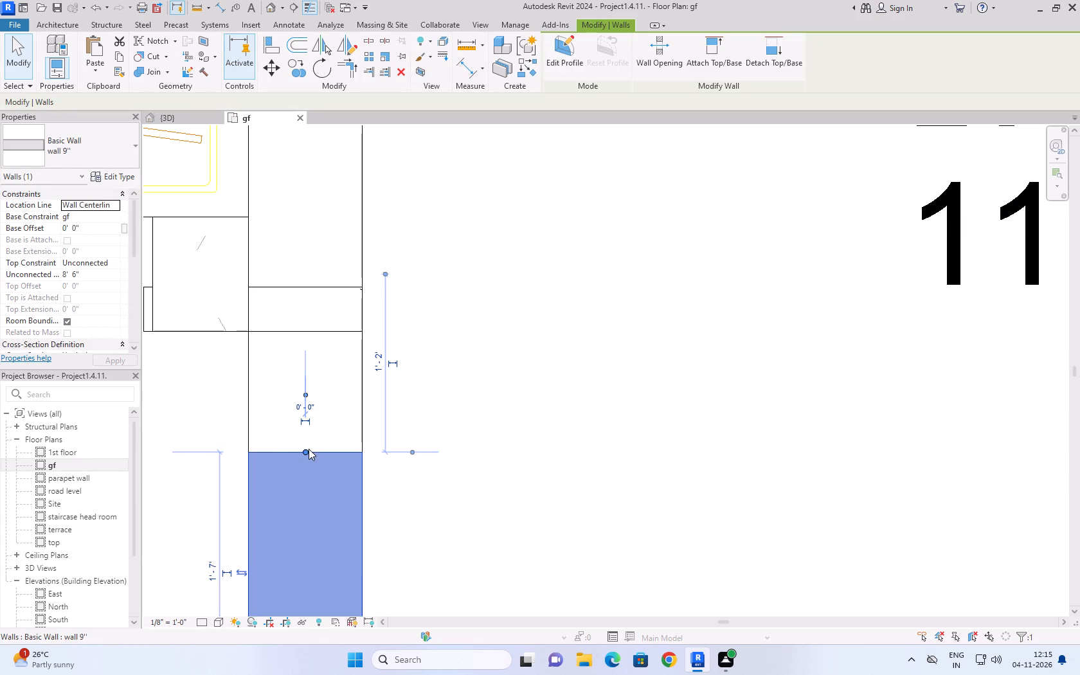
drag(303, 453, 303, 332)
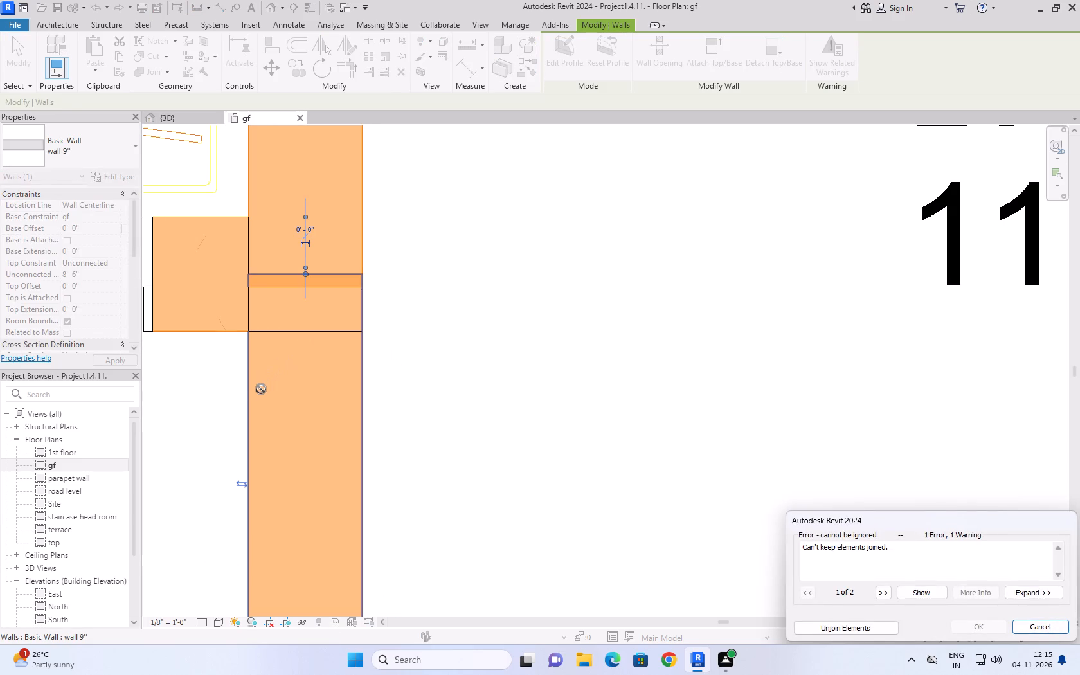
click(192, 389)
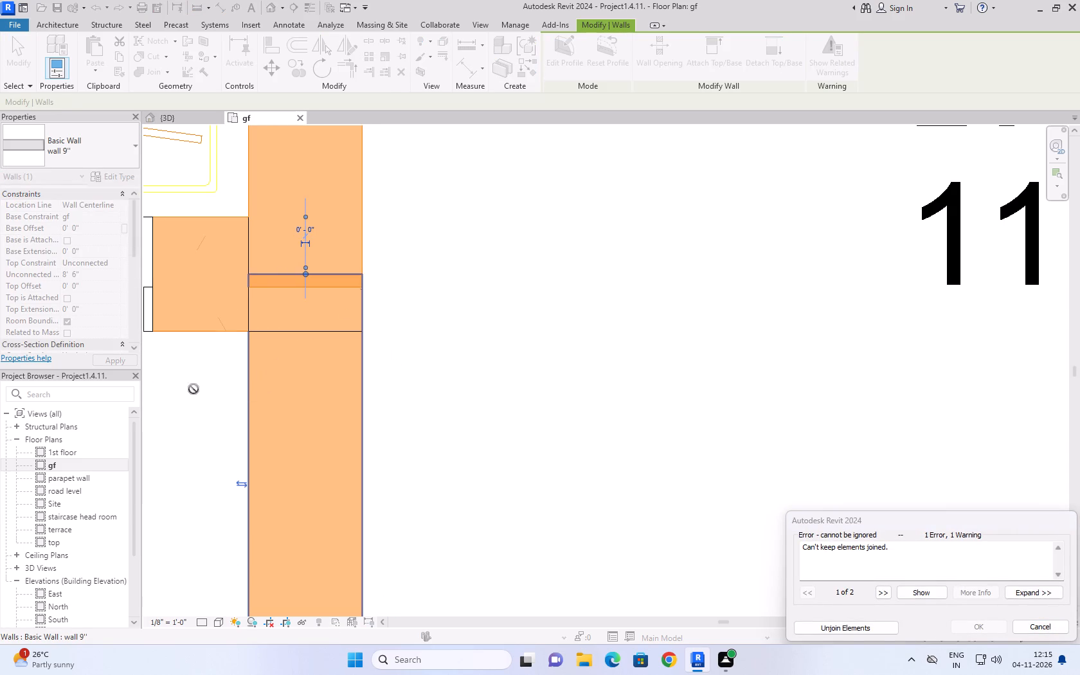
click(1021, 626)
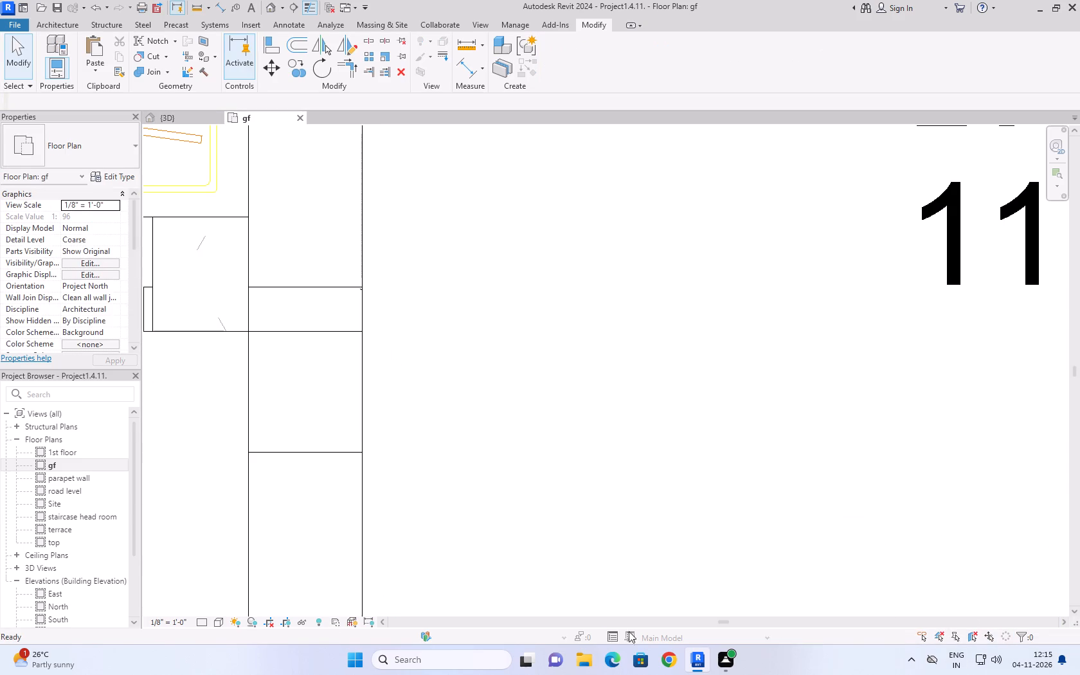
Pull the end of the long 9" wall farther back inside the column, to near the column's middle.
click(349, 454)
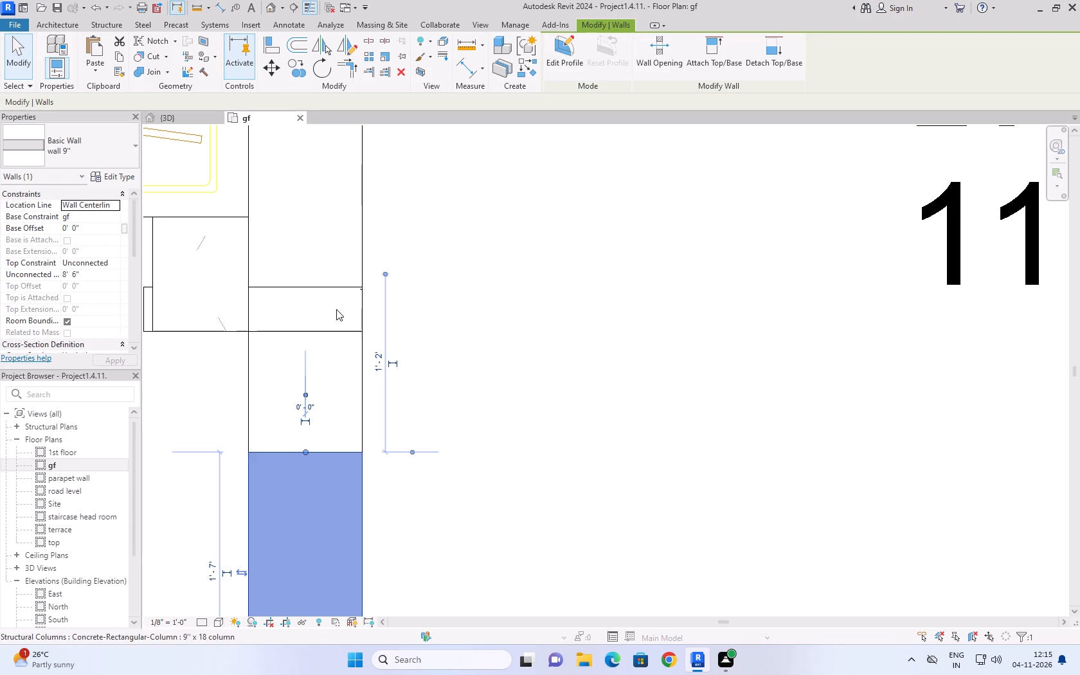
click(338, 287)
drag(307, 288, 305, 244)
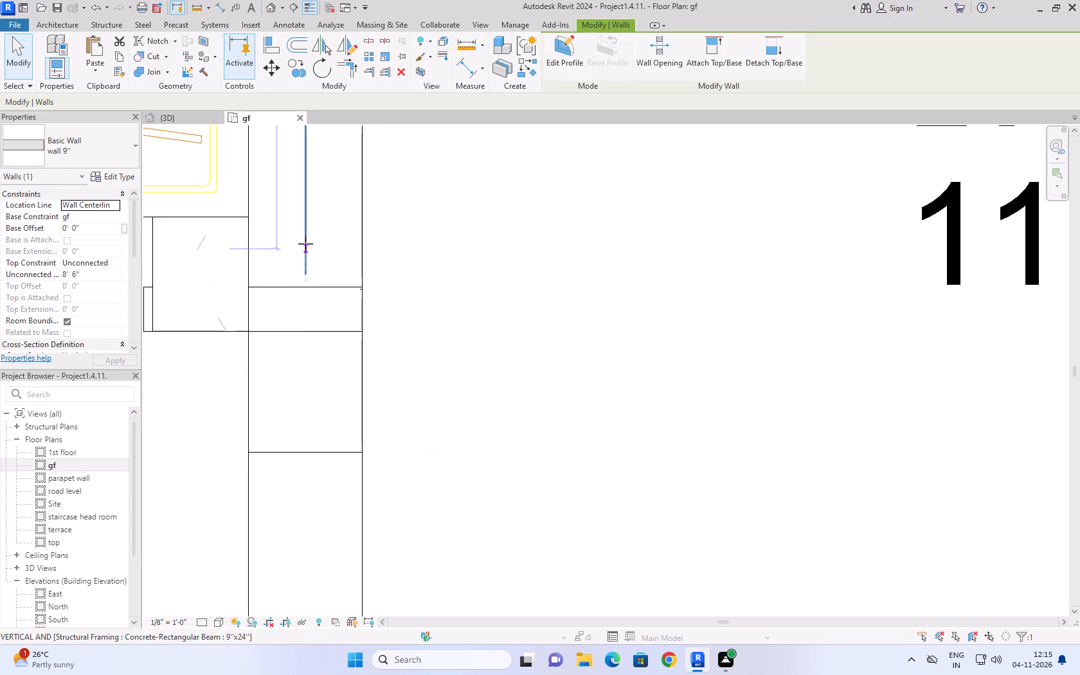
drag(305, 244, 304, 232)
click(204, 413)
Extend the short bedroom-side balcony wall segment toward the column to about 2' - 2" long, after inspecting it in 3D.
scroll(258, 429, down, 9)
click(186, 116)
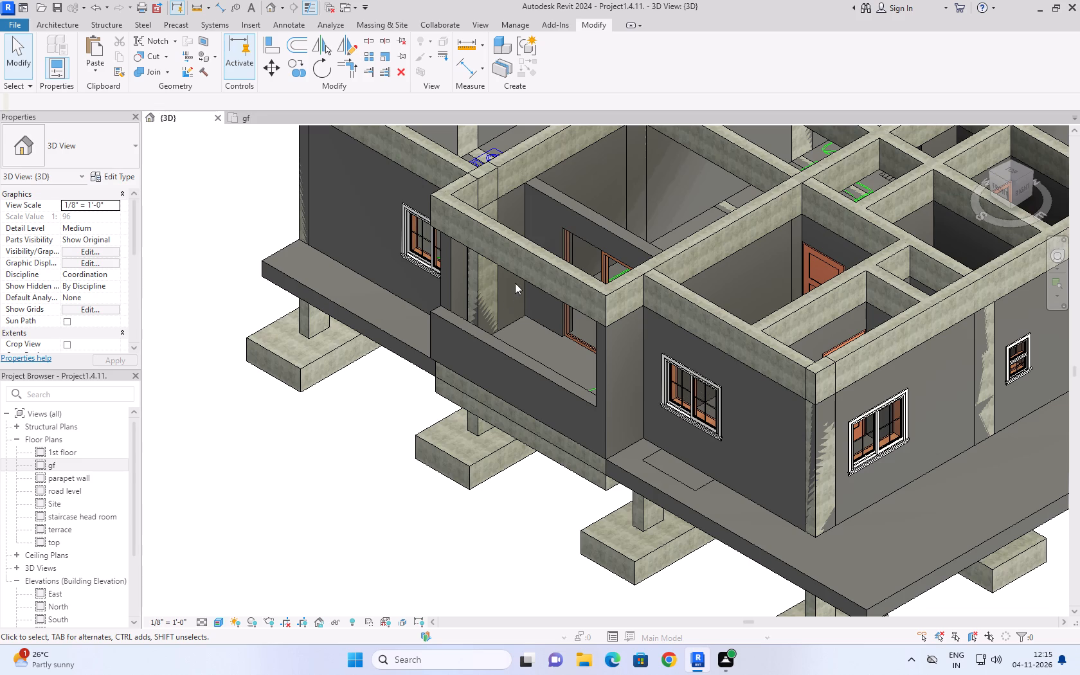
click(514, 299)
click(444, 274)
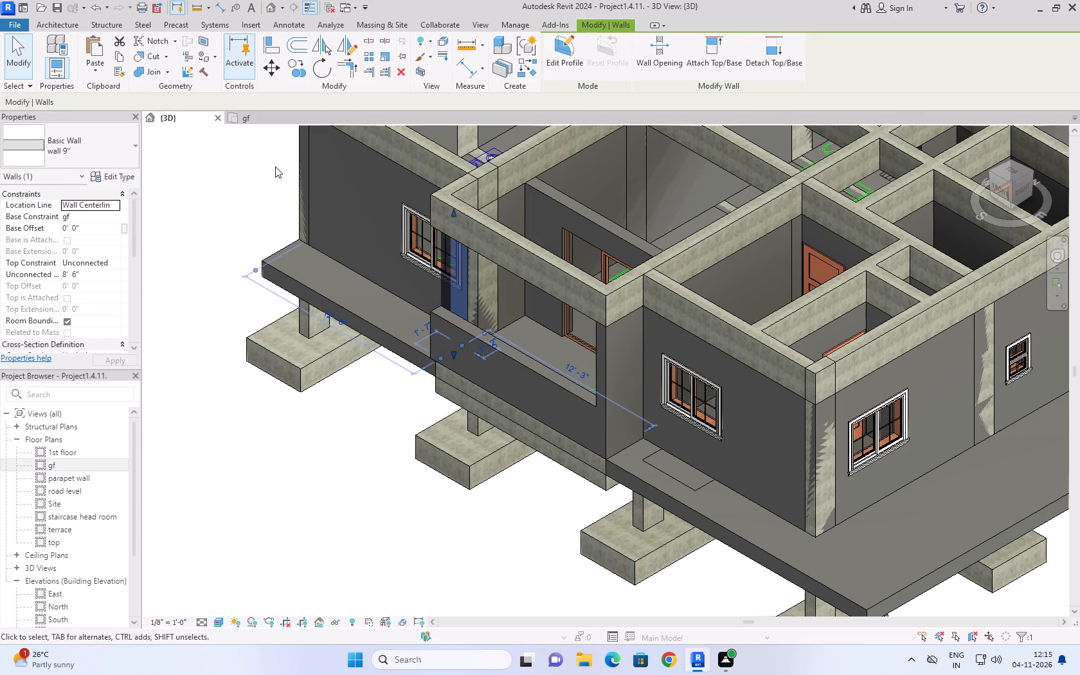
click(267, 121)
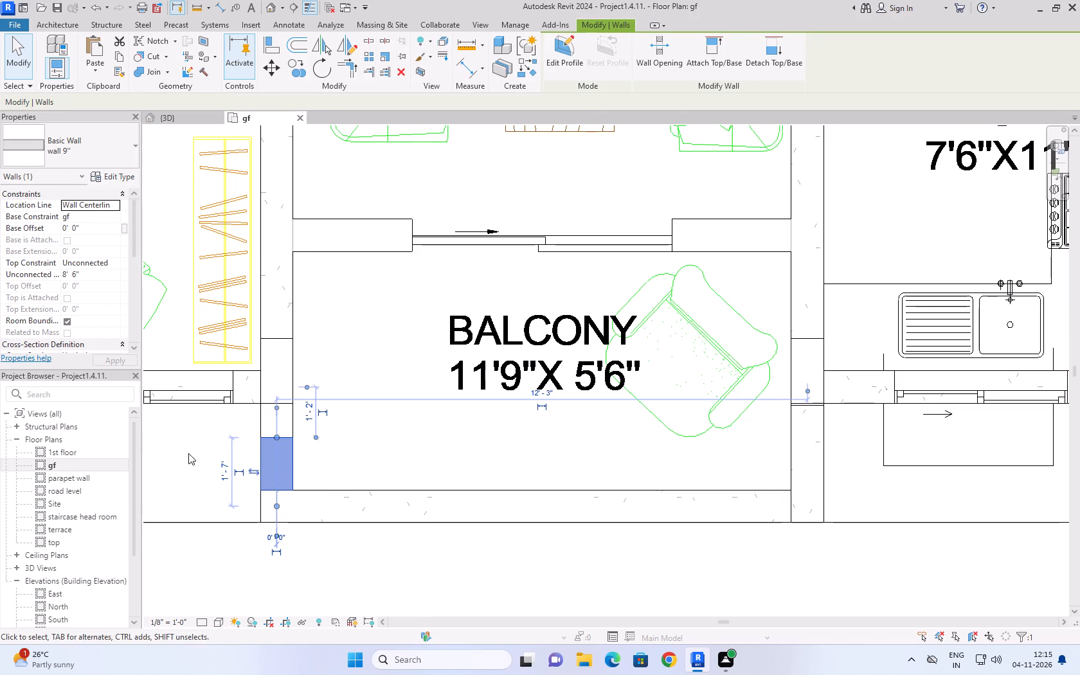
scroll(251, 428, up, 6)
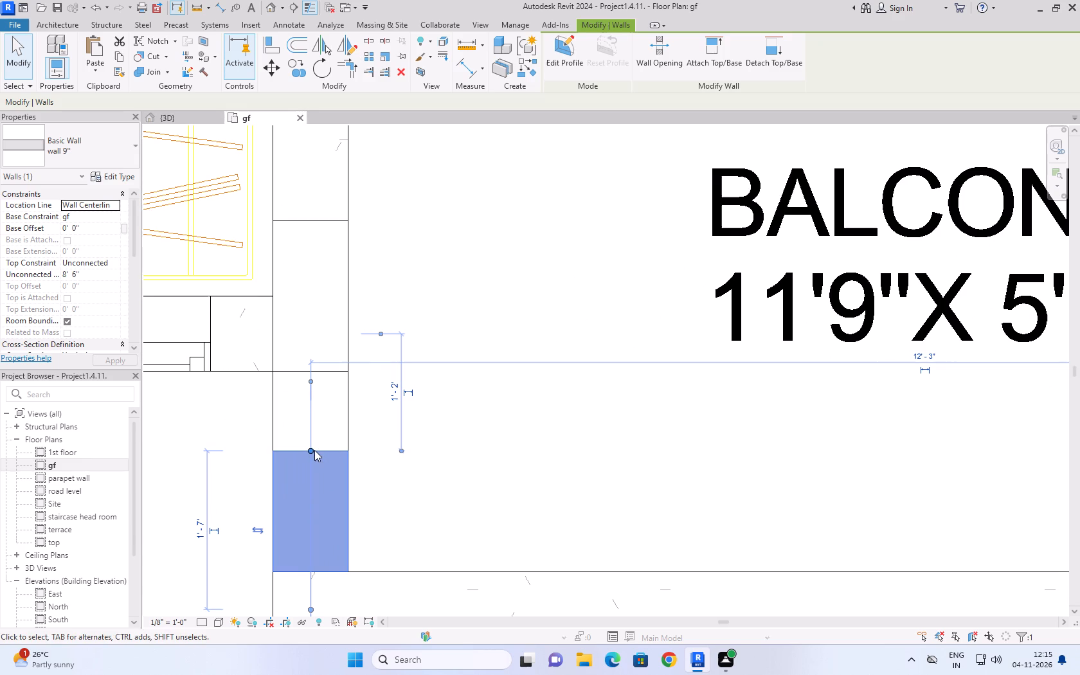
drag(311, 451, 311, 391)
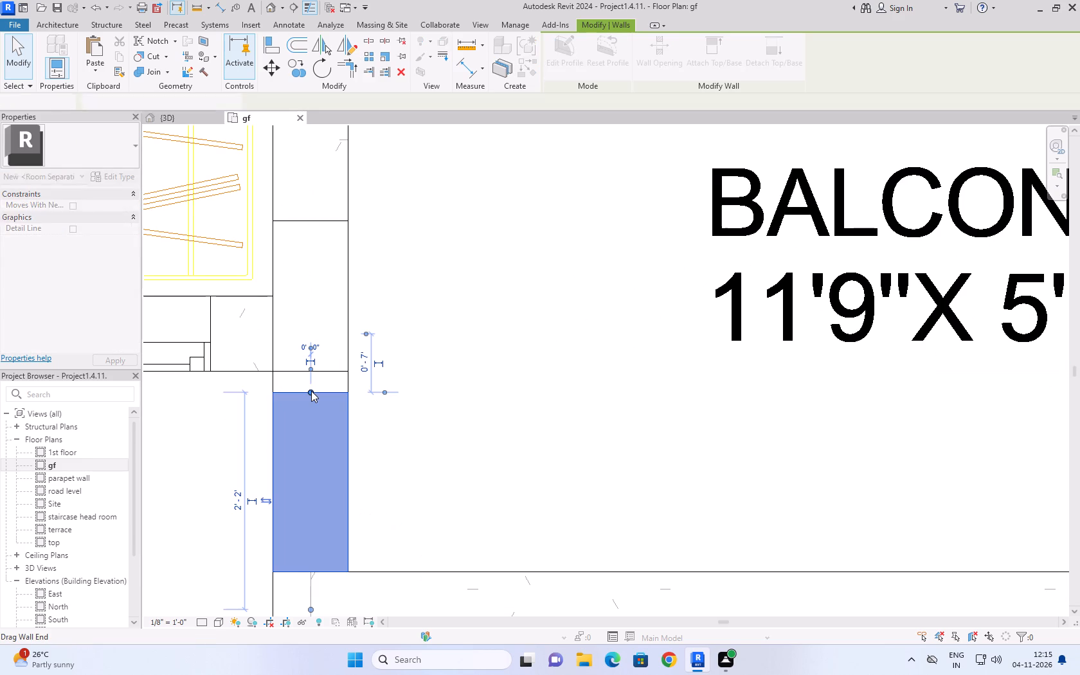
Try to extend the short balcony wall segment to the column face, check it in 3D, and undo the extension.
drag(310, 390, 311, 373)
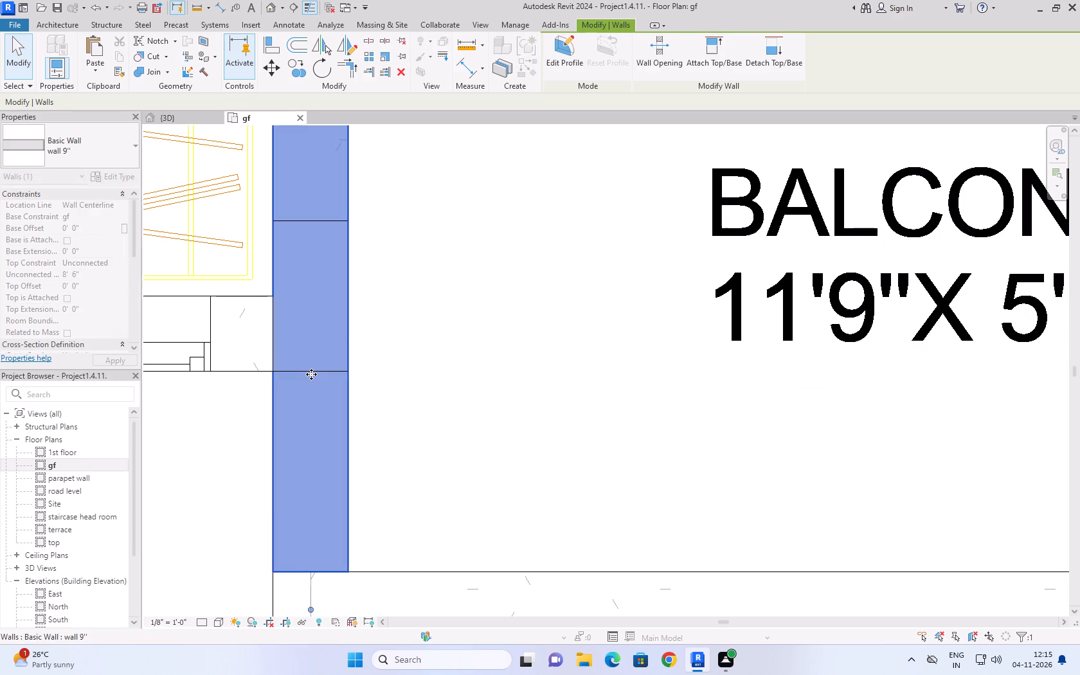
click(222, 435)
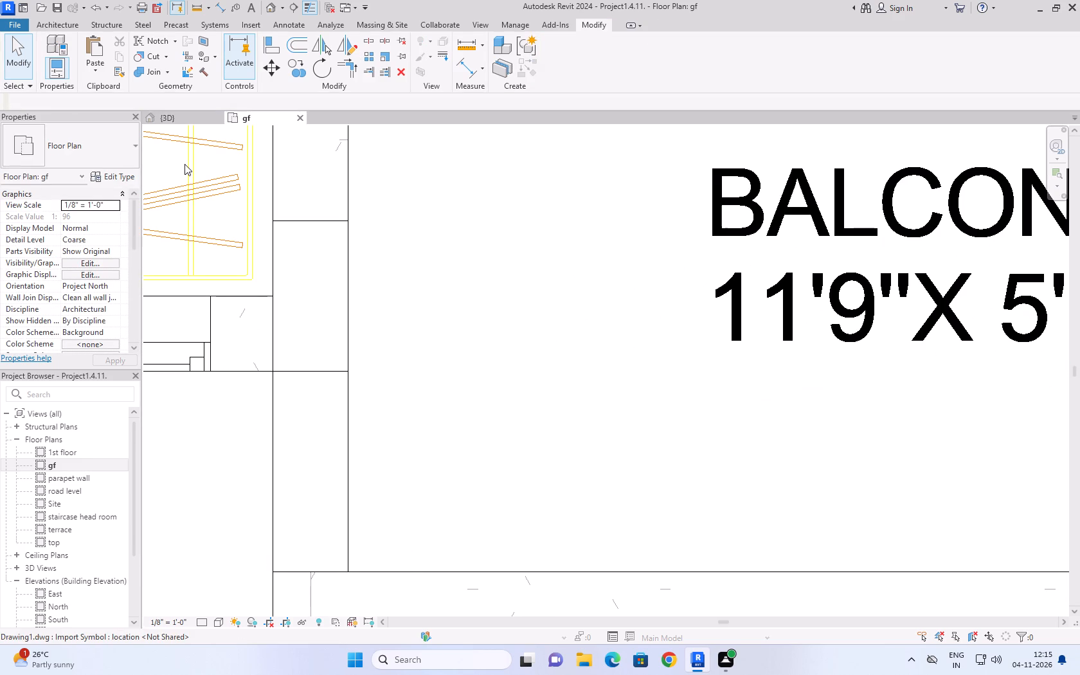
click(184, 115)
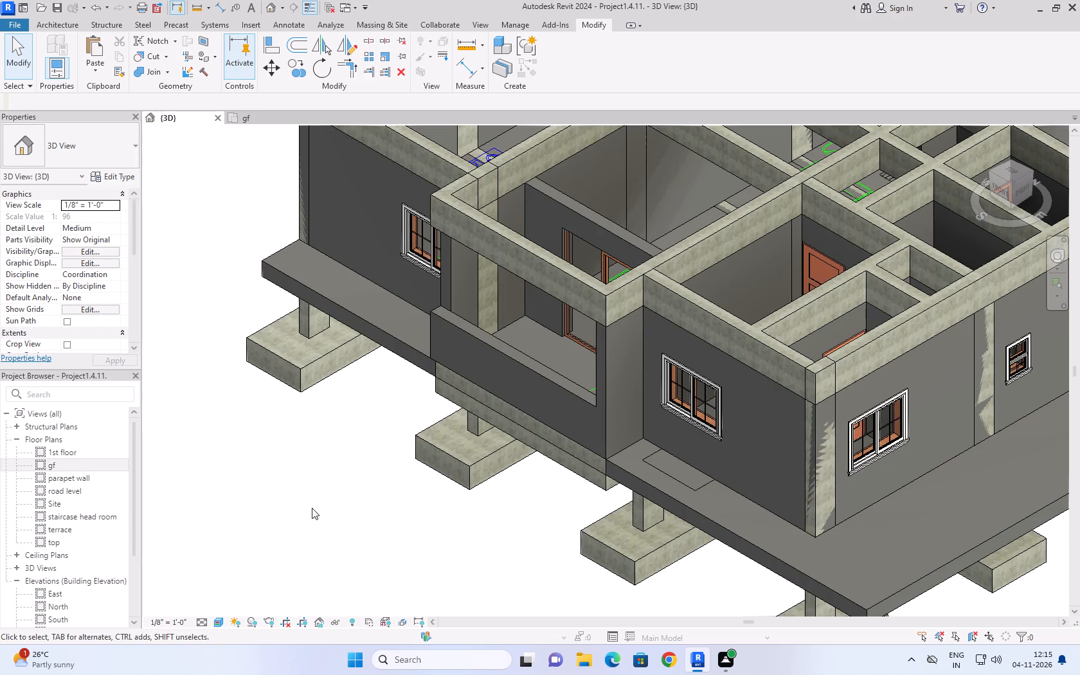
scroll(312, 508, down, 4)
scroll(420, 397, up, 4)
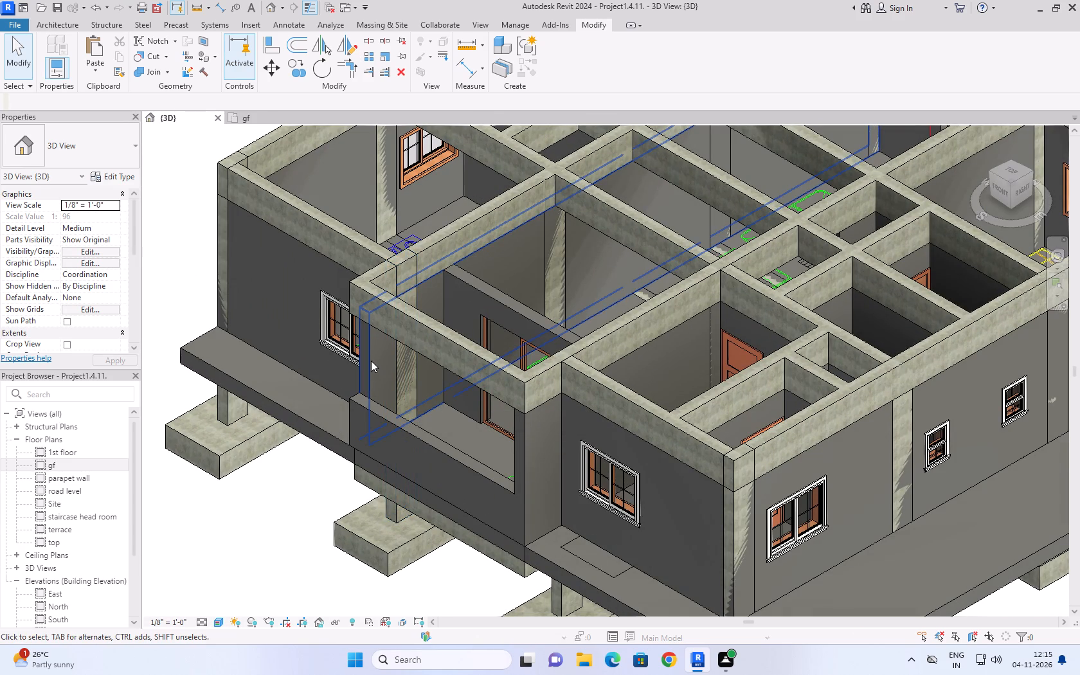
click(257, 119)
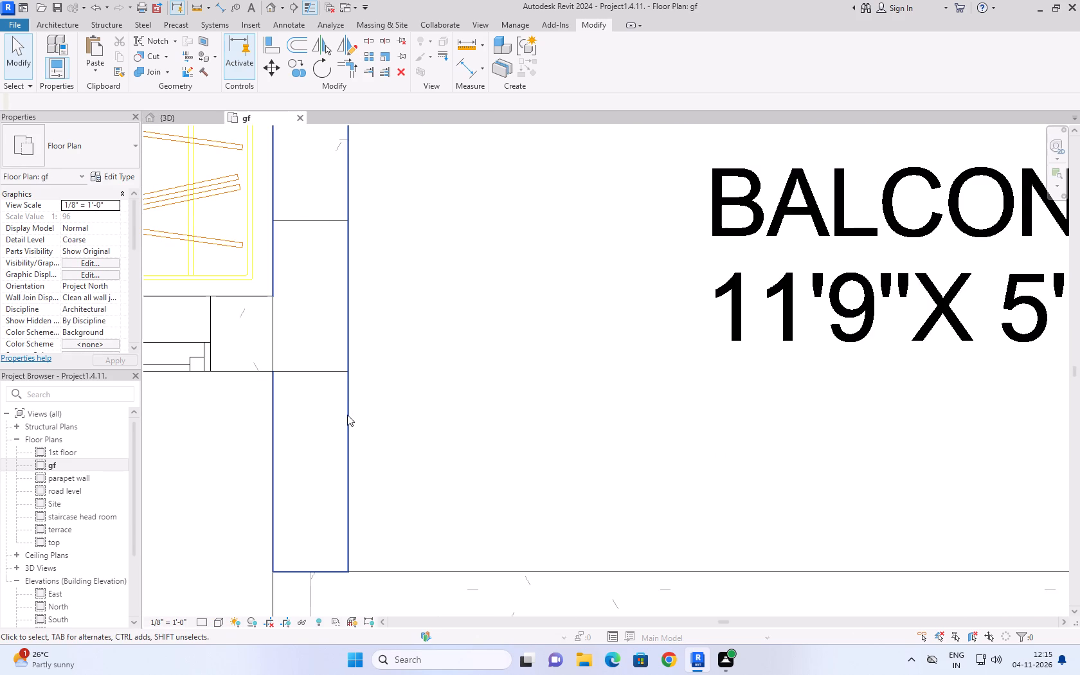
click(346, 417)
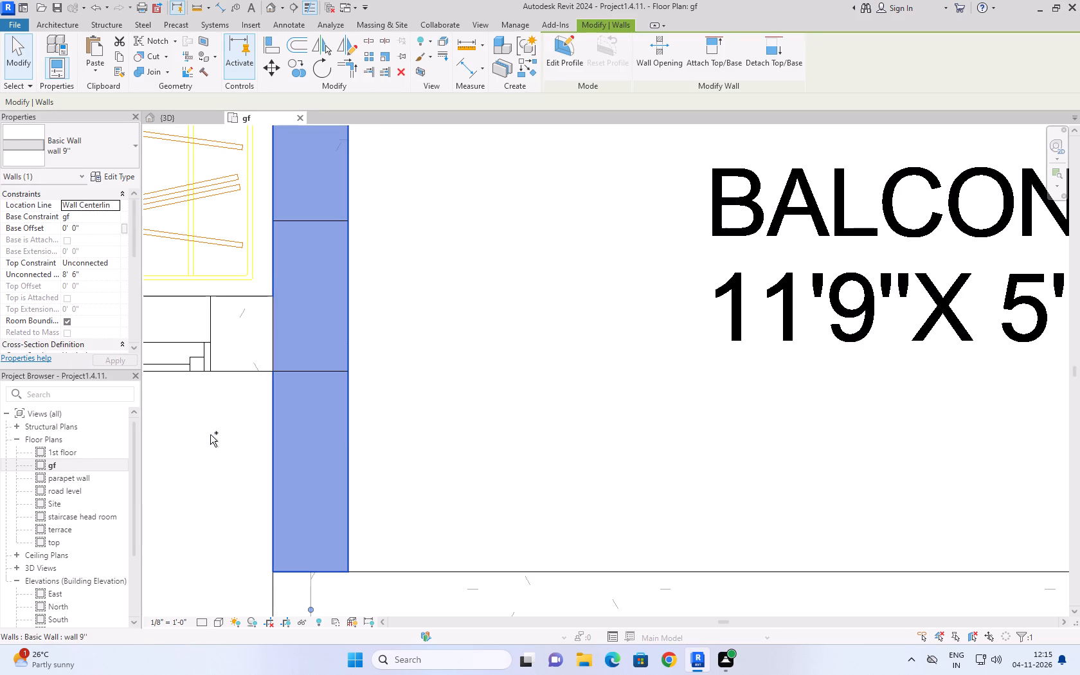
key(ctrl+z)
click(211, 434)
Extend the short bedroom-side balcony wall segment in small increments toward the column face, to about 2' - 4 1/4" long.
click(307, 390)
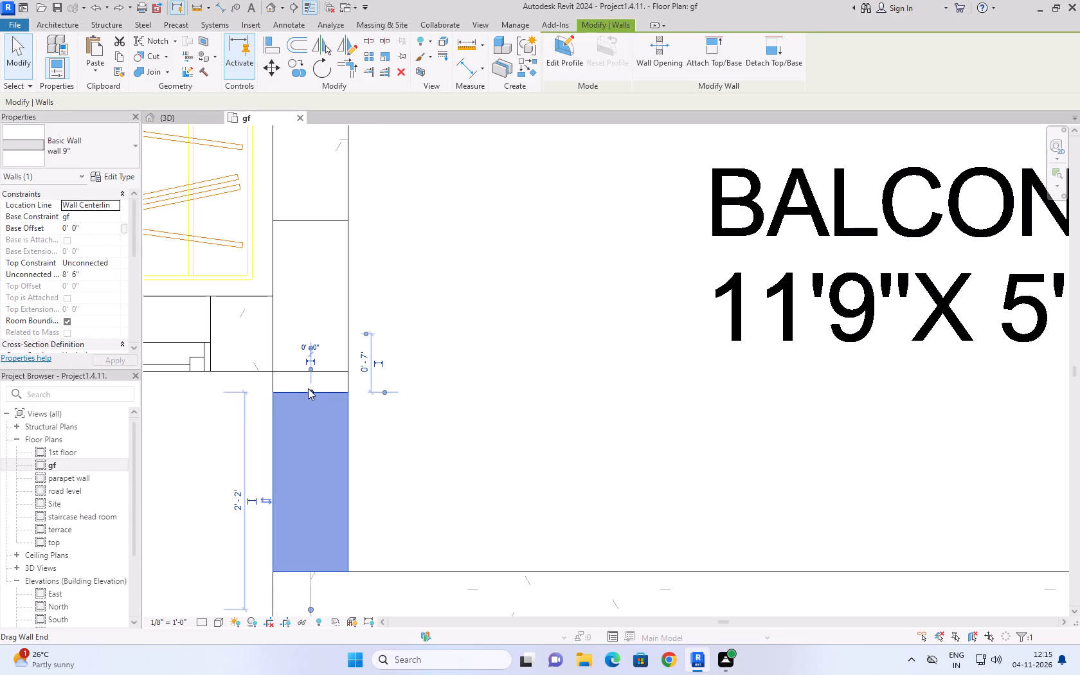
key(Up)
key(Up)
key(Up)
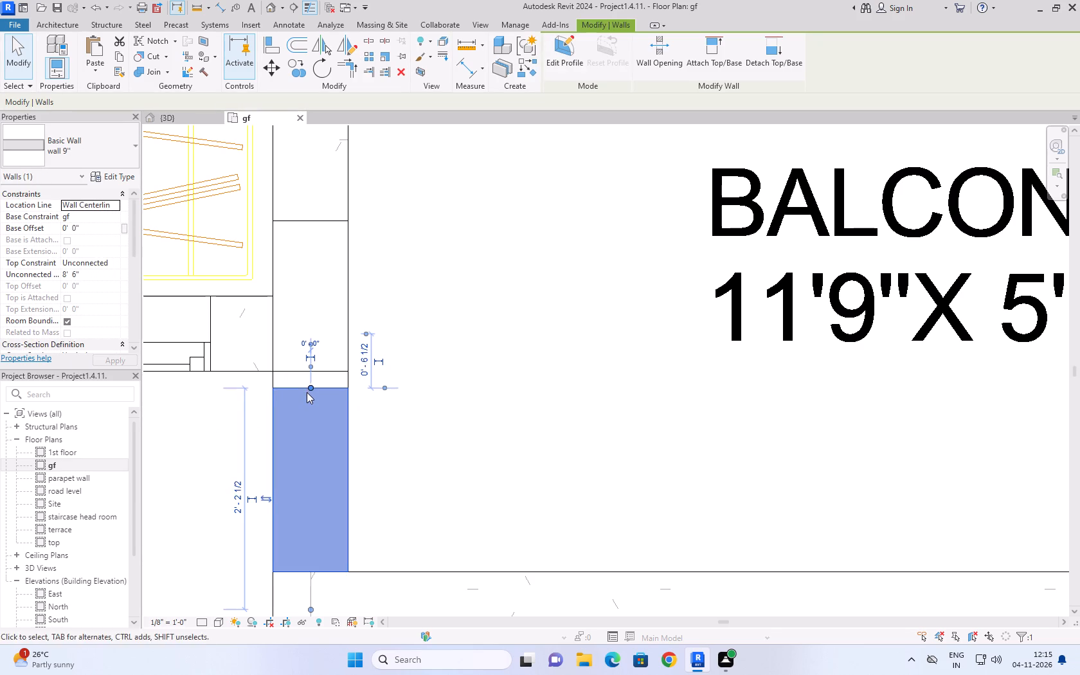
key(Up)
key(Up)
key(Up)
key(Up)
key(Up)
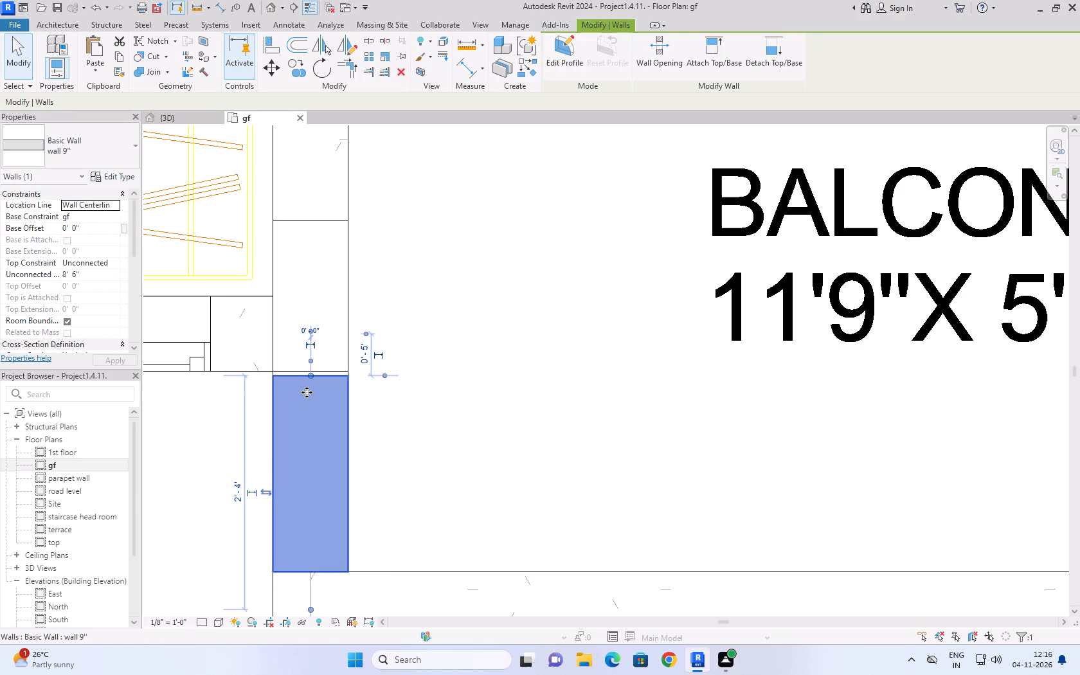
key(Up)
click(201, 417)
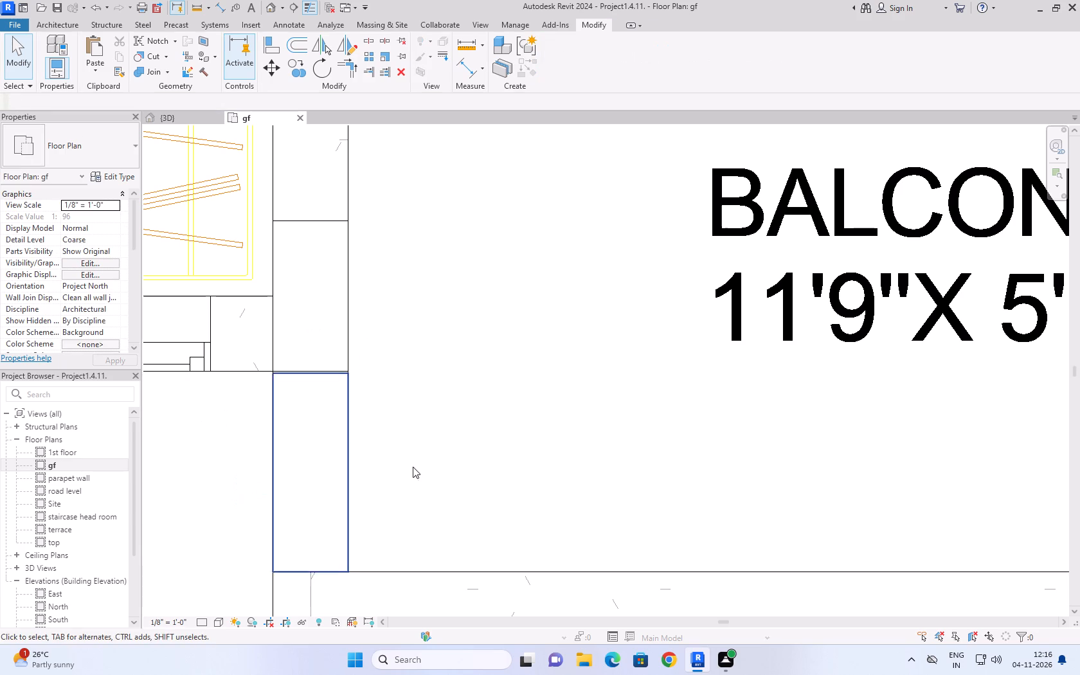
Set the unconnected height of the short bedroom-side balcony wall segment to 3' and check it in 3D.
click(273, 474)
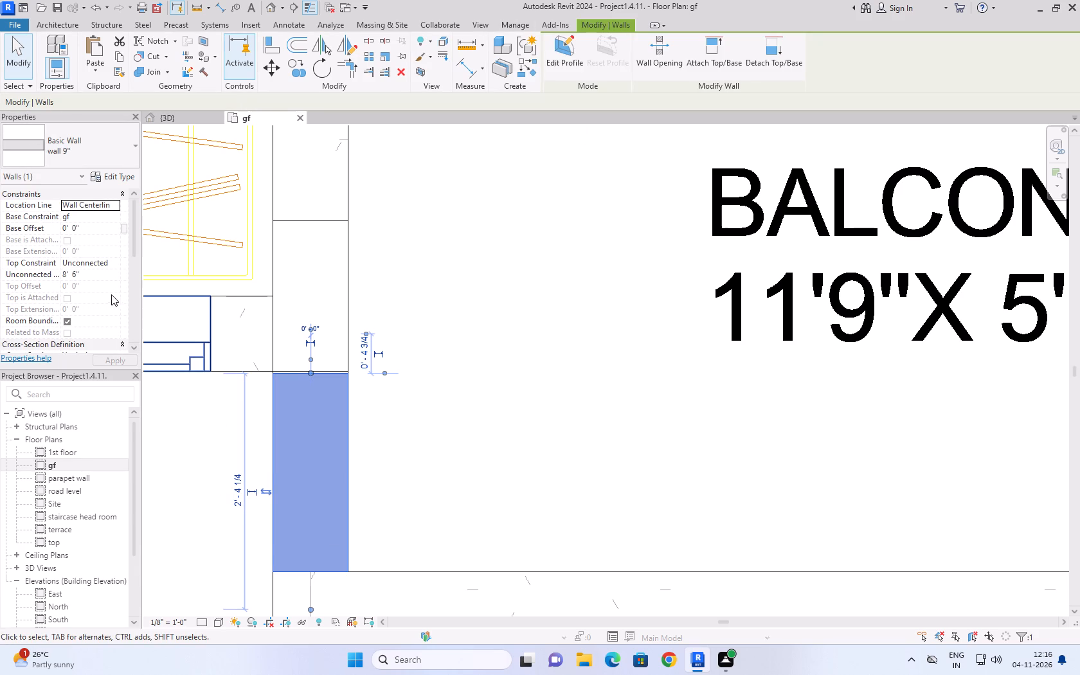
click(110, 272)
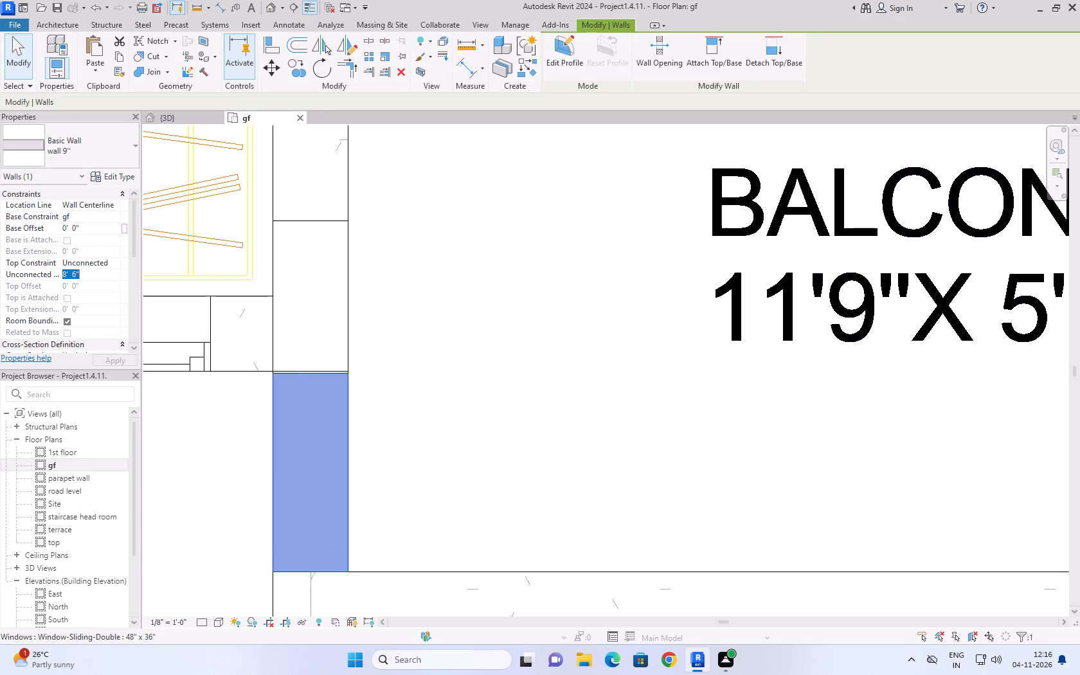
key(3)
key(apostrophe)
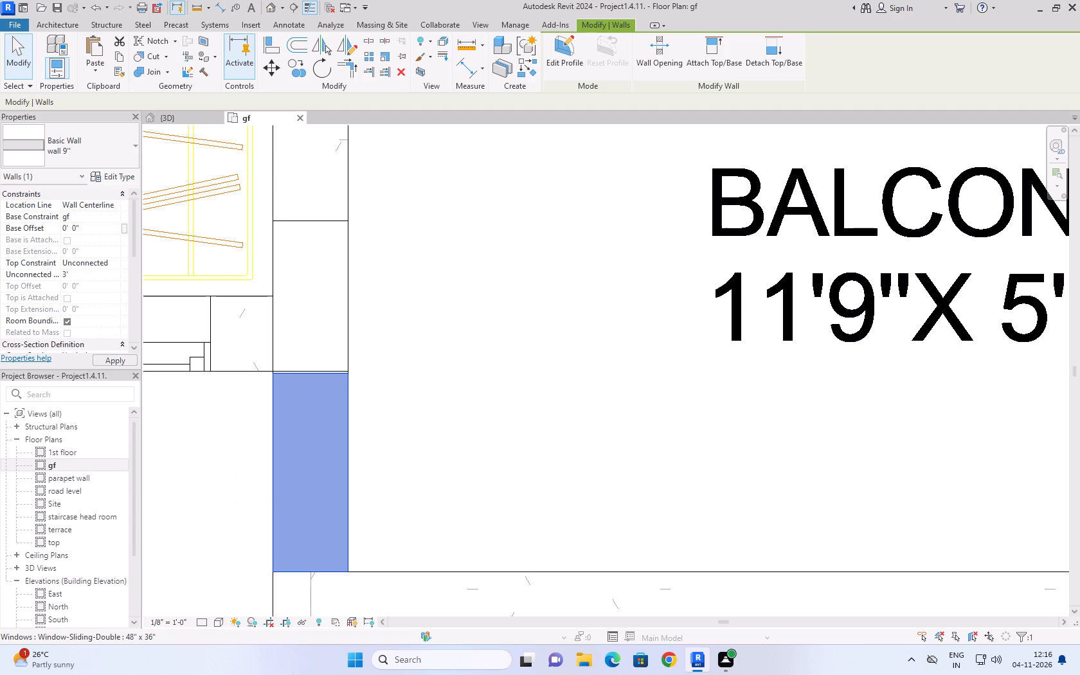
click(188, 115)
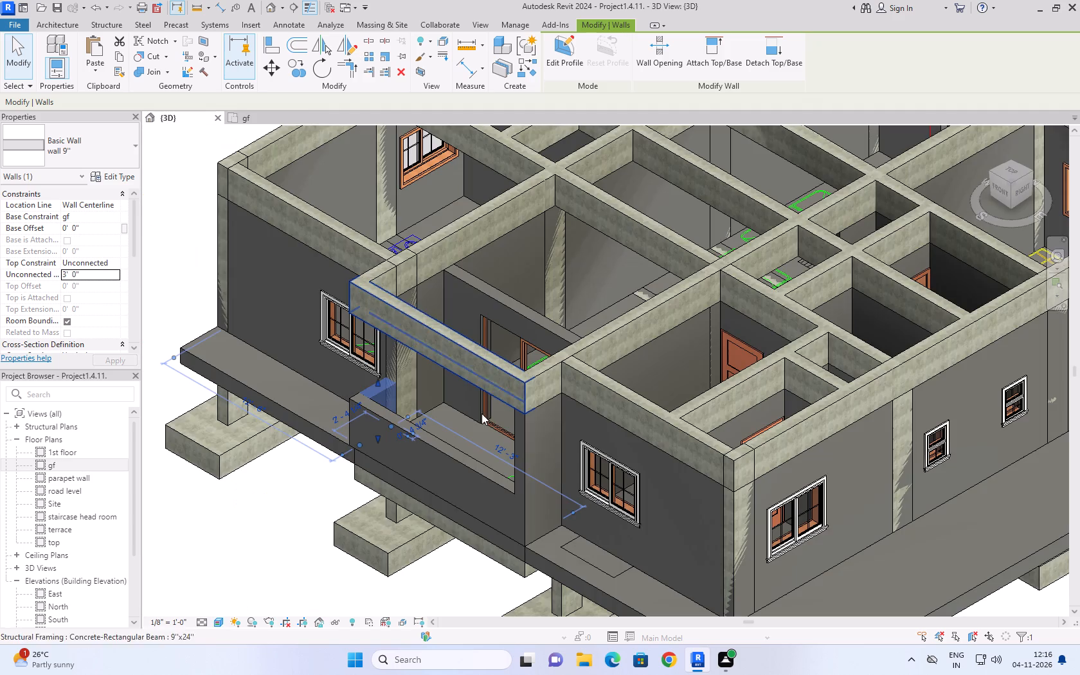
click(275, 504)
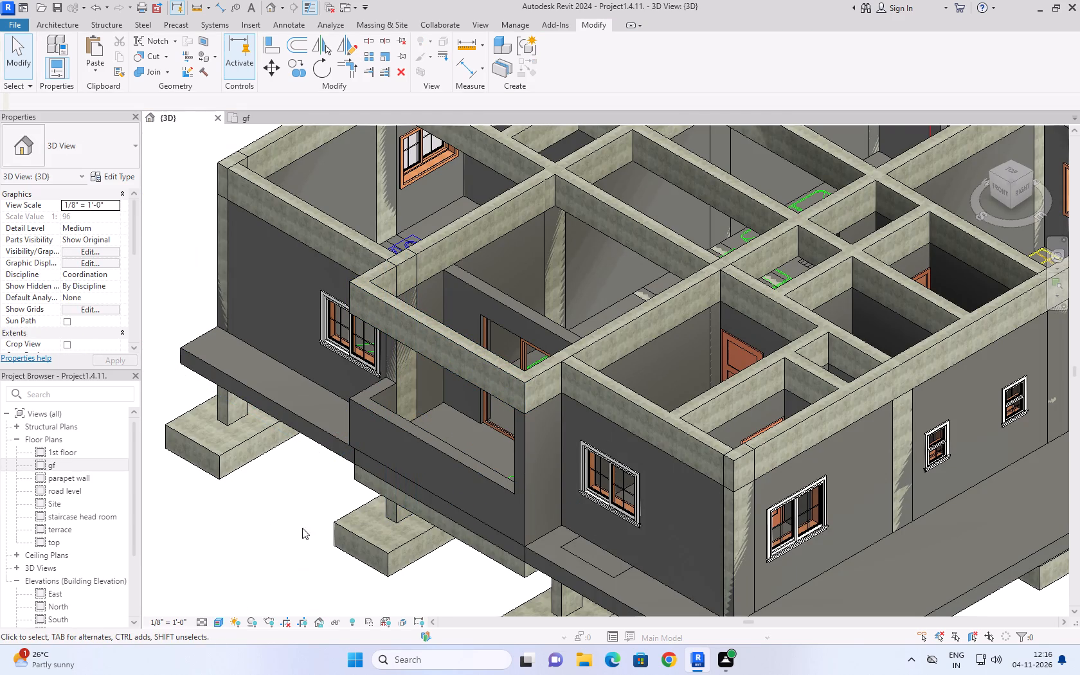
Set the unconnected height of the kitchen-side balcony wall segment to 3'.
scroll(486, 615, up, 1)
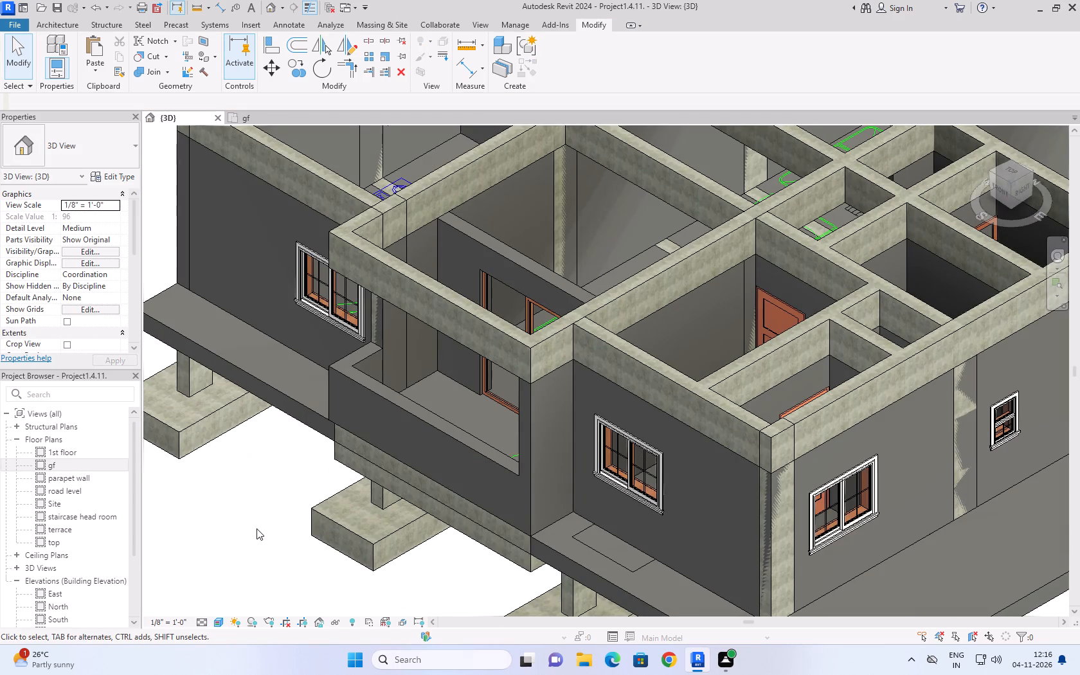
click(534, 413)
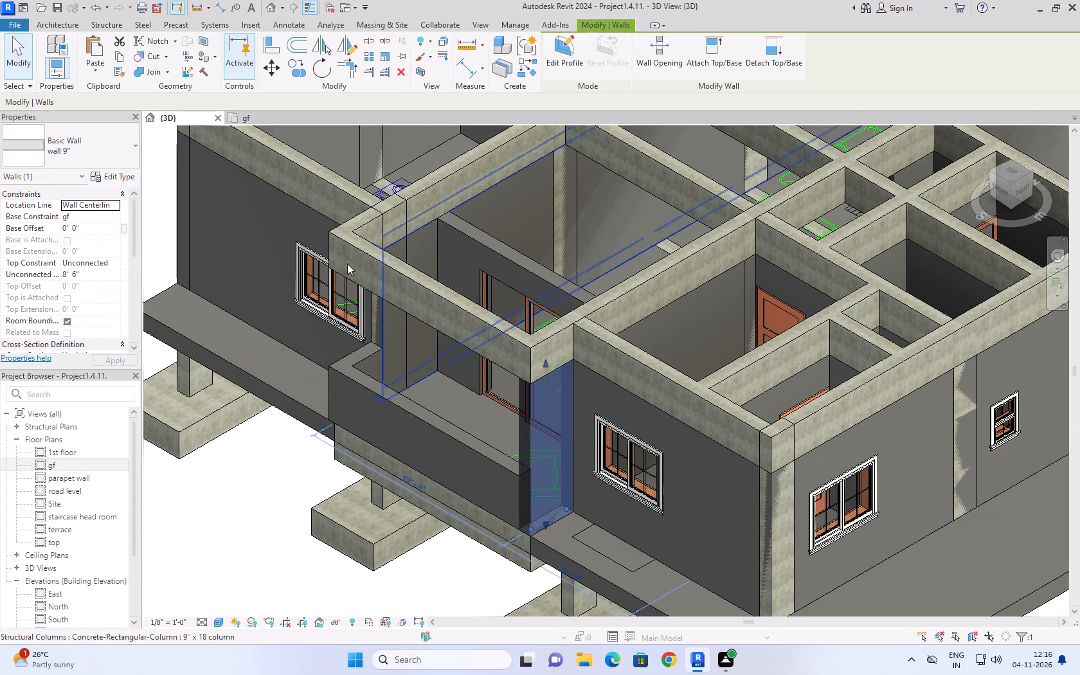
click(98, 269)
click(100, 273)
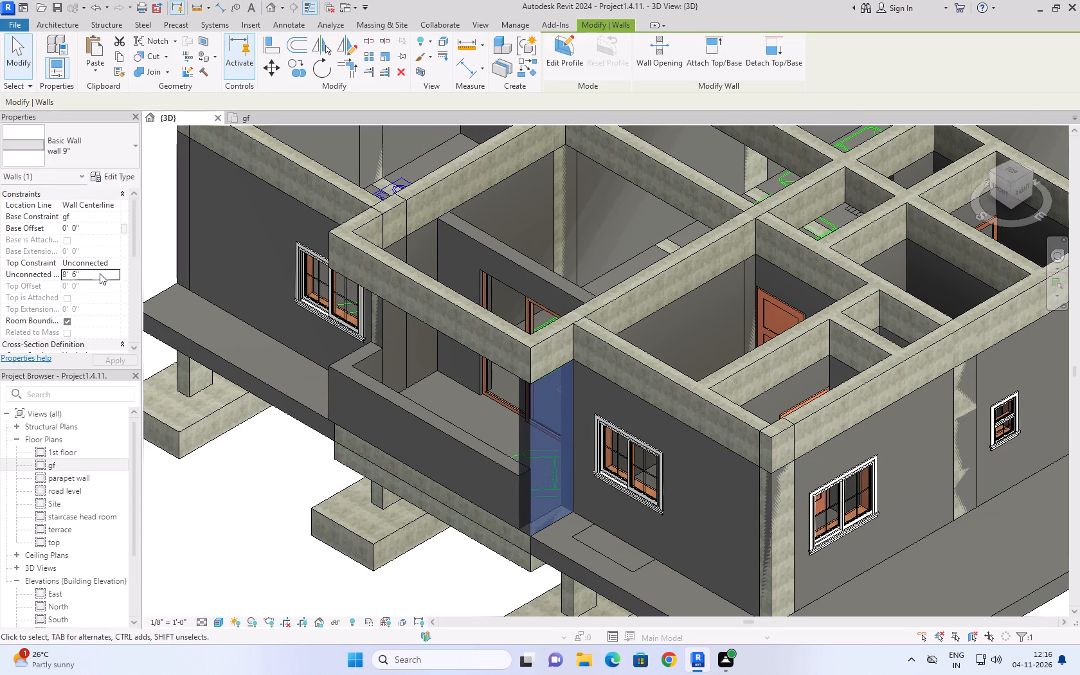
key(3)
key(apostrophe)
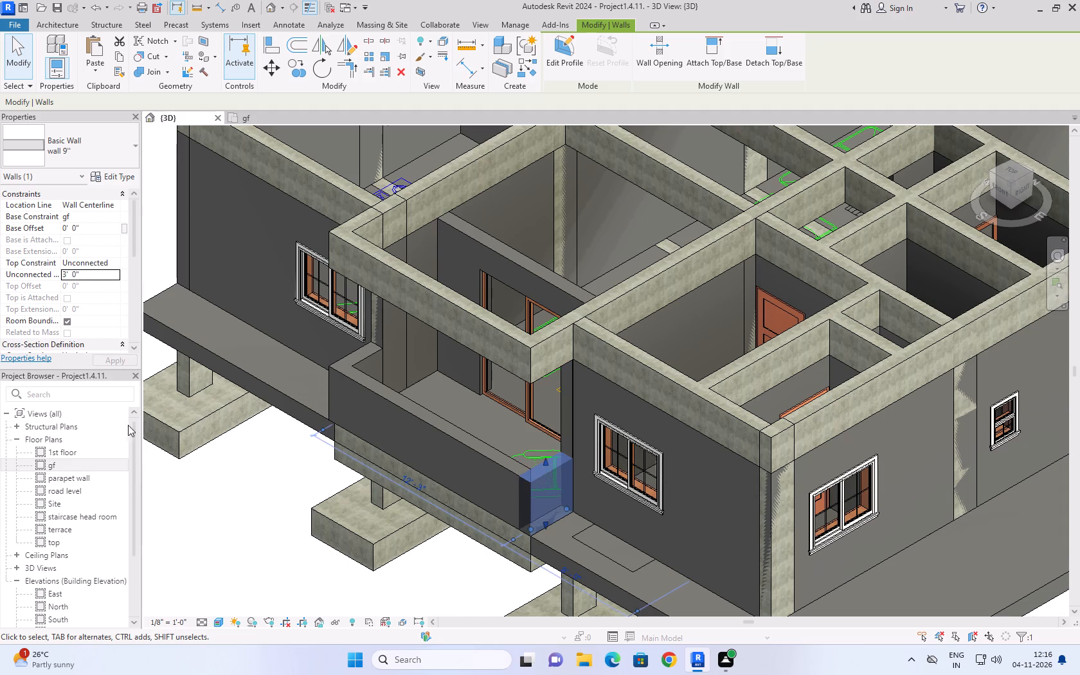
click(199, 502)
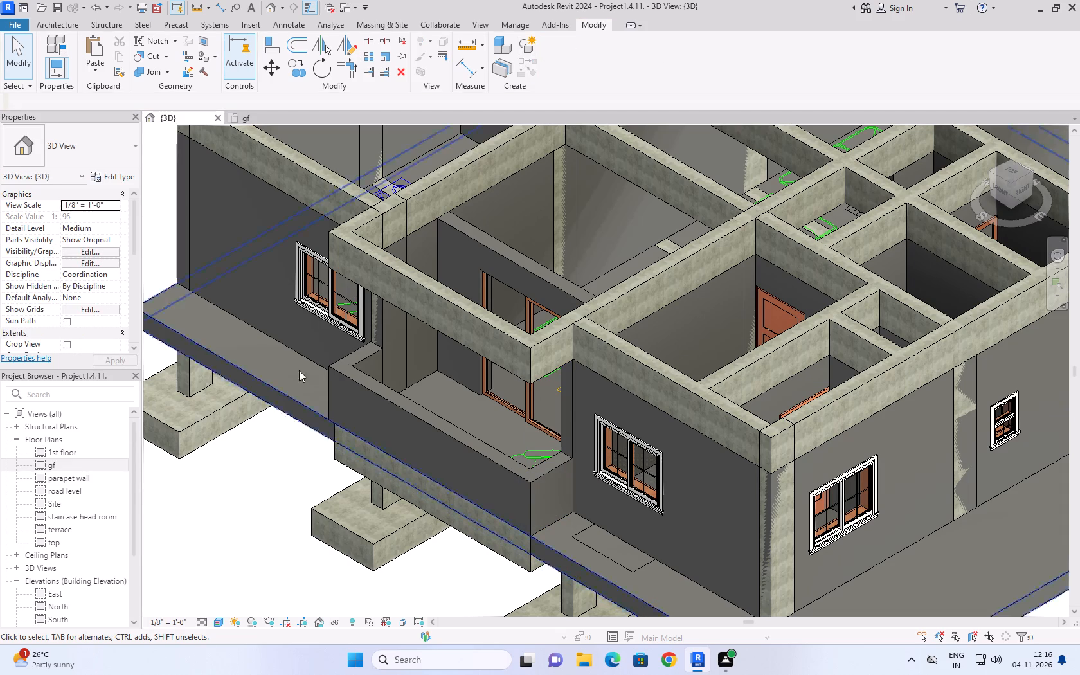
Examine the balcony's side and front parapet walls in the gf floor plan and the 3D view.
click(269, 120)
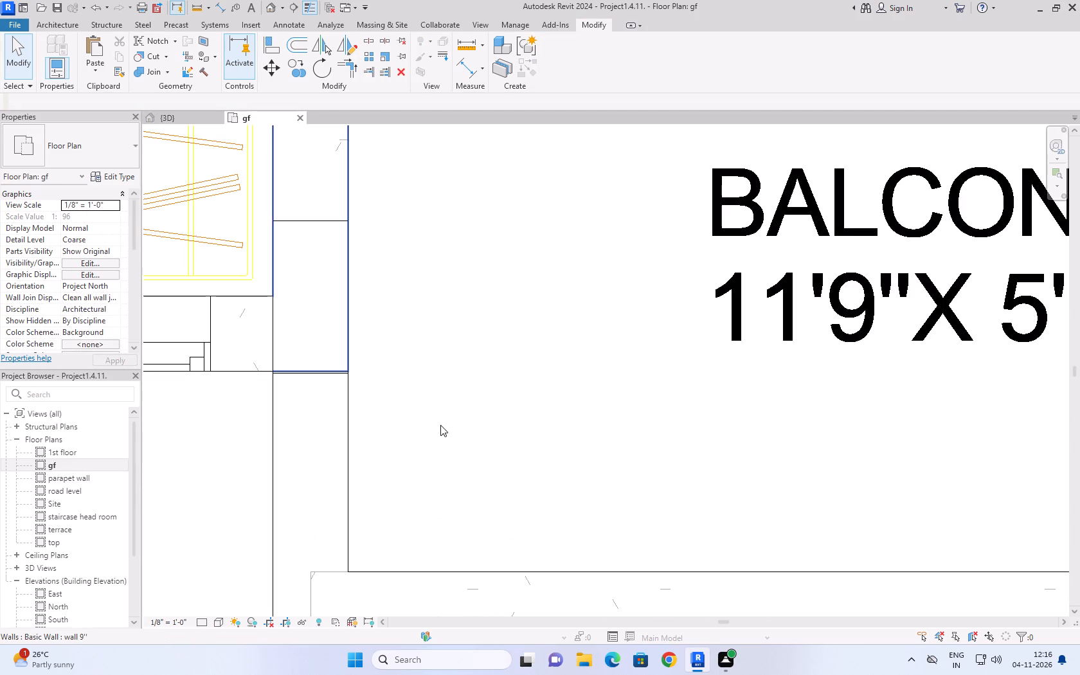
scroll(353, 421, down, 7)
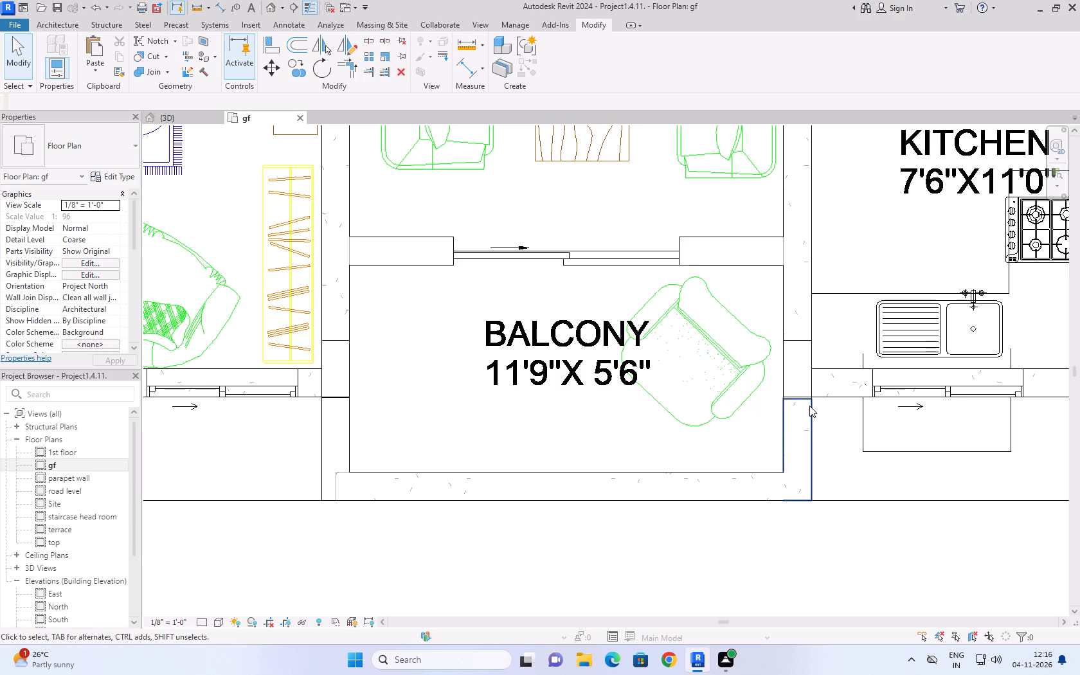
scroll(814, 404, up, 1)
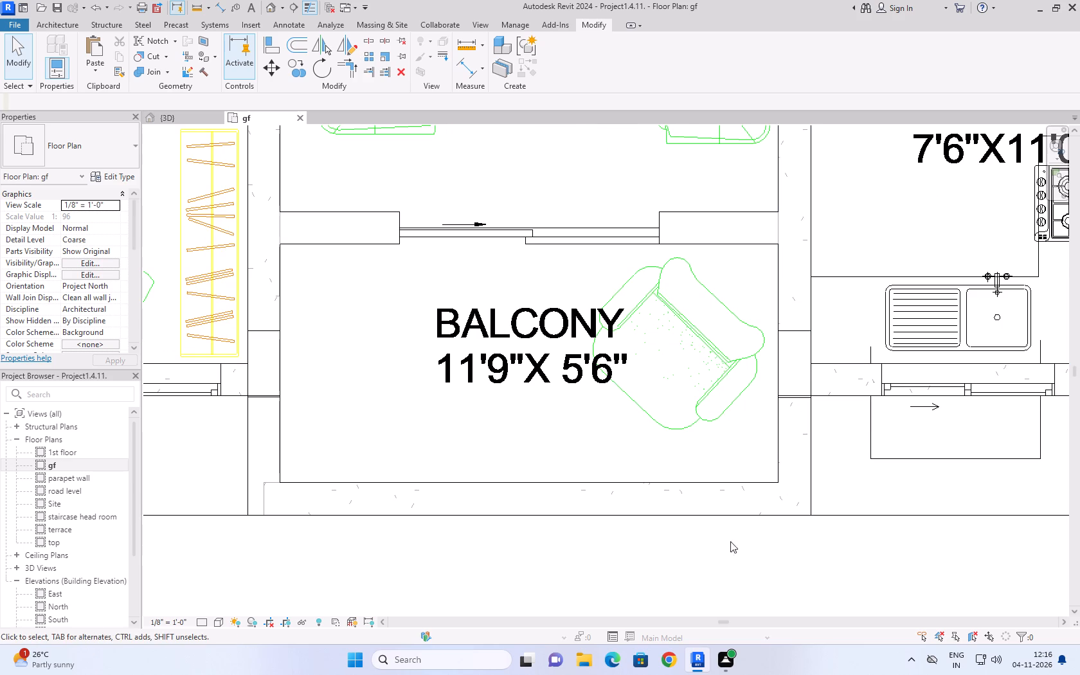
click(624, 564)
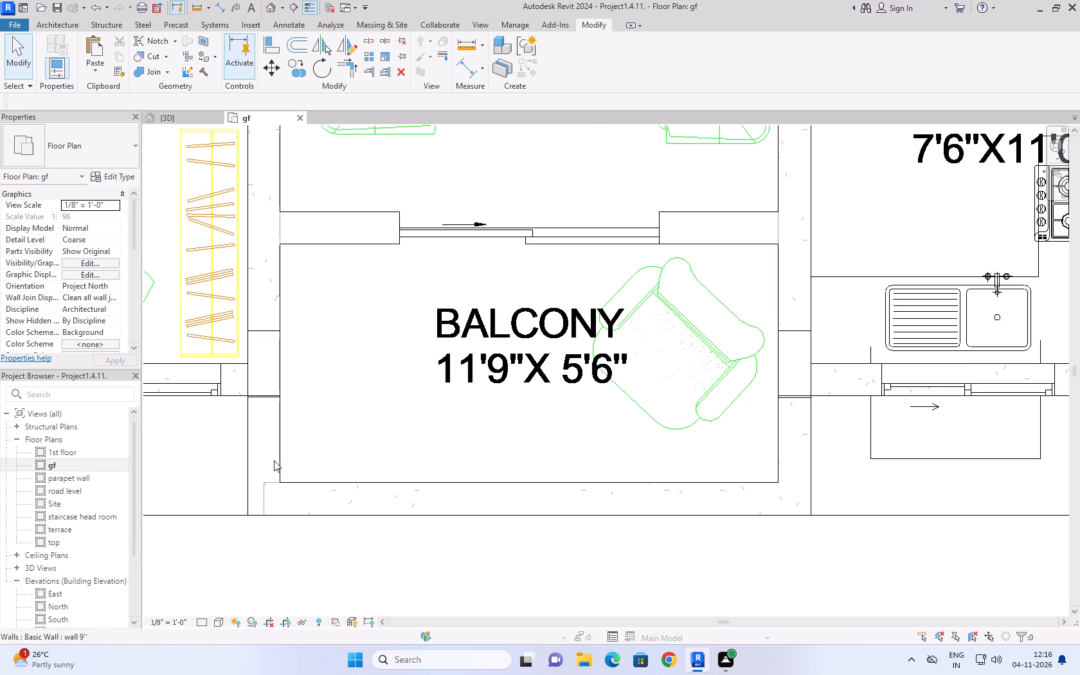
click(321, 487)
click(156, 454)
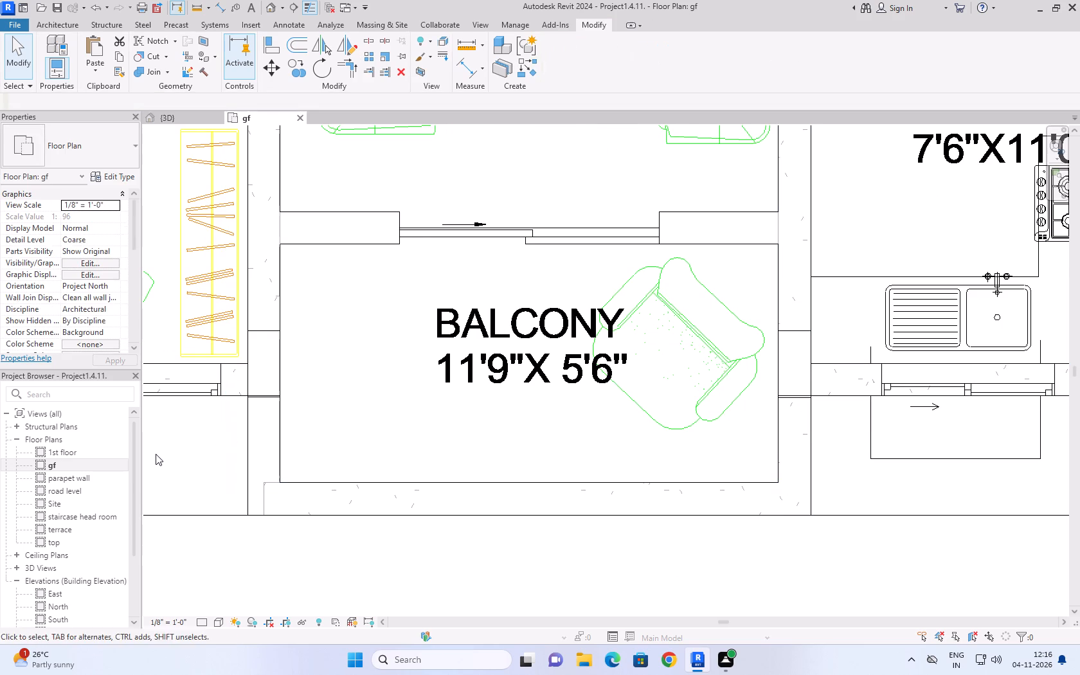
click(188, 120)
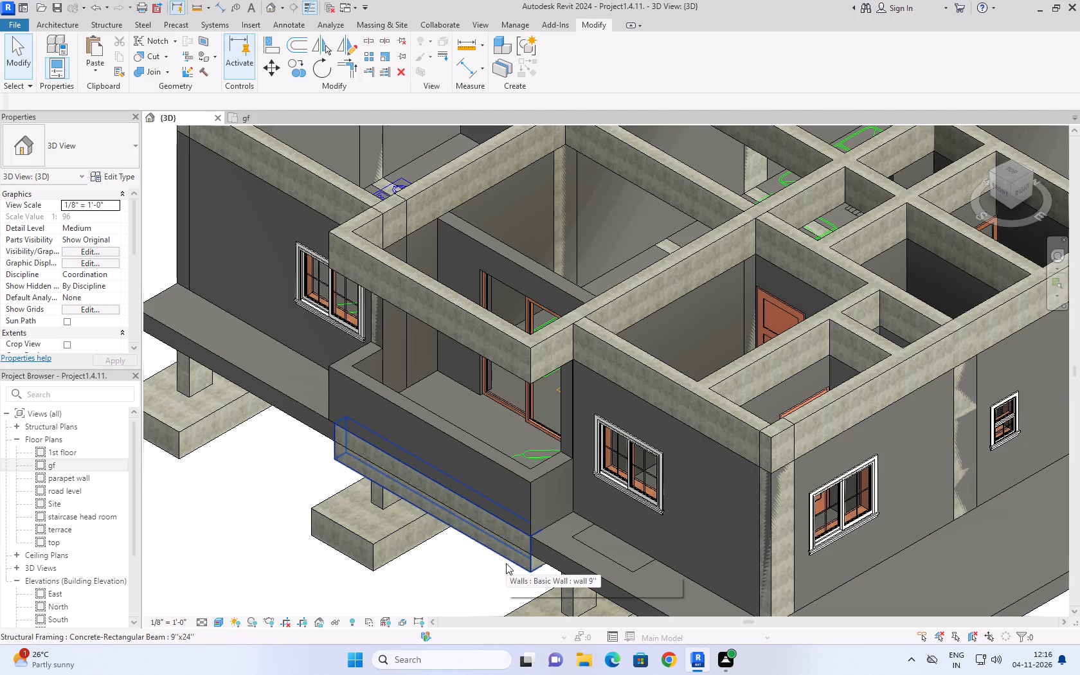
scroll(529, 597, up, 1)
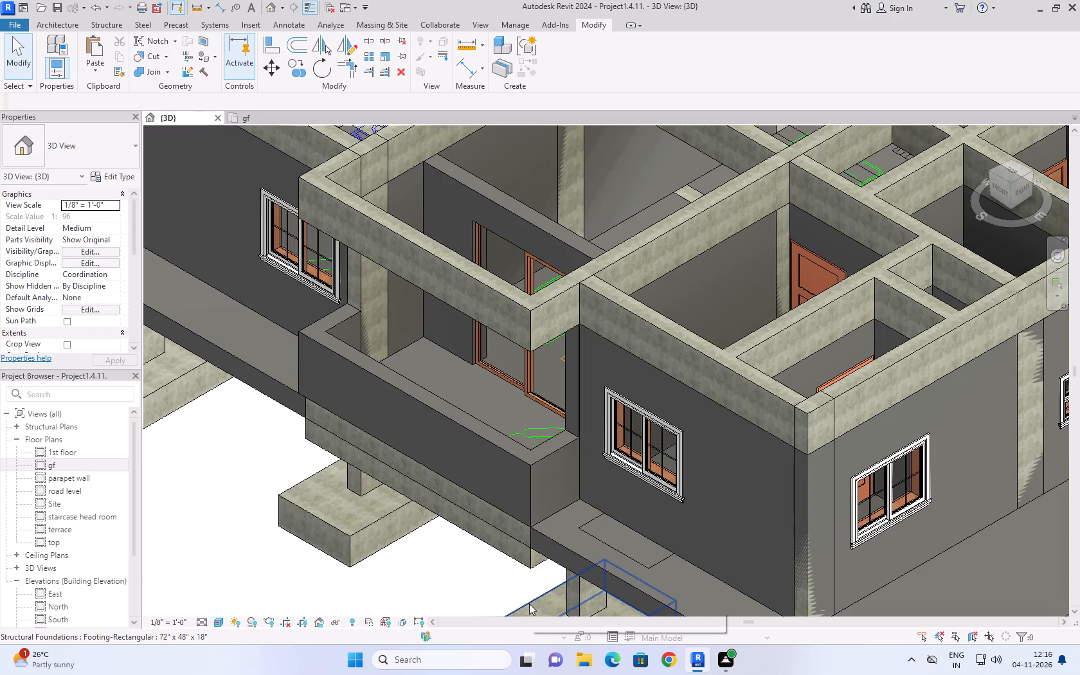
scroll(529, 615, down, 2)
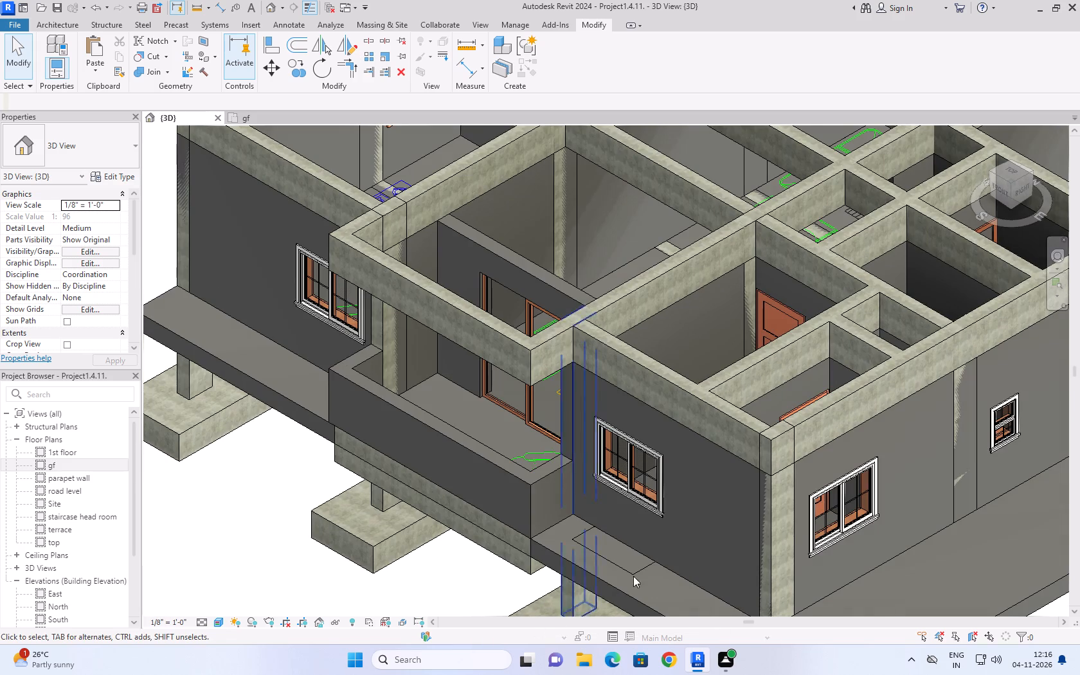
Place a 9"x24" concrete rectangular beam in the gf plan along the balcony's sliding-door wall, spanning between the two side walls, and check in 3D.
click(262, 122)
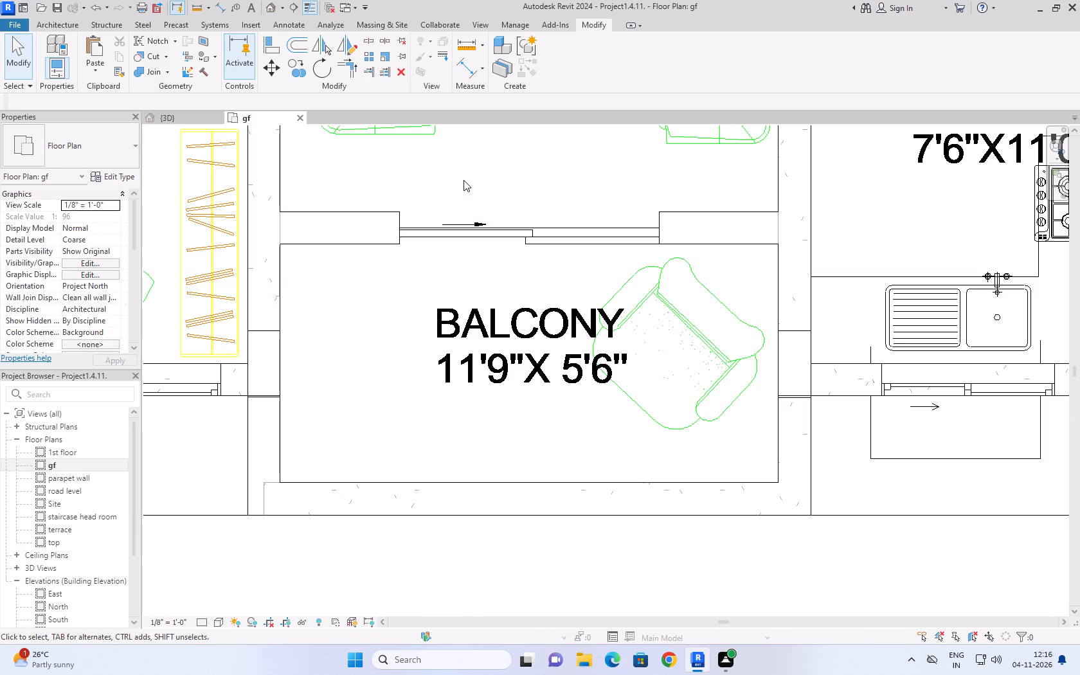
text(b,)
text(bm)
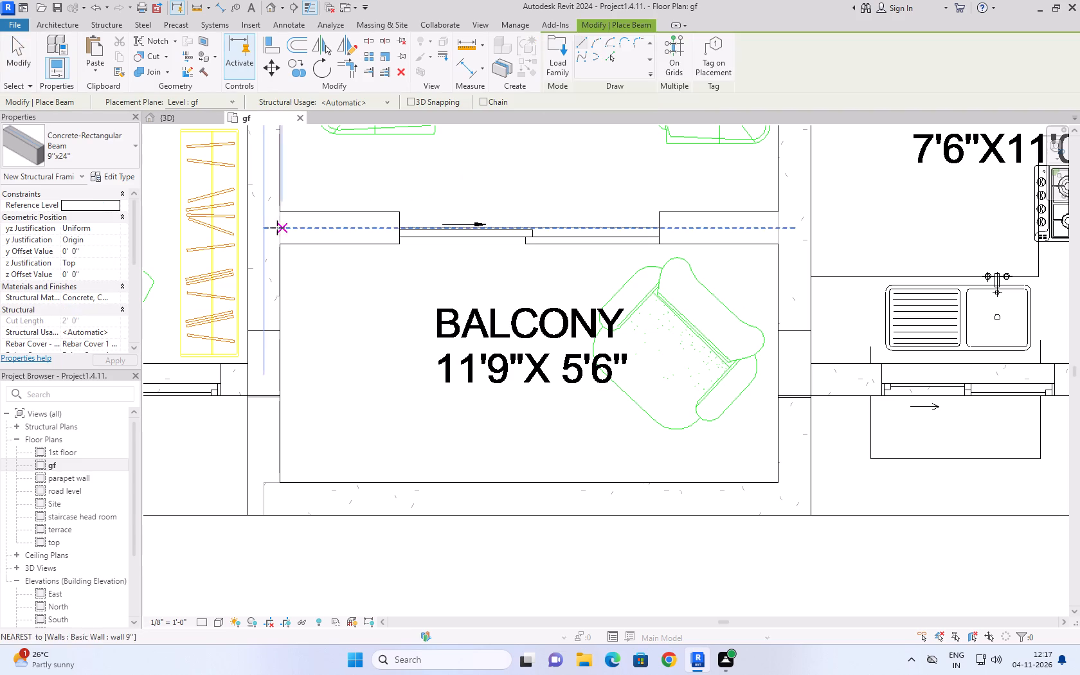
click(261, 228)
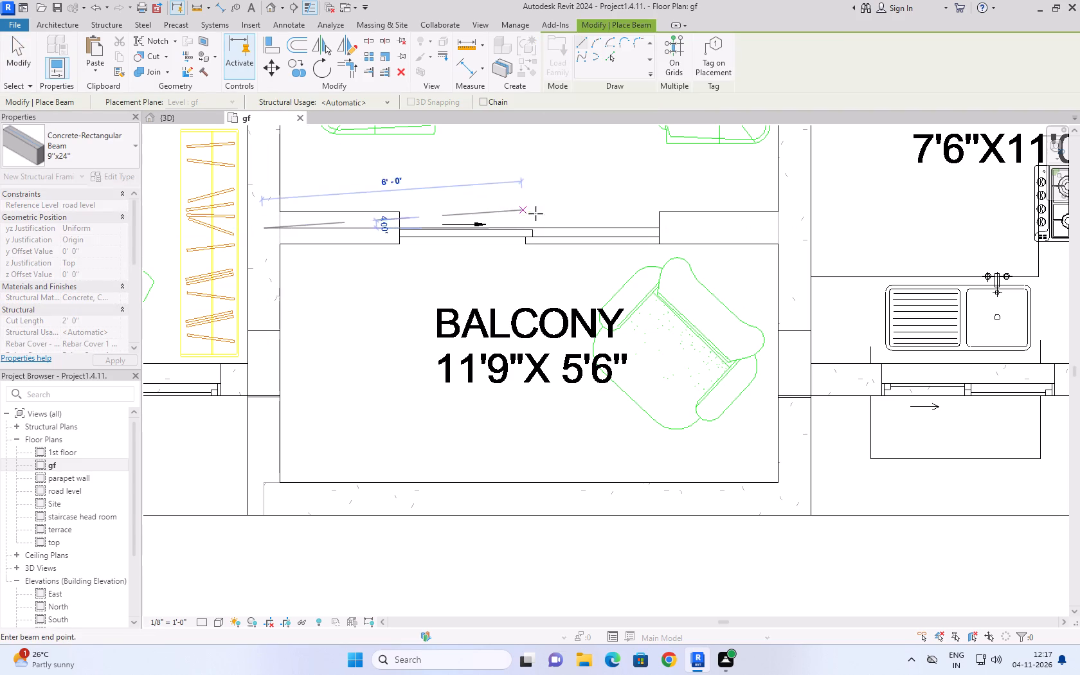
click(793, 226)
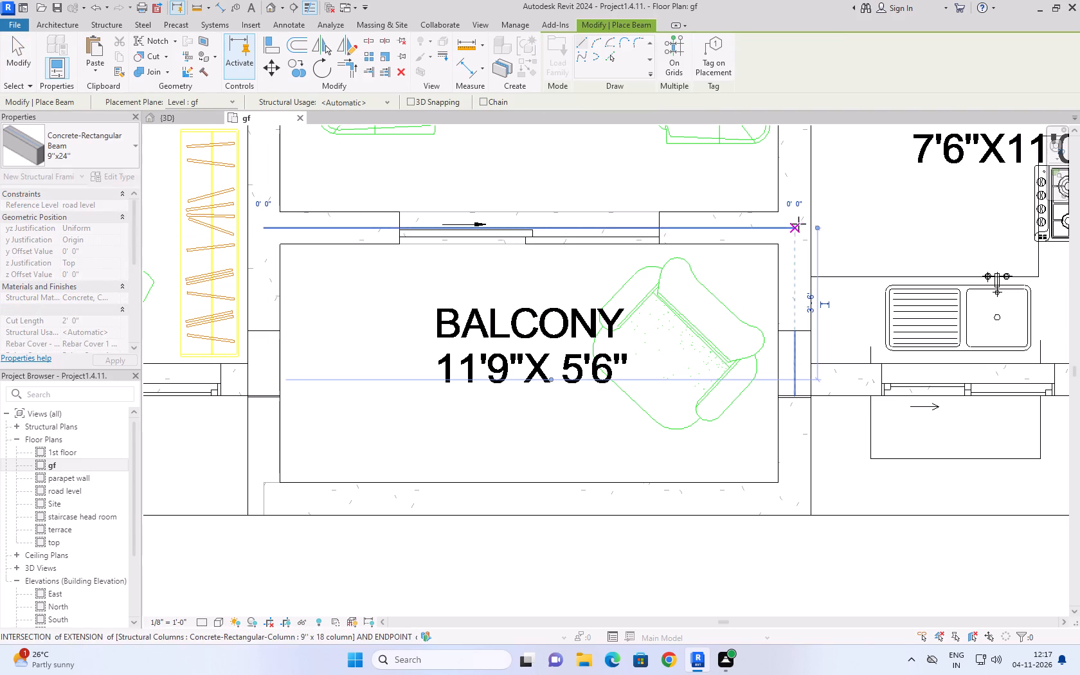
click(179, 113)
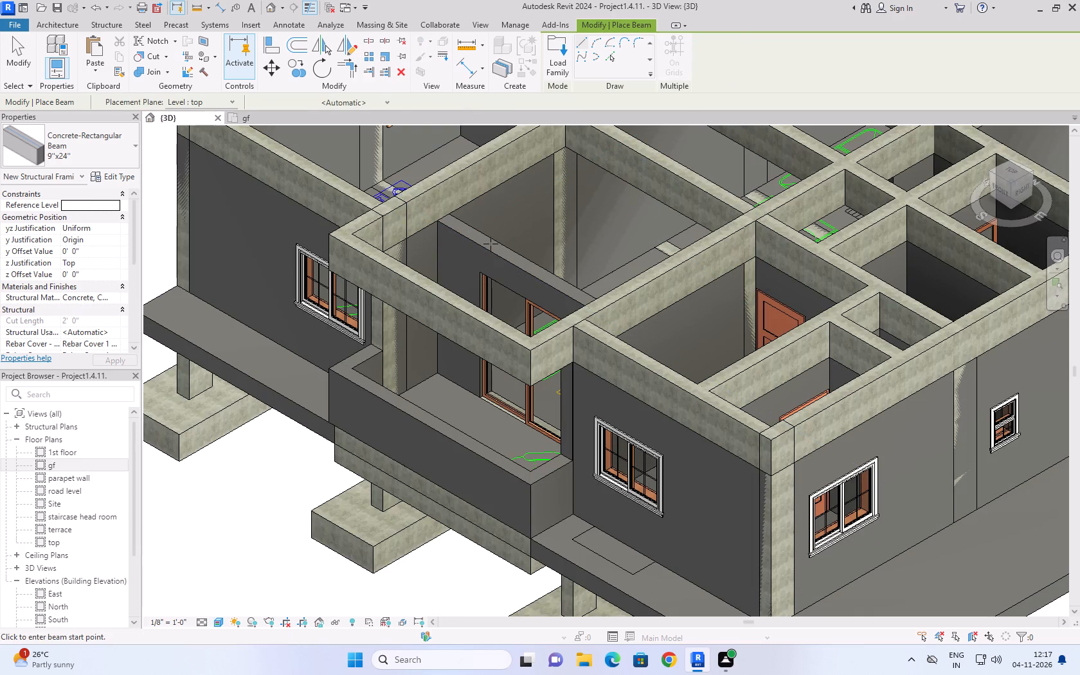
Examine the balcony area in the gf plan and the building's beams and levels in the South elevation.
click(274, 118)
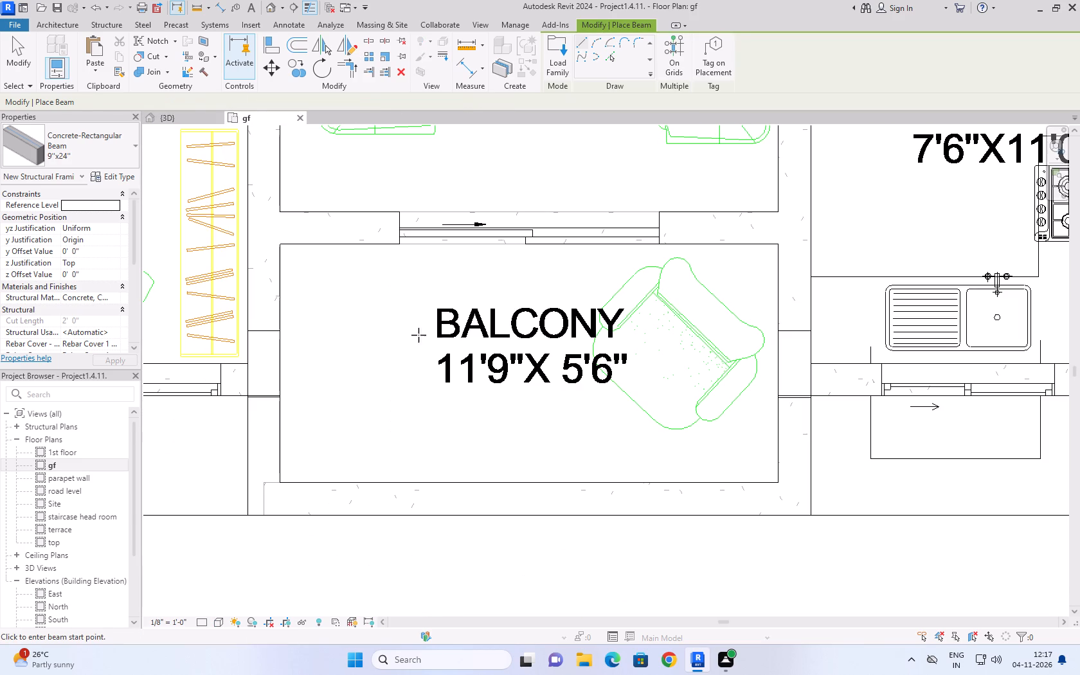
scroll(512, 330, down, 5)
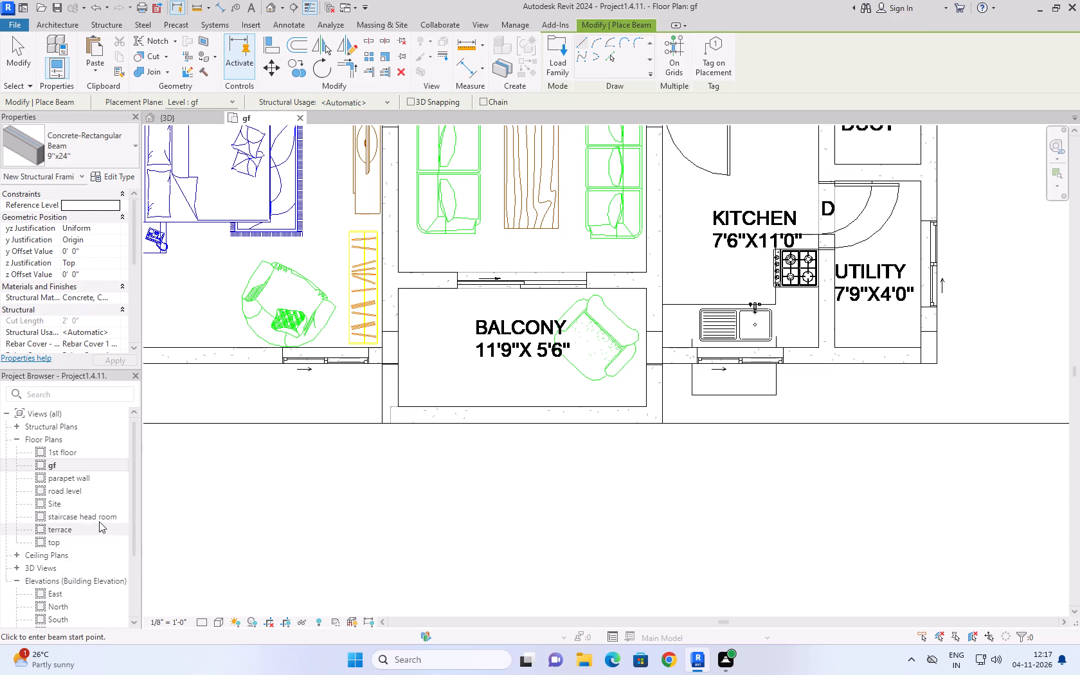
scroll(99, 521, down, 1)
double_click(69, 550)
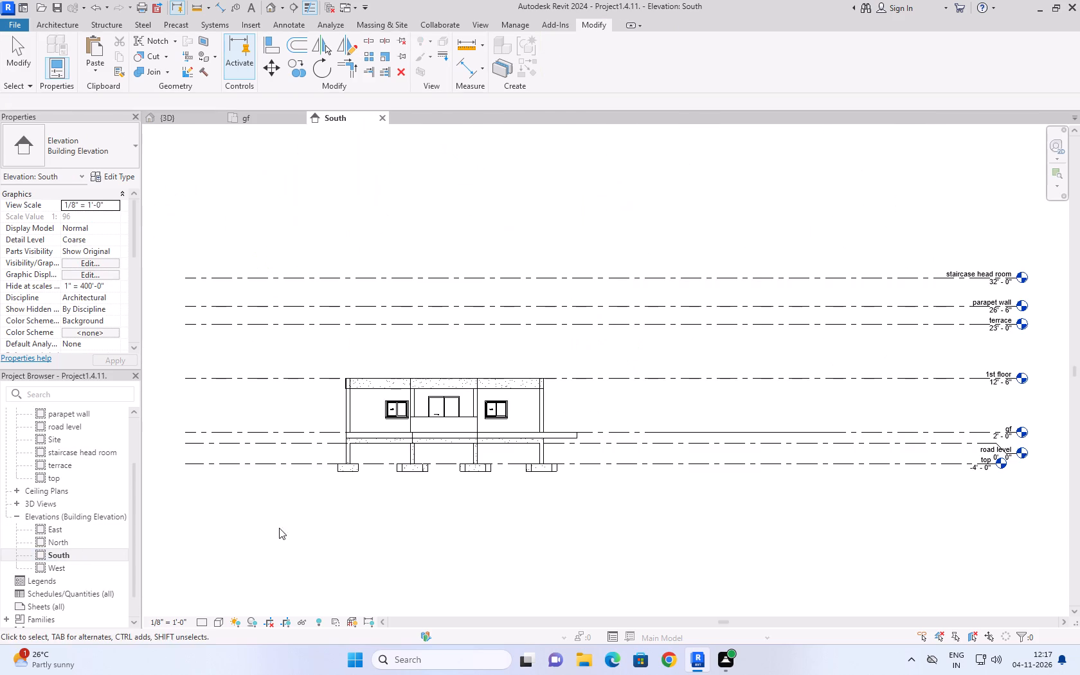
scroll(571, 556, up, 1)
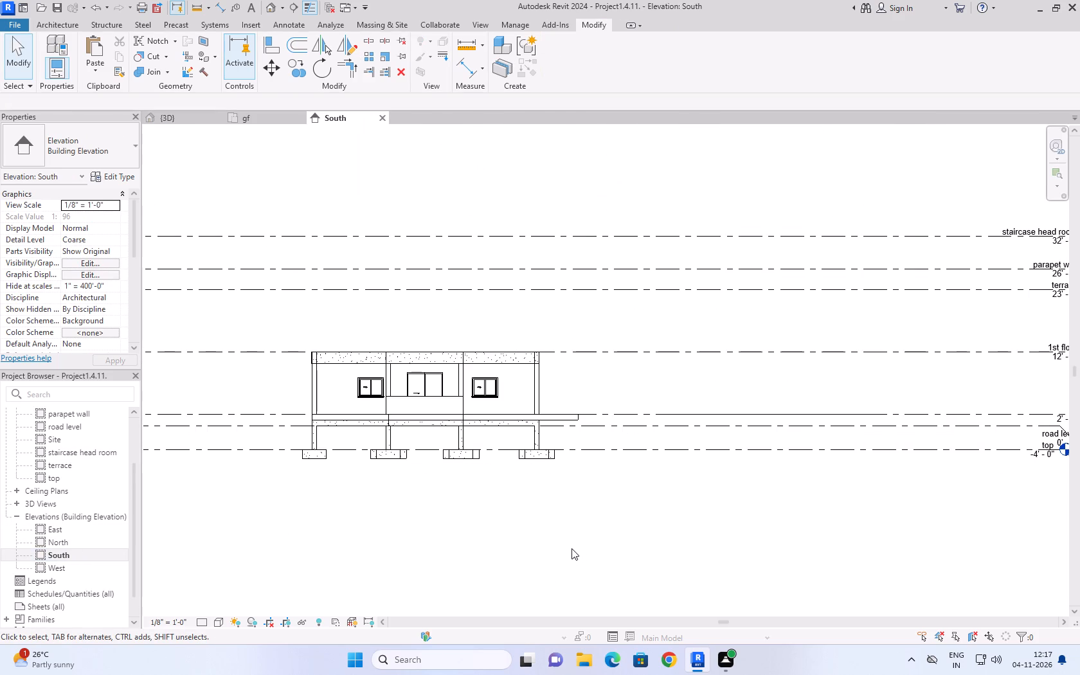
key(Escape)
key(Escape)
key(Escape)
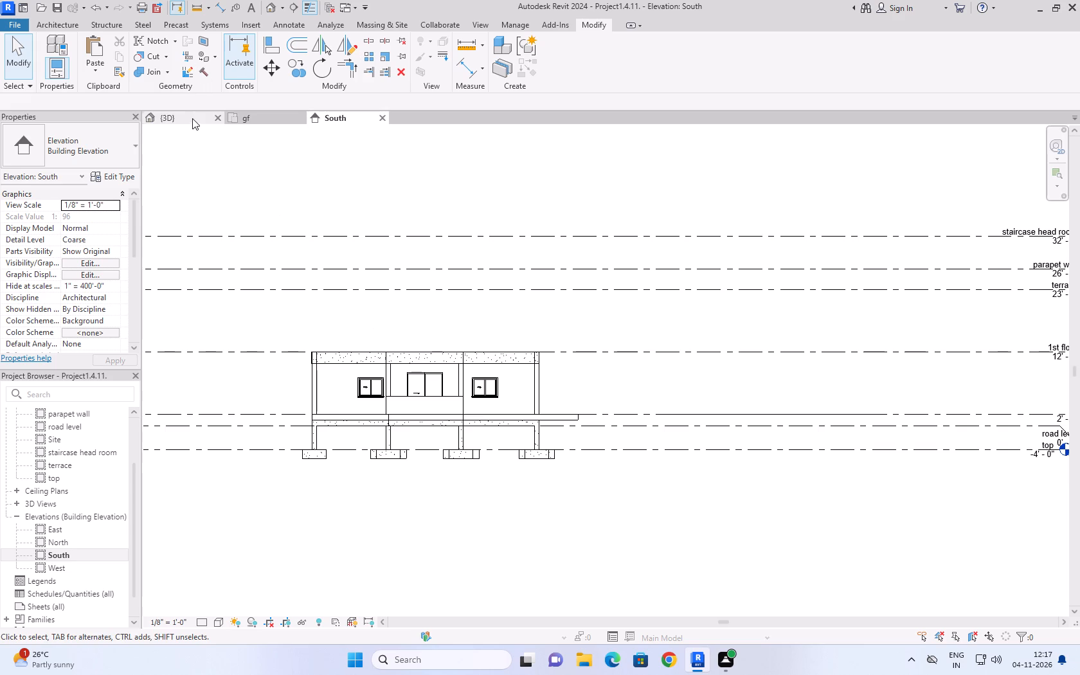
Place a 9"x24" concrete rectangular beam about 12'-3" long on level top along the balcony's sliding-door wall, spanning between the two side beams, in the 3D view.
click(191, 121)
key(Escape)
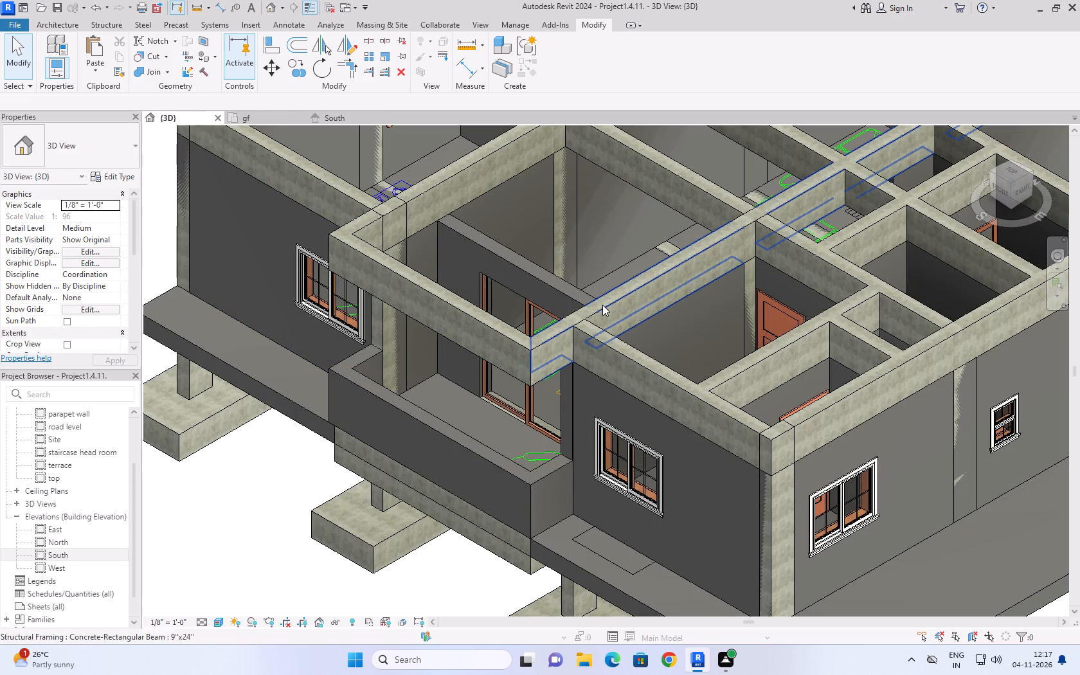
key(Escape)
key(Escape)
text(bm)
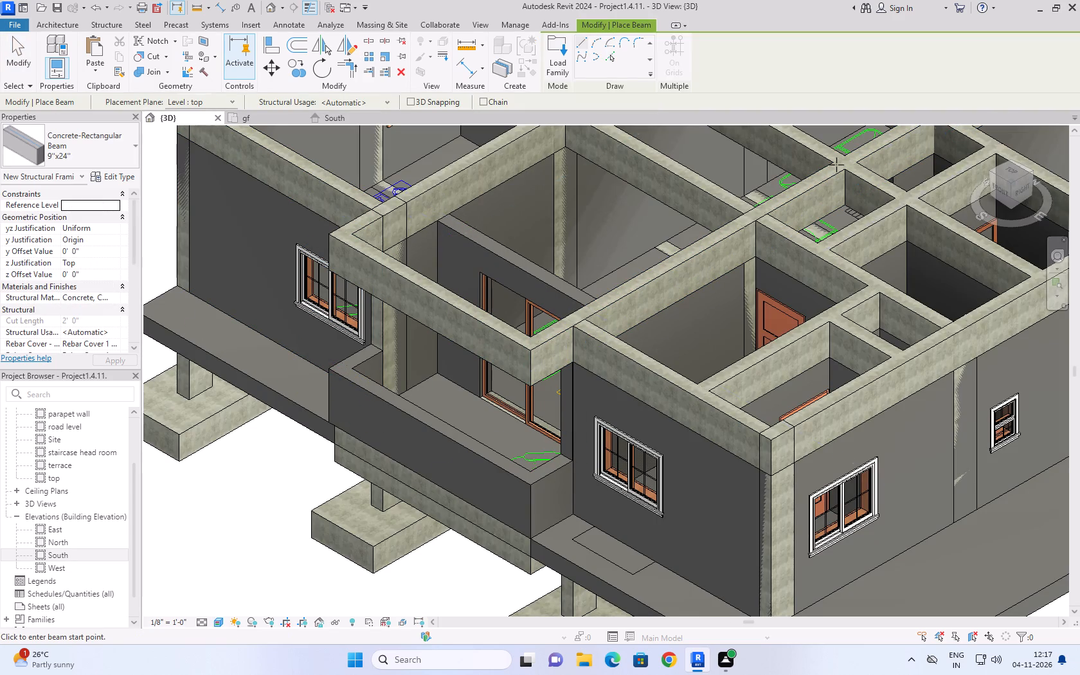
click(1004, 168)
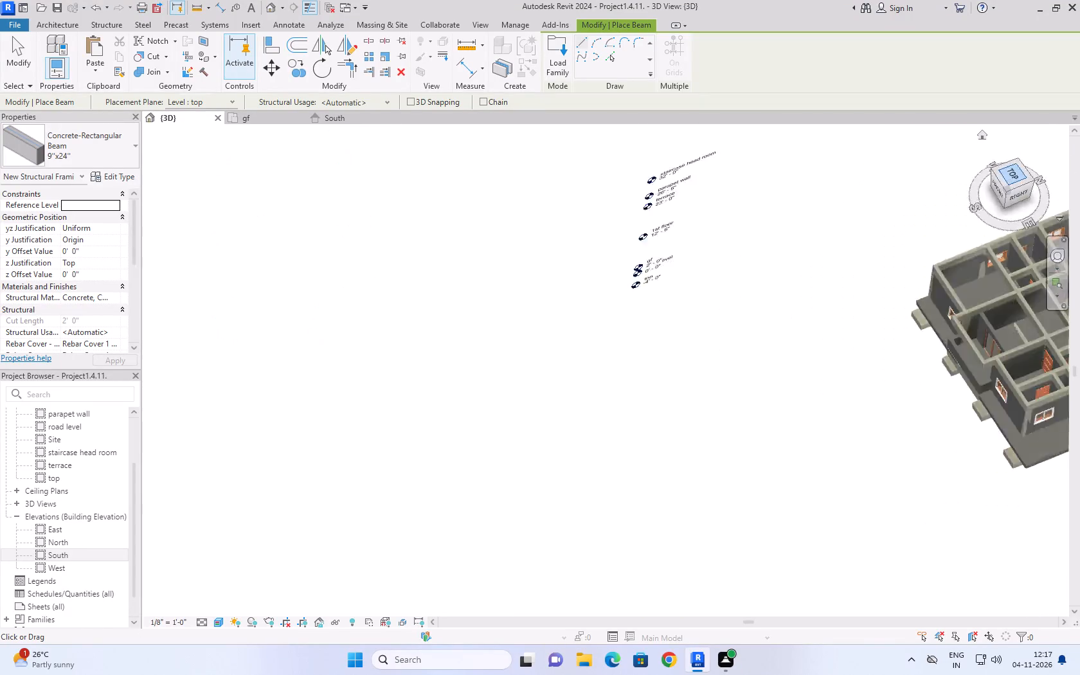
scroll(954, 368, up, 4)
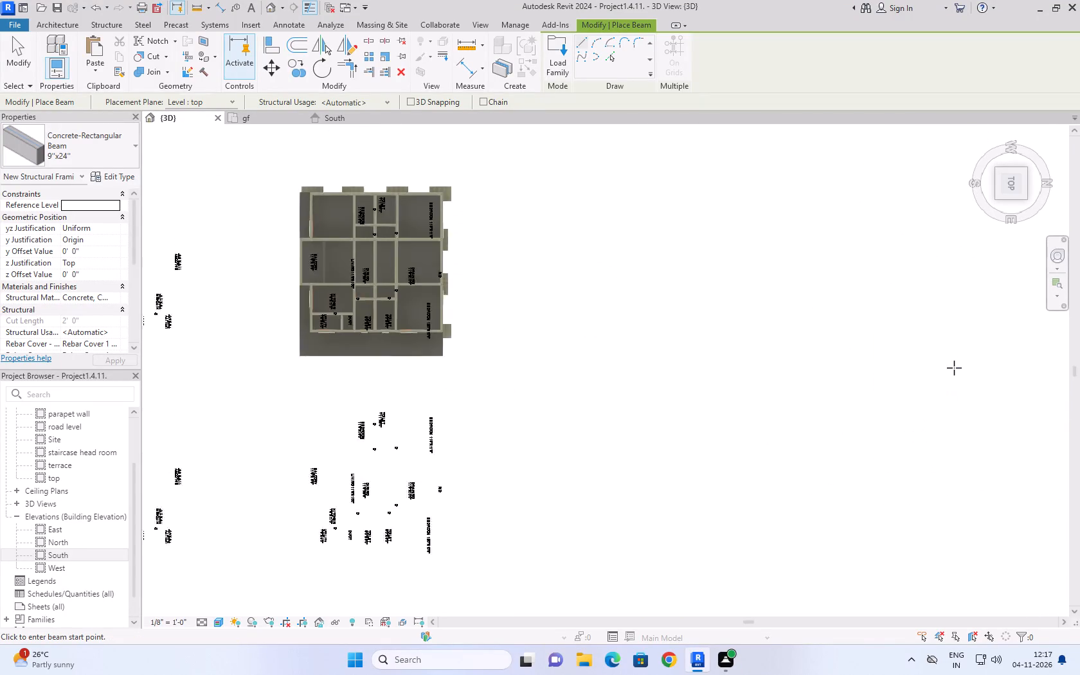
scroll(954, 368, up, 2)
scroll(500, 364, down, 3)
scroll(290, 203, up, 3)
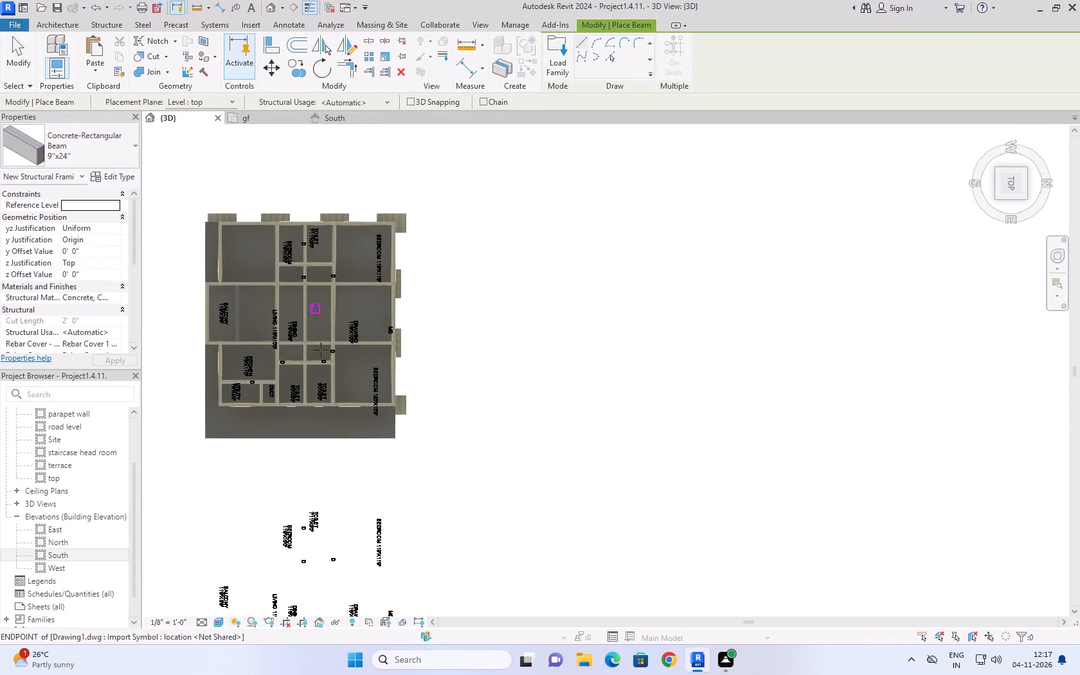
scroll(267, 399, up, 4)
scroll(389, 417, down, 2)
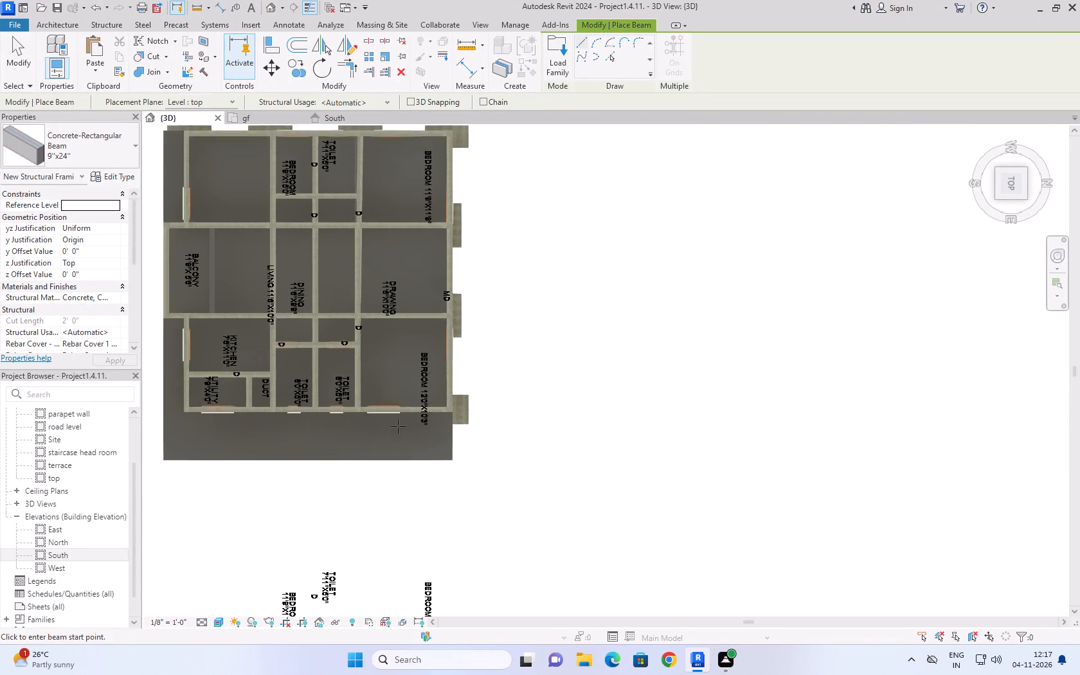
scroll(398, 426, down, 1)
scroll(233, 298, up, 5)
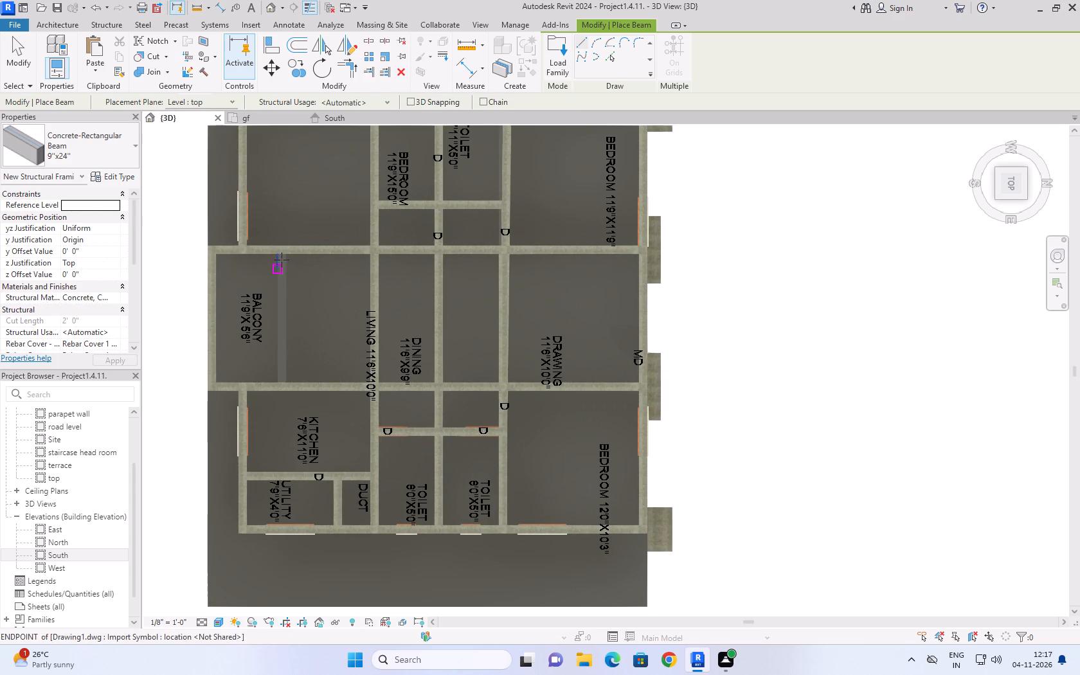
scroll(282, 255, up, 9)
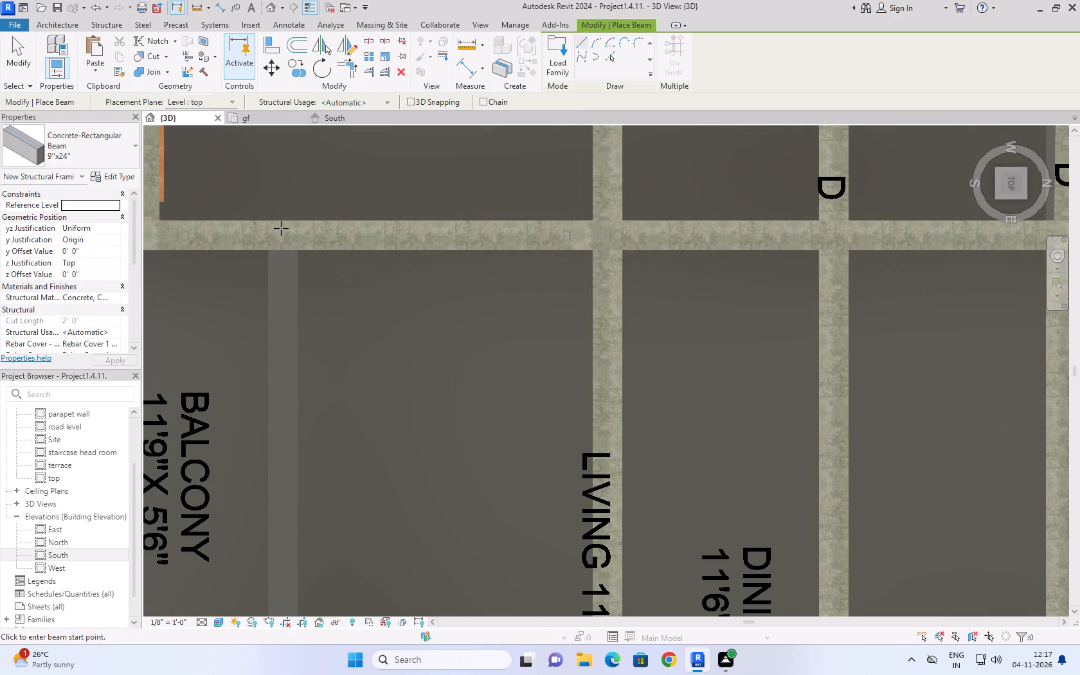
click(284, 237)
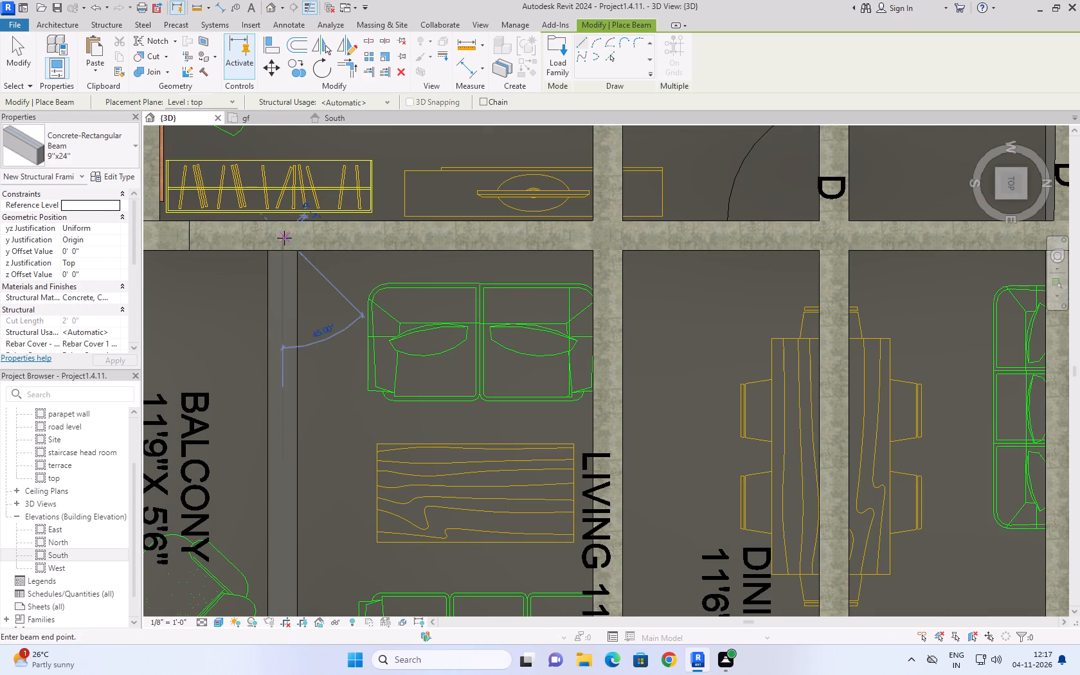
scroll(278, 355, down, 9)
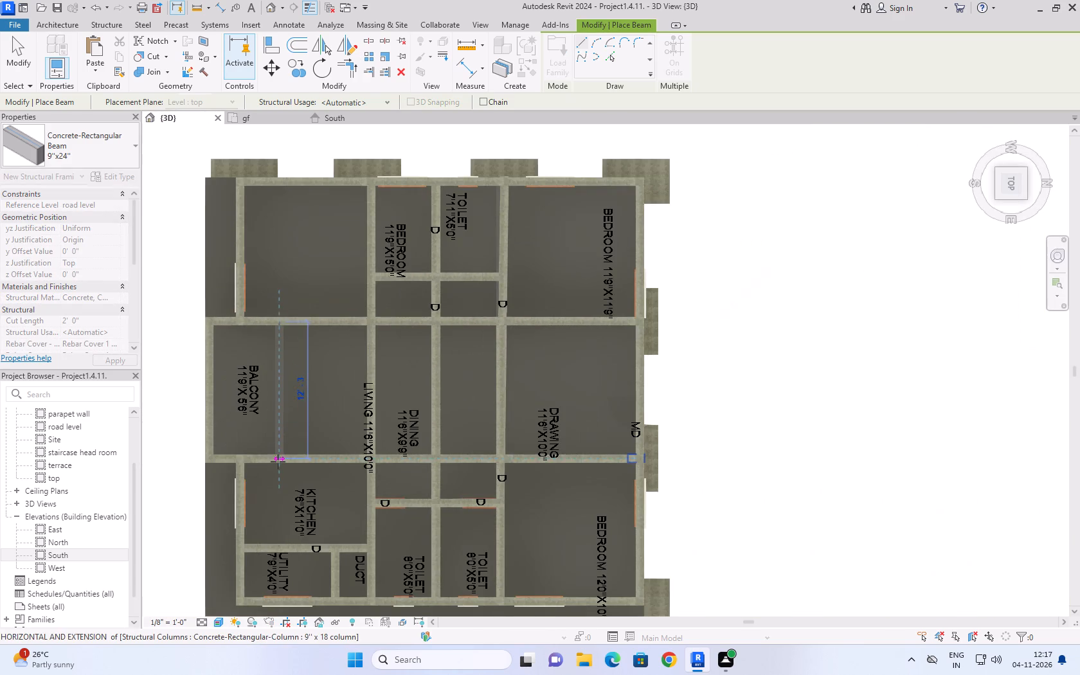
scroll(279, 462, up, 9)
click(280, 448)
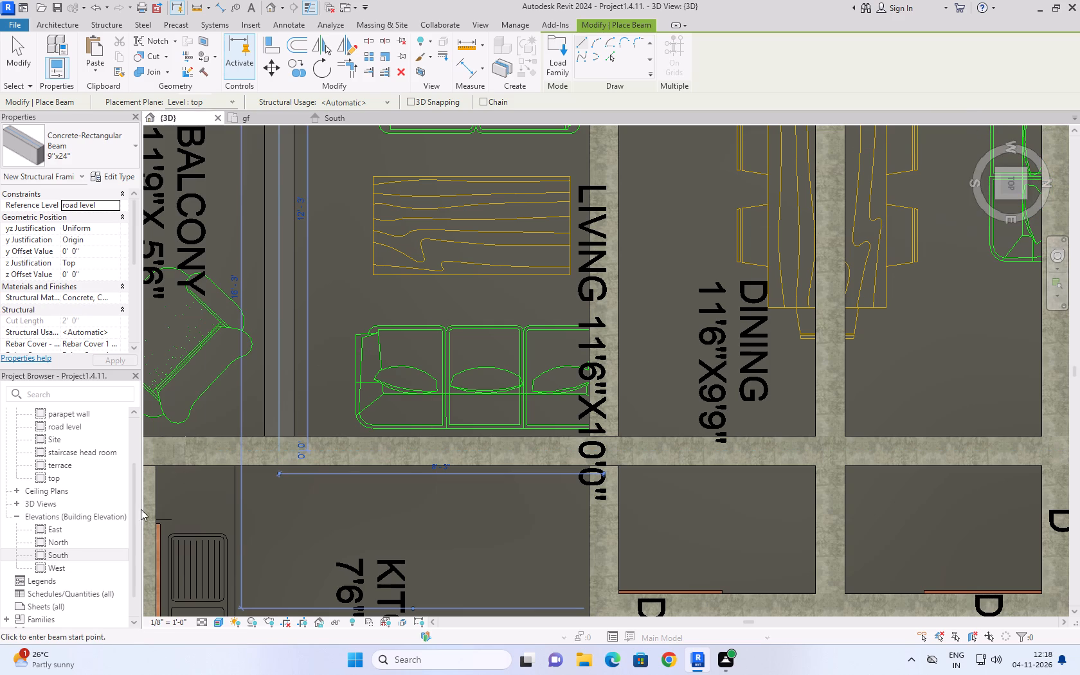
Examine the new beam's level in the South elevation and look for it in 3D from above and beneath the building.
double_click(74, 559)
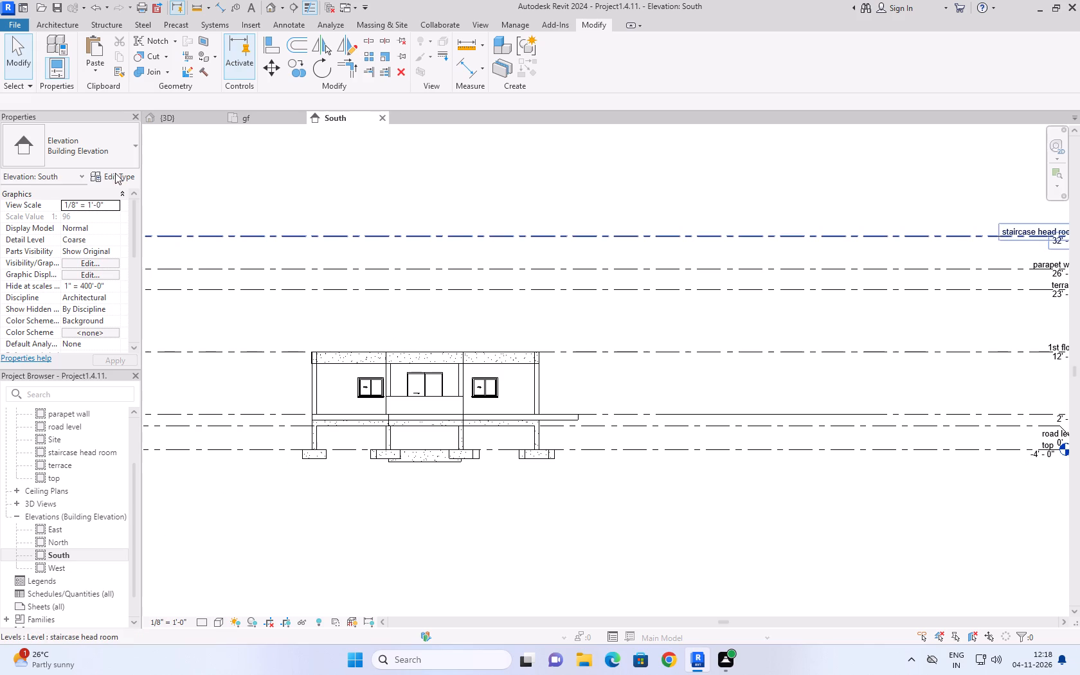
click(195, 114)
scroll(336, 355, down, 3)
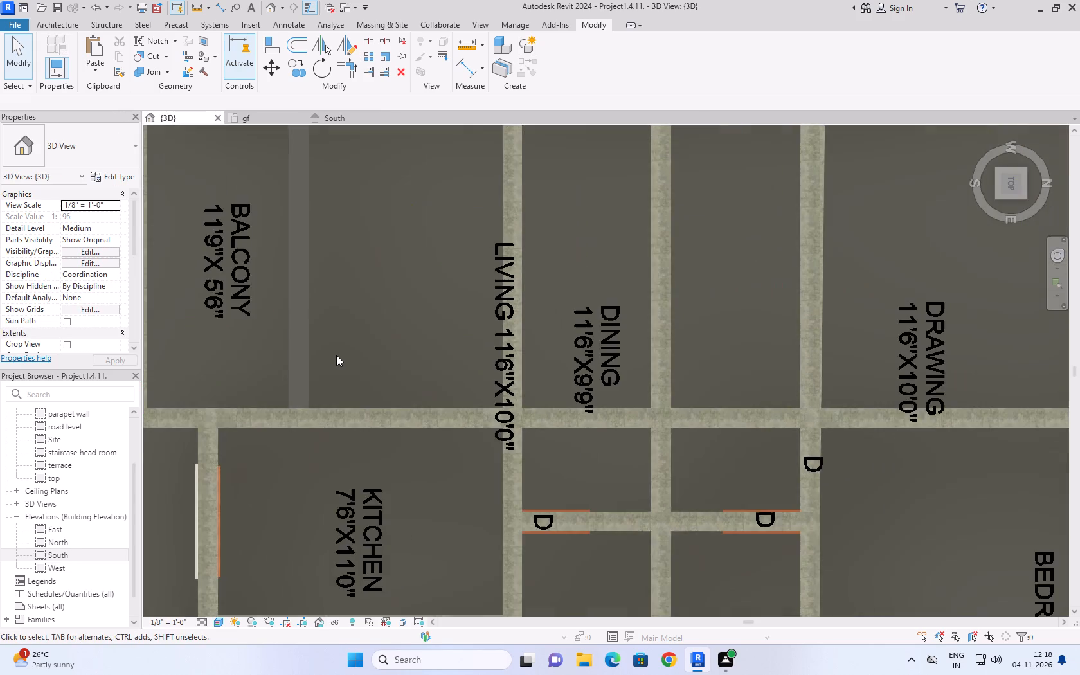
scroll(336, 355, down, 8)
click(736, 305)
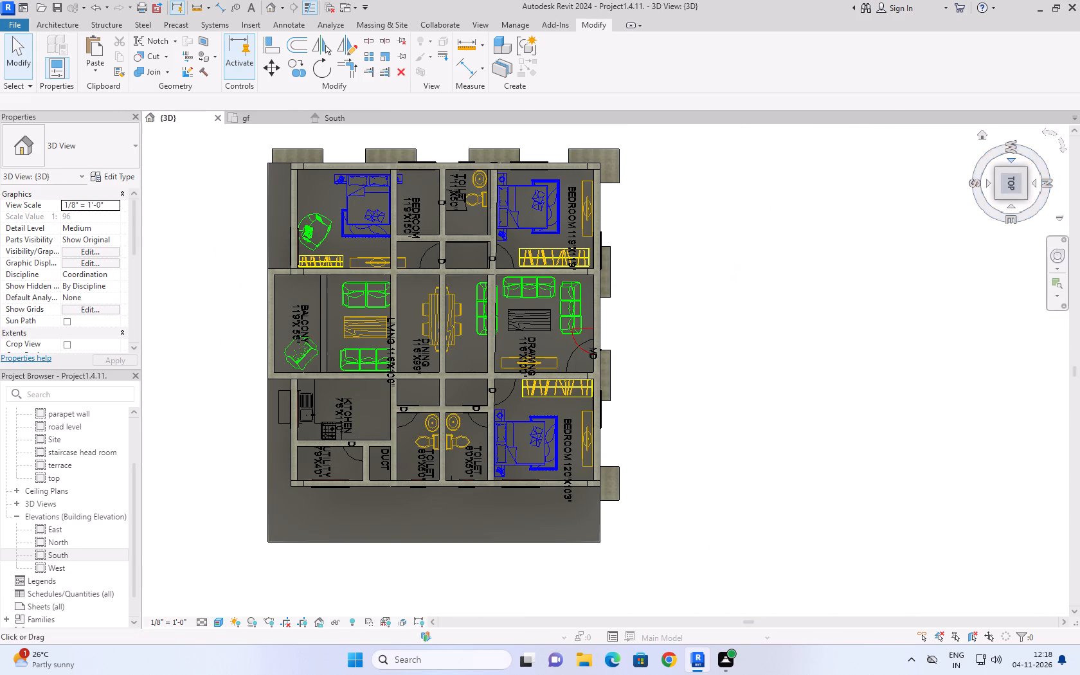
click(978, 130)
click(980, 134)
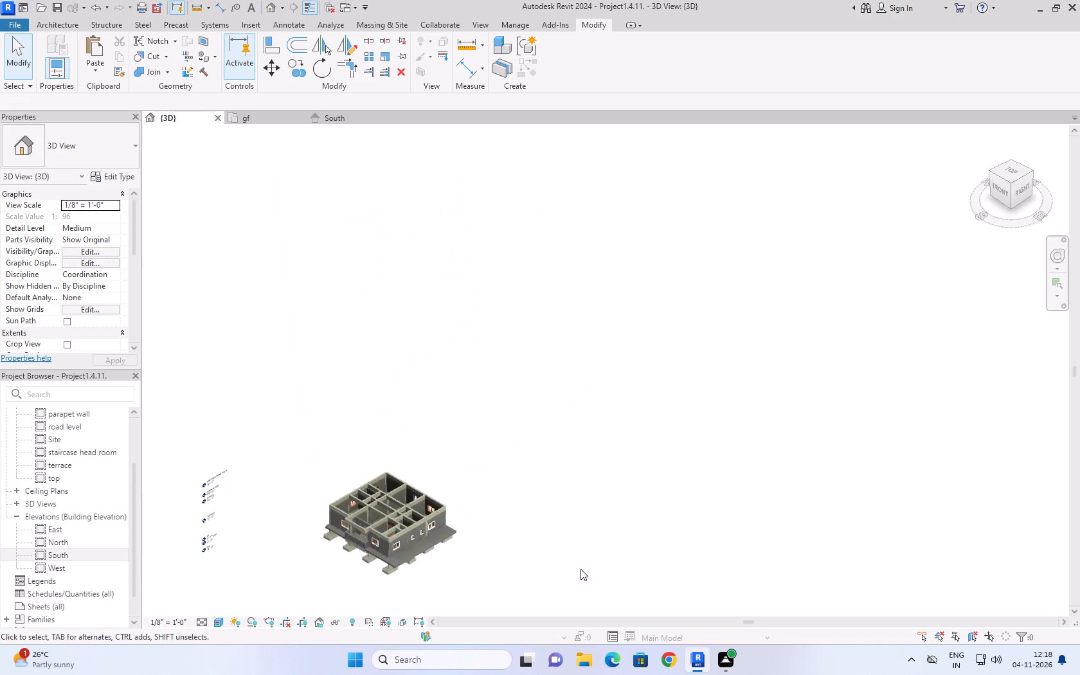
scroll(534, 381, up, 4)
scroll(553, 314, up, 4)
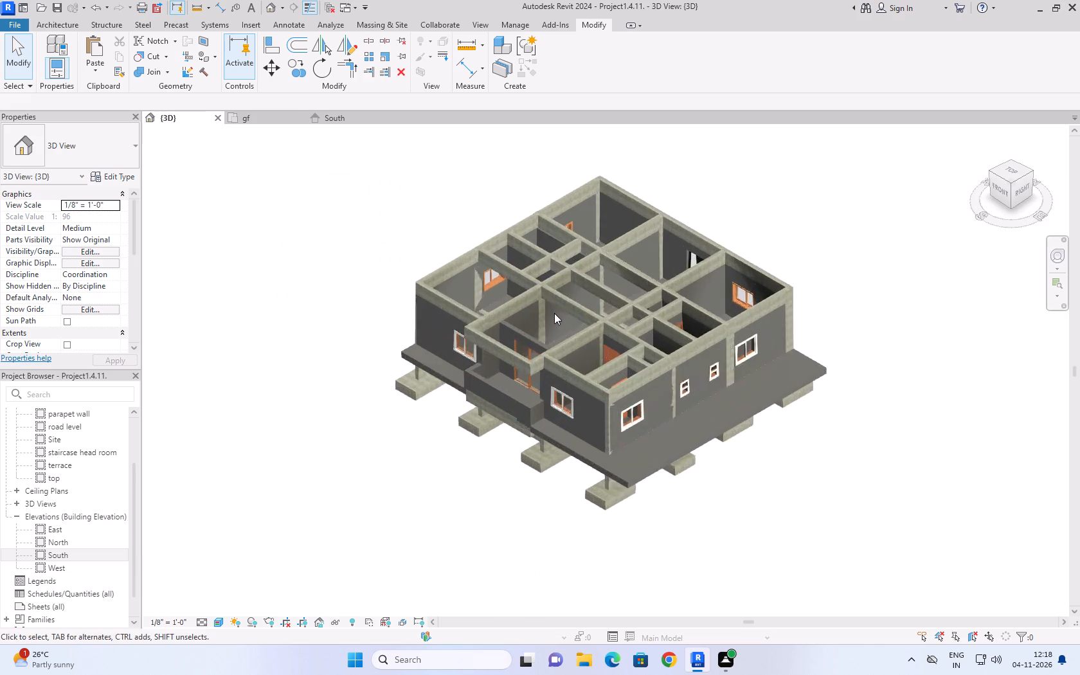
scroll(554, 313, up, 5)
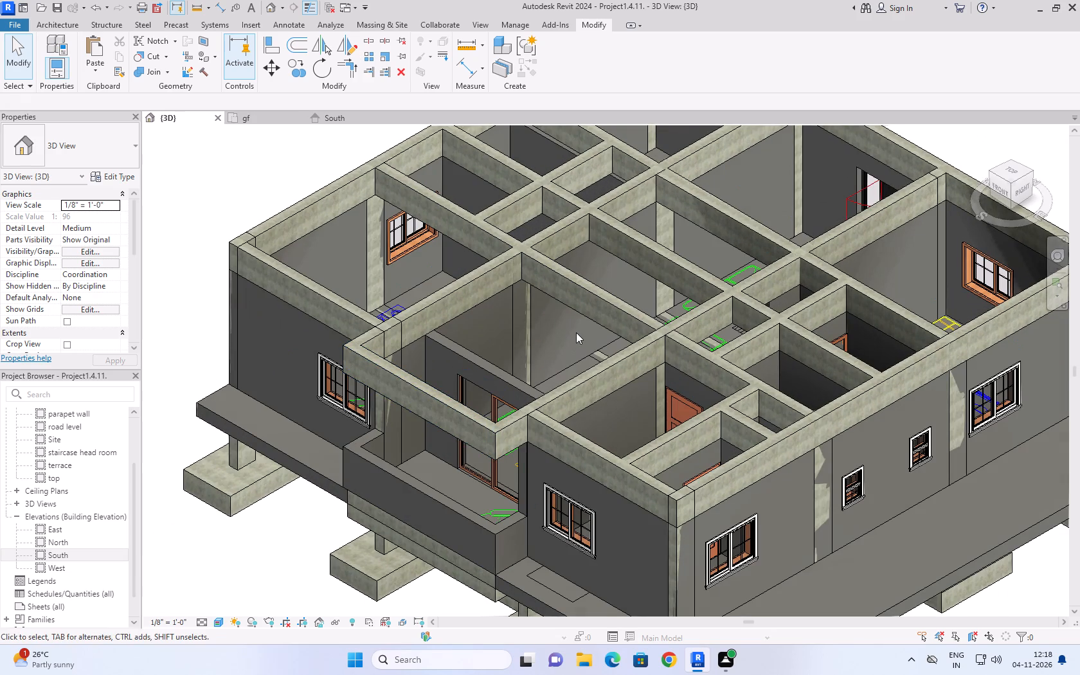
scroll(588, 321, down, 6)
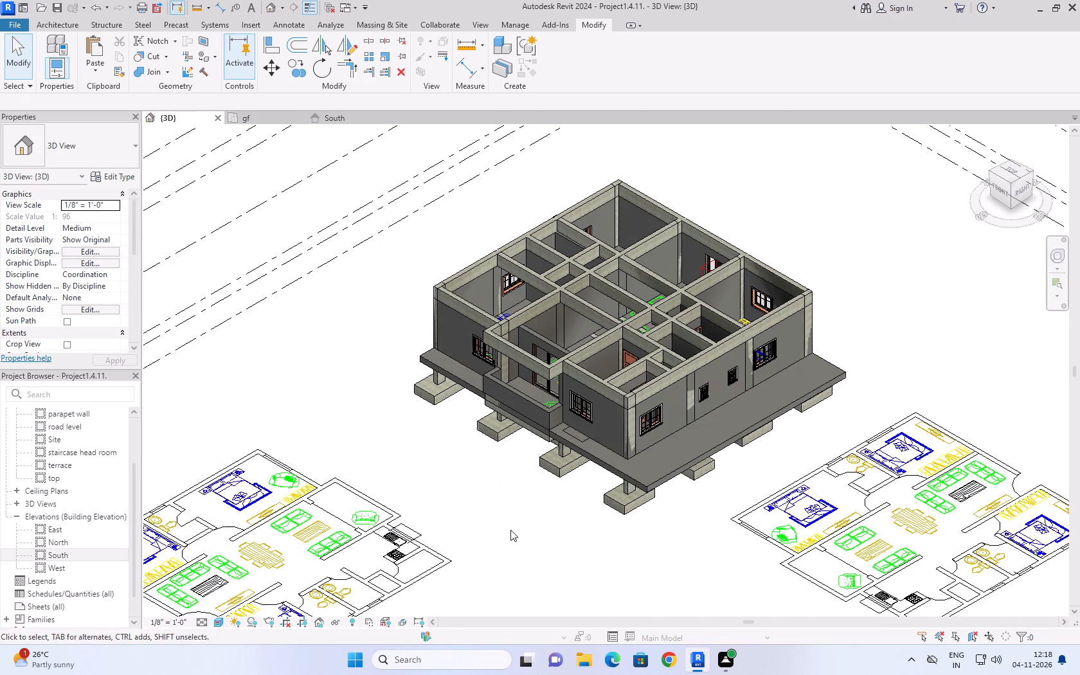
shift+middle_drag(510, 530, 579, 305)
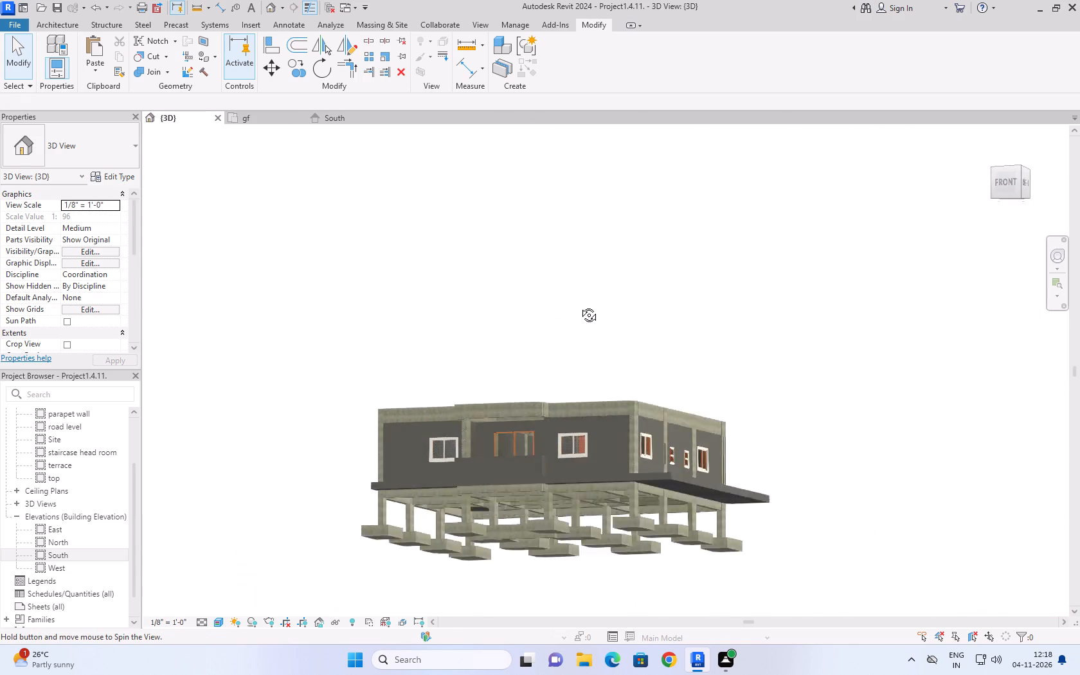
shift+middle_drag(579, 305, 683, 170)
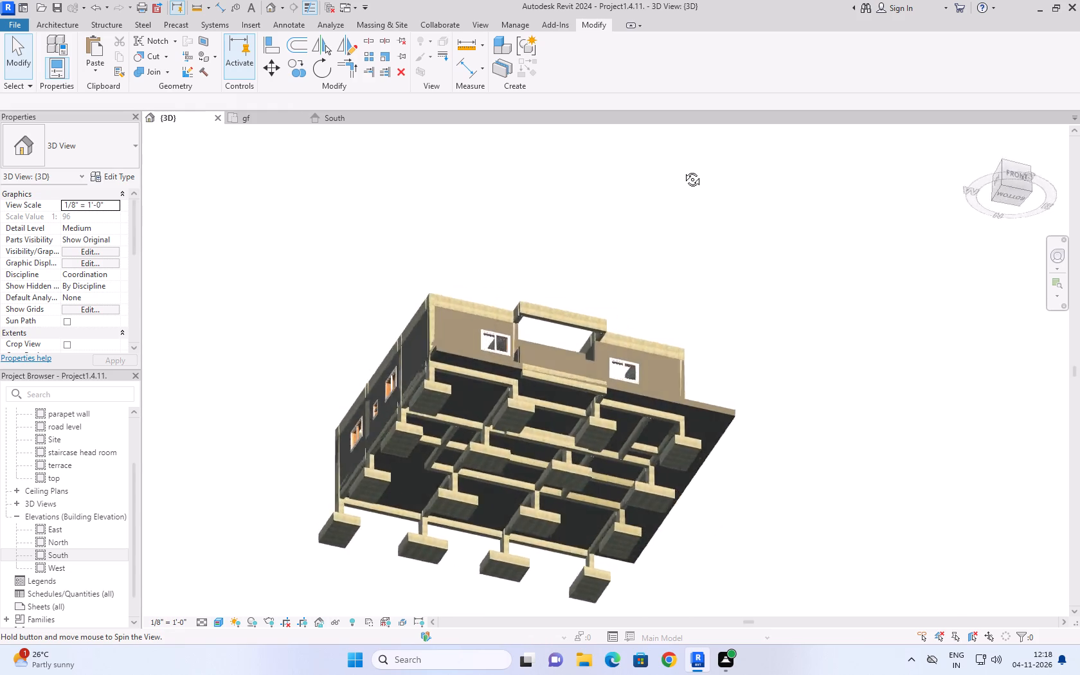
shift+middle_drag(683, 170, 613, 512)
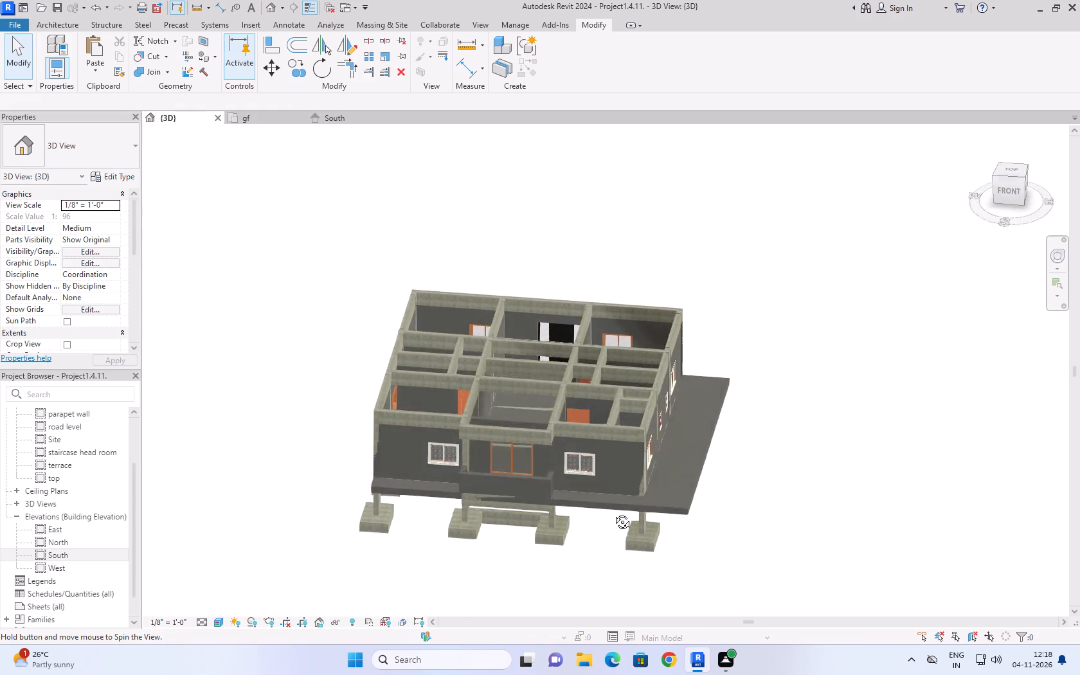
shift+middle_drag(613, 512, 649, 552)
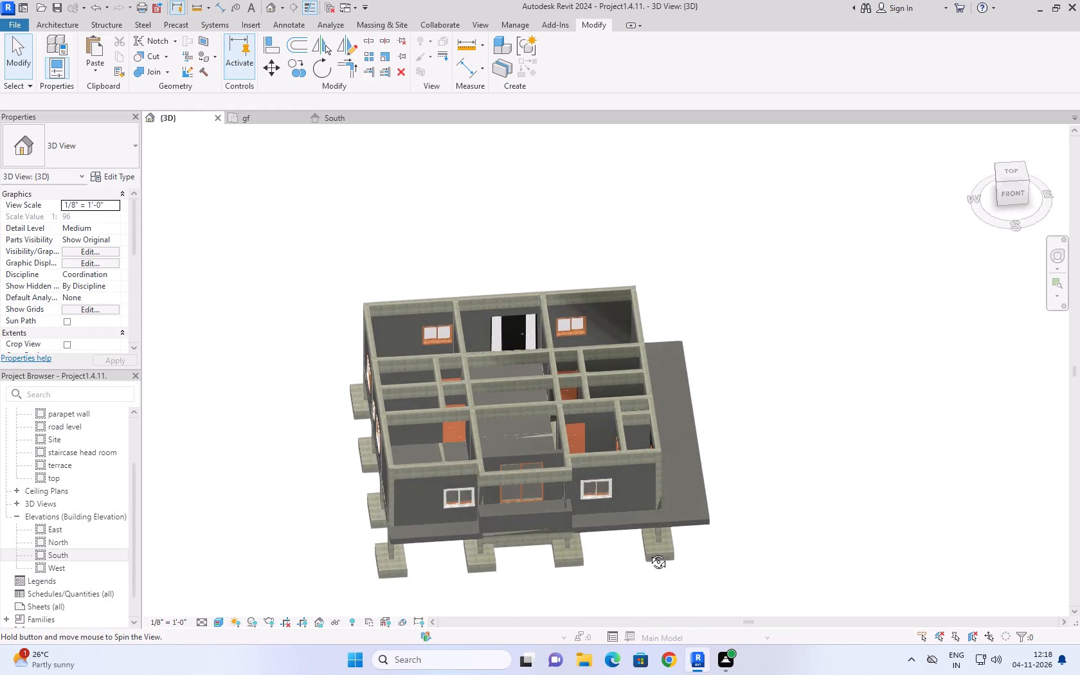
shift+middle_drag(649, 552, 645, 172)
shift+scroll(626, 437, up, 1)
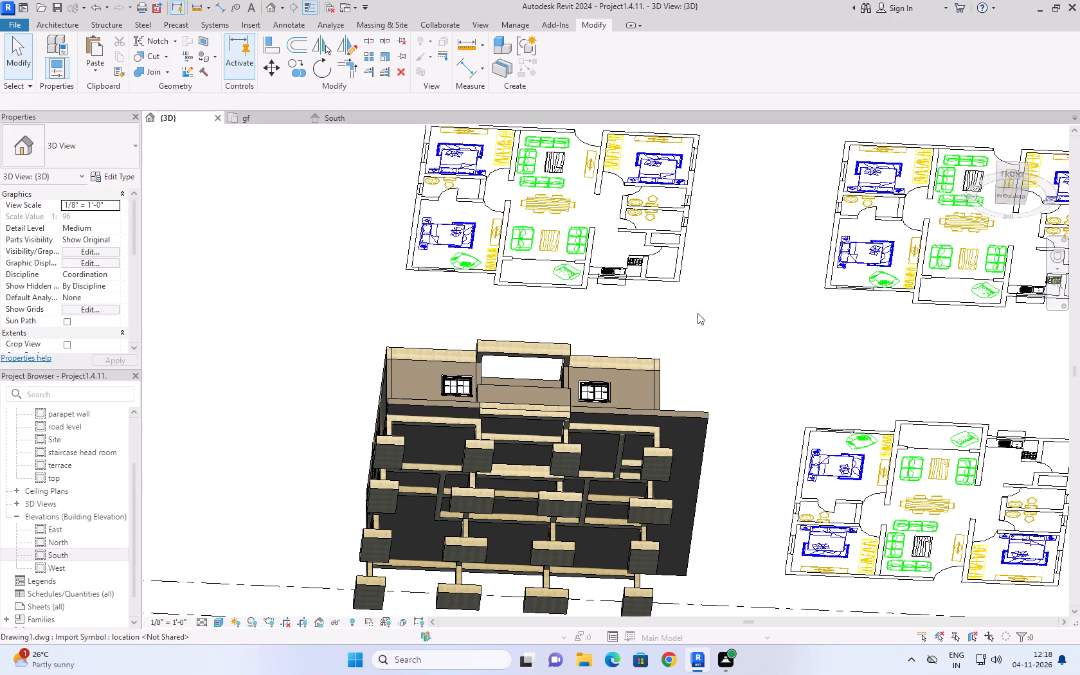
Copy the sliding-door wall beam from the foundation level and paste it aligned to the 1st floor level.
click(516, 476)
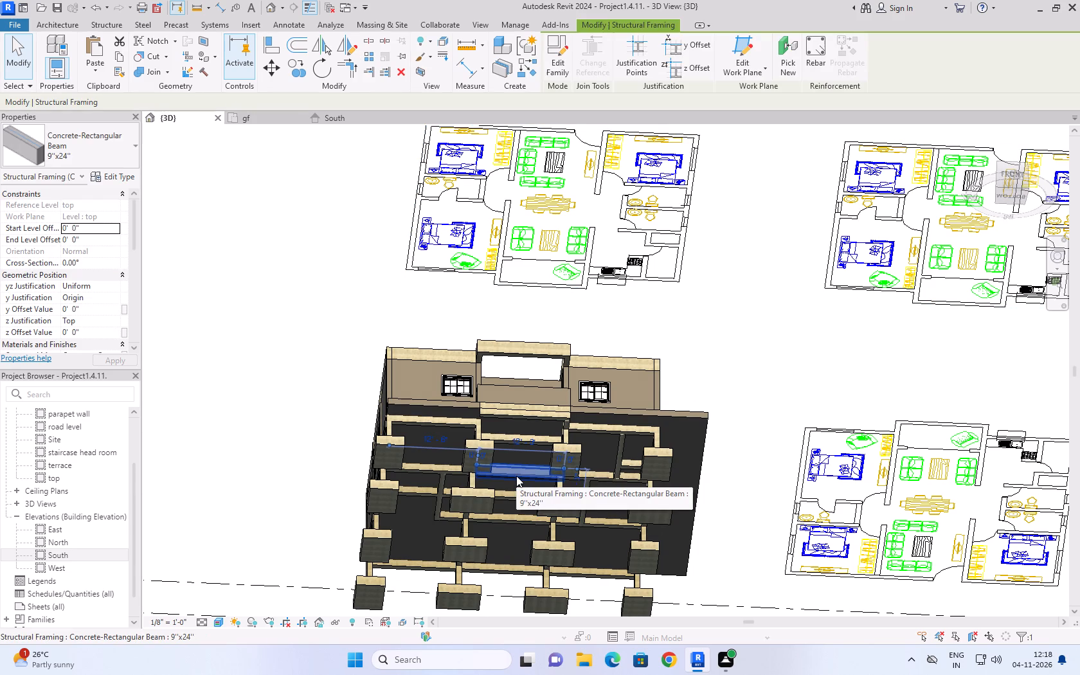
shift+middle_drag(330, 294, 320, 440)
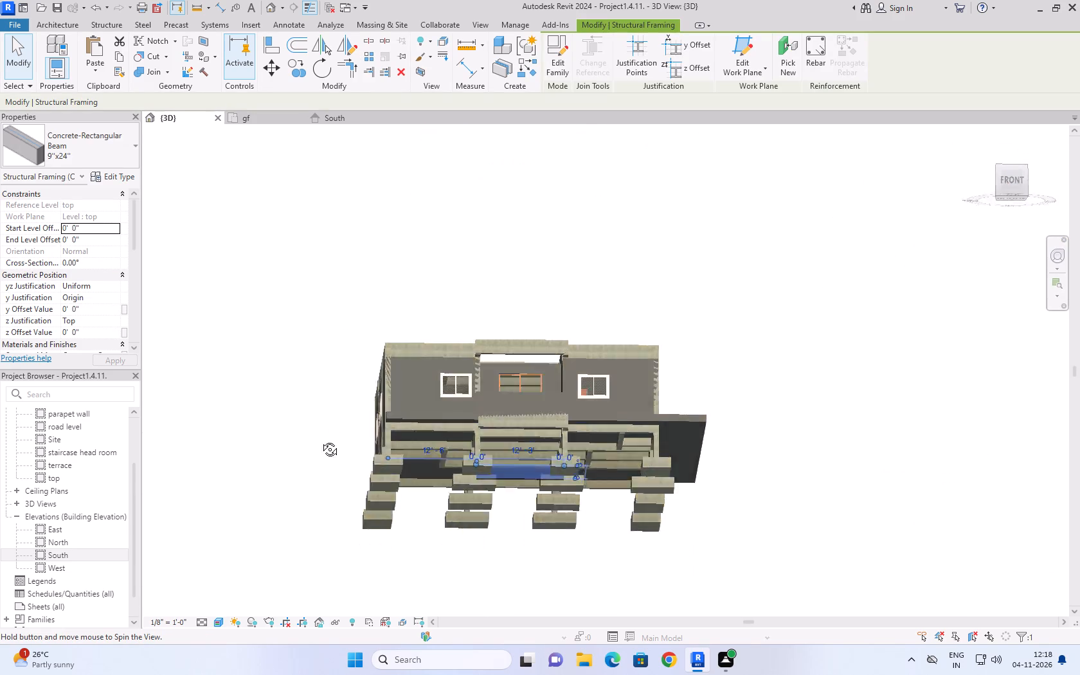
shift+middle_drag(320, 440, 206, 674)
shift+scroll(299, 602, down, 1)
shift+scroll(207, 674, up, 1)
shift+middle_drag(258, 295, 271, 422)
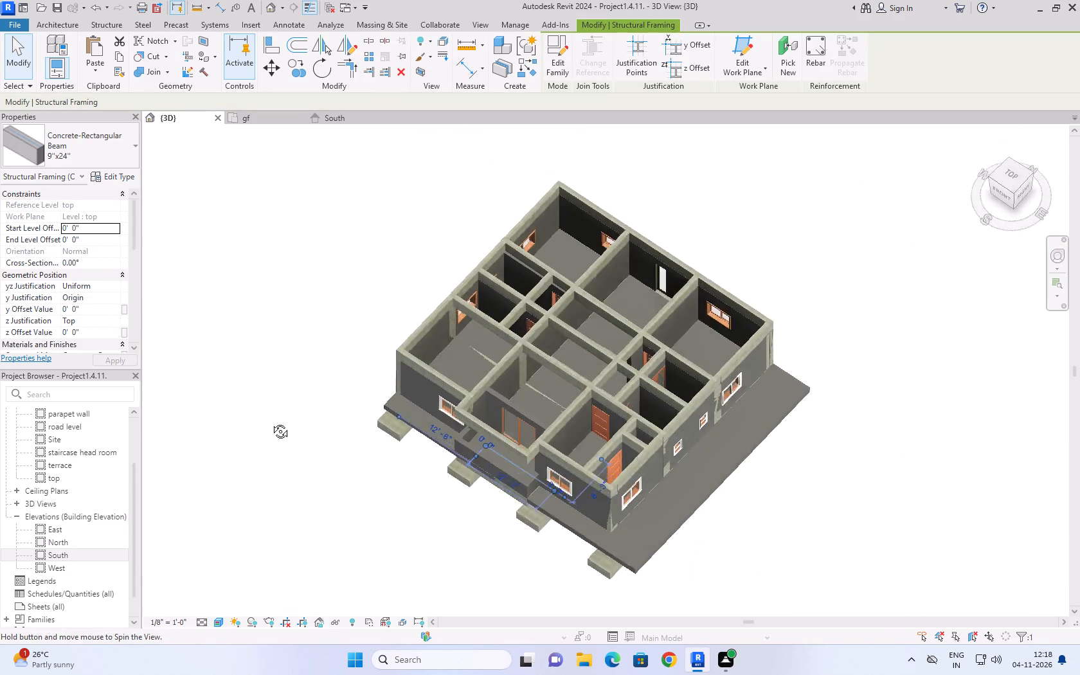
shift+middle_drag(271, 422, 283, 527)
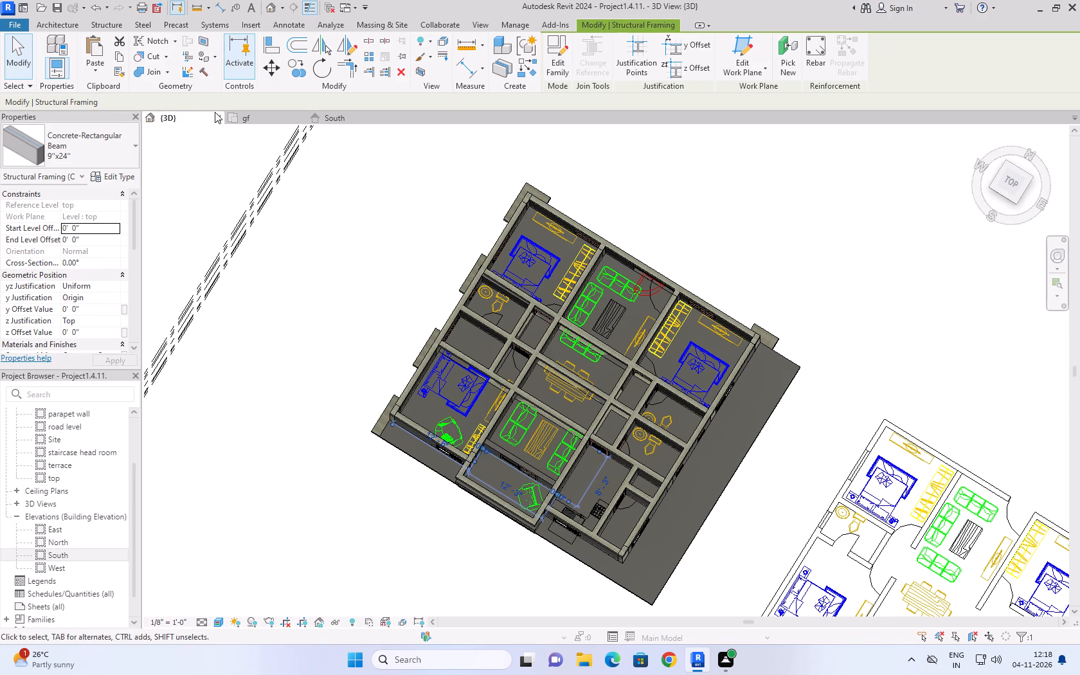
click(335, 117)
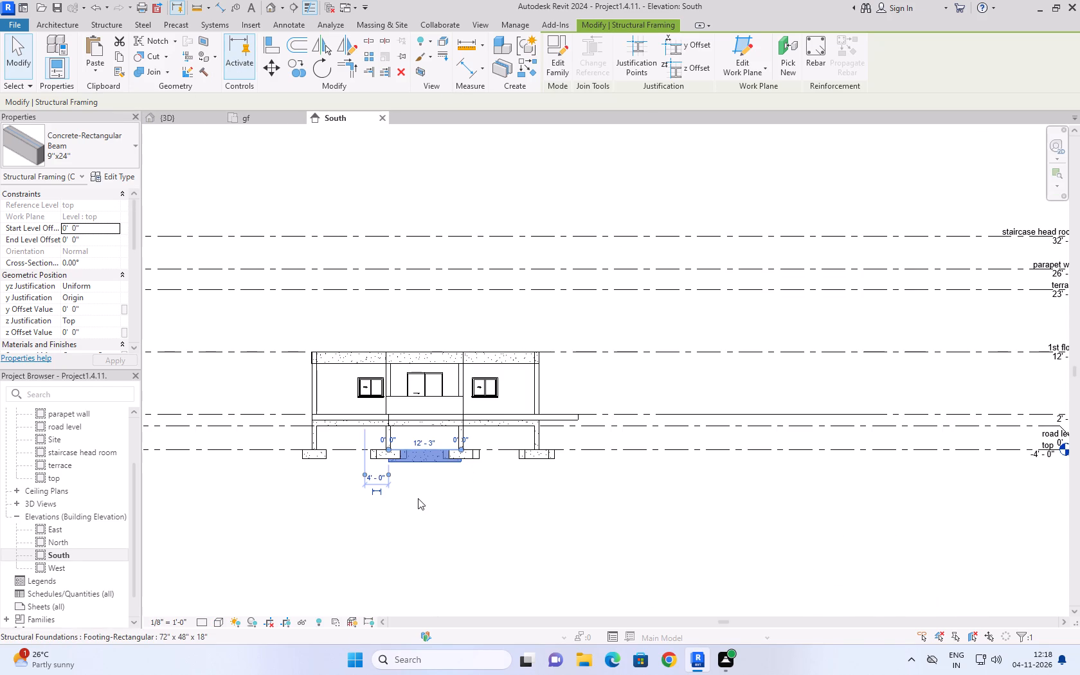
scroll(430, 491, up, 7)
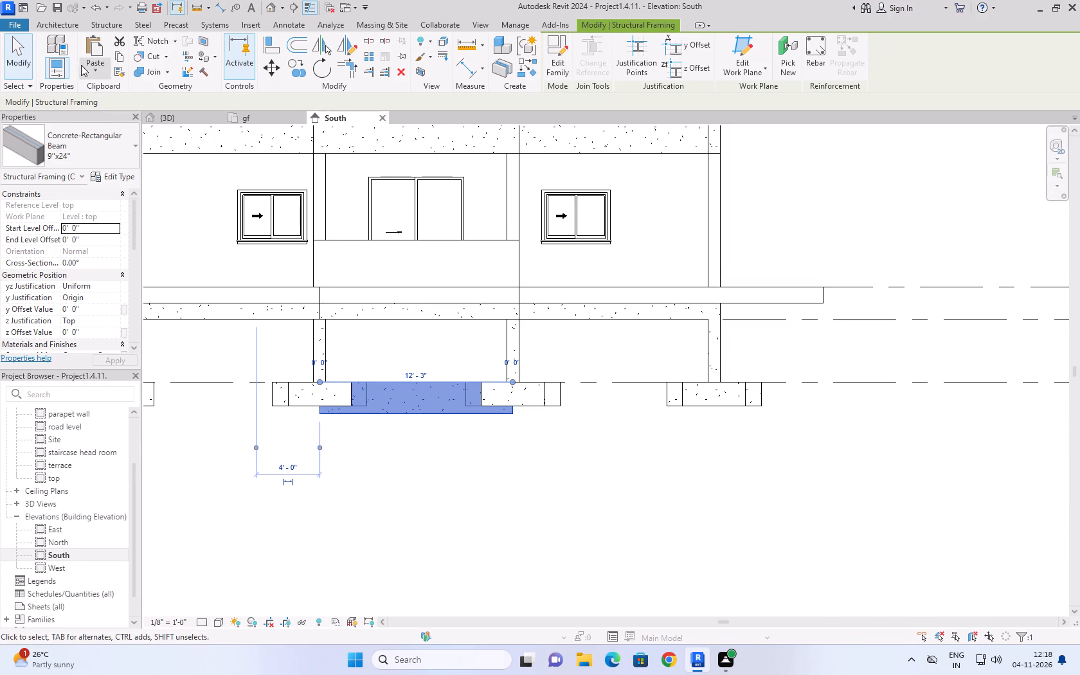
click(120, 57)
click(100, 73)
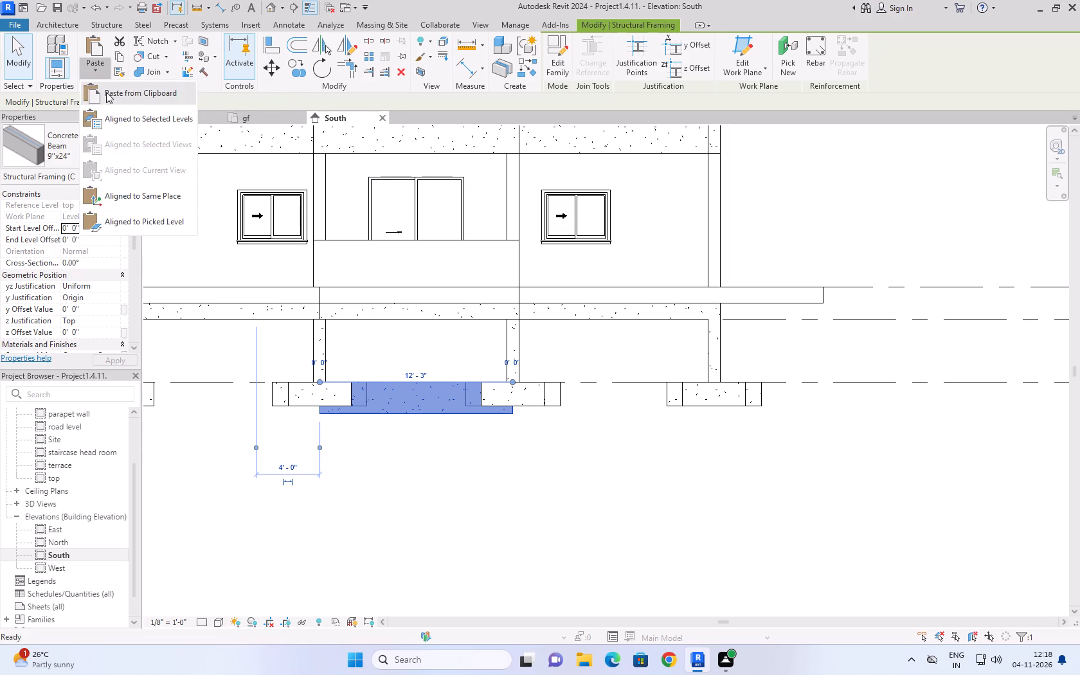
click(119, 114)
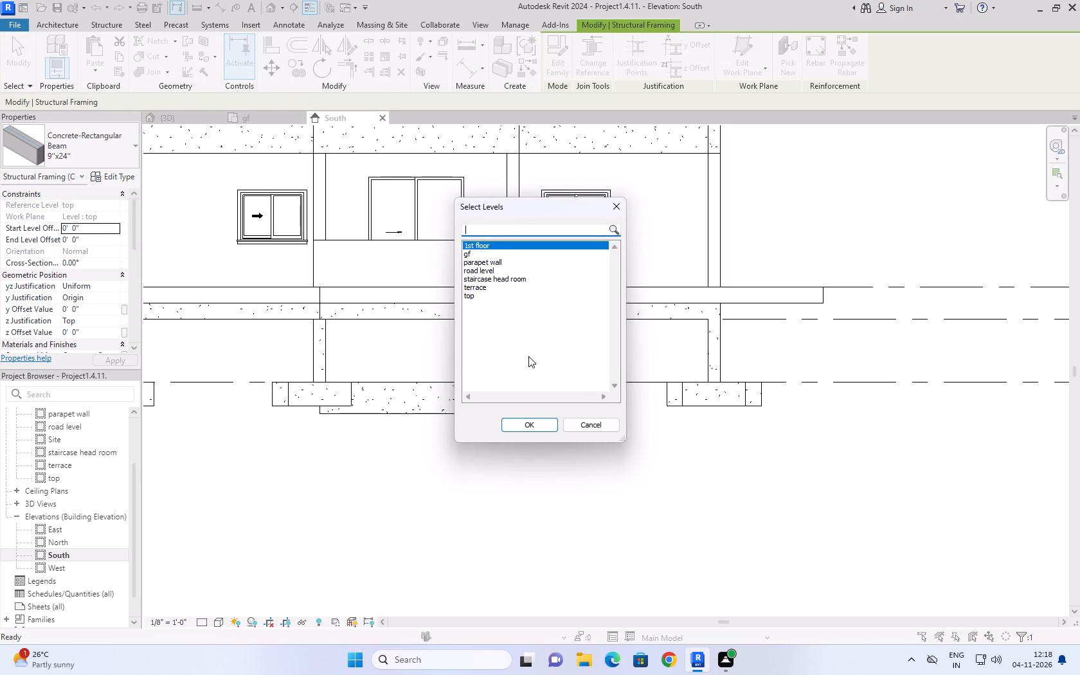
click(536, 432)
scroll(536, 432, down, 4)
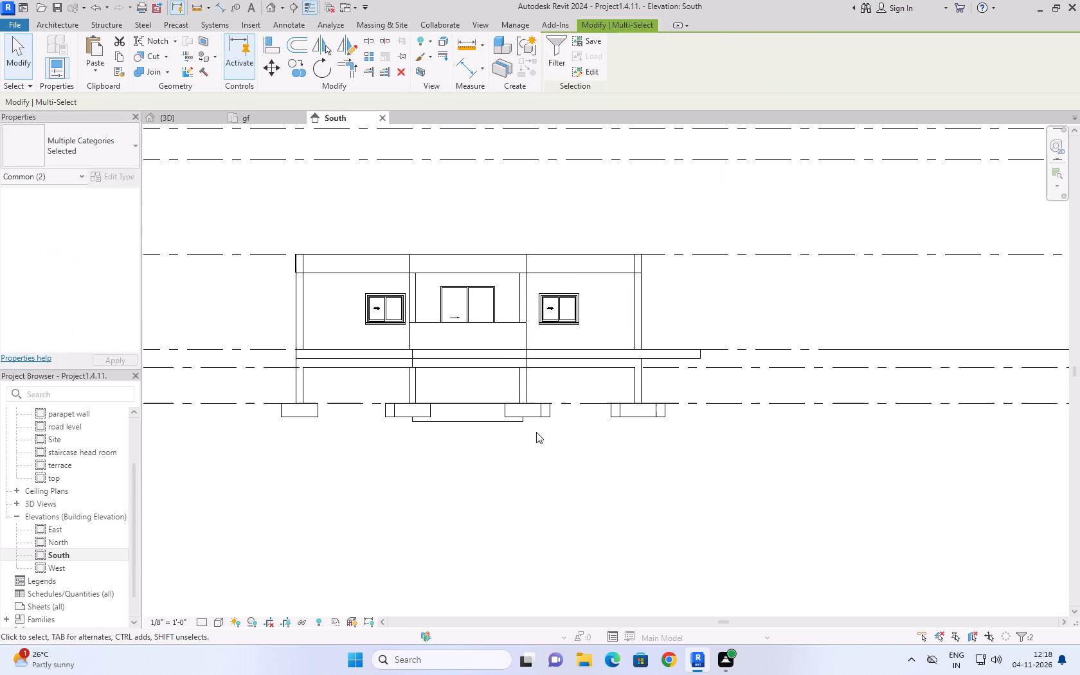
Examine the pasted balcony beam and surrounding roof-level beams in the 3D home view and the South elevation.
click(196, 114)
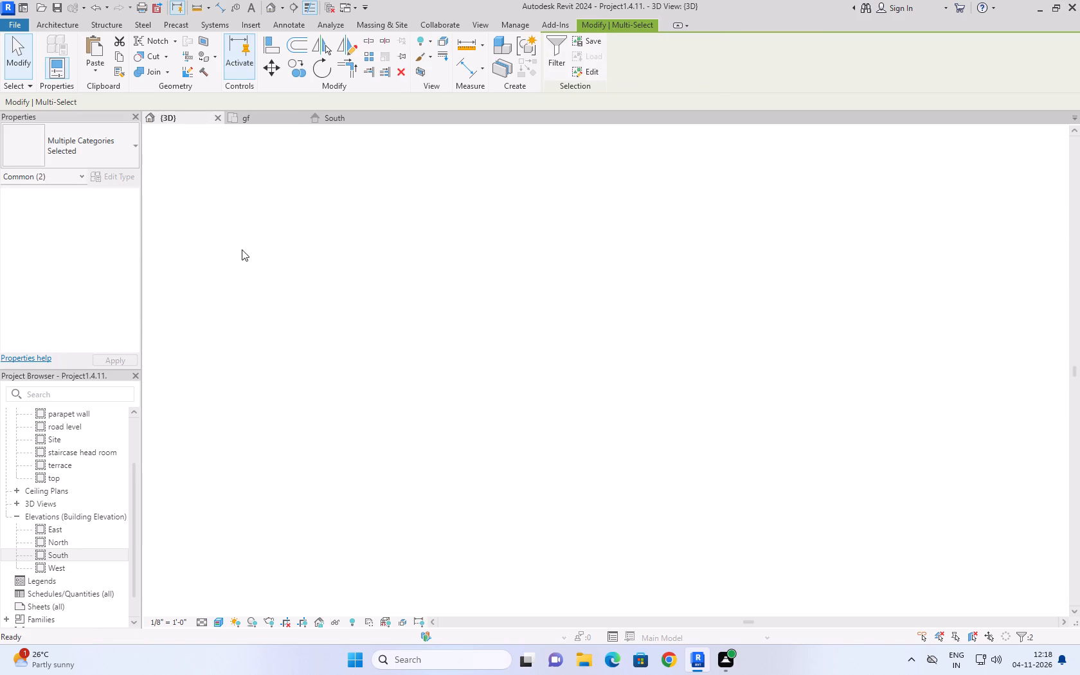
click(774, 221)
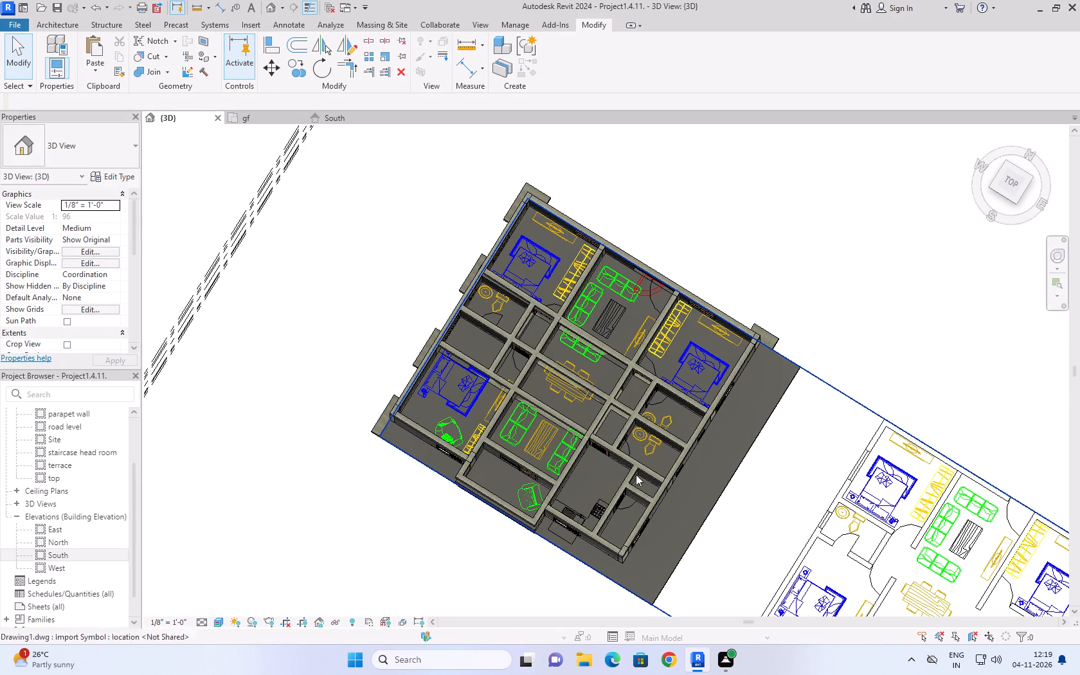
click(984, 137)
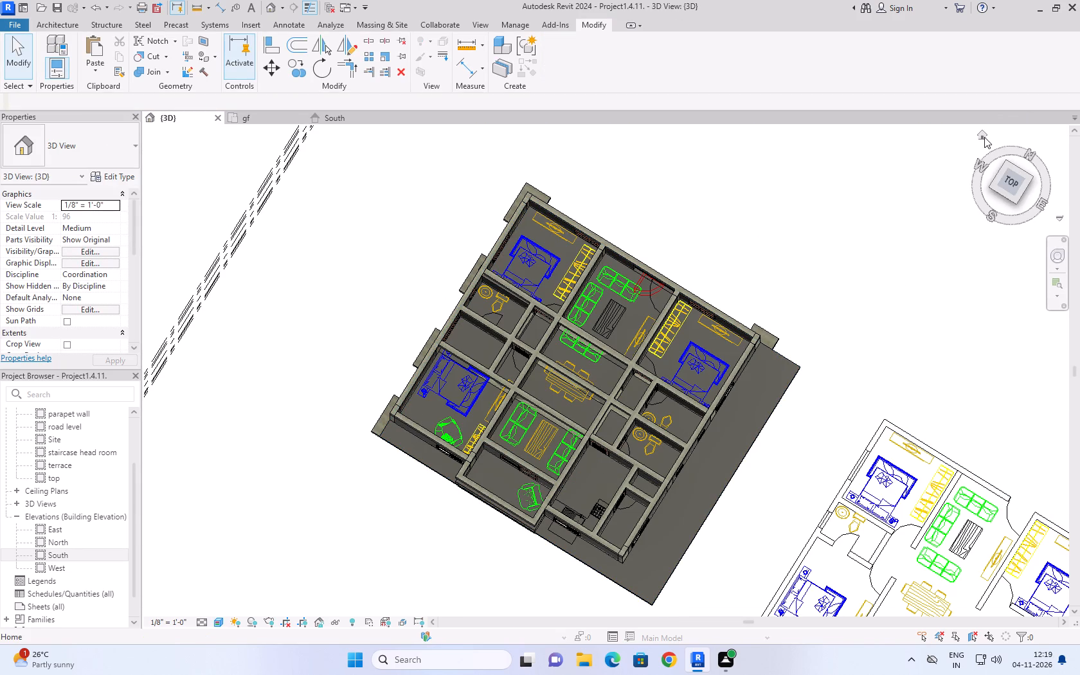
scroll(541, 383, up, 3)
scroll(494, 303, up, 7)
scroll(564, 369, up, 3)
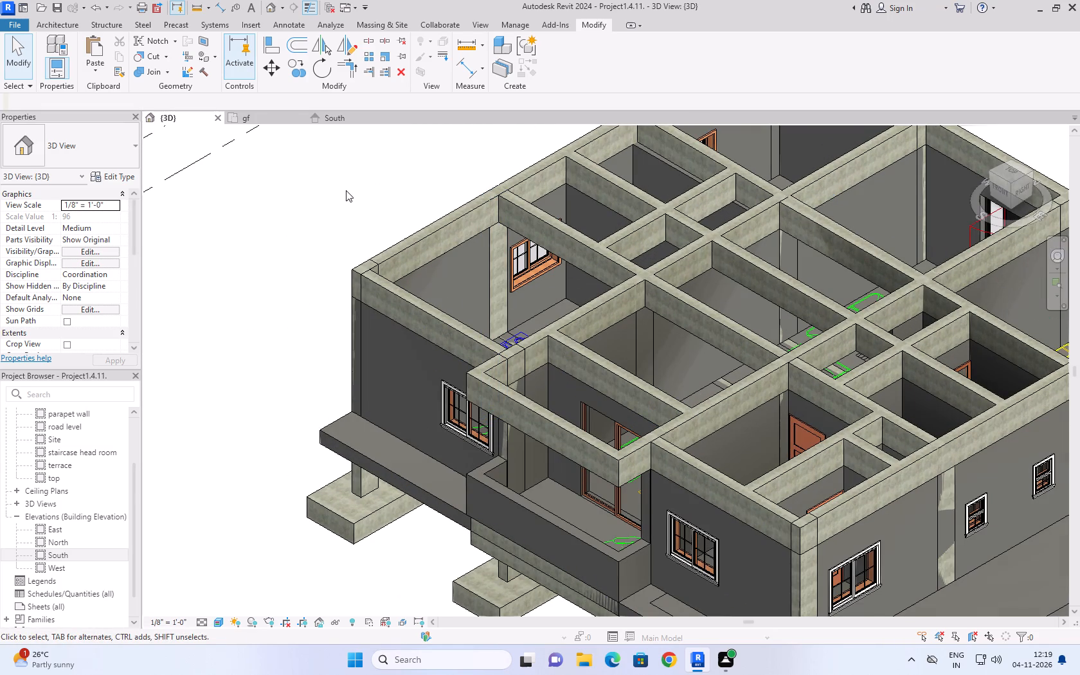
scroll(346, 190, down, 2)
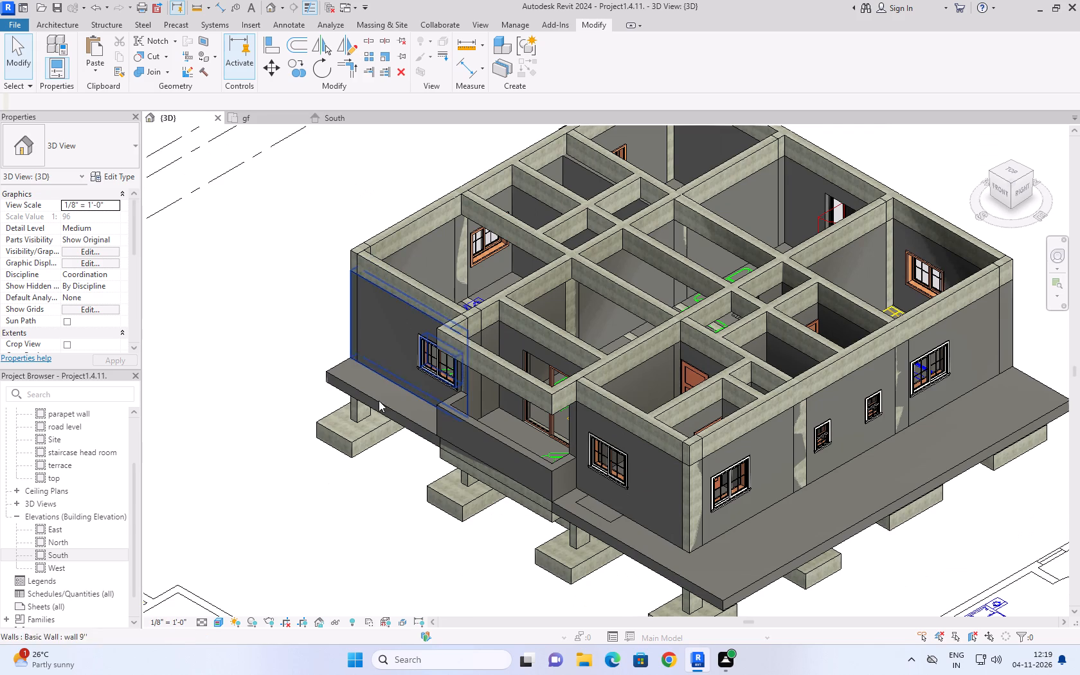
click(351, 109)
click(351, 118)
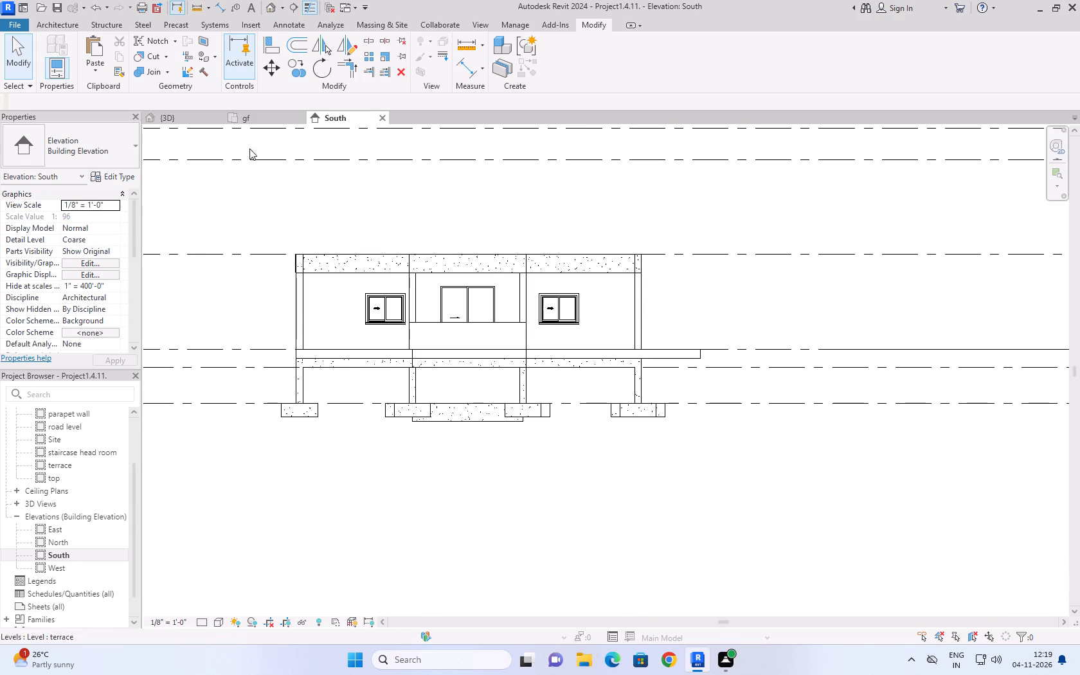
Set the unconnected height of the three 9" balcony parapet walls to 1'6" in the 3D view.
click(181, 118)
scroll(302, 283, down, 3)
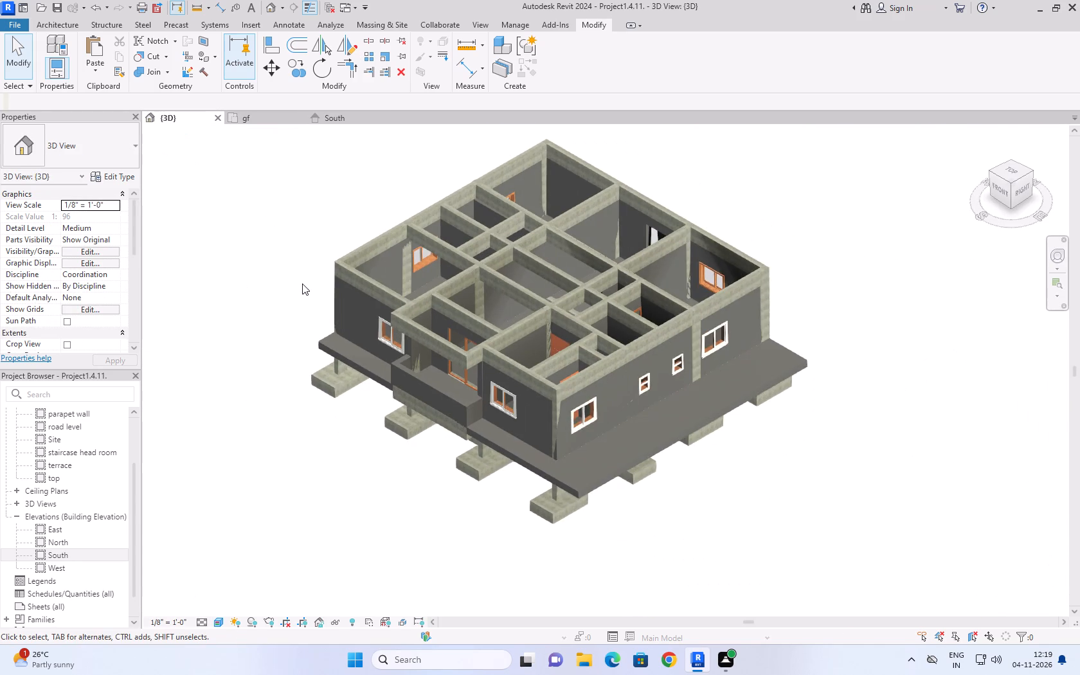
scroll(609, 586, up, 3)
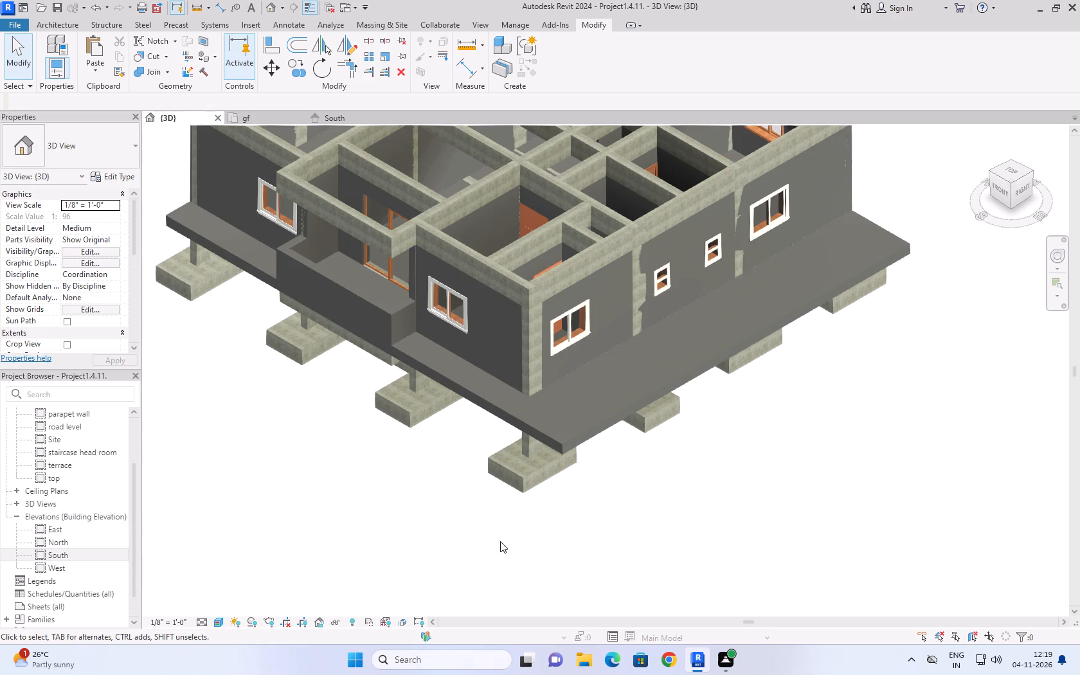
scroll(282, 230, up, 3)
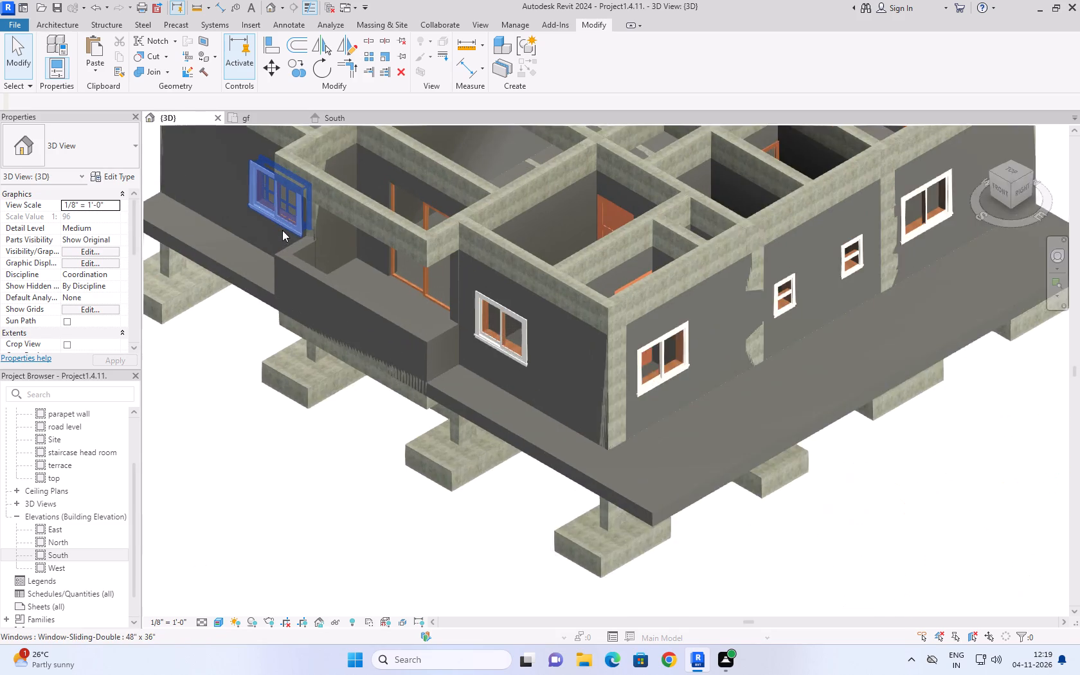
click(308, 249)
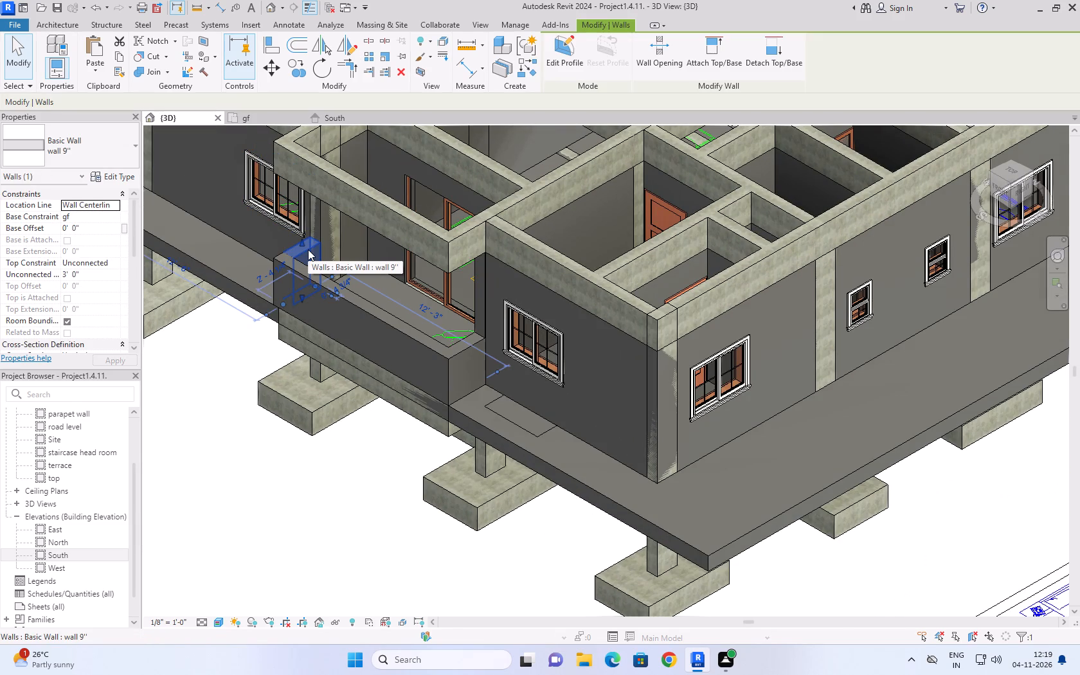
ctrl+click(359, 309)
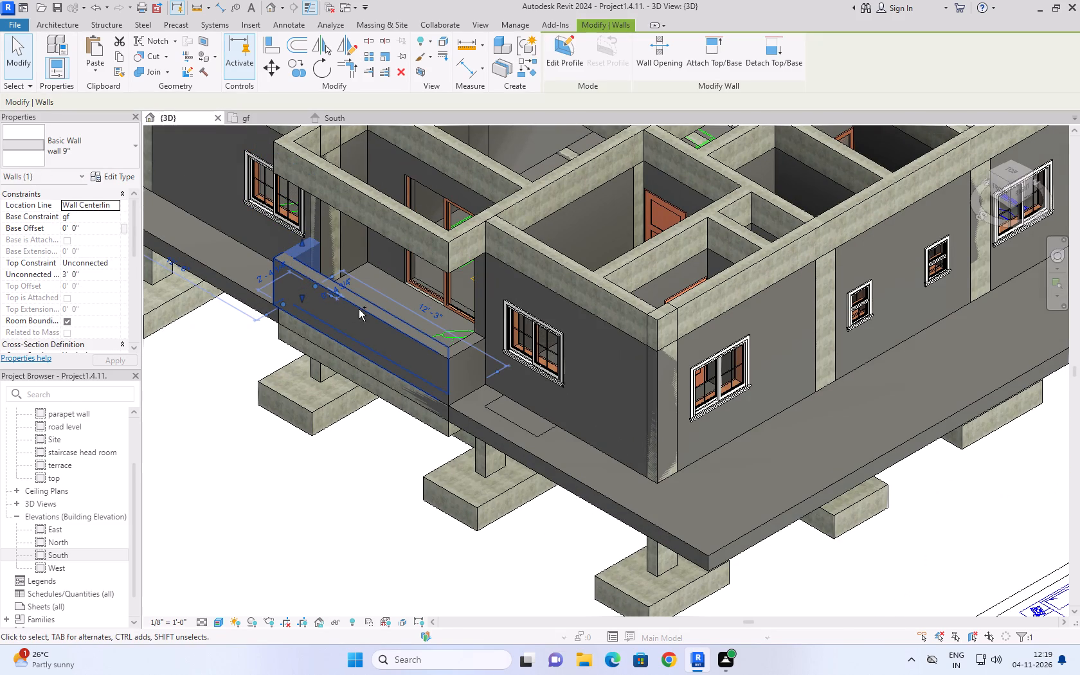
ctrl+click(465, 346)
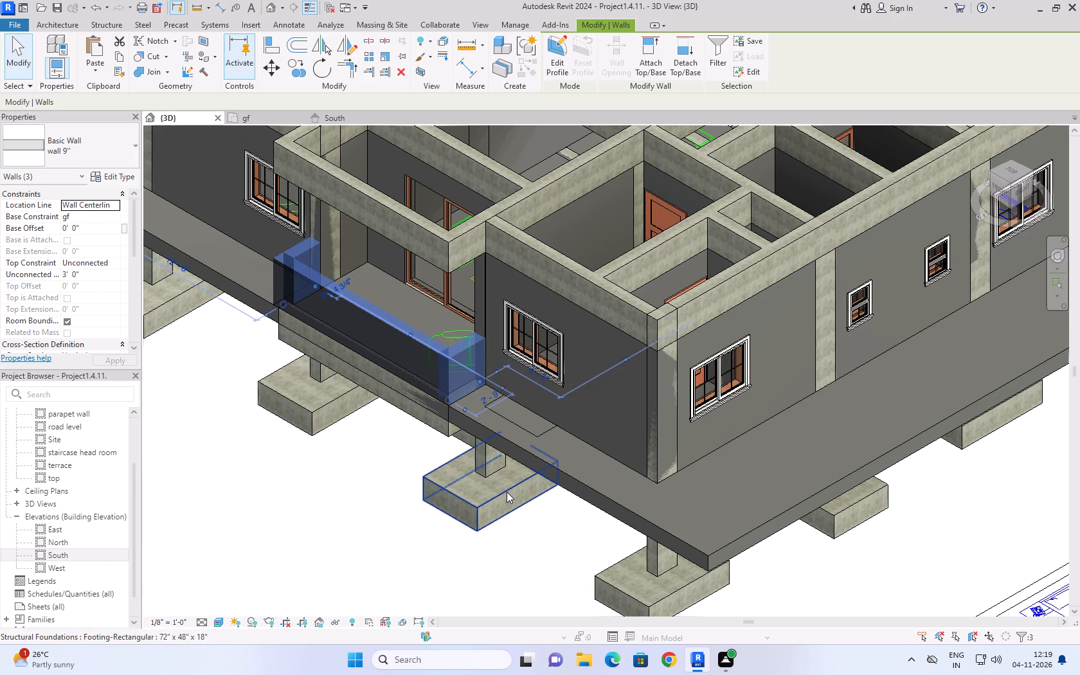
text(1'6'')
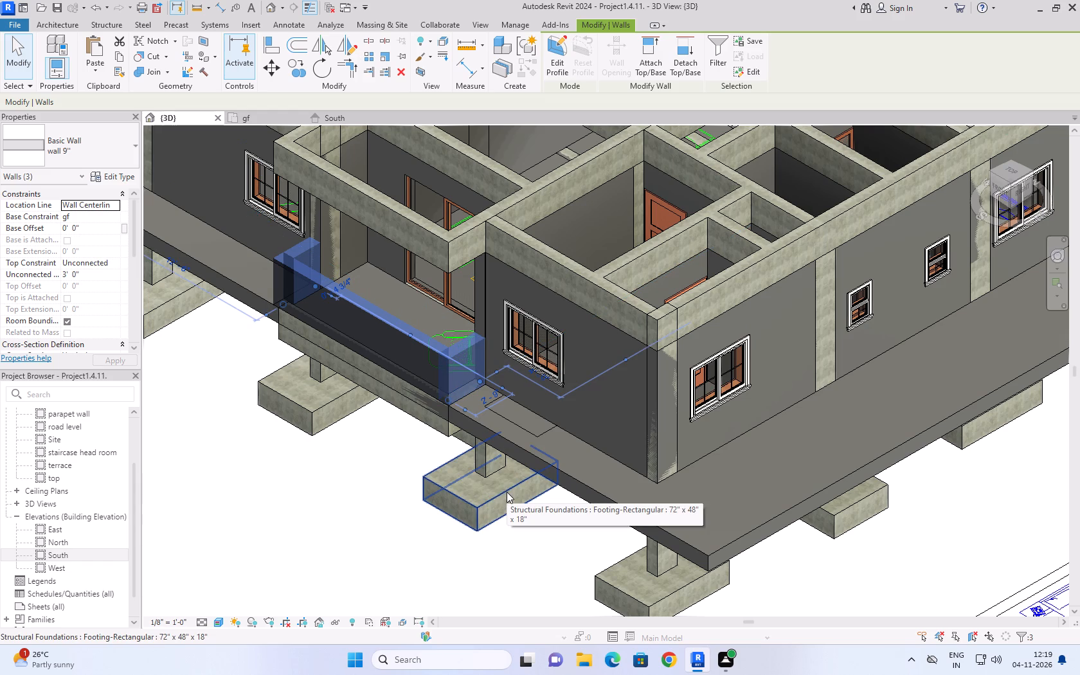
click(95, 272)
text(1'6'')
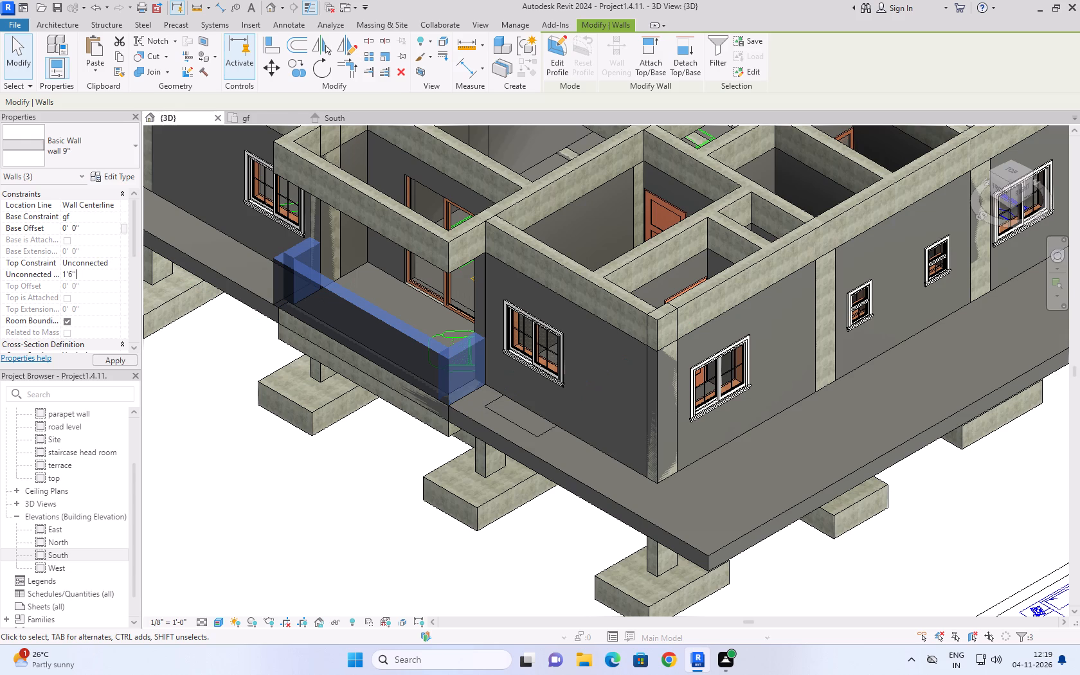
click(116, 357)
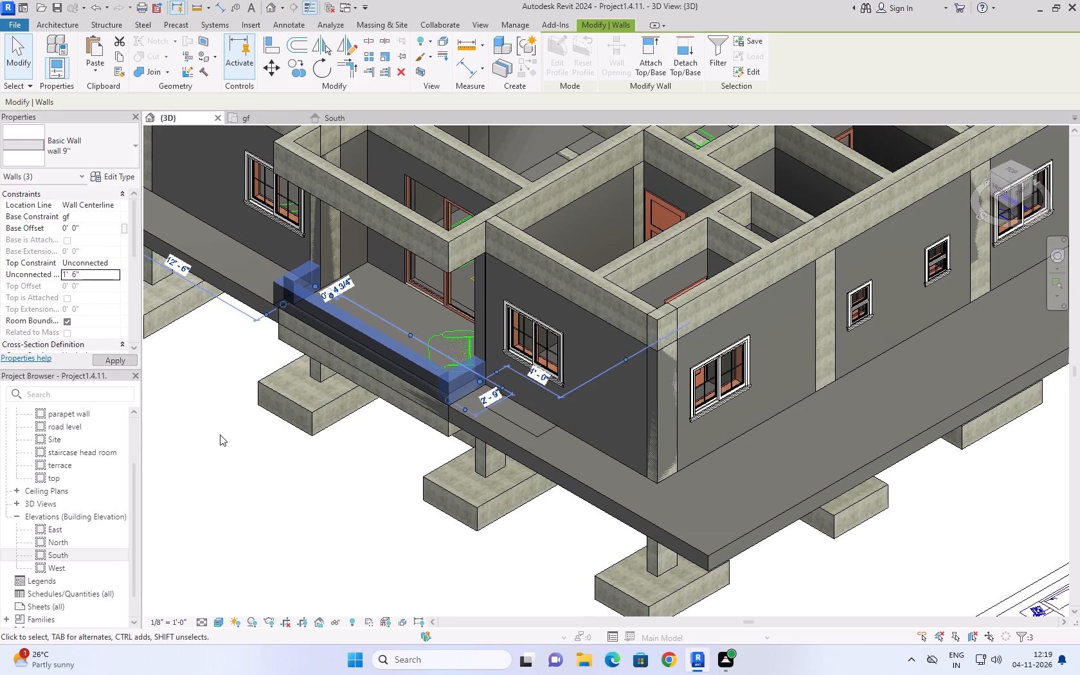
click(220, 435)
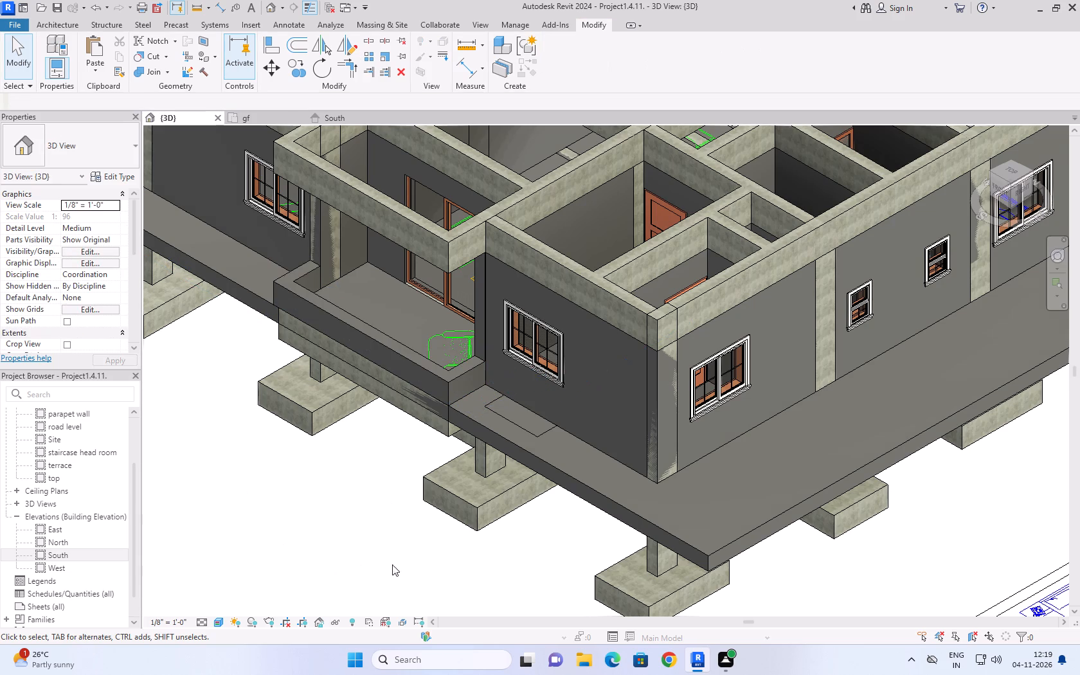
Return to the gf floor plan showing the first unit and save the project.
click(269, 122)
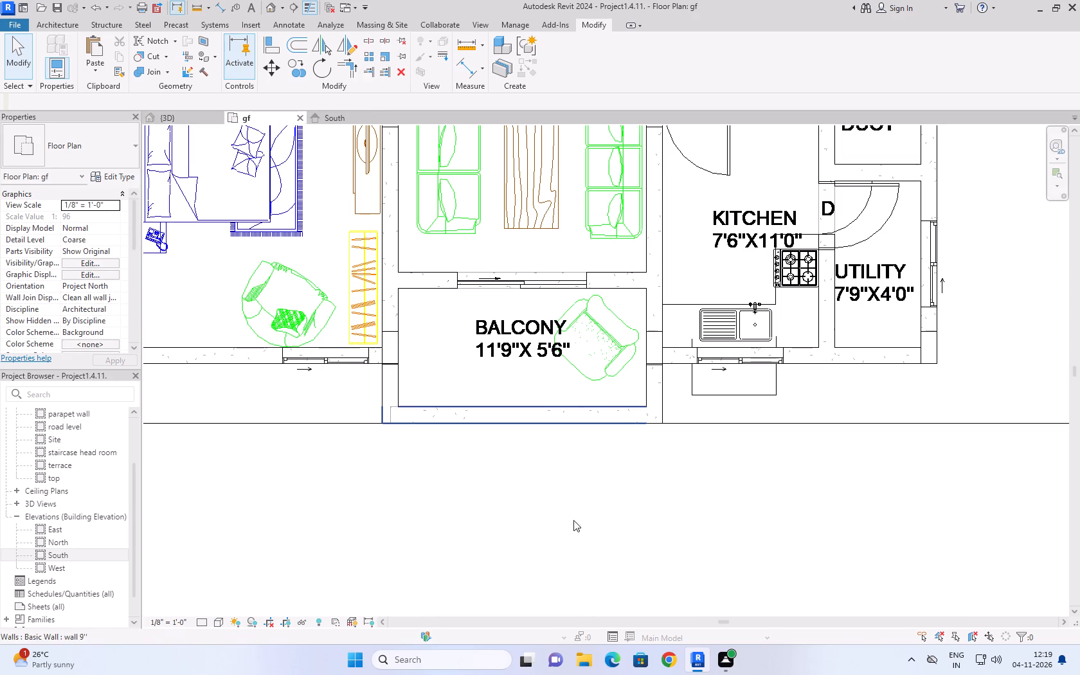
scroll(588, 509, down, 4)
click(588, 509)
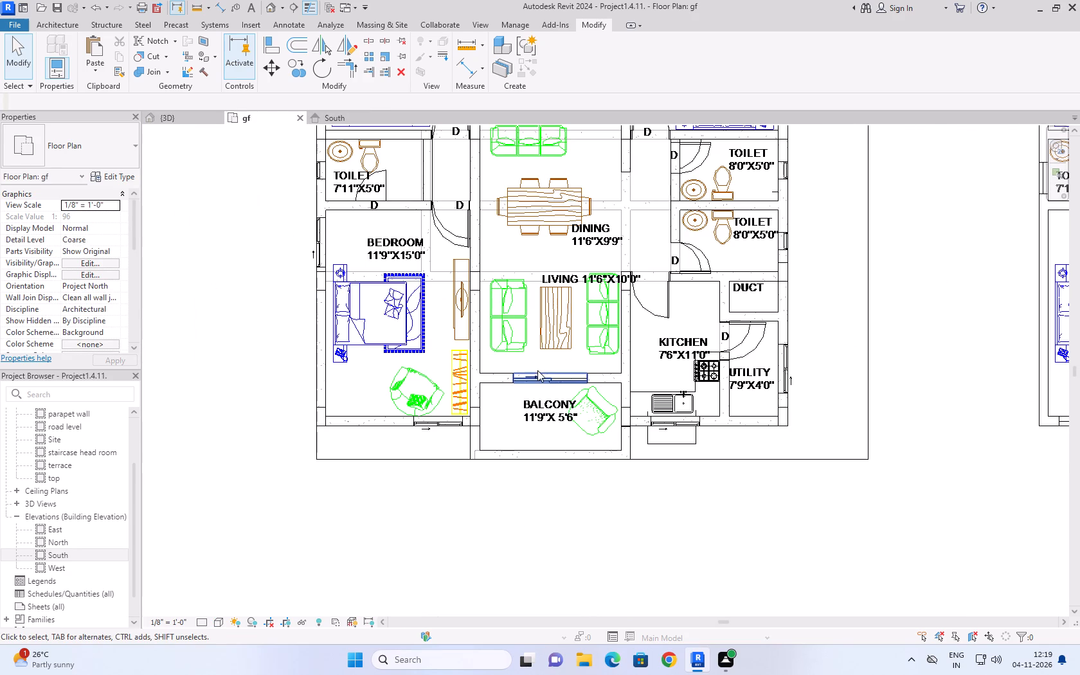
scroll(545, 455, down, 2)
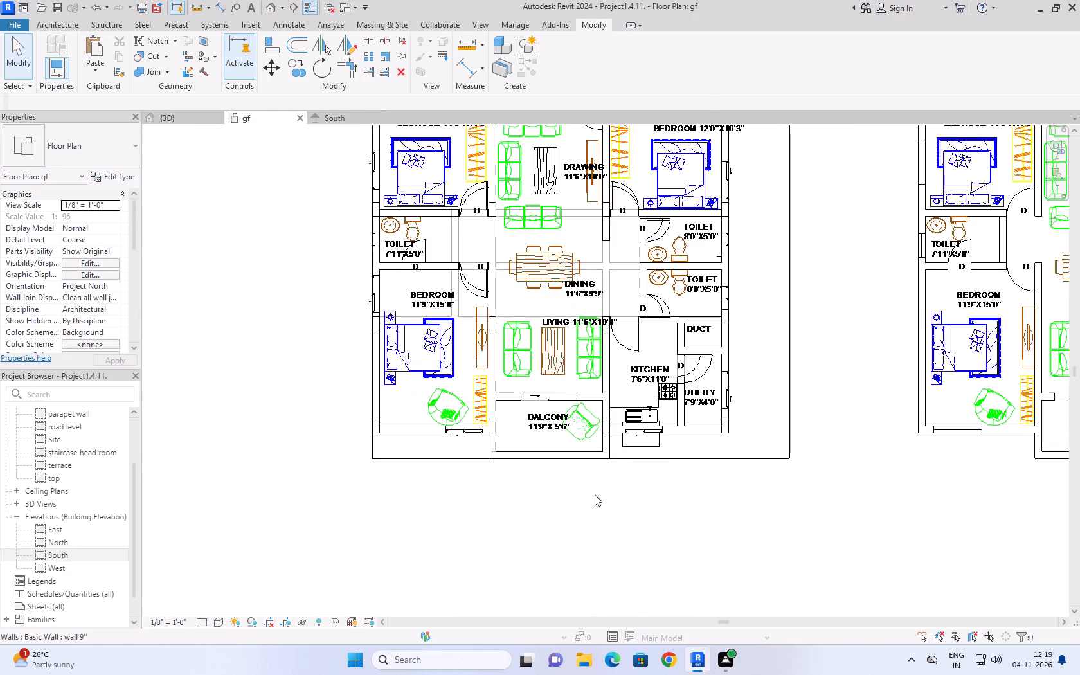
scroll(645, 354, down, 4)
scroll(780, 226, up, 2)
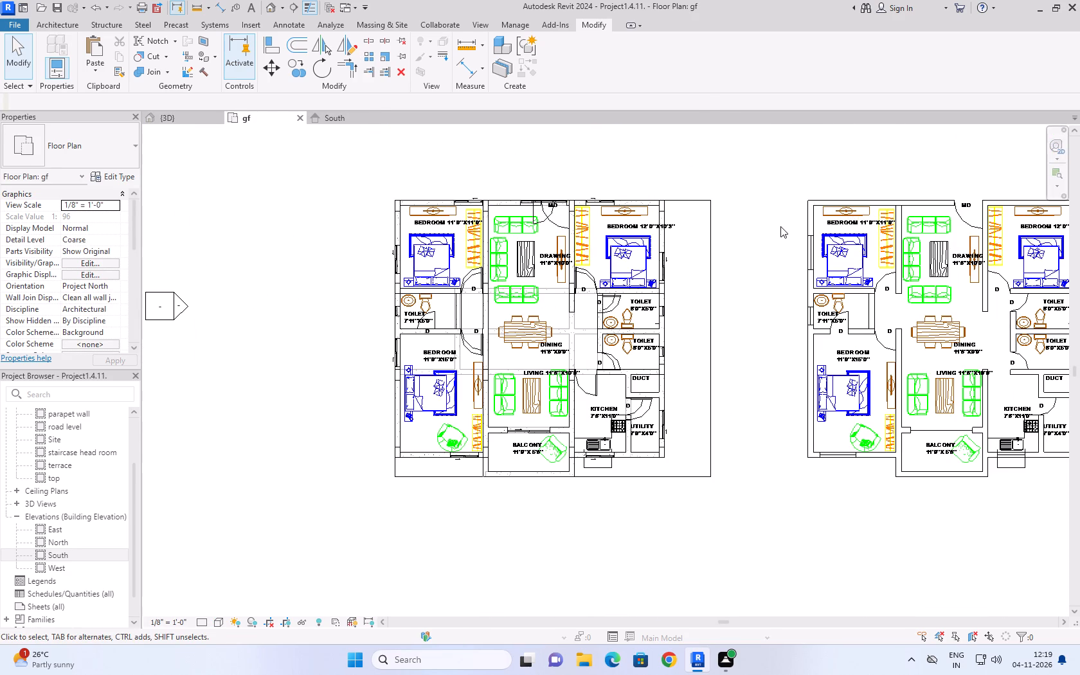
scroll(780, 226, up, 1)
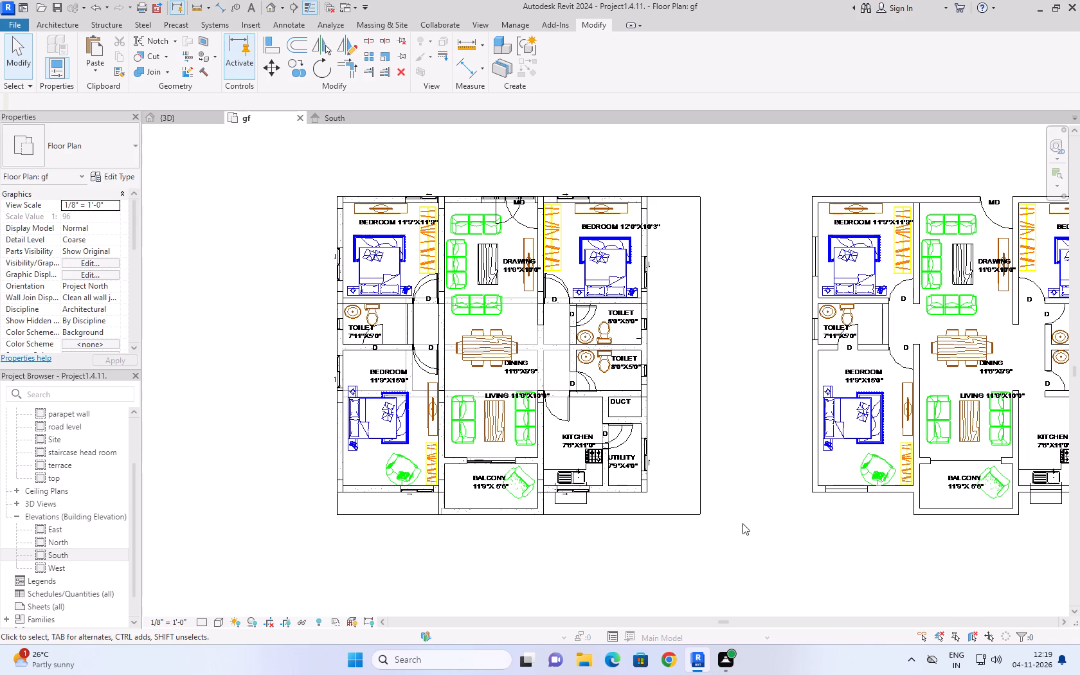
key(ctrl+s)
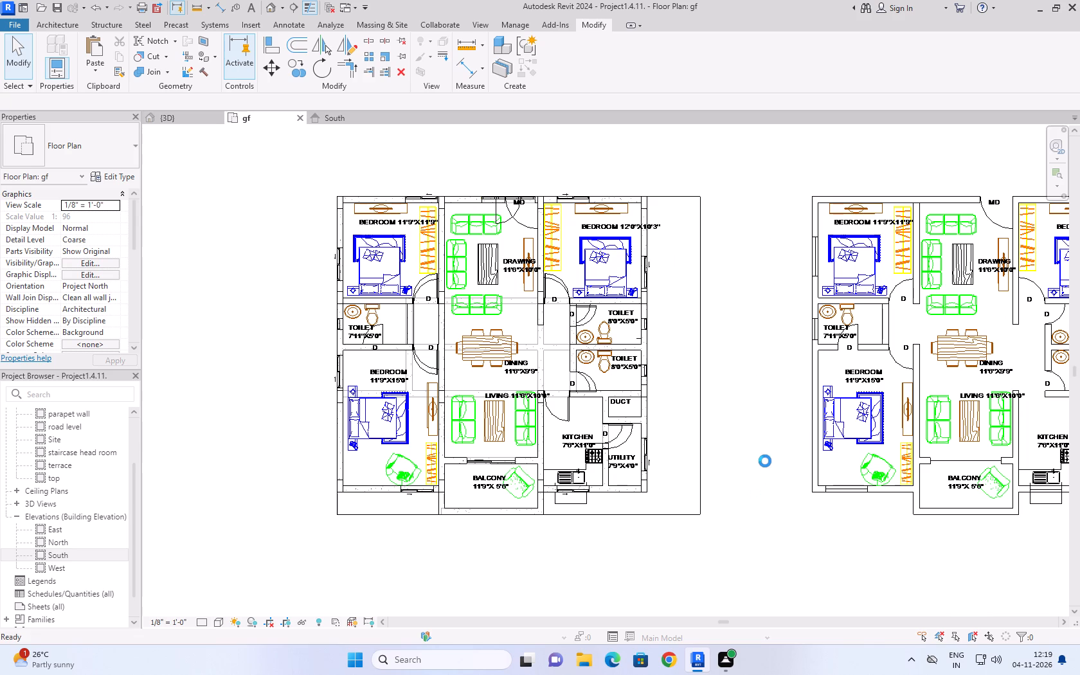
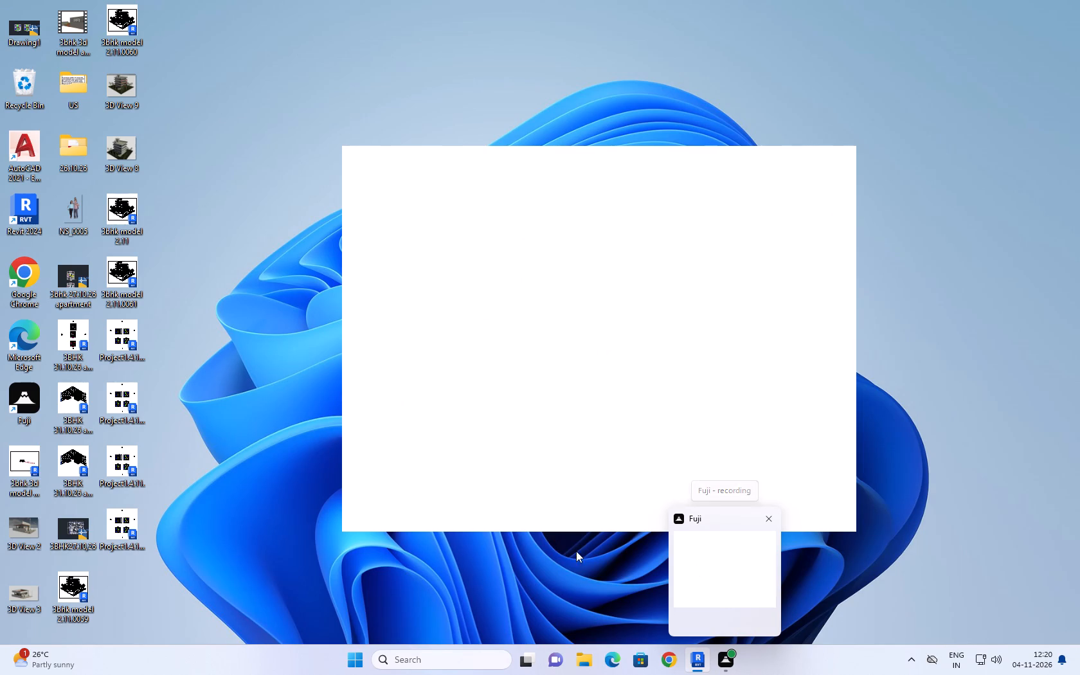
Examine the first unit in the gf plan, South elevation and 3D view, focusing on the balcony beams and parapet at the front.
click(854, 568)
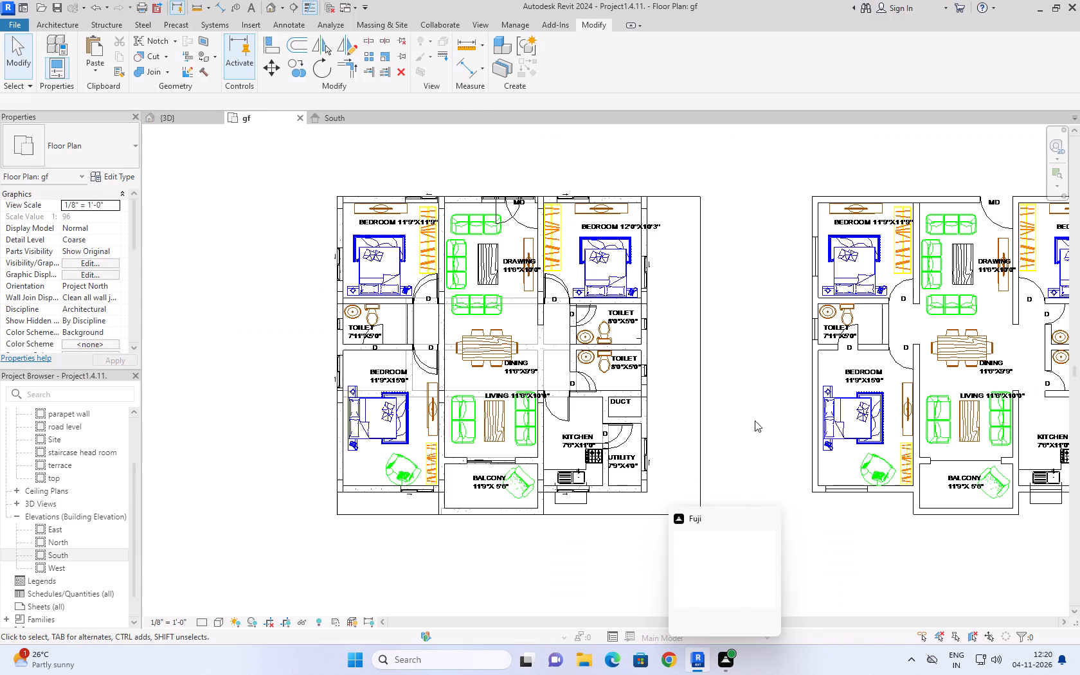
key(alt+Tab)
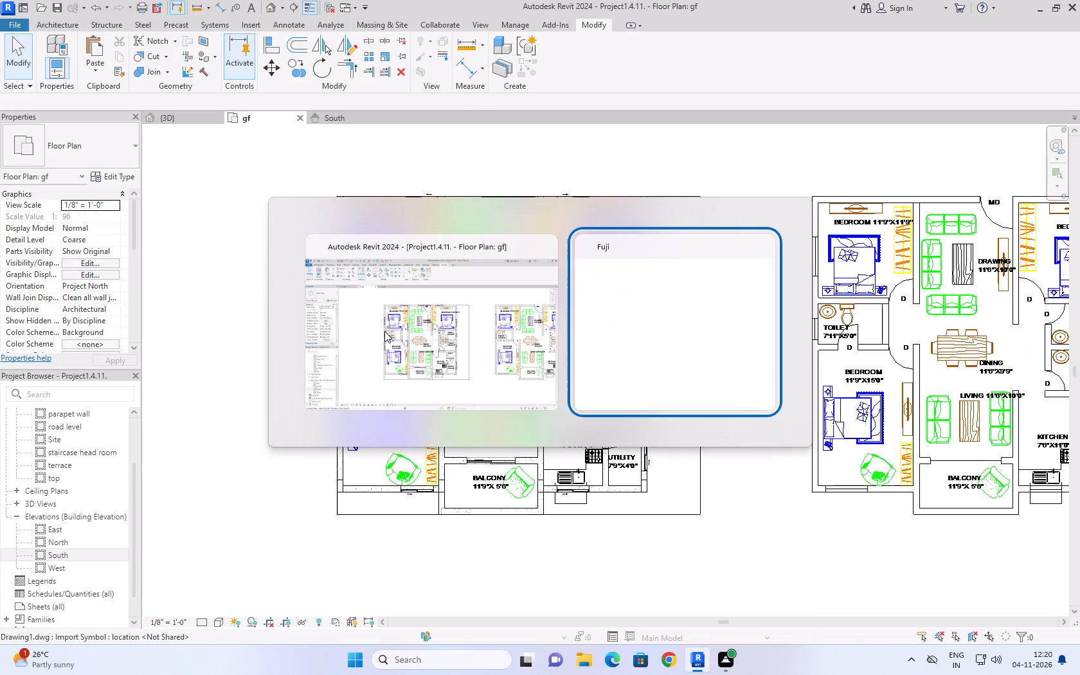
key(alt+Tab)
middle_drag(622, 151, 541, 163)
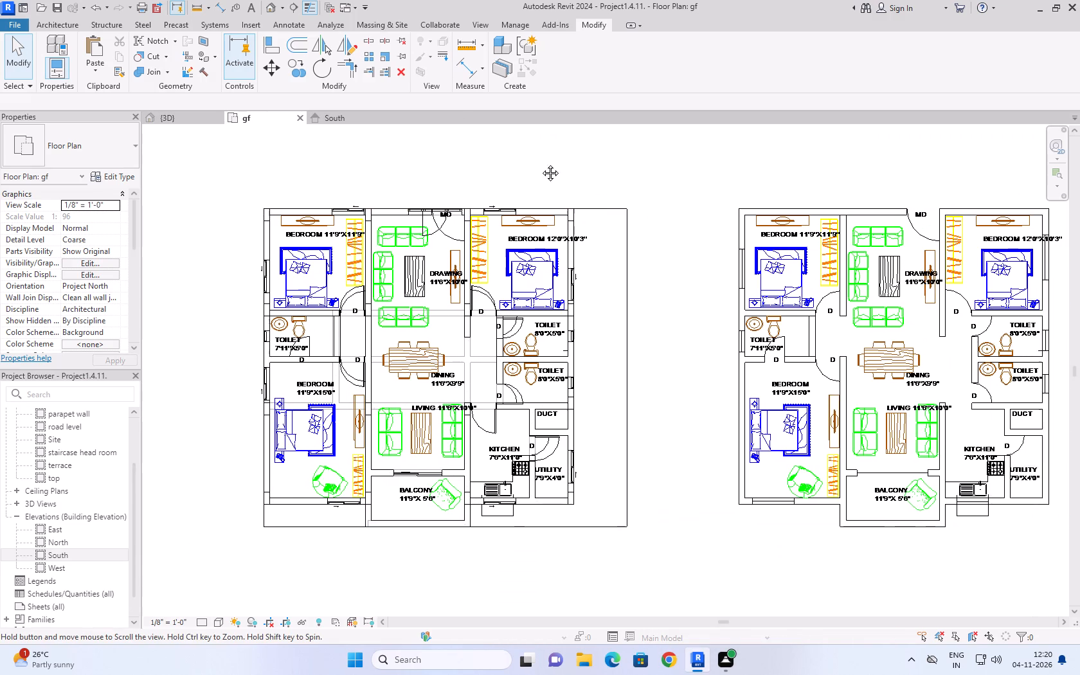
middle_drag(541, 163, 498, 170)
click(337, 122)
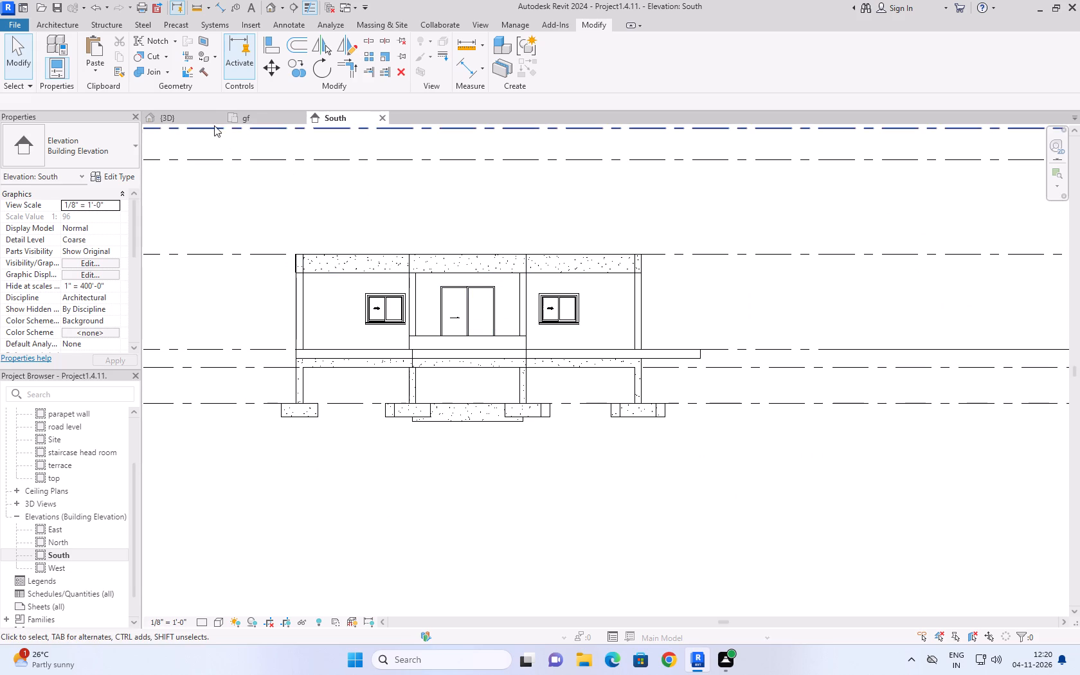
click(255, 115)
scroll(312, 183, down, 1)
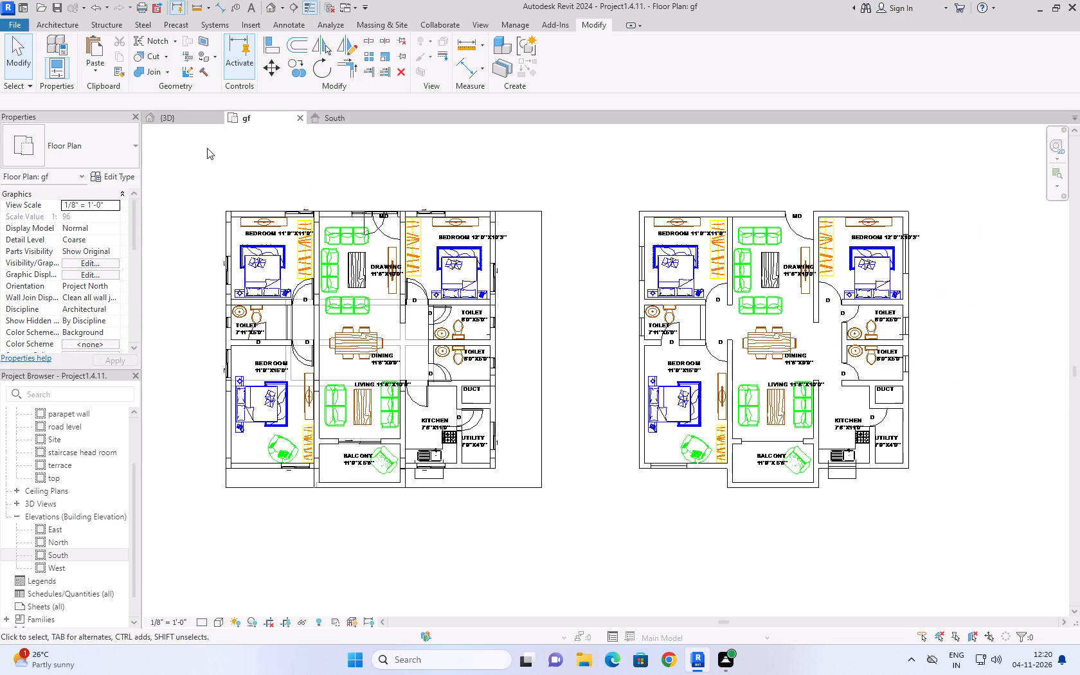
click(184, 114)
scroll(319, 455, down, 7)
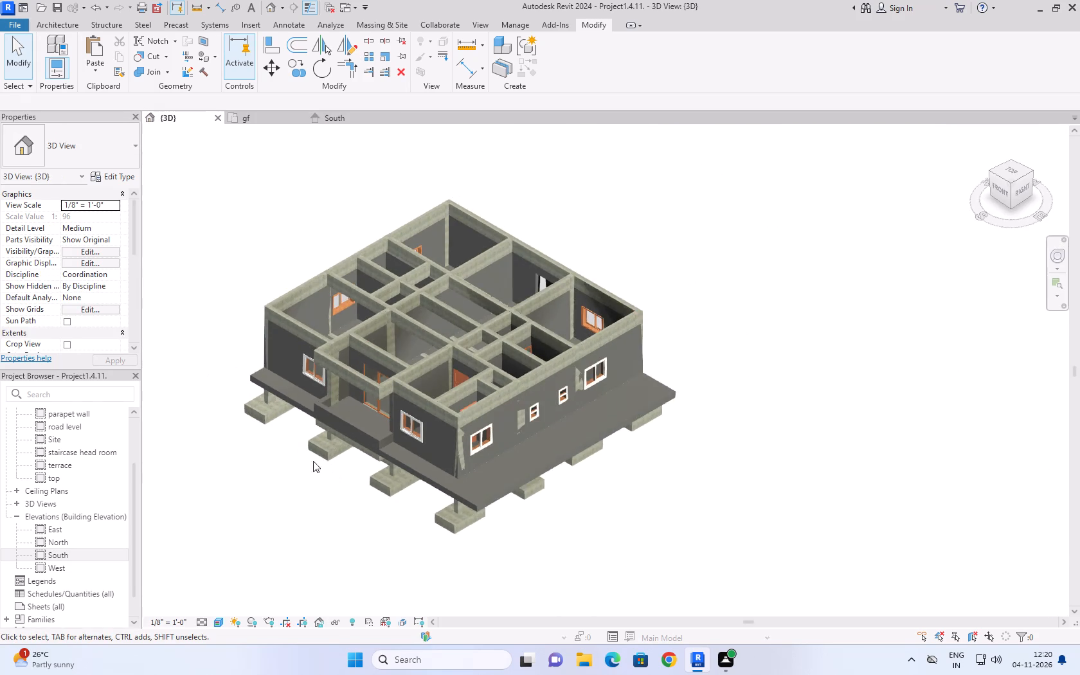
scroll(296, 464, up, 10)
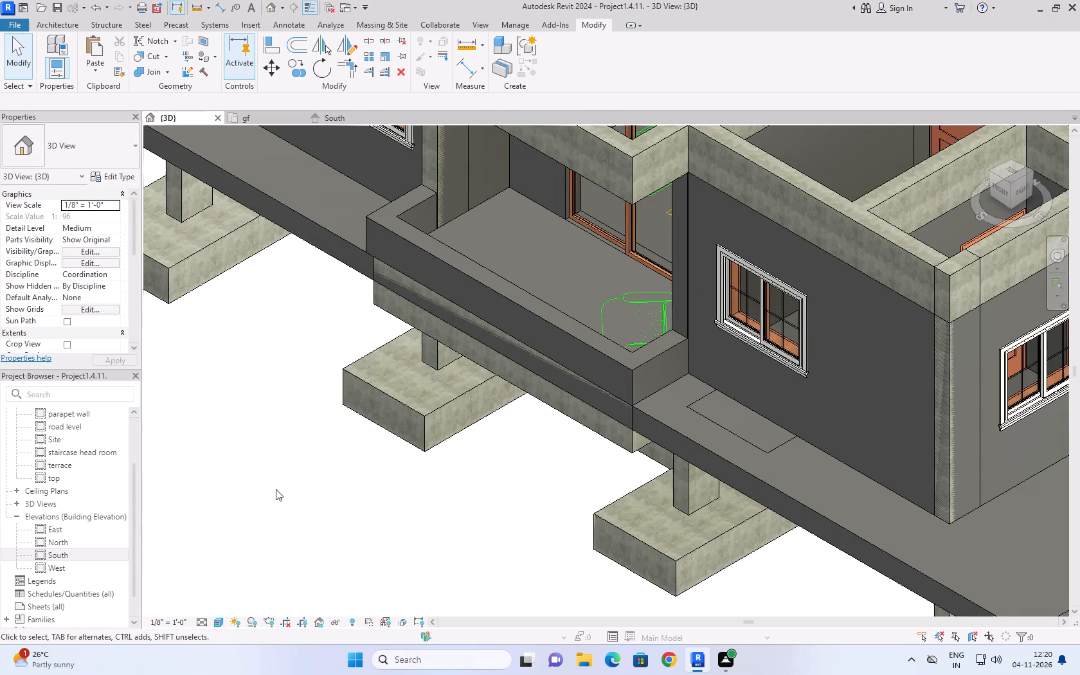
shift+middle_drag(253, 398, 319, 382)
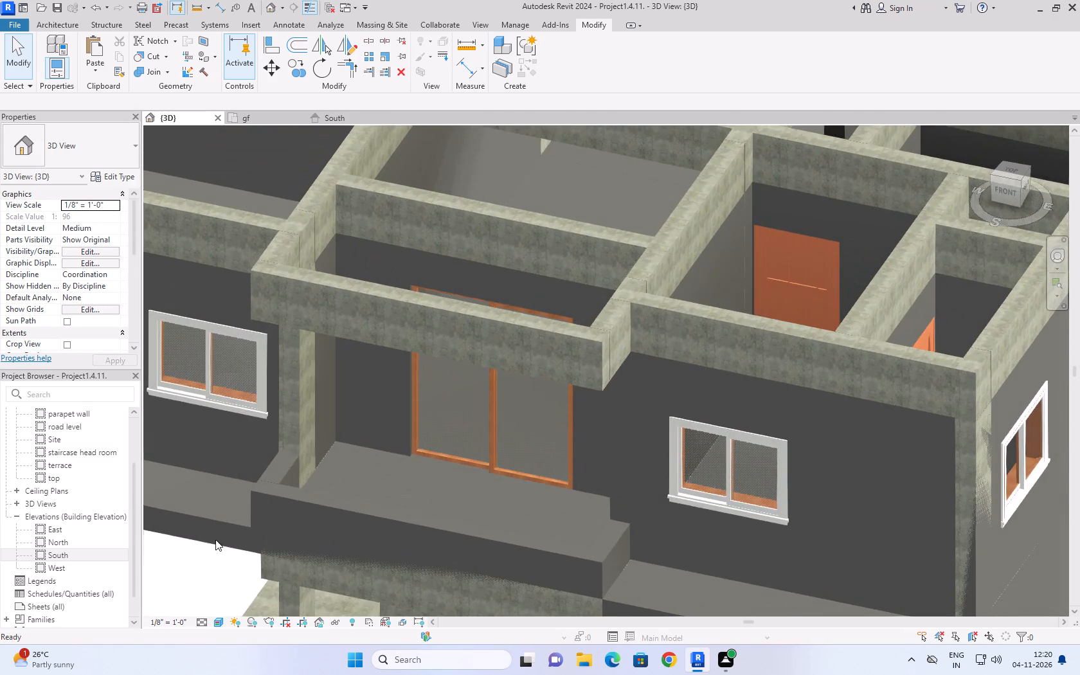
shift+middle_drag(211, 551, 259, 525)
scroll(361, 400, down, 3)
scroll(420, 373, down, 4)
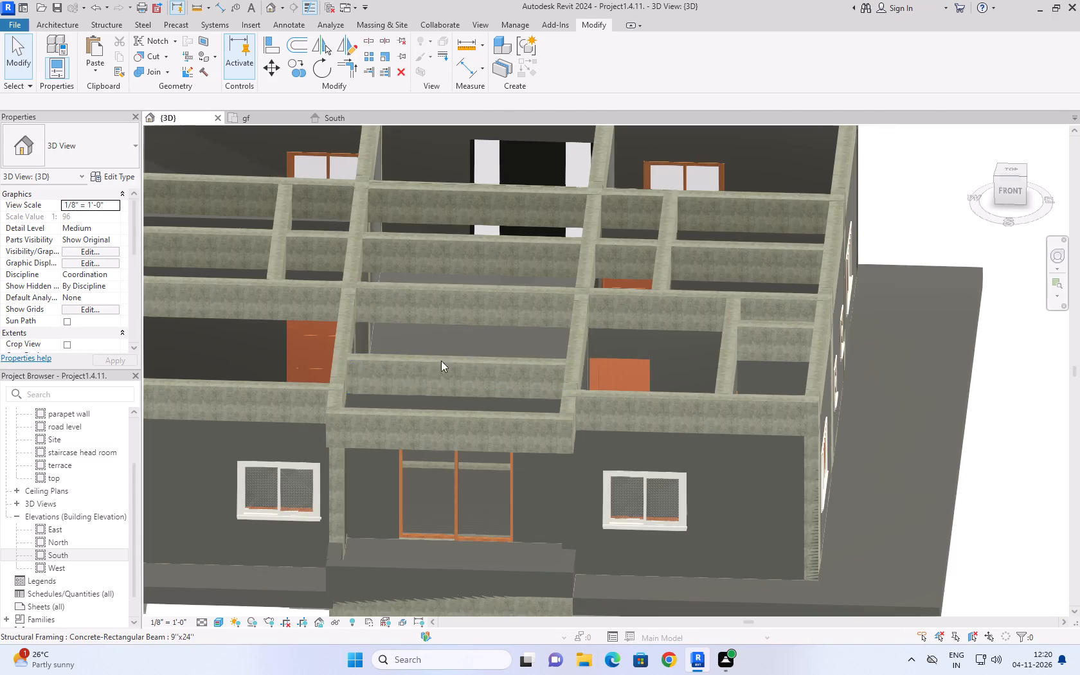
shift+middle_drag(417, 583, 434, 447)
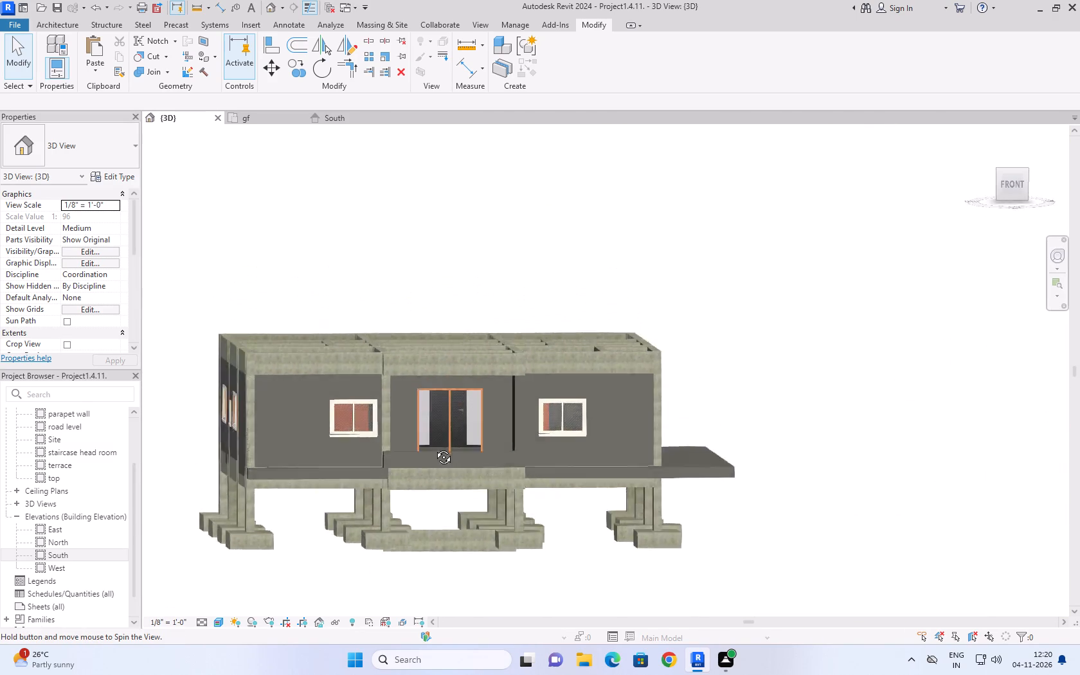
shift+middle_drag(434, 447, 428, 426)
scroll(358, 446, up, 7)
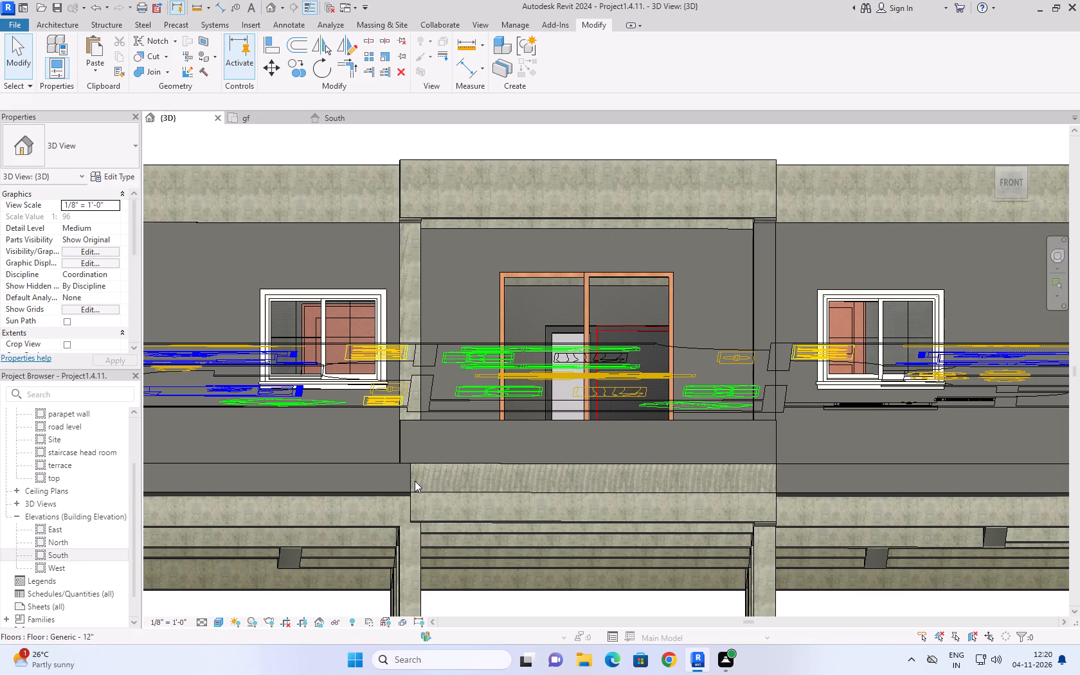
Extend the west end of the gf-level 9"x24" balcony front beam to the side wall's outer face, about 12' 7 1/2" long.
click(409, 484)
shift+middle_drag(448, 465, 441, 553)
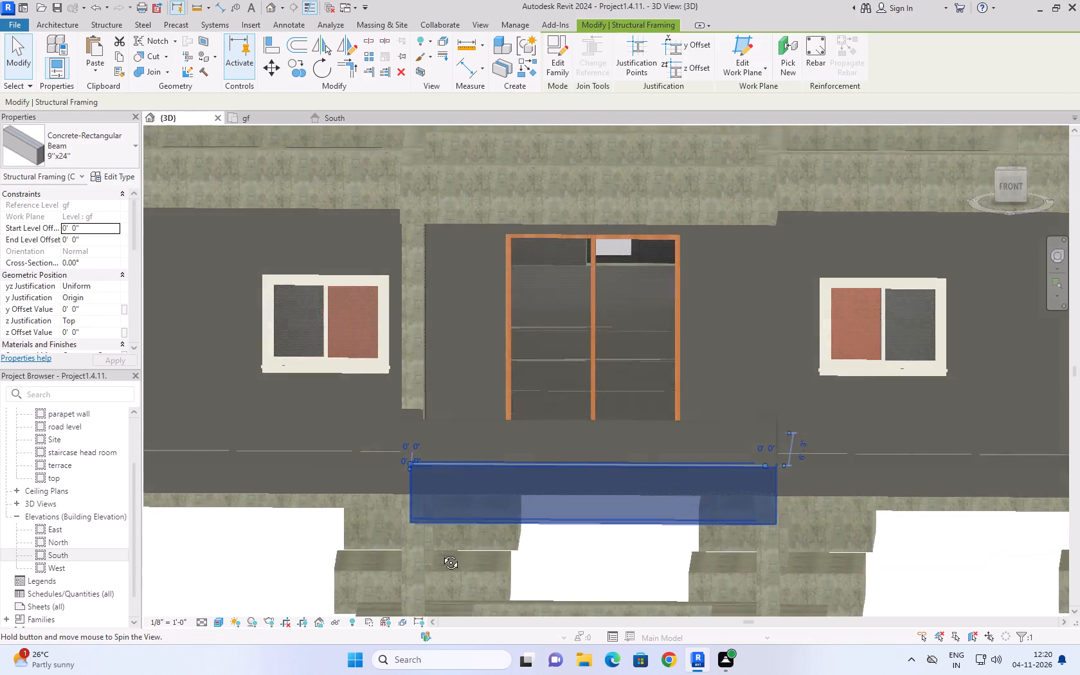
shift+middle_drag(441, 553, 435, 611)
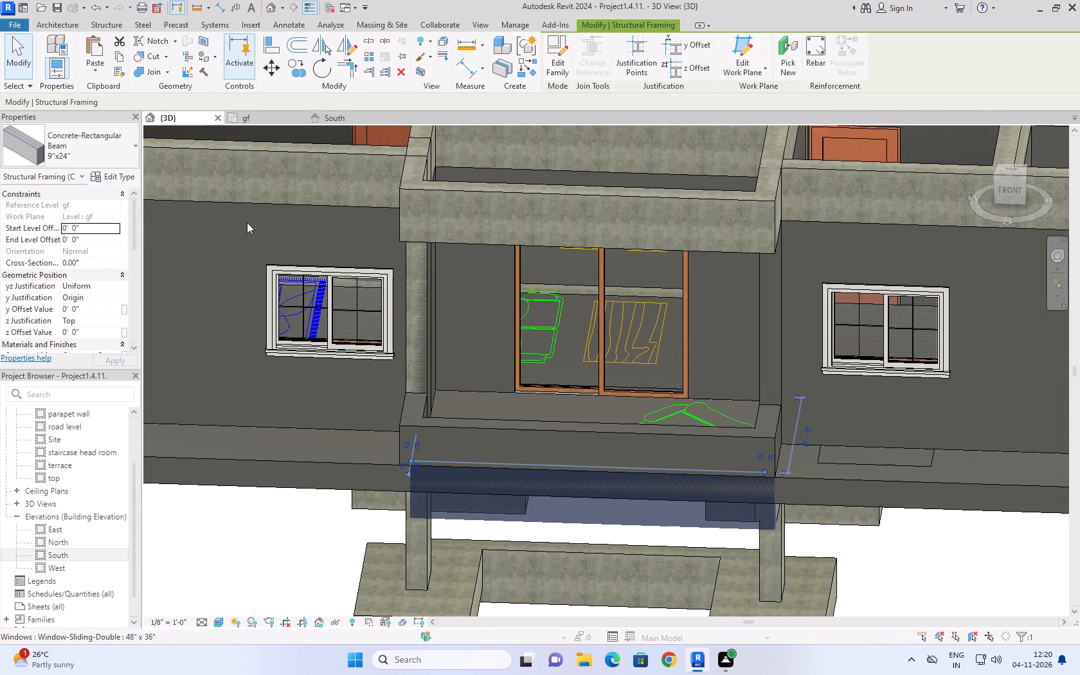
click(260, 121)
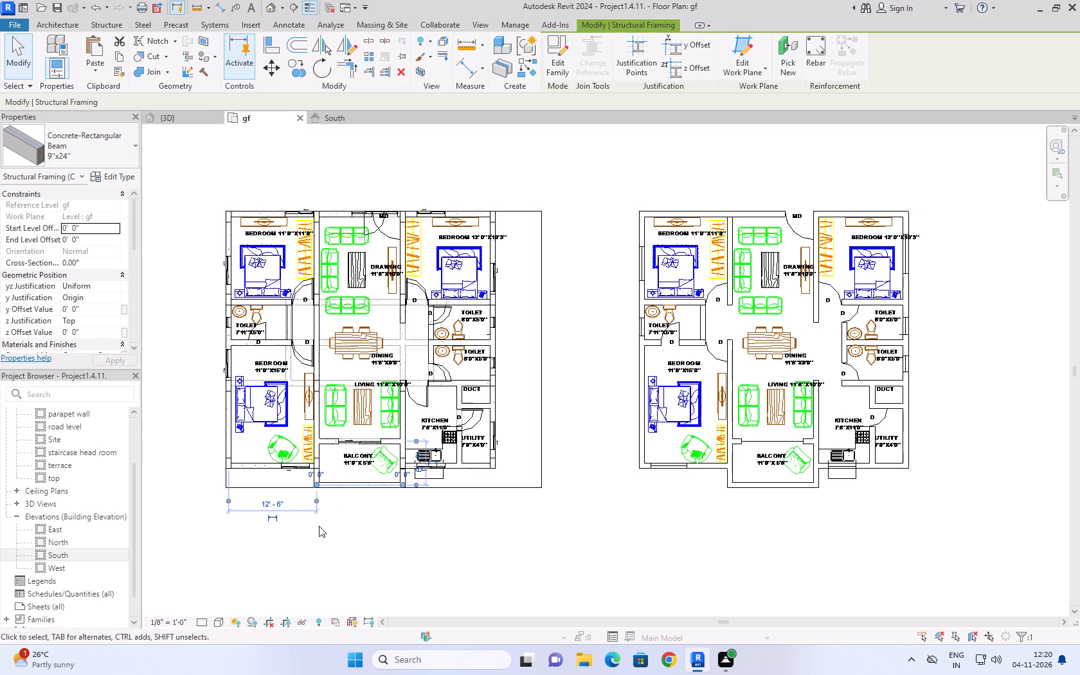
scroll(312, 505, up, 10)
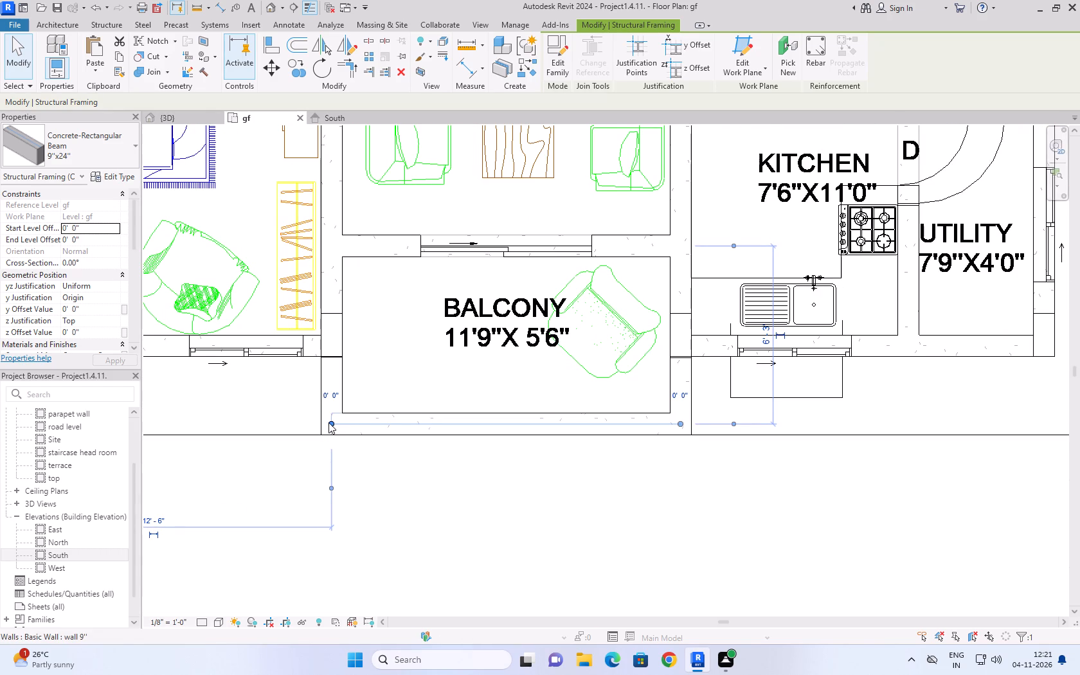
drag(330, 422, 324, 420)
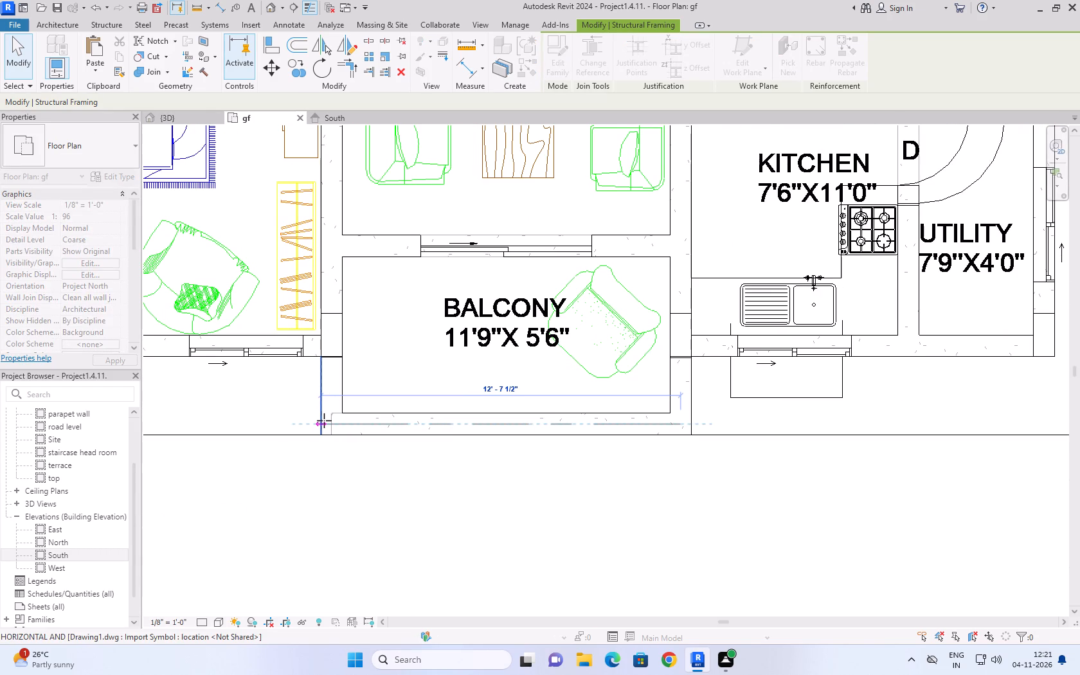
drag(324, 420, 320, 420)
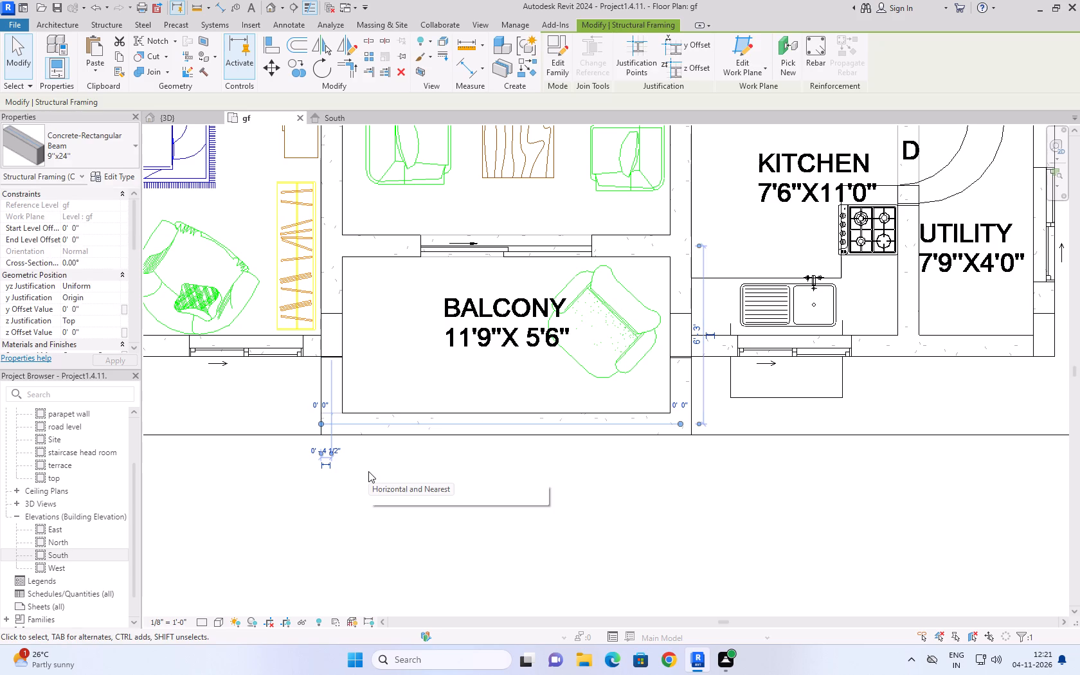
click(369, 471)
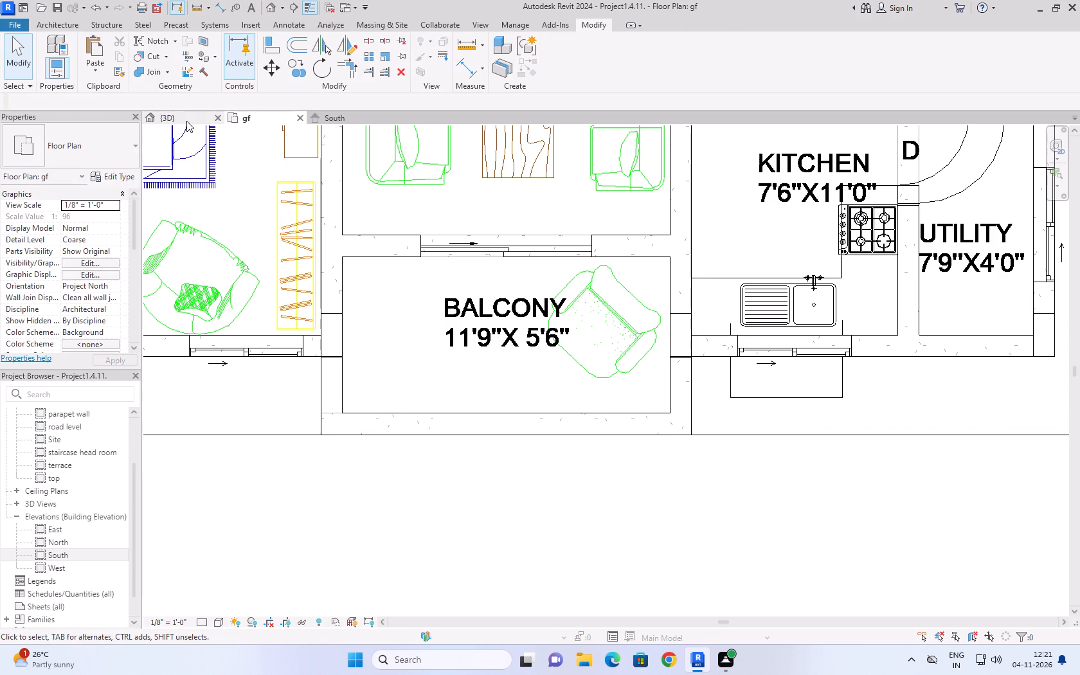
Duplicate the gf floor's type in the 3D view and name the new type slab 6''.
click(186, 121)
click(301, 530)
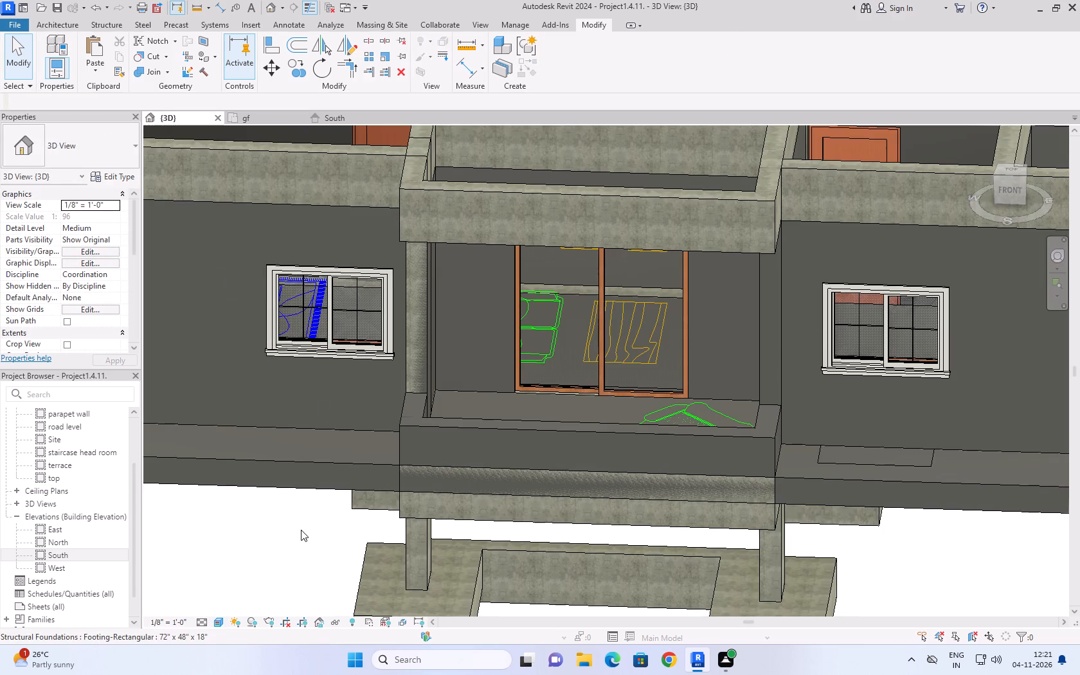
click(321, 465)
click(123, 175)
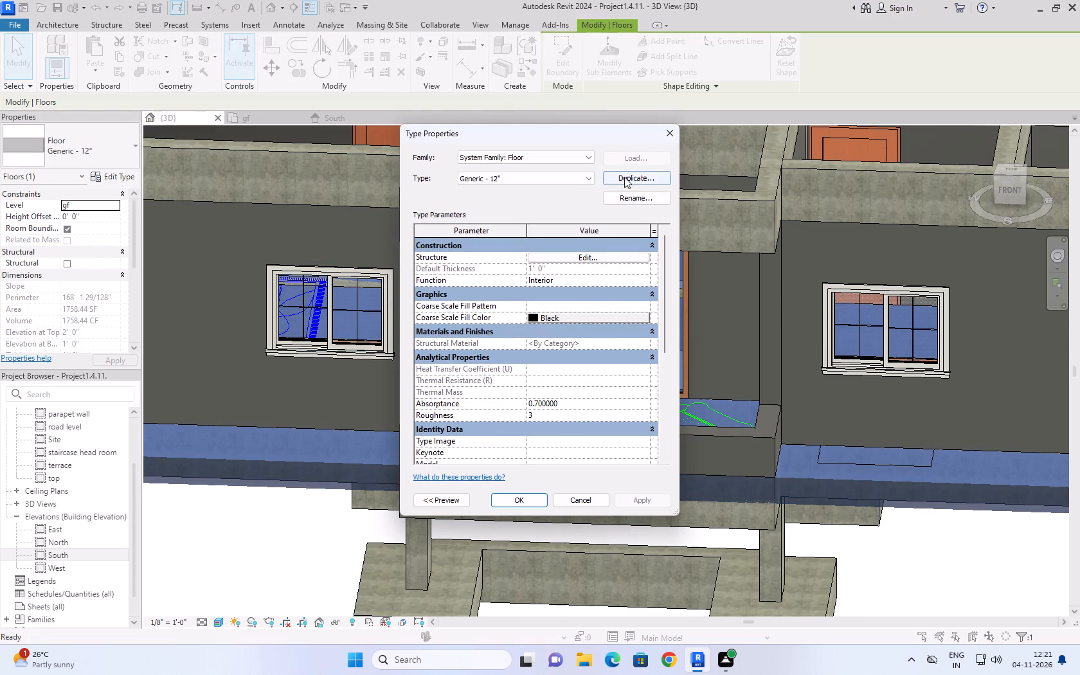
click(615, 180)
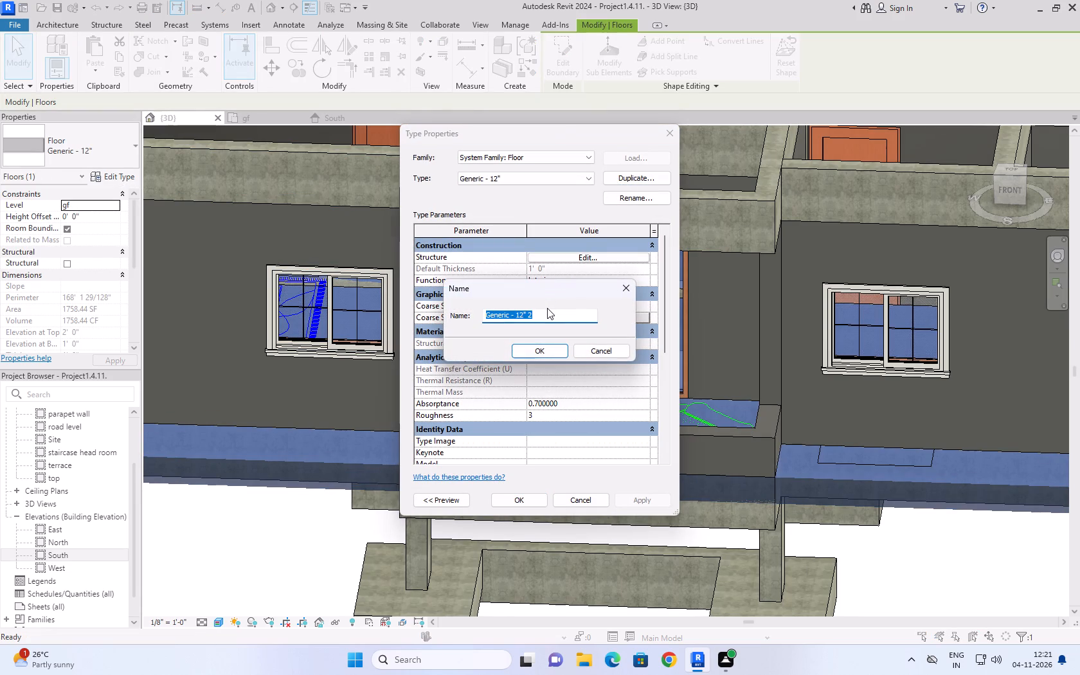
text(slab 6)
text('')
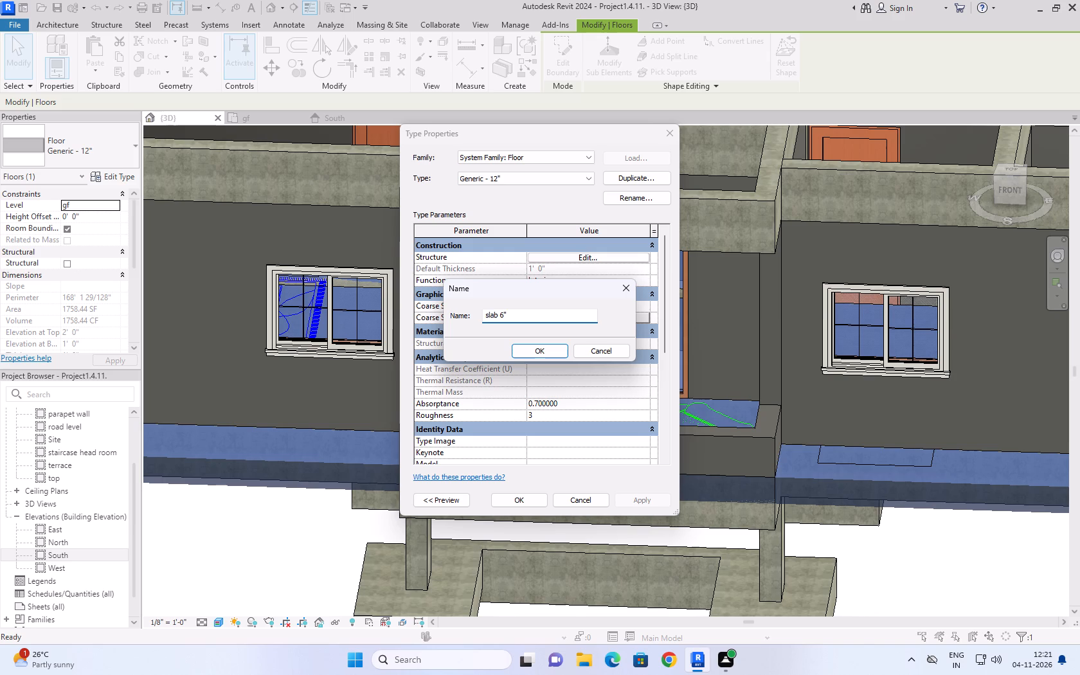
click(550, 350)
Set the structure layer thickness of the slab 6'' floor type to 6'' and apply the type to the floor.
click(589, 256)
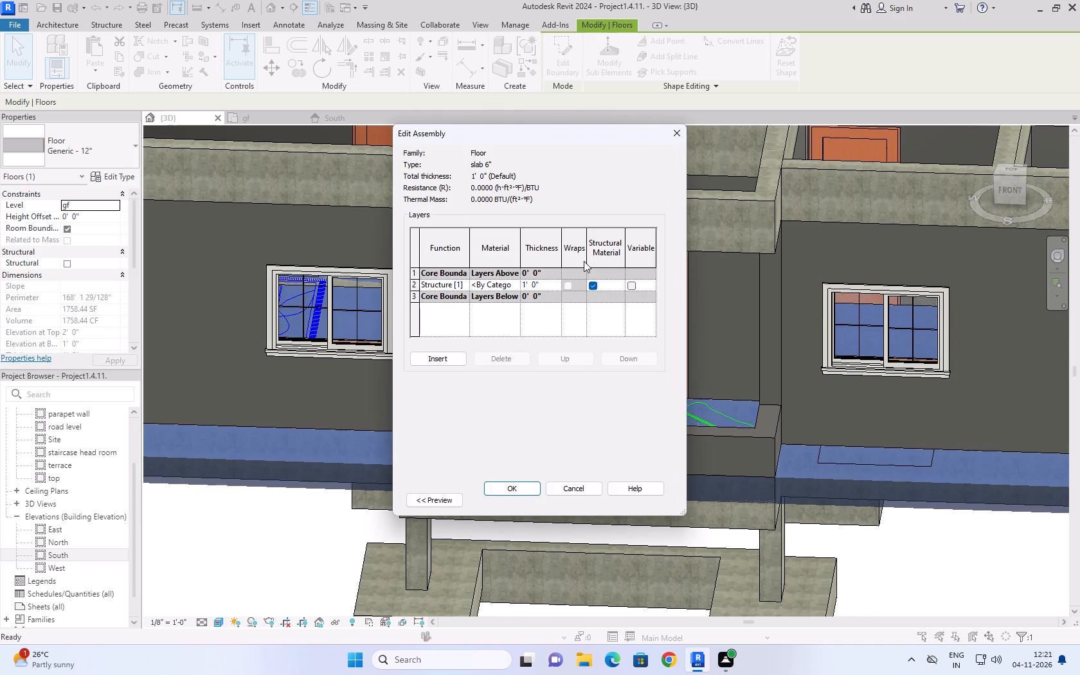
click(549, 280)
text(6'')
click(522, 485)
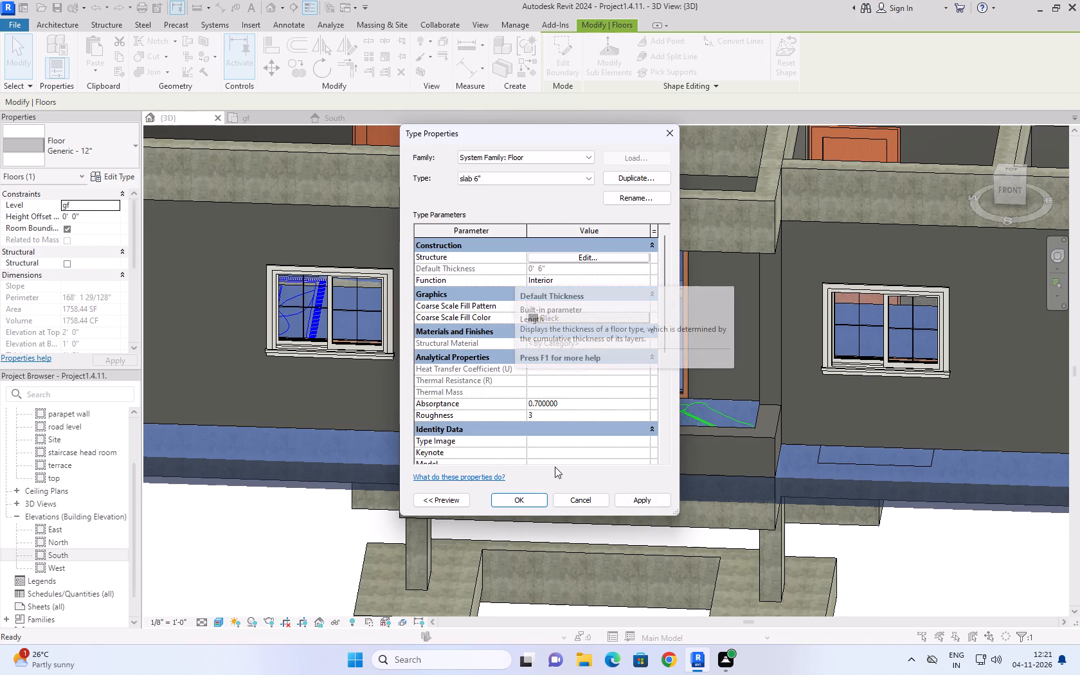
click(636, 495)
click(525, 494)
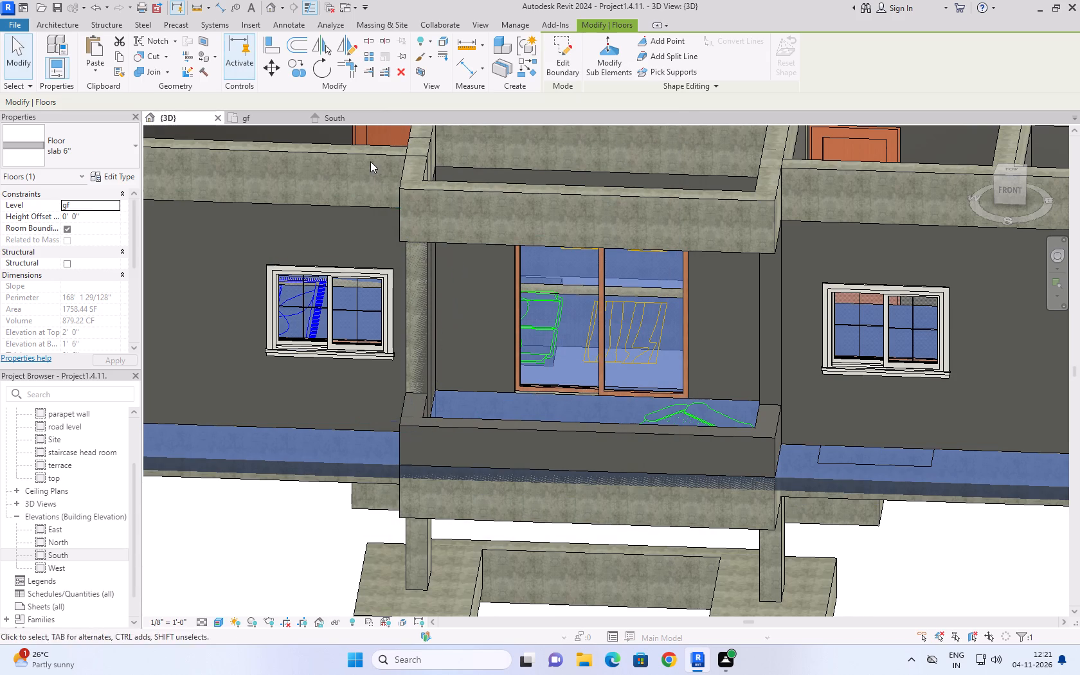
Examine the gf slab and its surrounding beams in the gf plan, the South elevation and the 3D home view.
click(259, 121)
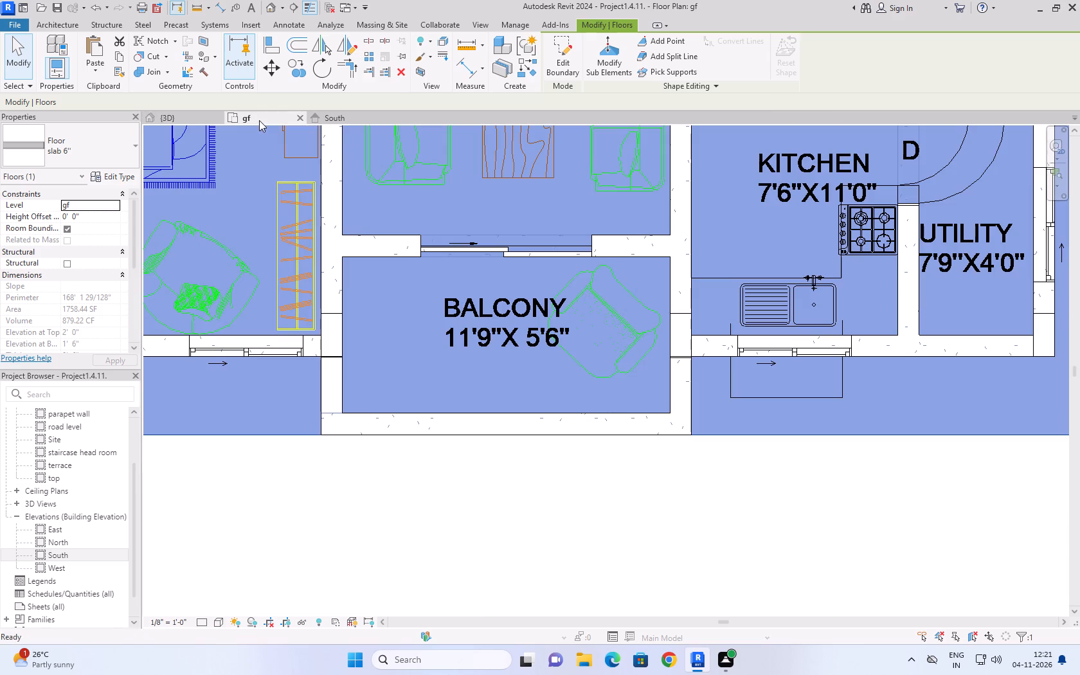
click(354, 120)
click(195, 122)
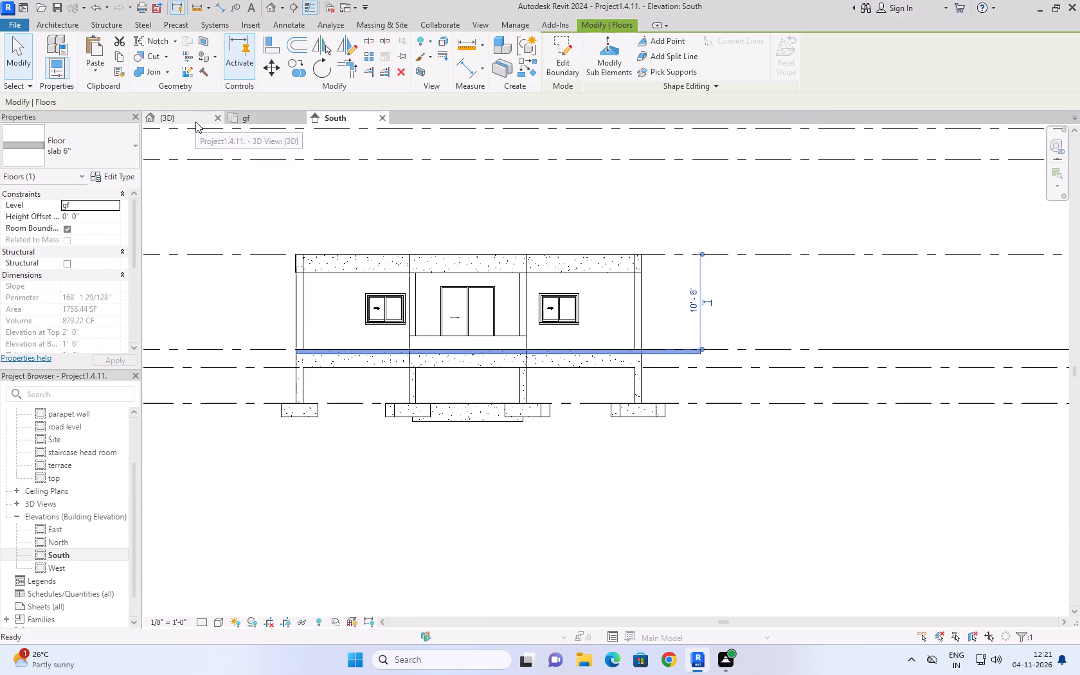
click(244, 553)
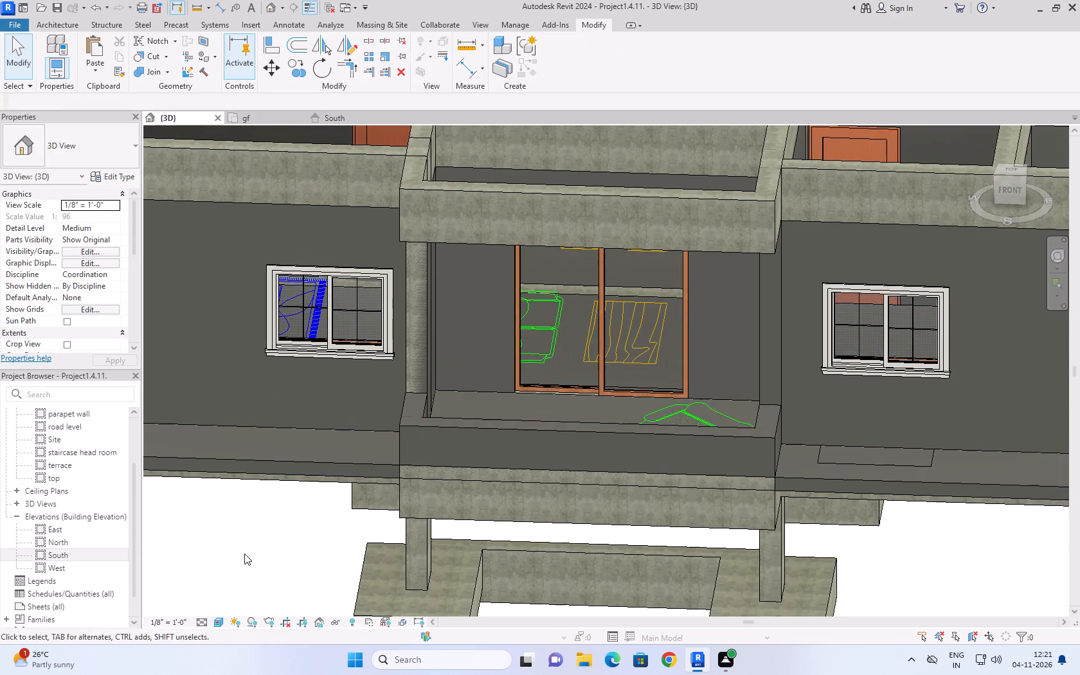
click(267, 118)
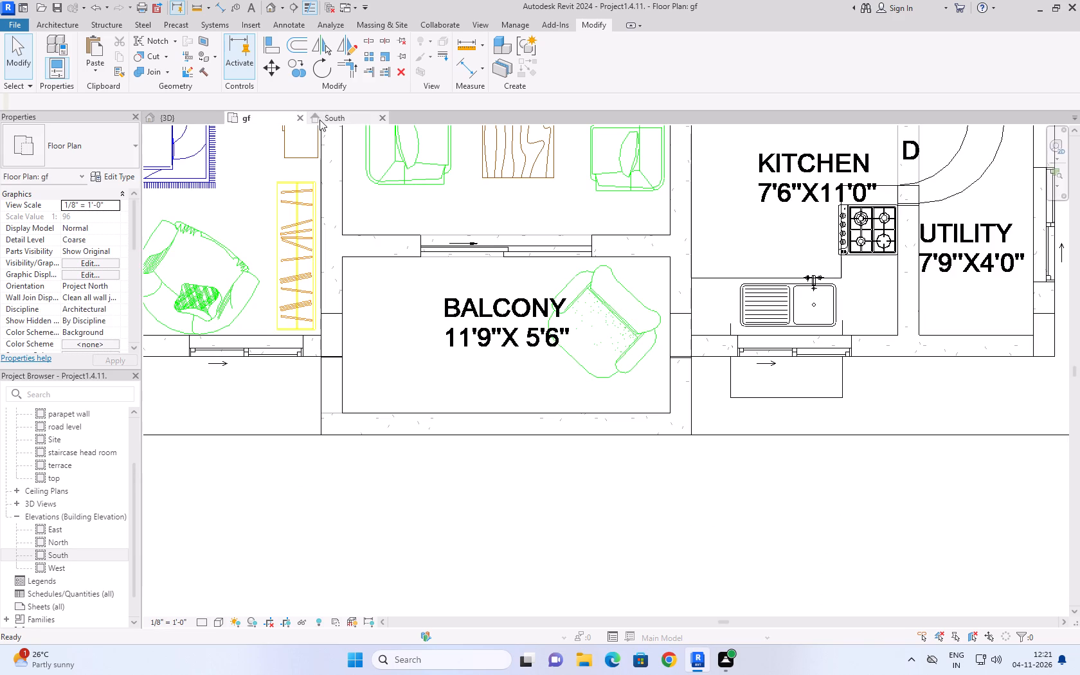
click(328, 119)
click(274, 114)
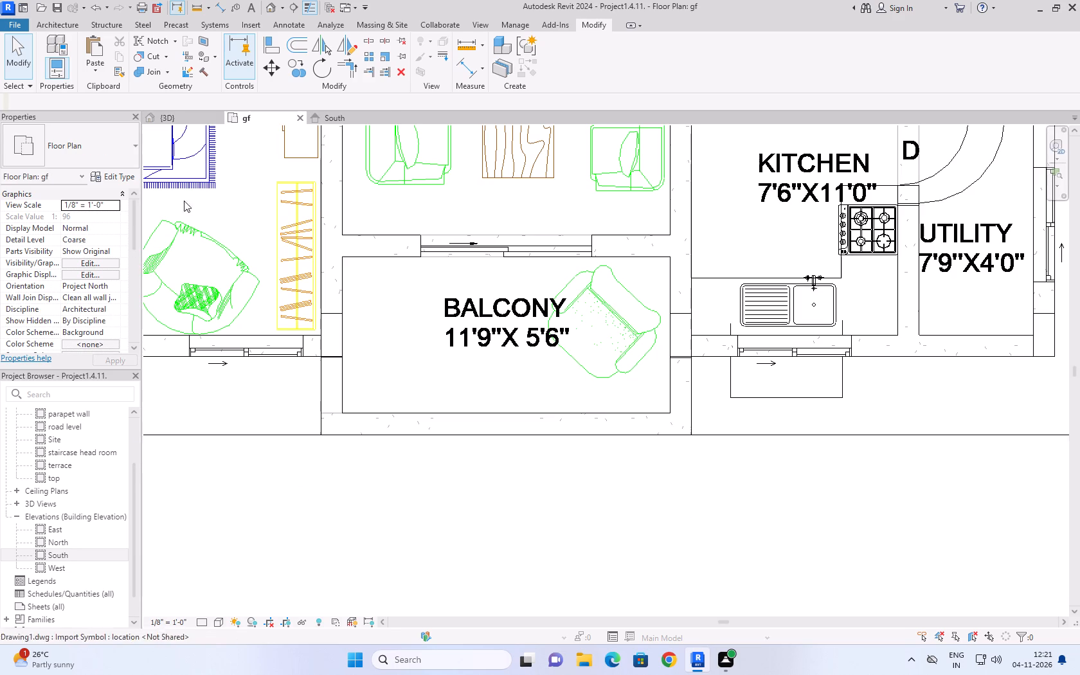
click(165, 120)
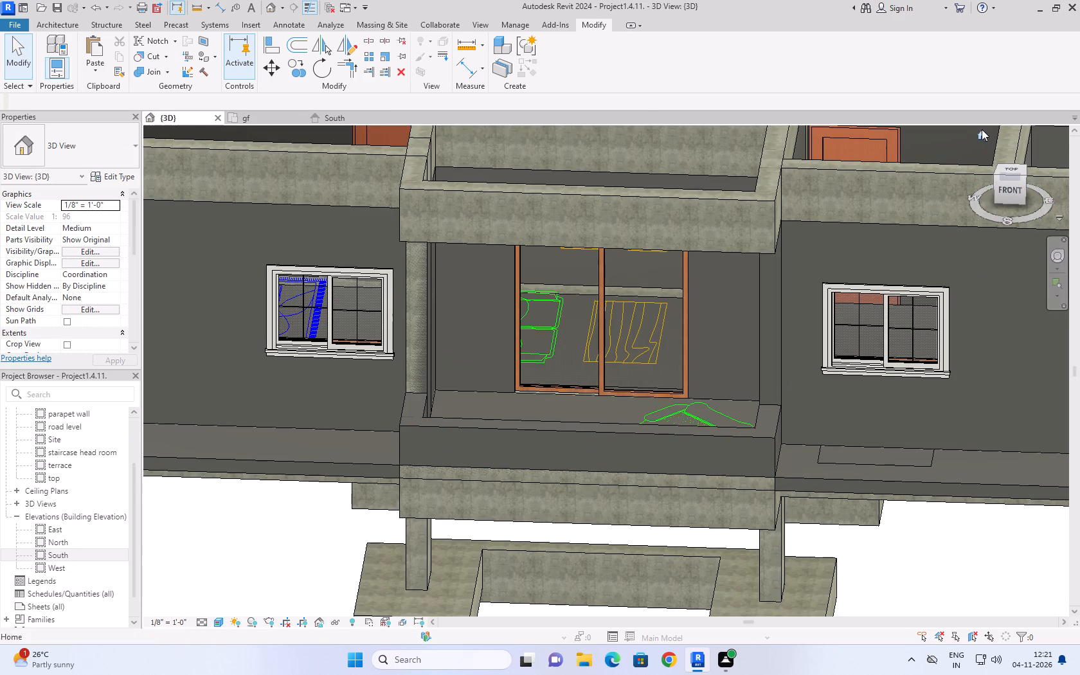
click(981, 127)
click(980, 130)
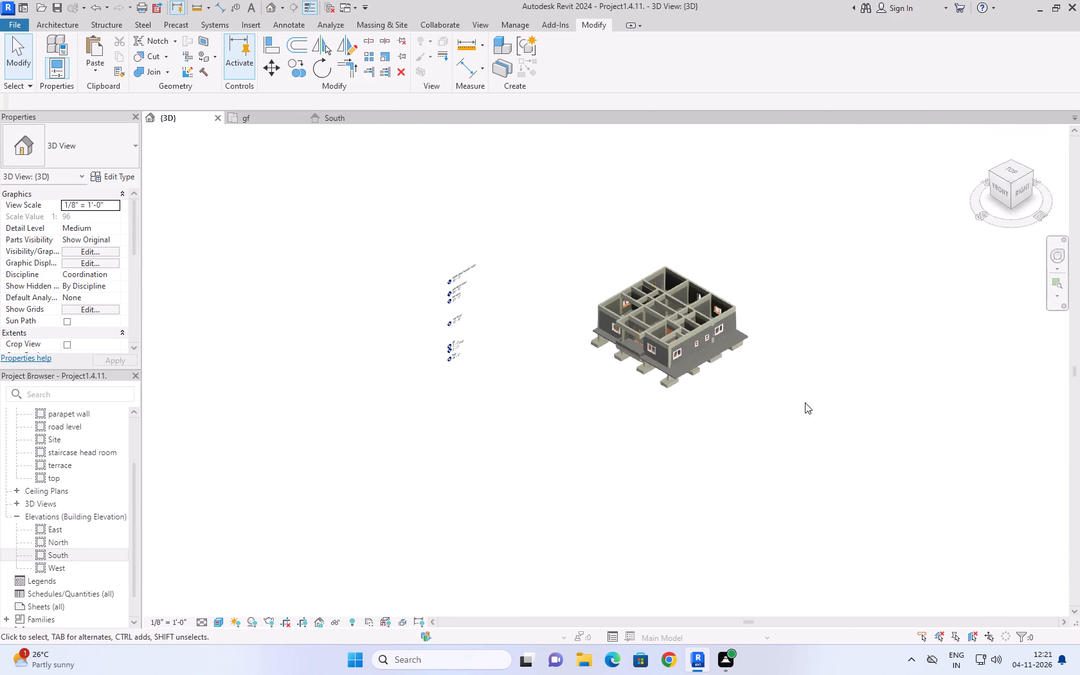
Open the gf slab 6'' floor's boundary for editing and bring the sketch up in the gf plan with straight boundary lines.
scroll(659, 361, up, 3)
scroll(595, 380, up, 3)
scroll(800, 455, up, 1)
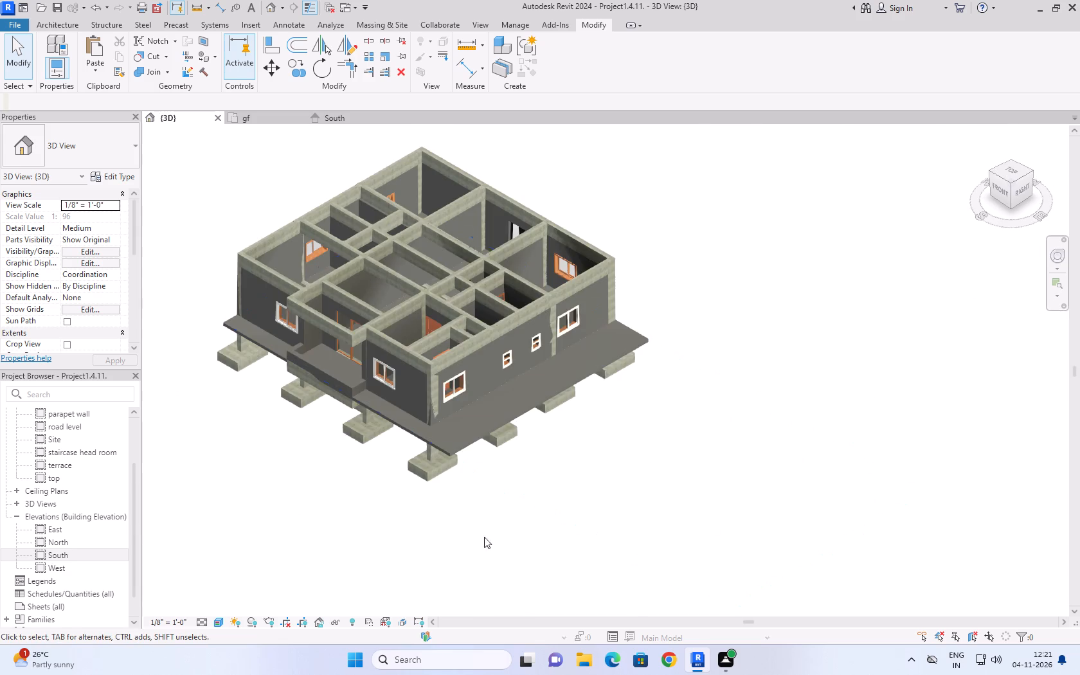
scroll(236, 429, up, 4)
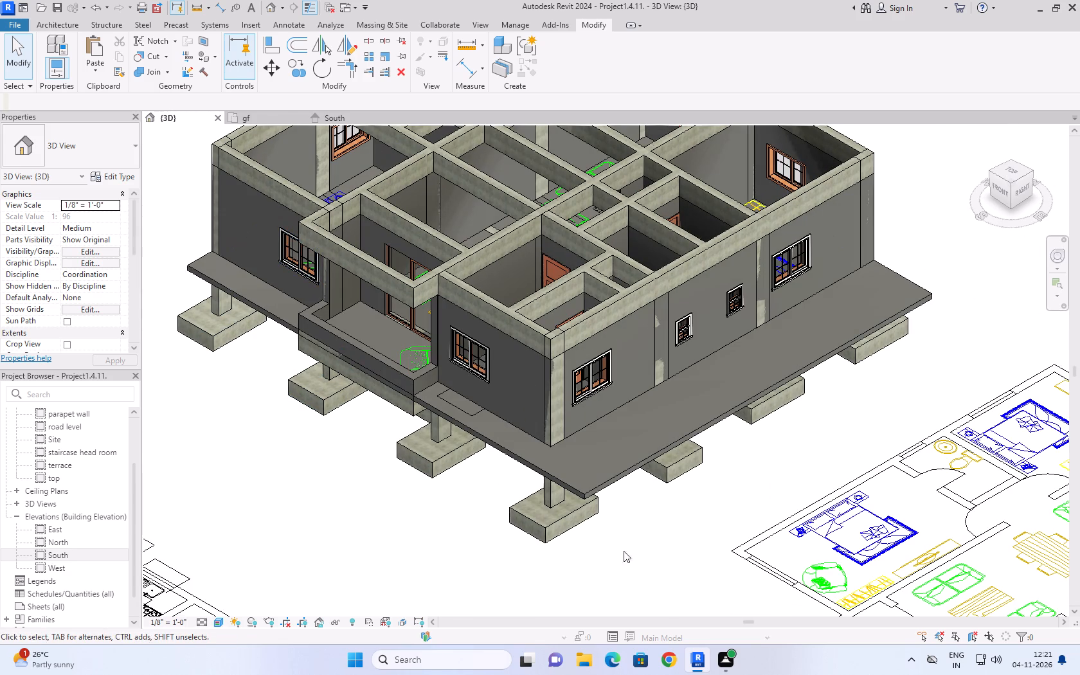
click(640, 466)
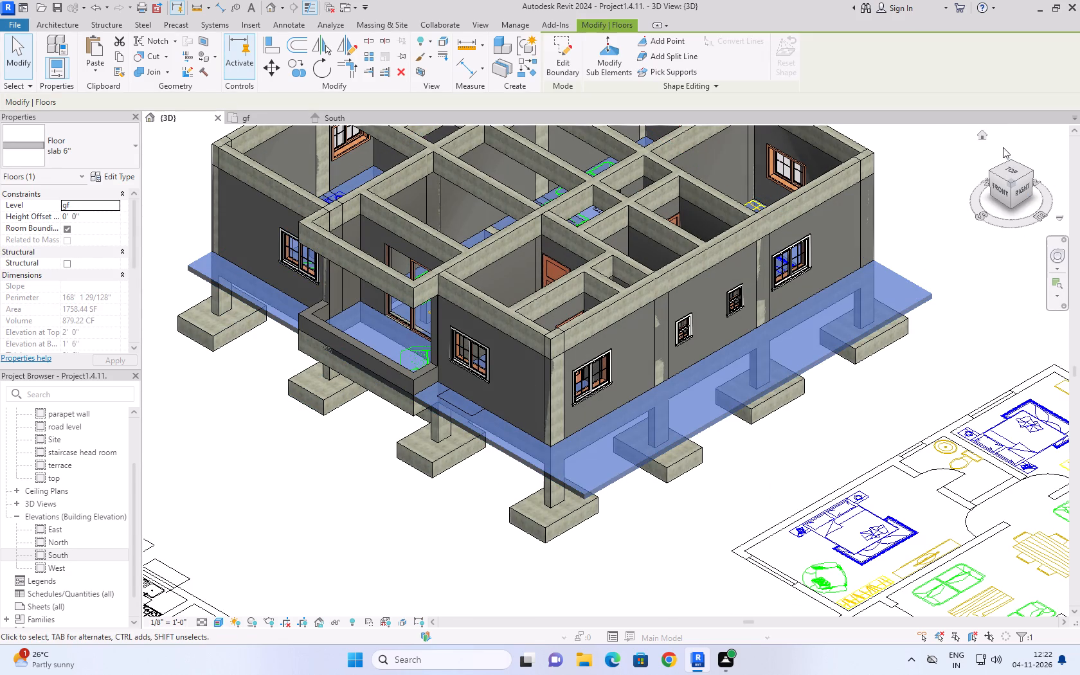
click(1009, 165)
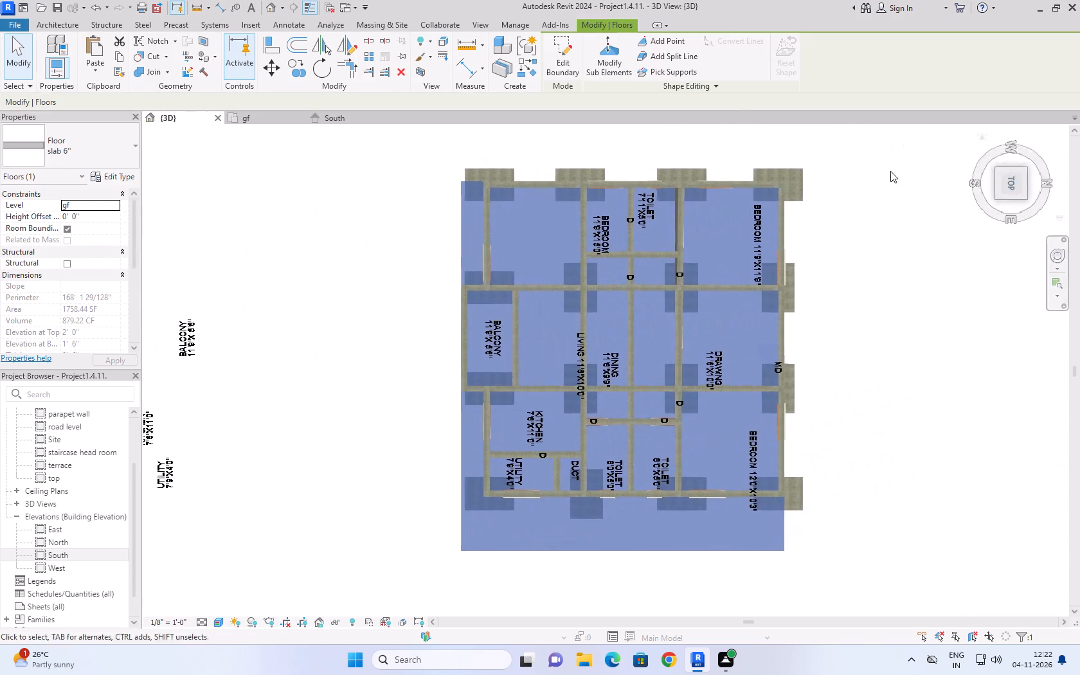
click(577, 66)
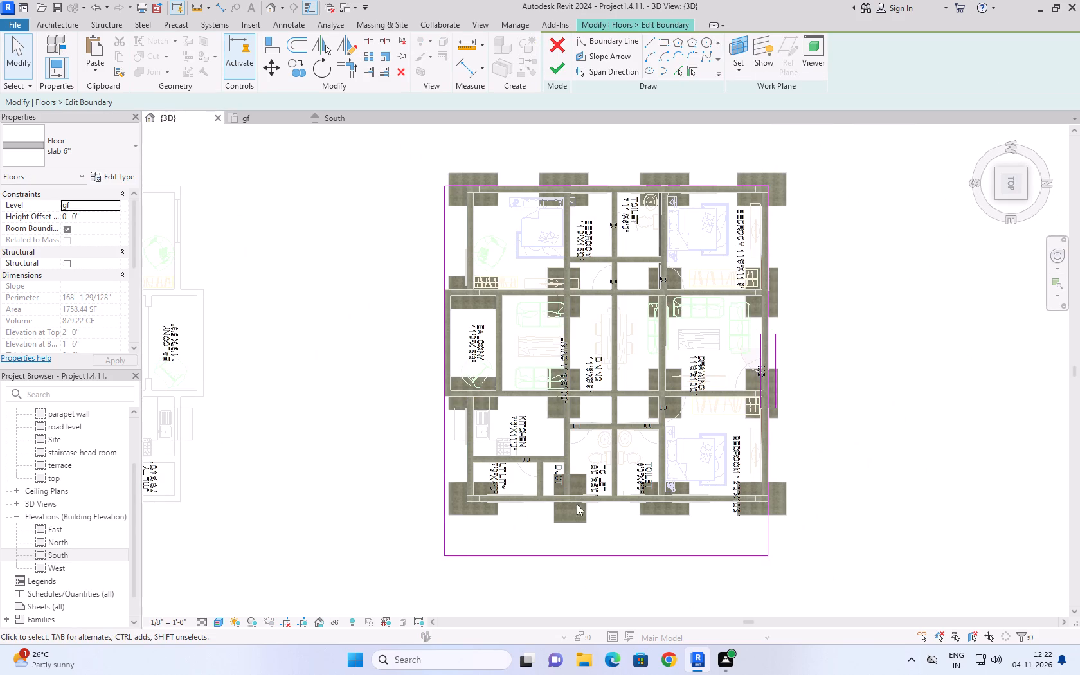
scroll(373, 379, up, 6)
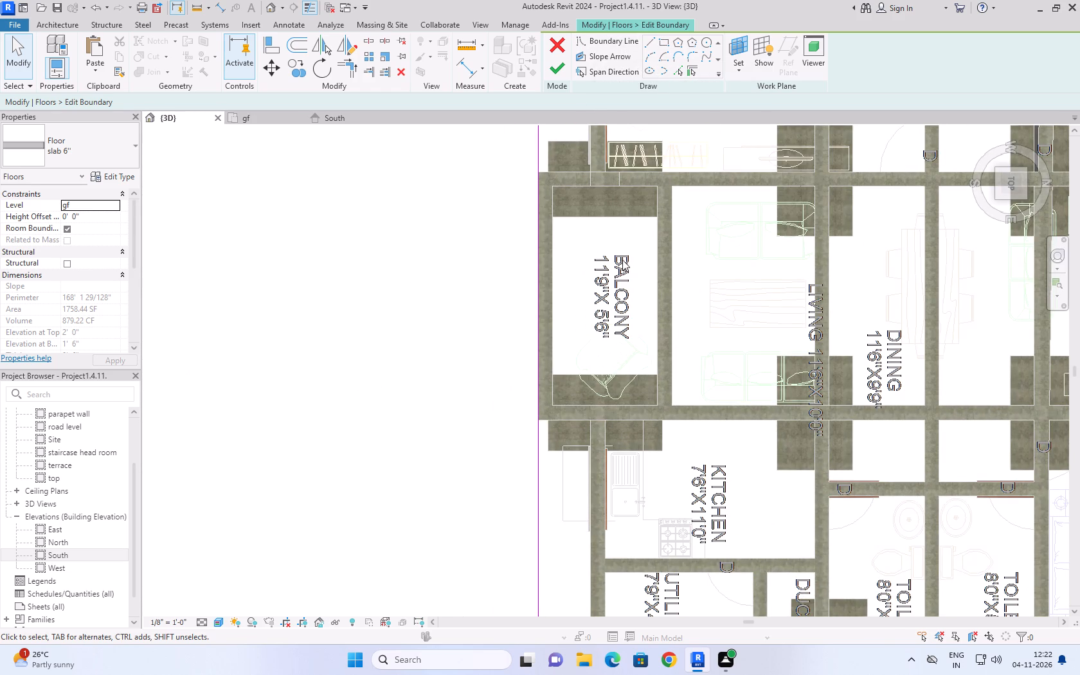
click(652, 43)
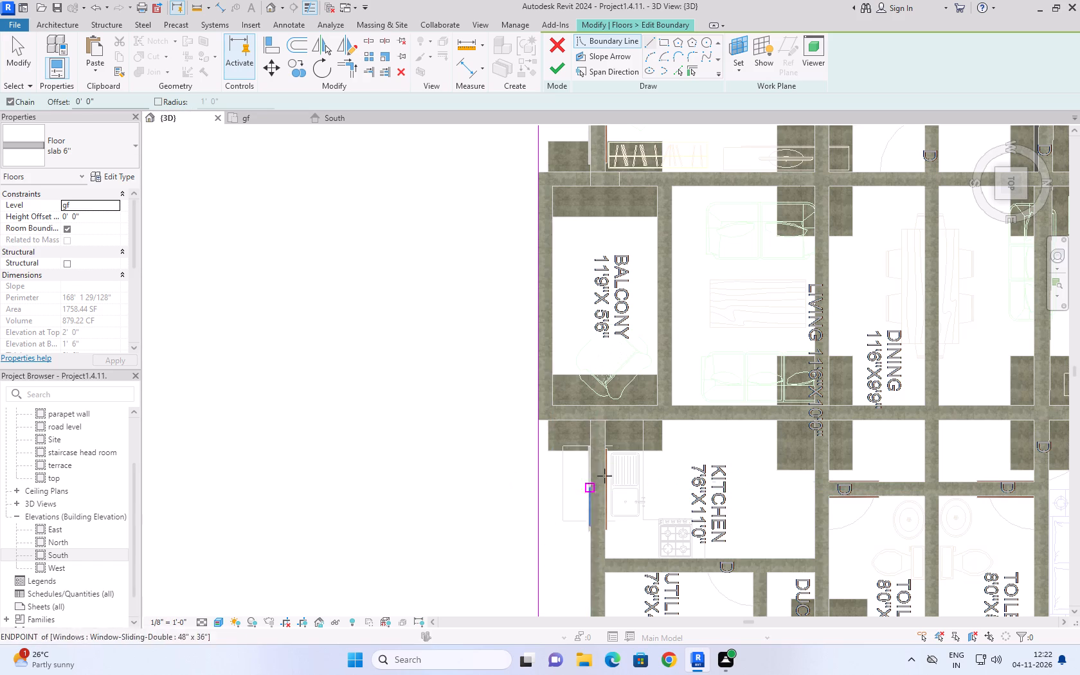
scroll(661, 438, down, 7)
scroll(625, 517, up, 7)
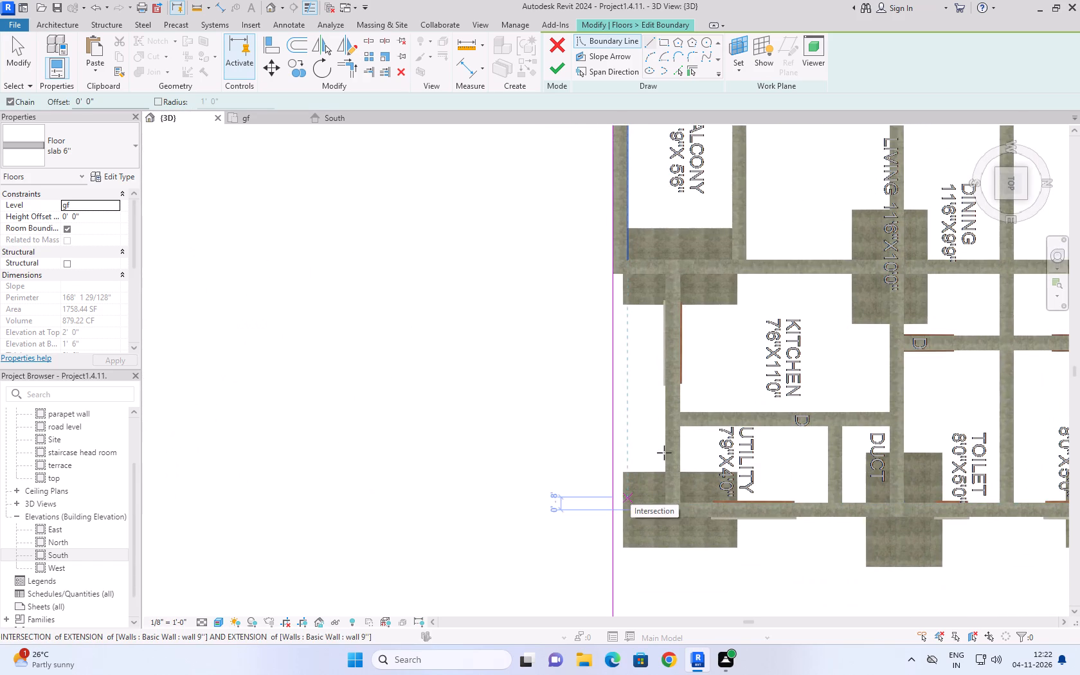
scroll(675, 348, down, 4)
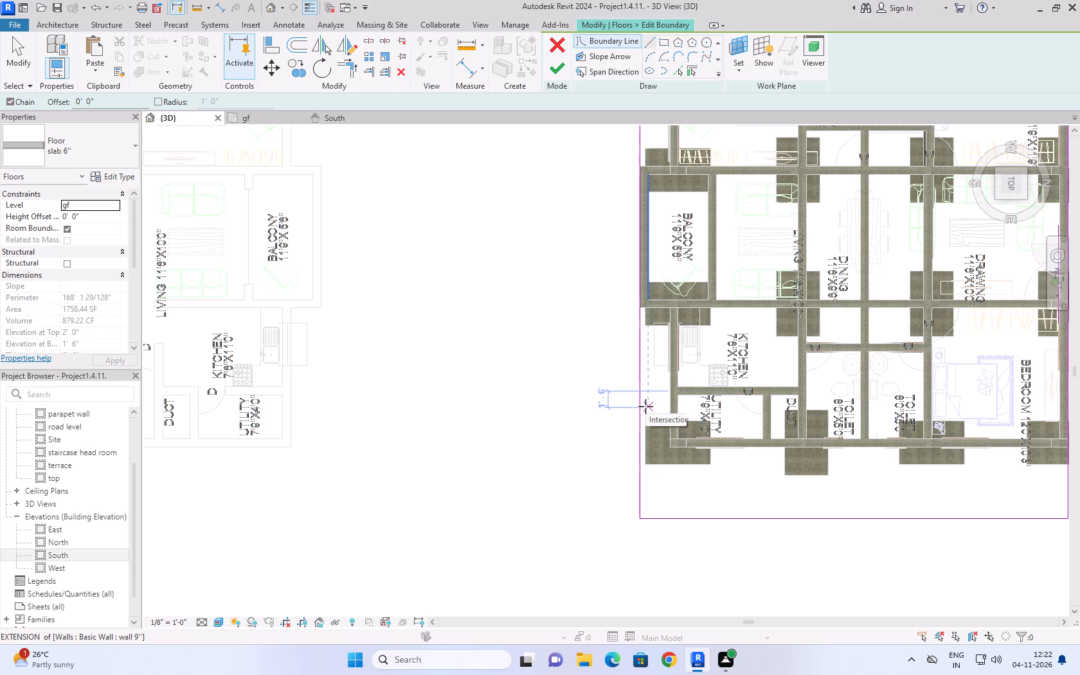
click(269, 118)
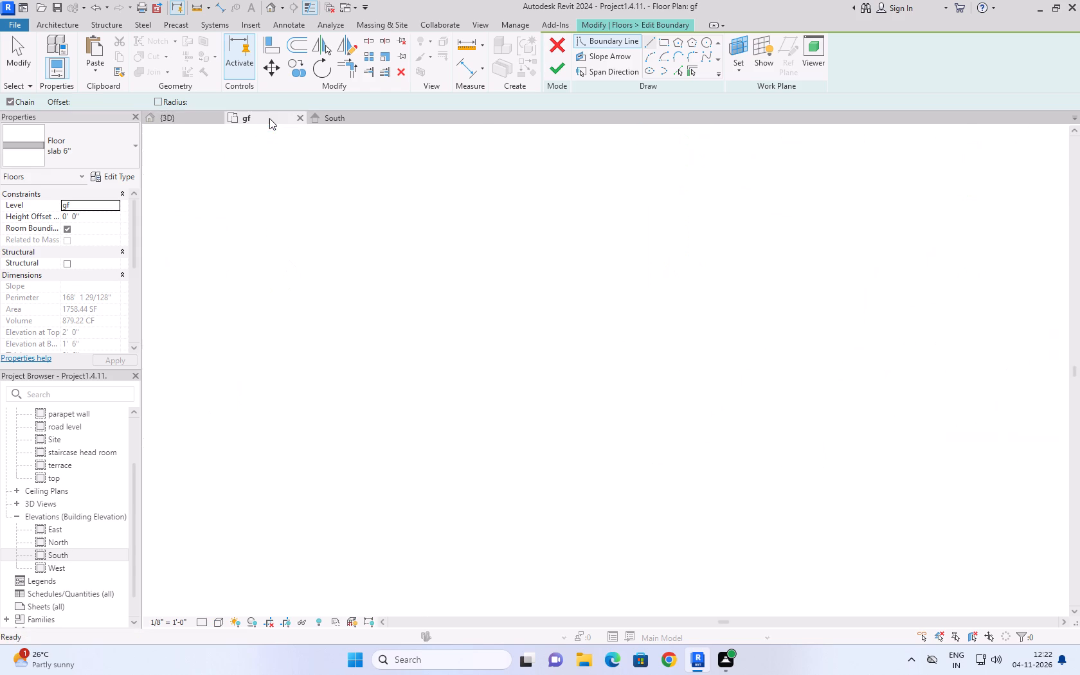
scroll(435, 478, down, 13)
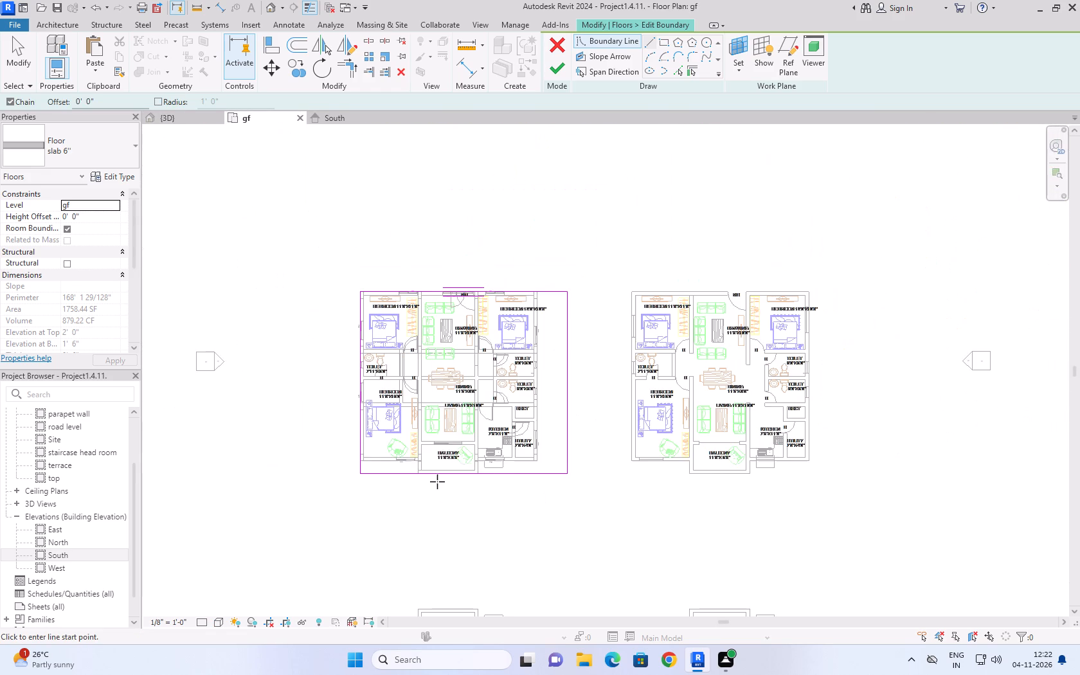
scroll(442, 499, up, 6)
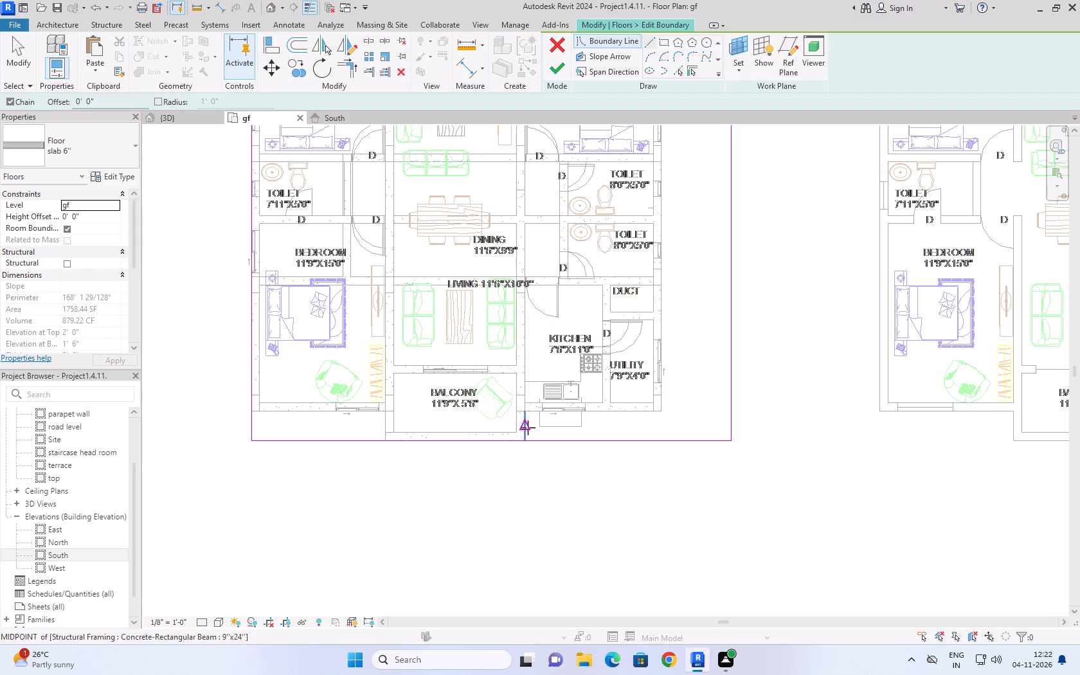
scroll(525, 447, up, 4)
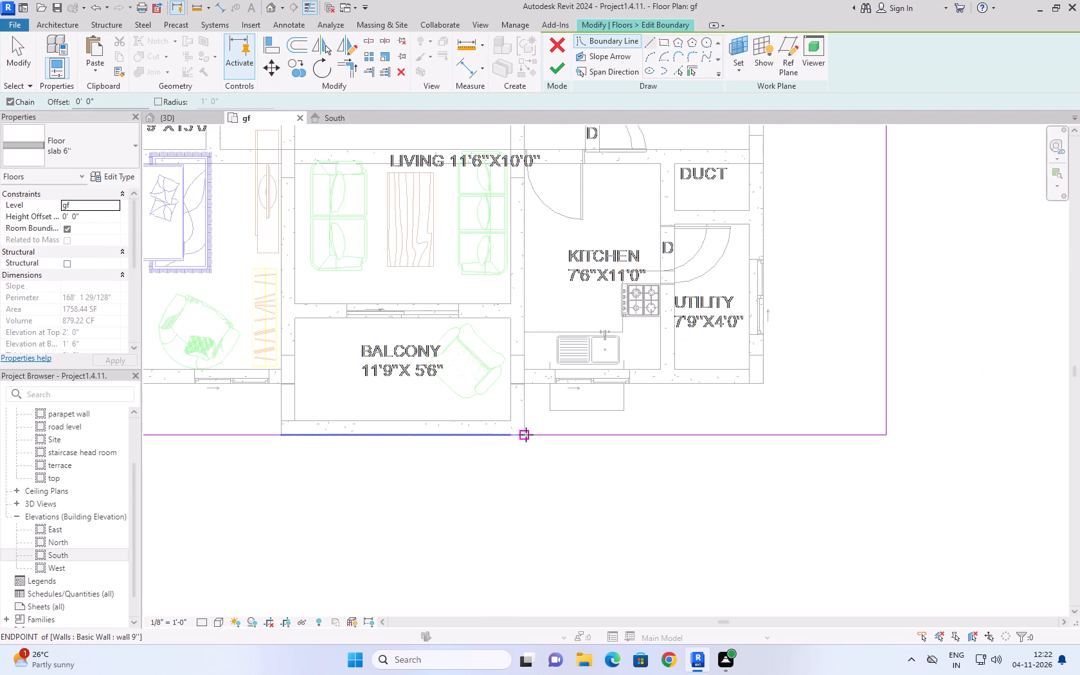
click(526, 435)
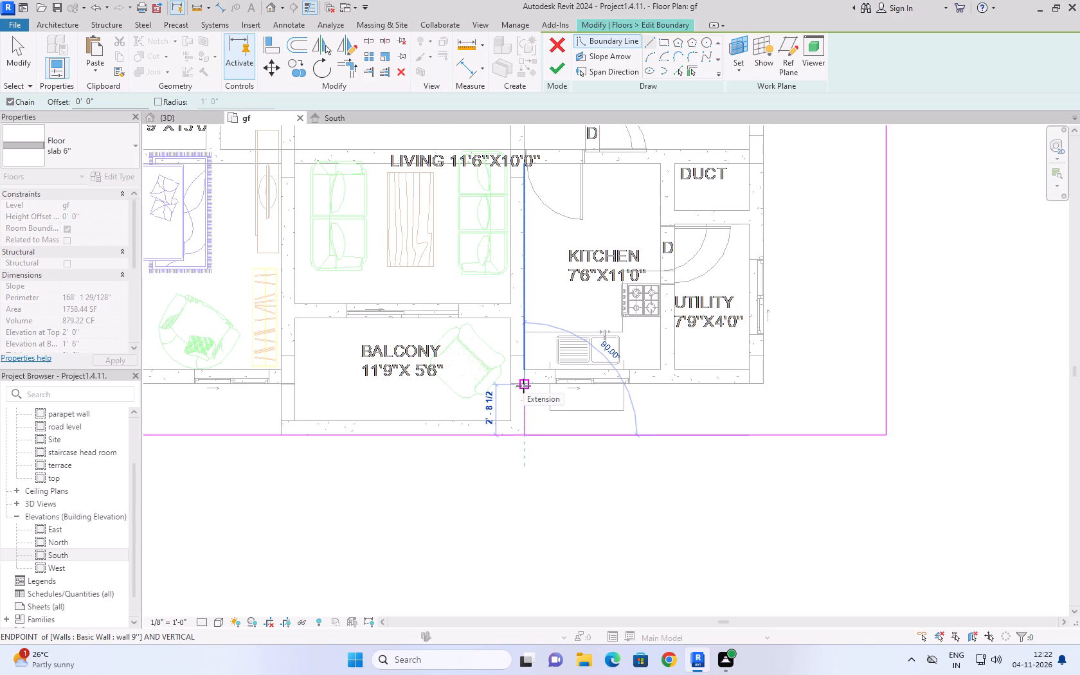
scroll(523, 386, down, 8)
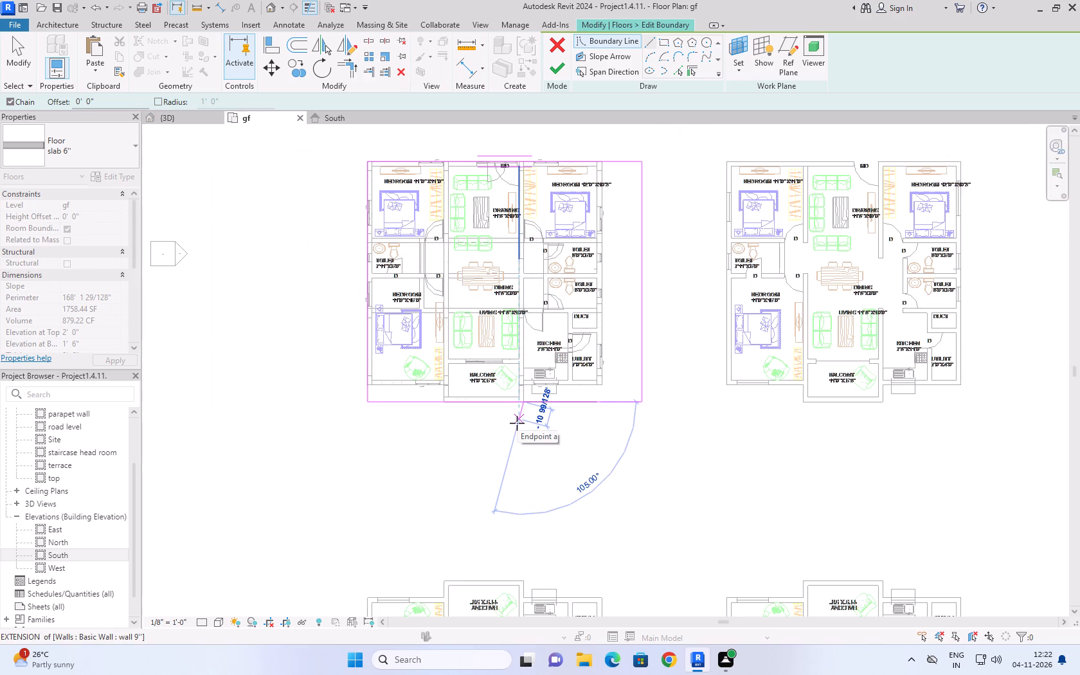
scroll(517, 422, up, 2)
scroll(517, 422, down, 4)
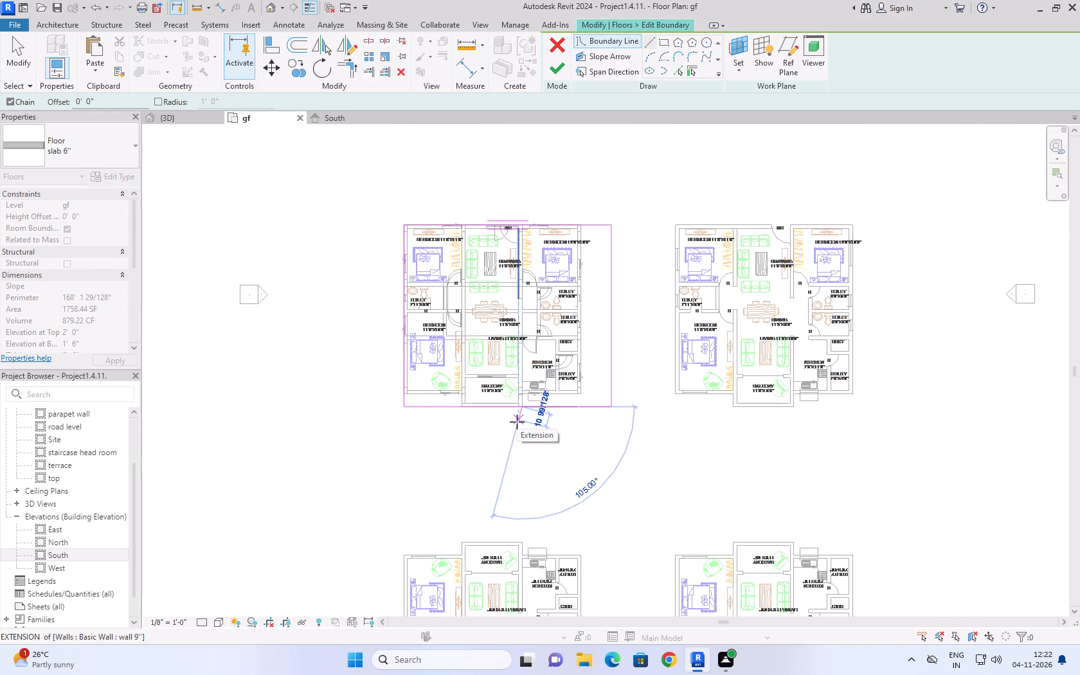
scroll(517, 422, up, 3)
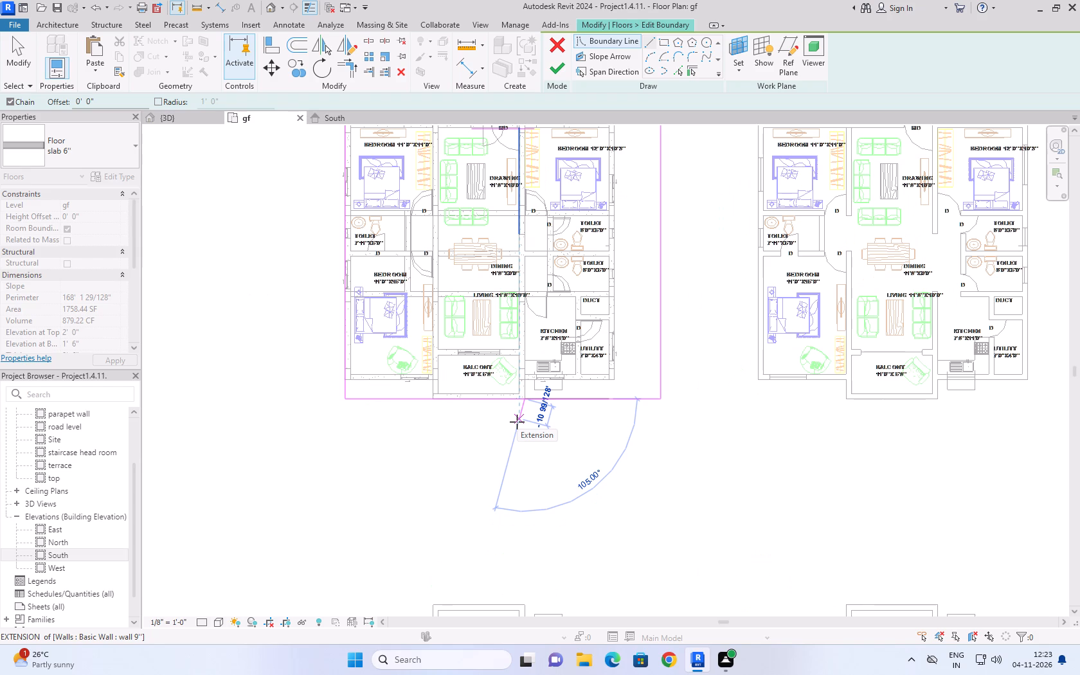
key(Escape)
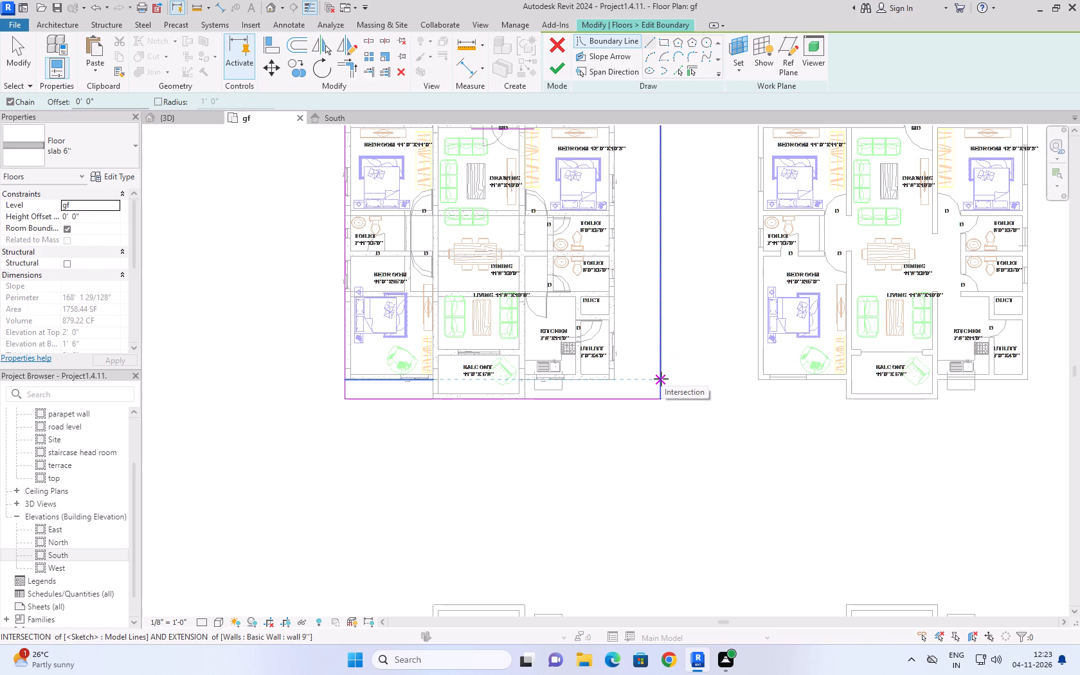
Draw slab boundary lines along the south wall's outer face on both sides of the balcony and down the balcony's two side faces.
click(661, 379)
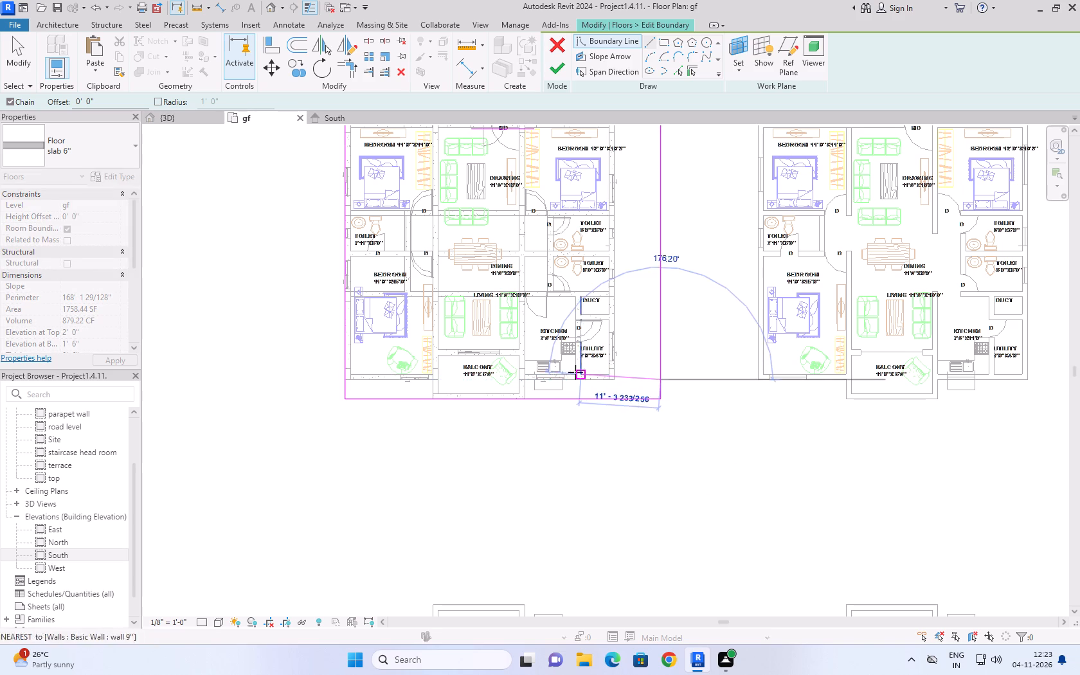
click(526, 377)
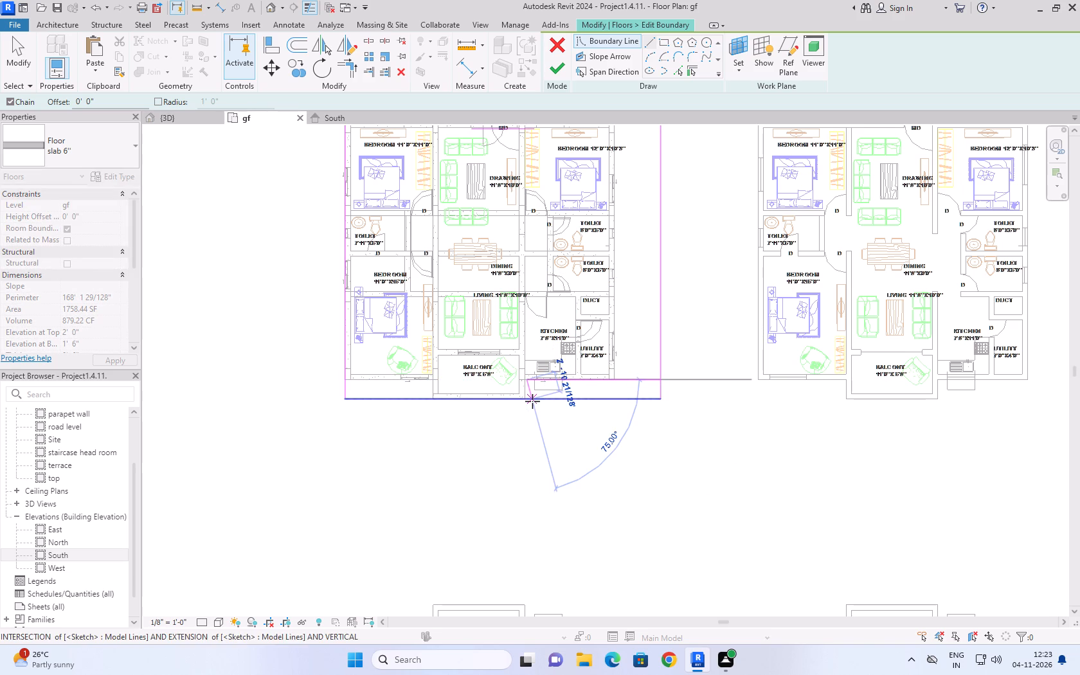
click(526, 399)
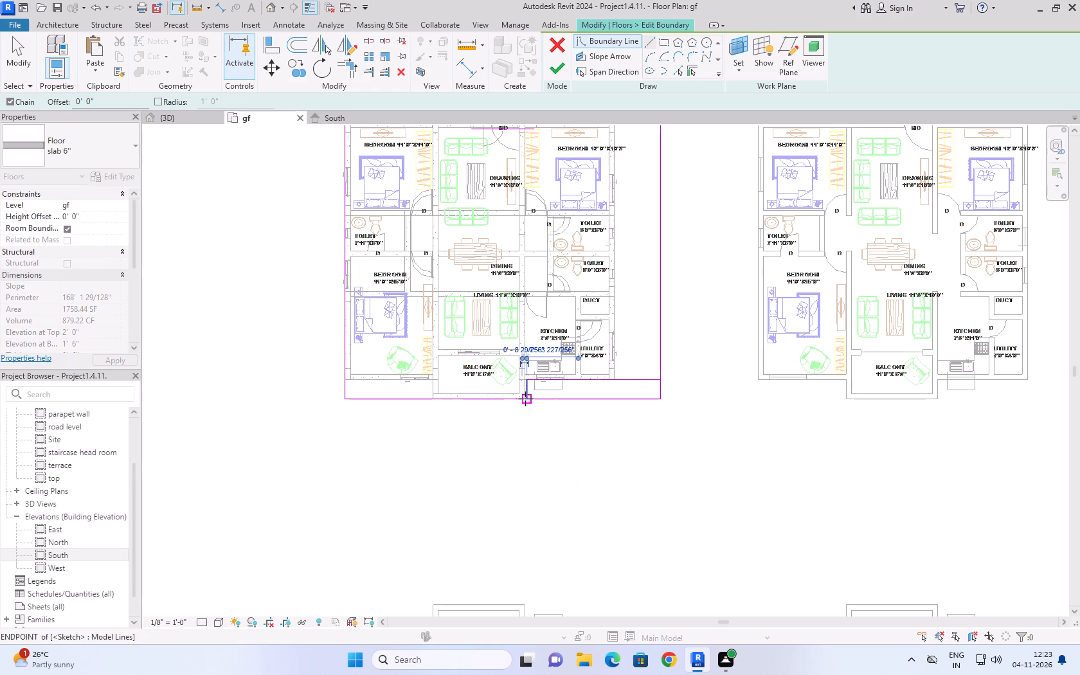
click(432, 397)
click(432, 380)
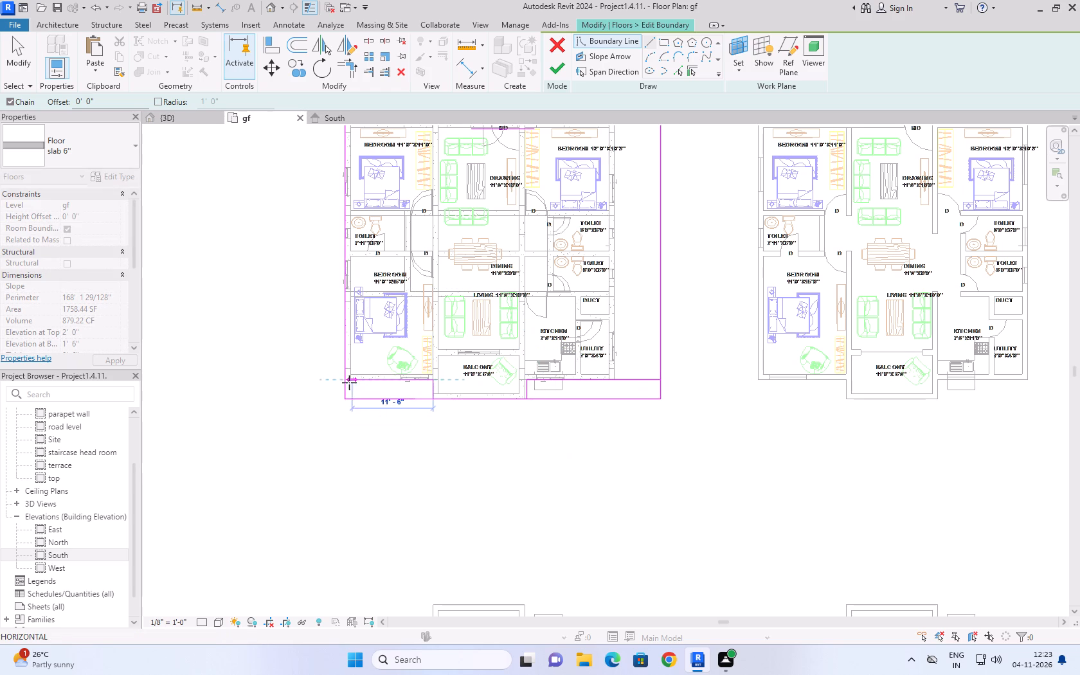
click(345, 381)
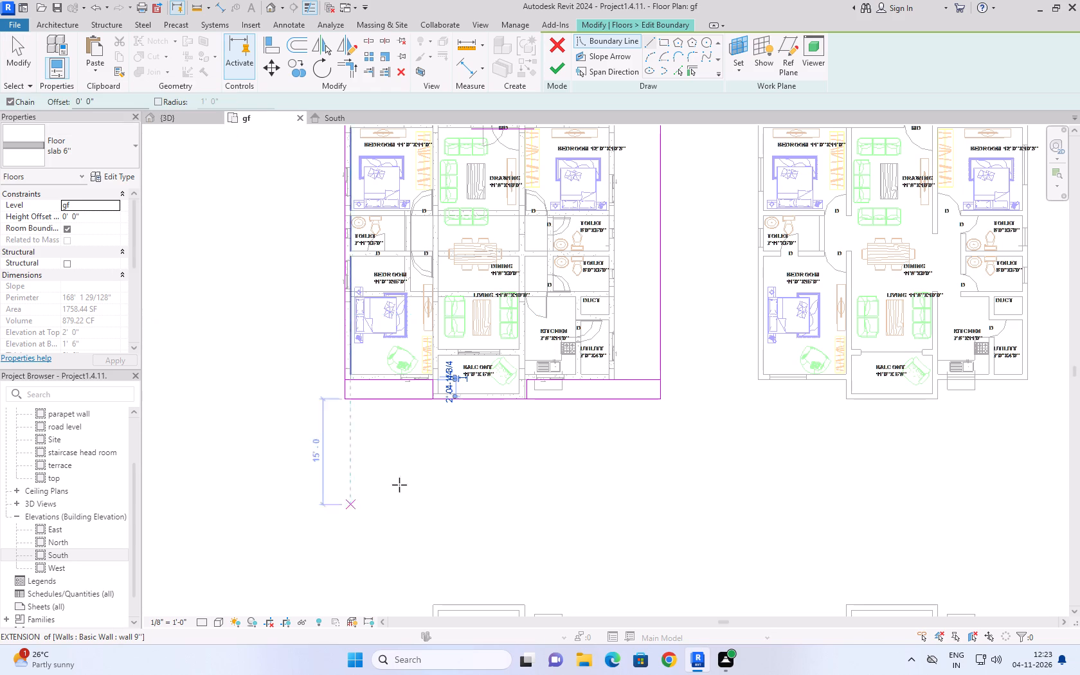
click(565, 71)
click(970, 623)
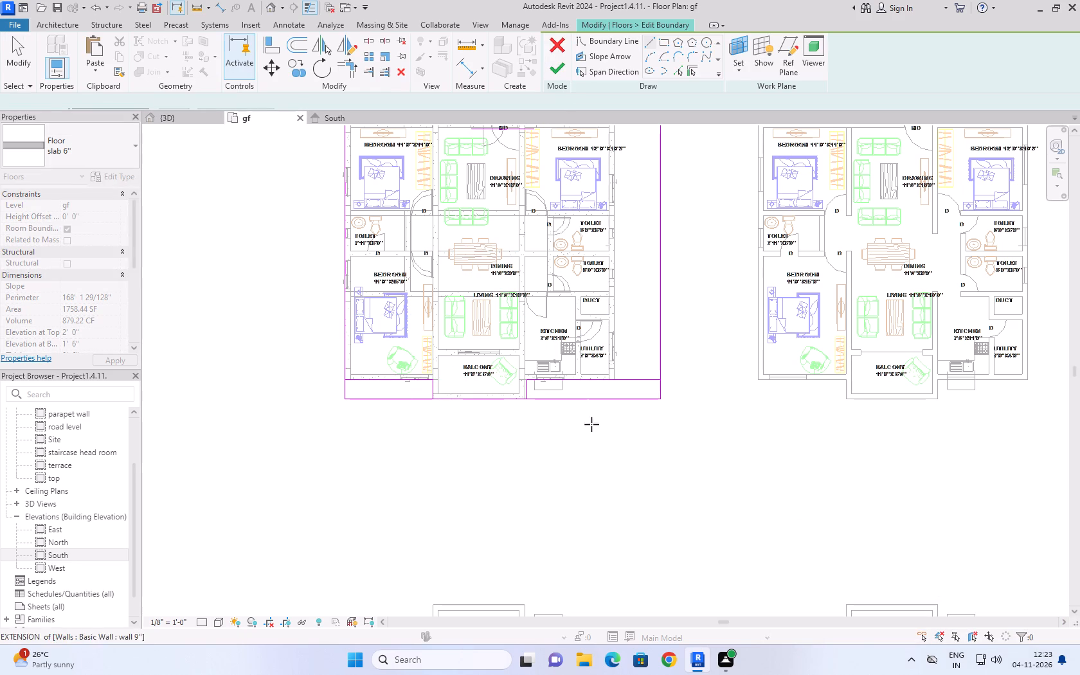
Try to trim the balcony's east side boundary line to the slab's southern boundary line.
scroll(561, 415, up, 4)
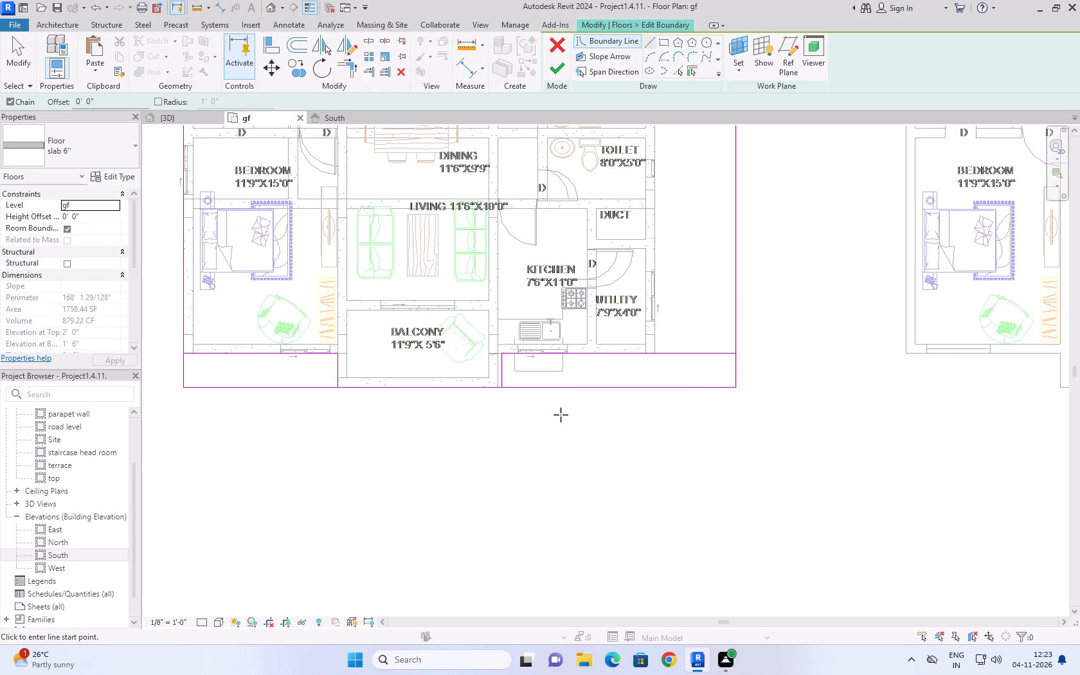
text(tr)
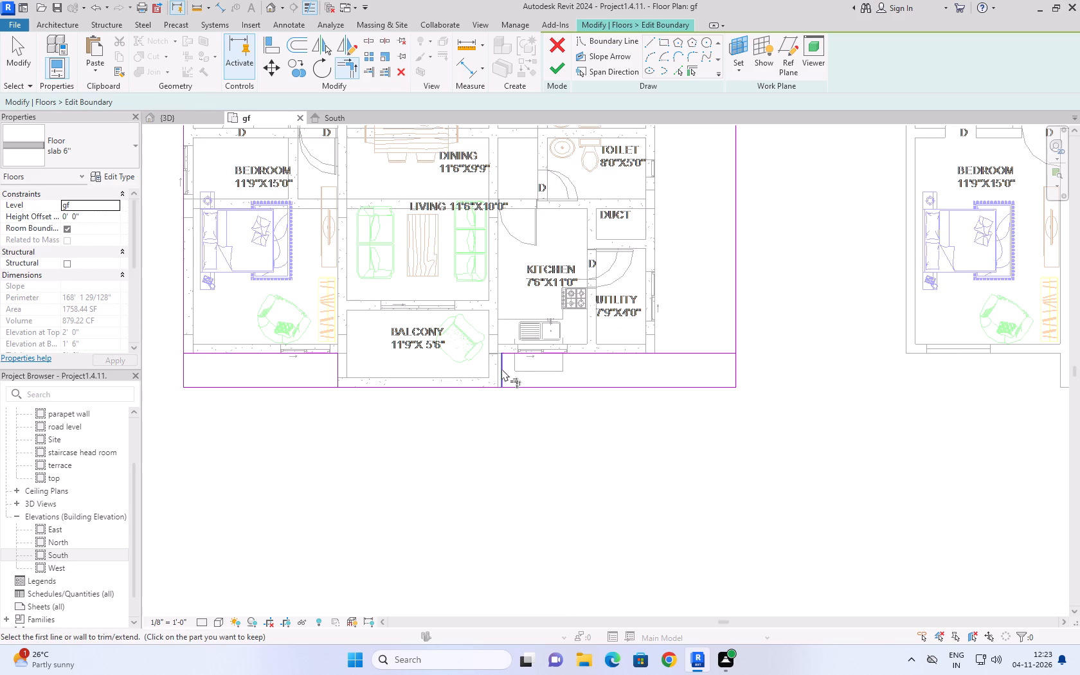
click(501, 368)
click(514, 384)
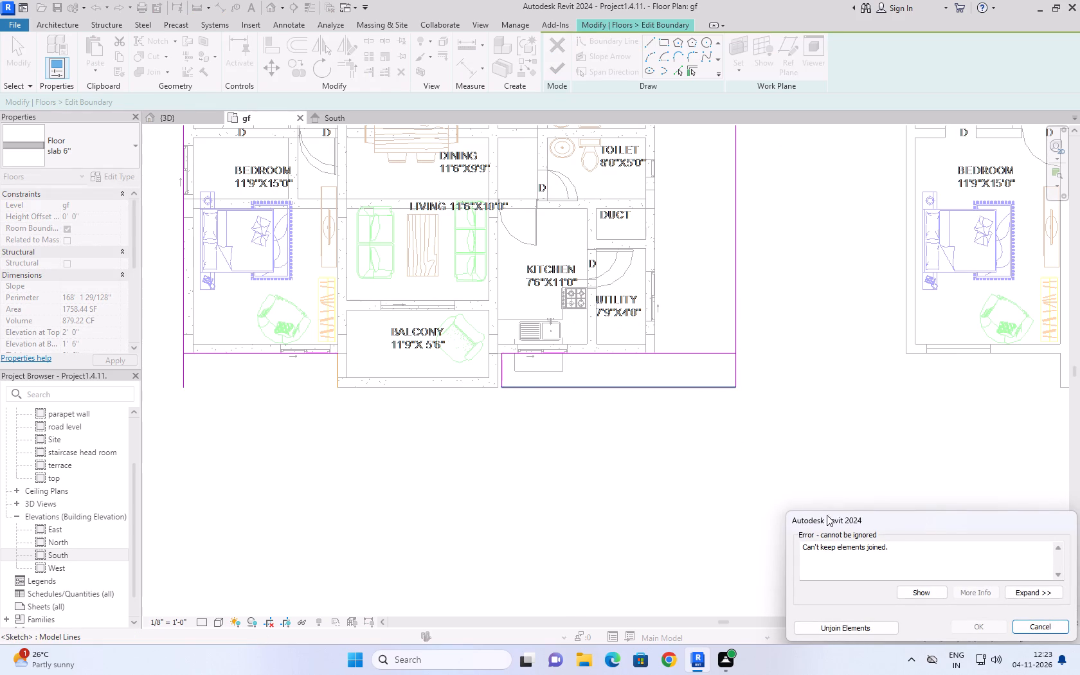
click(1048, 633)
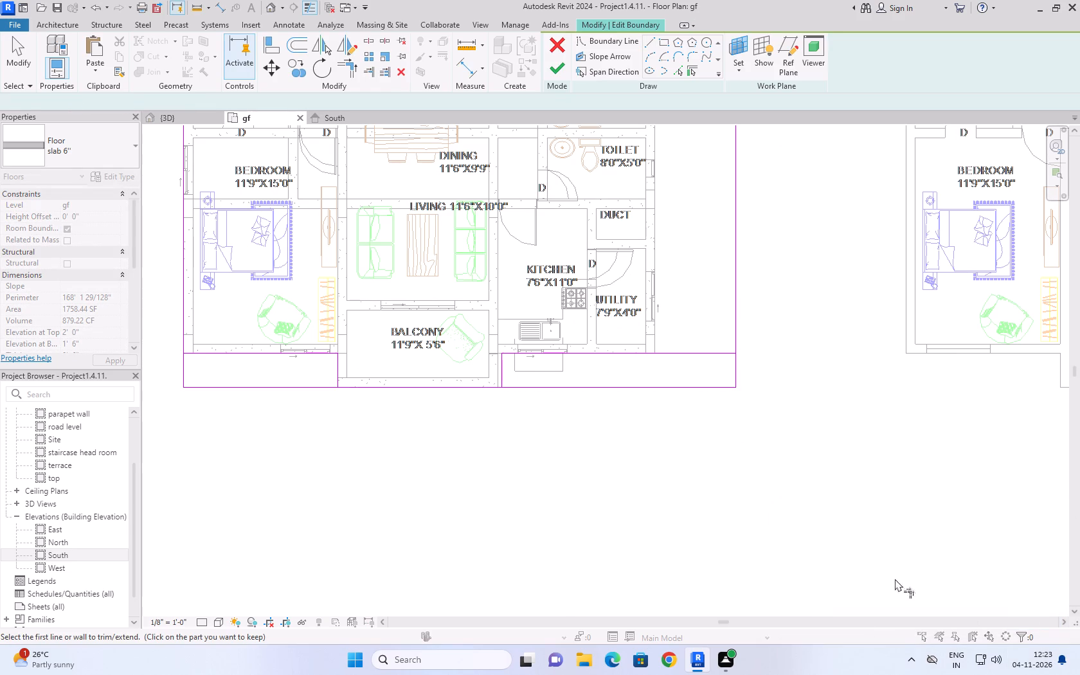
Trim the slab's southern boundary lines into one closed outline that projects only around the balcony, and finish the boundary edit.
click(265, 350)
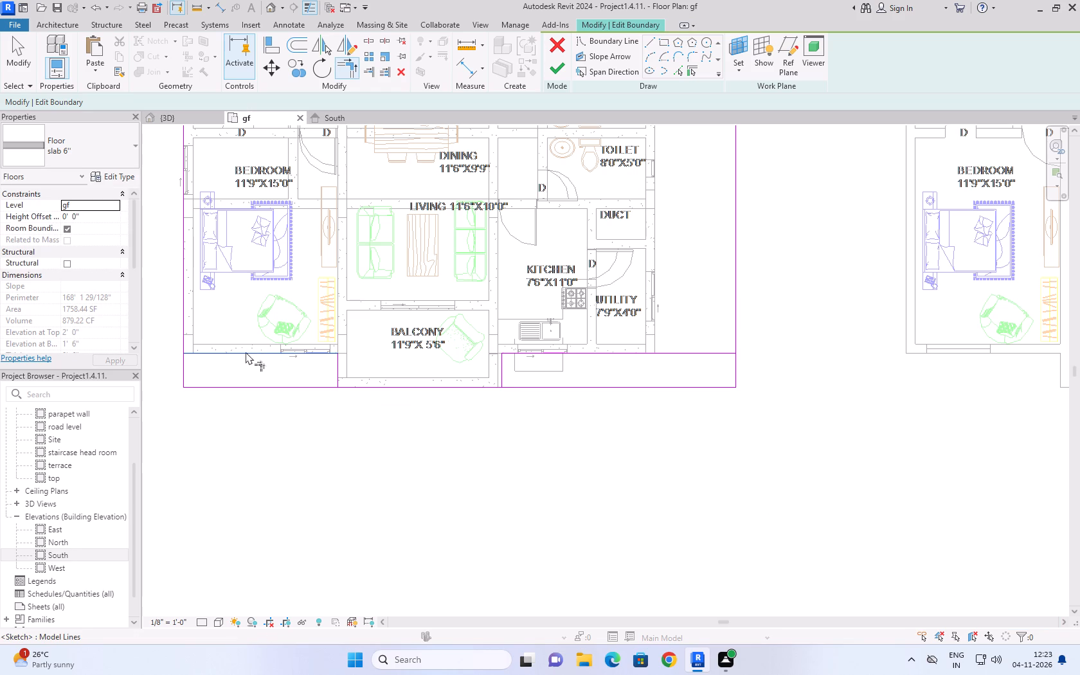
click(182, 301)
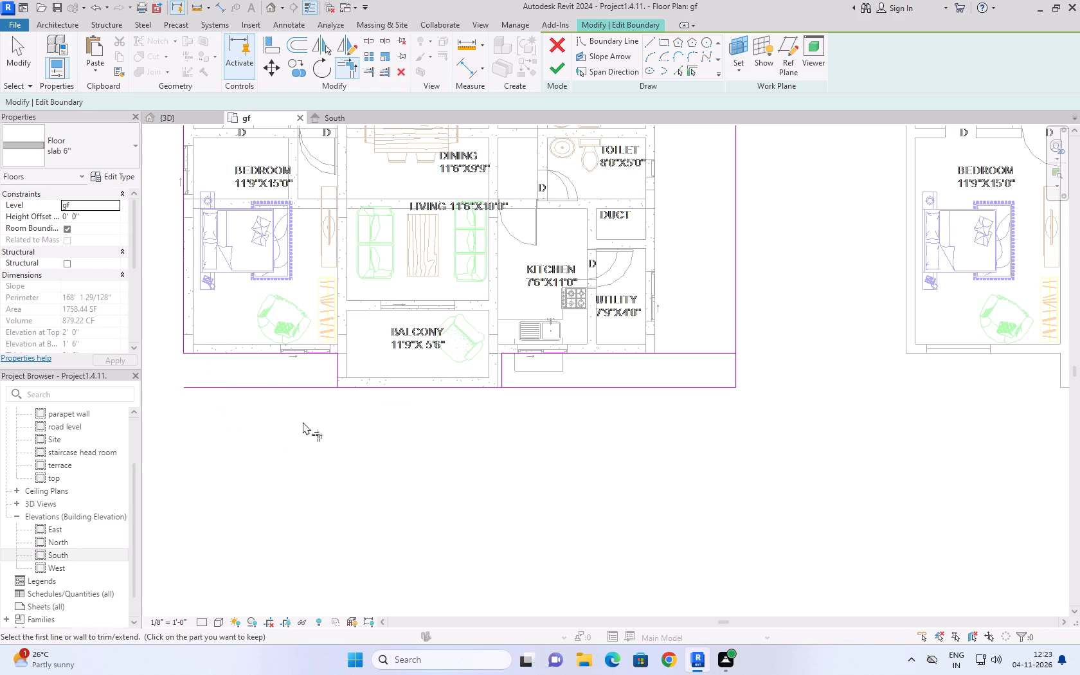
click(358, 387)
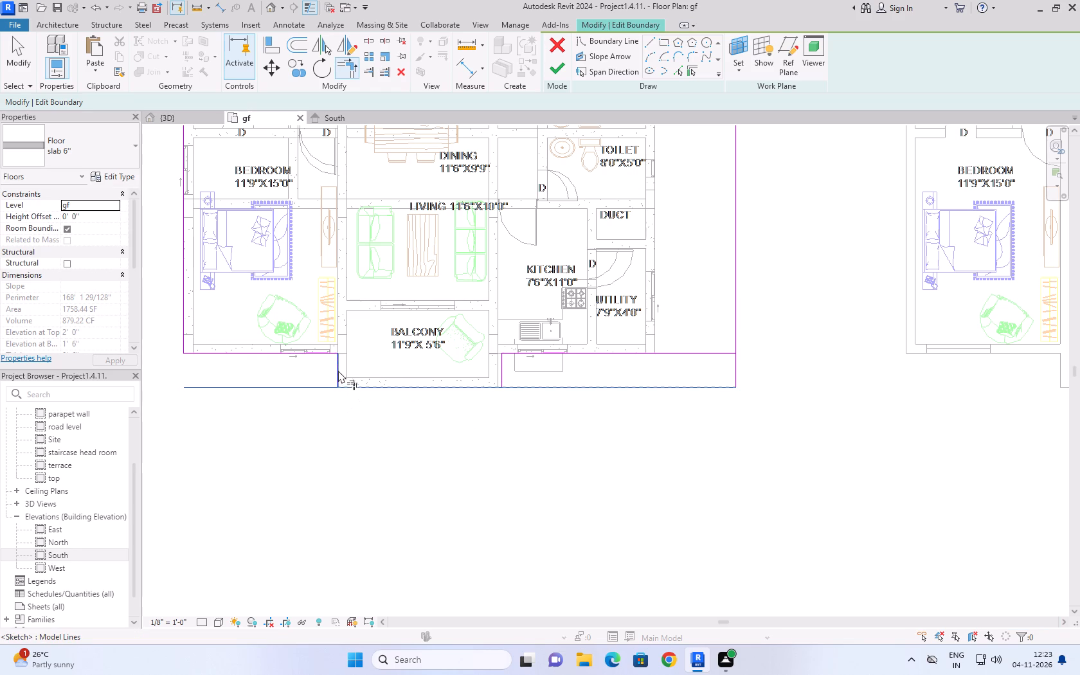
click(338, 370)
click(465, 386)
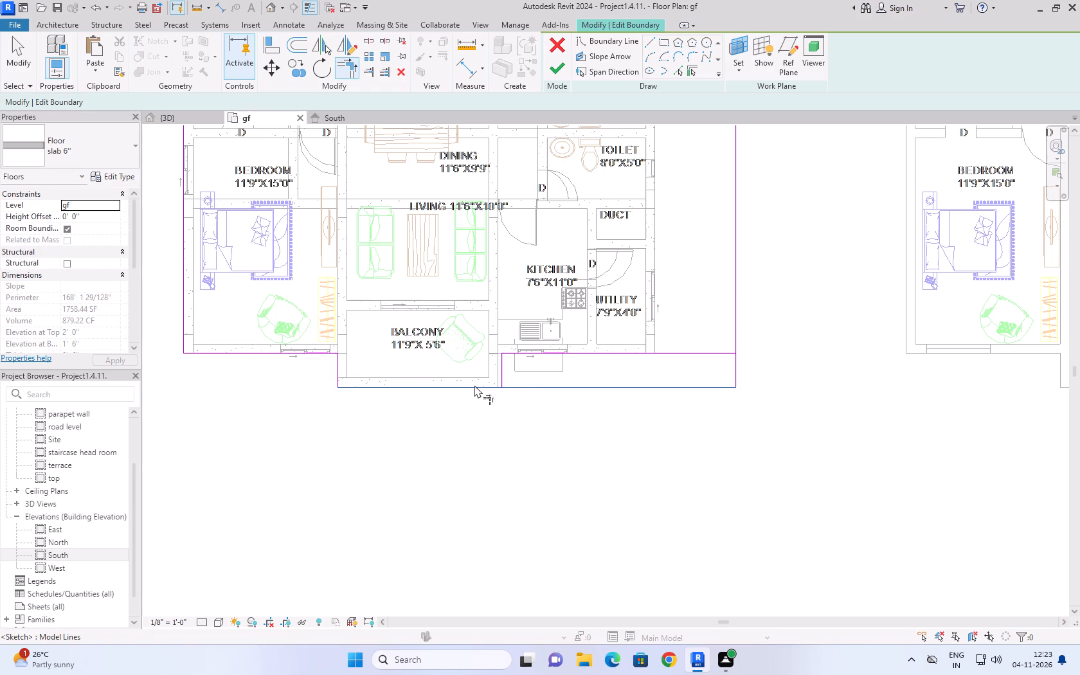
click(500, 363)
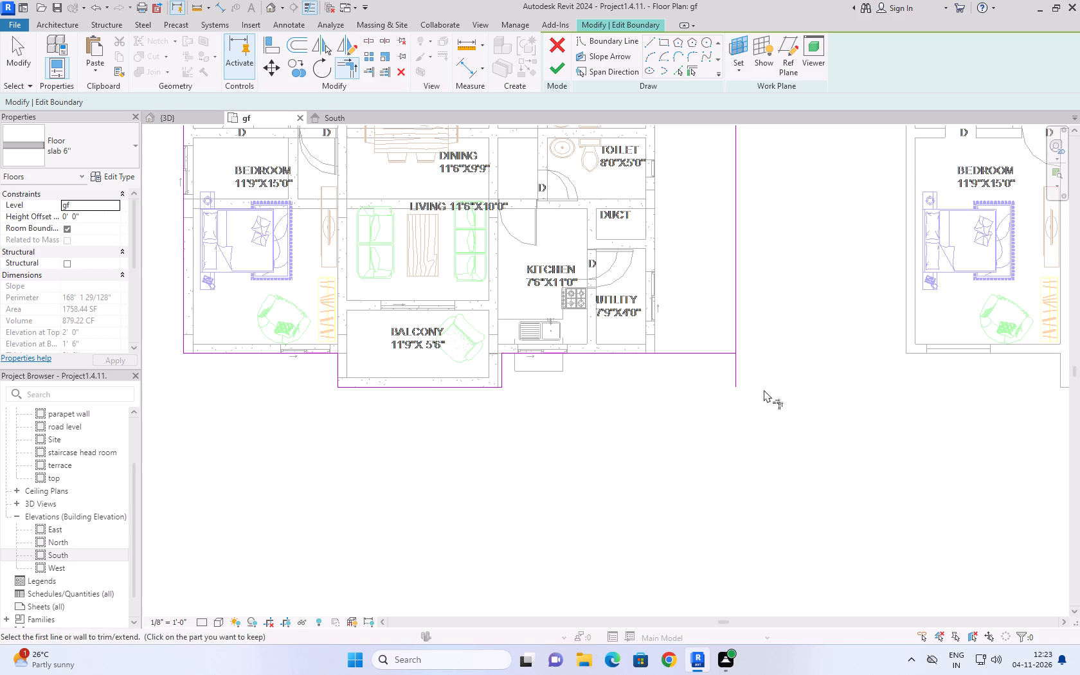
click(698, 354)
click(736, 309)
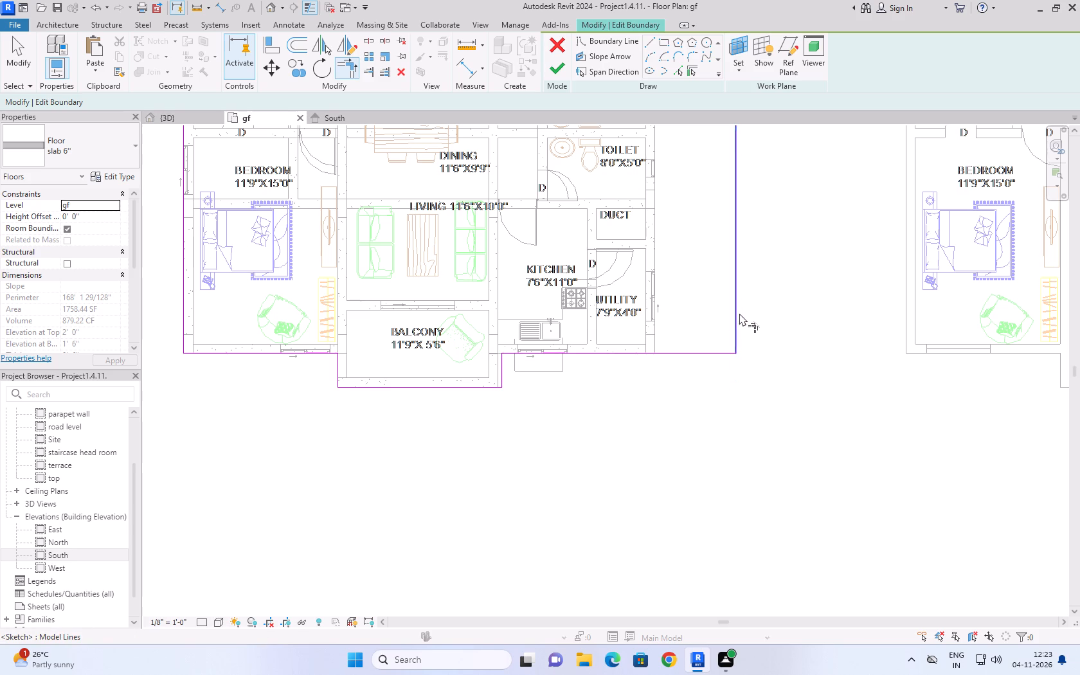
click(556, 67)
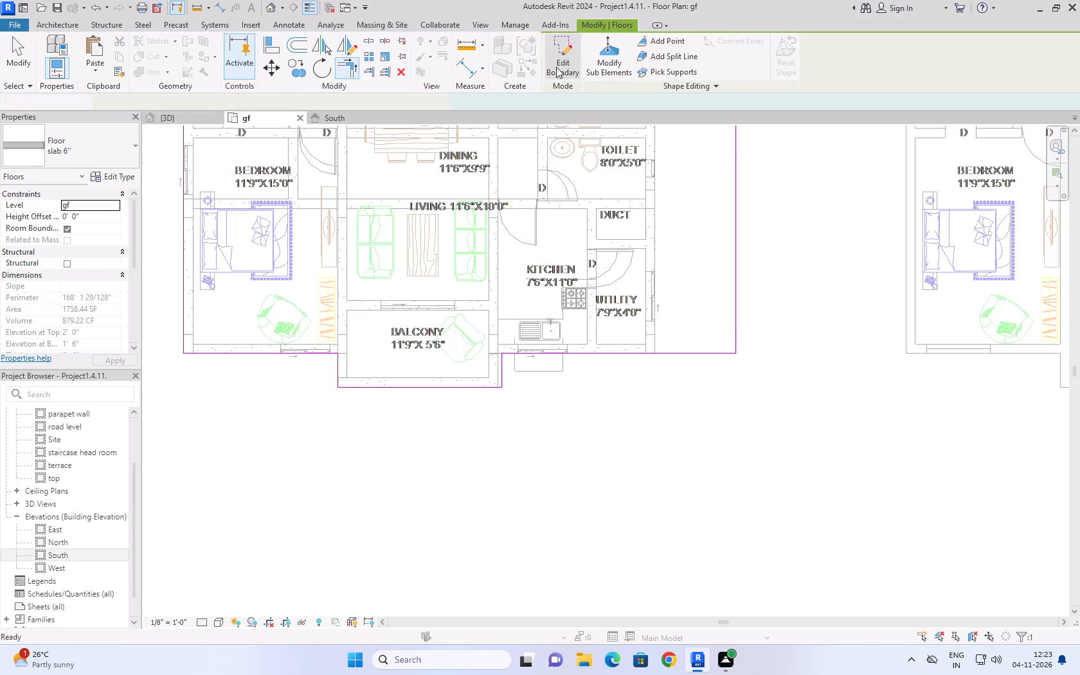
Examine the reshaped gf slab in 3D, checking its edges around the balcony and along the outer walls.
click(184, 116)
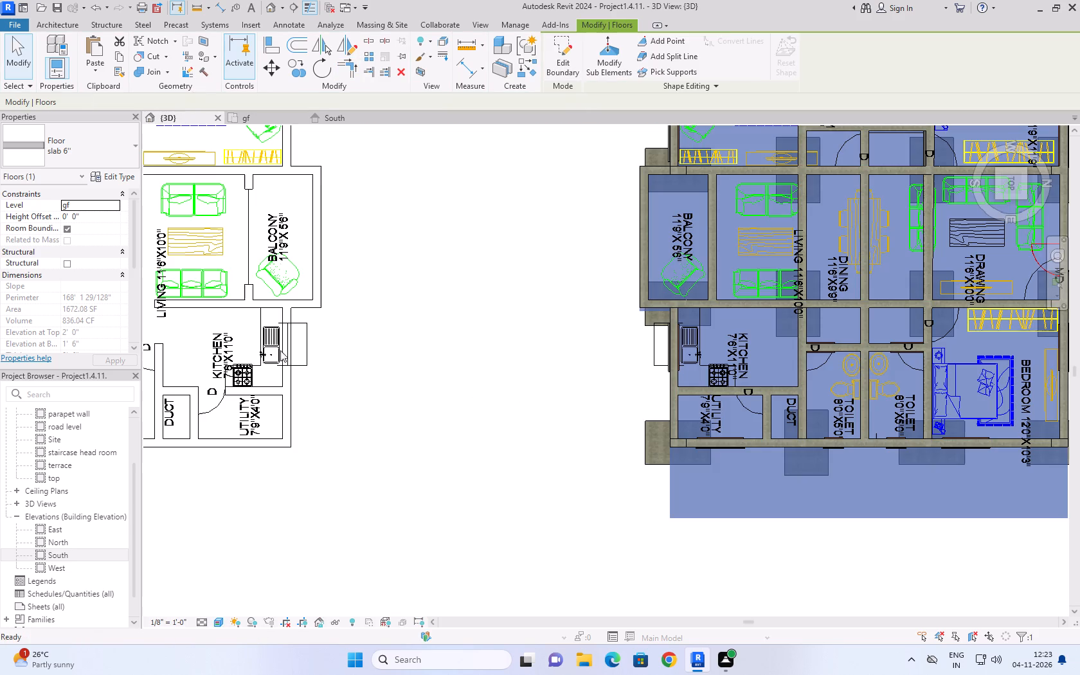
scroll(771, 532, down, 5)
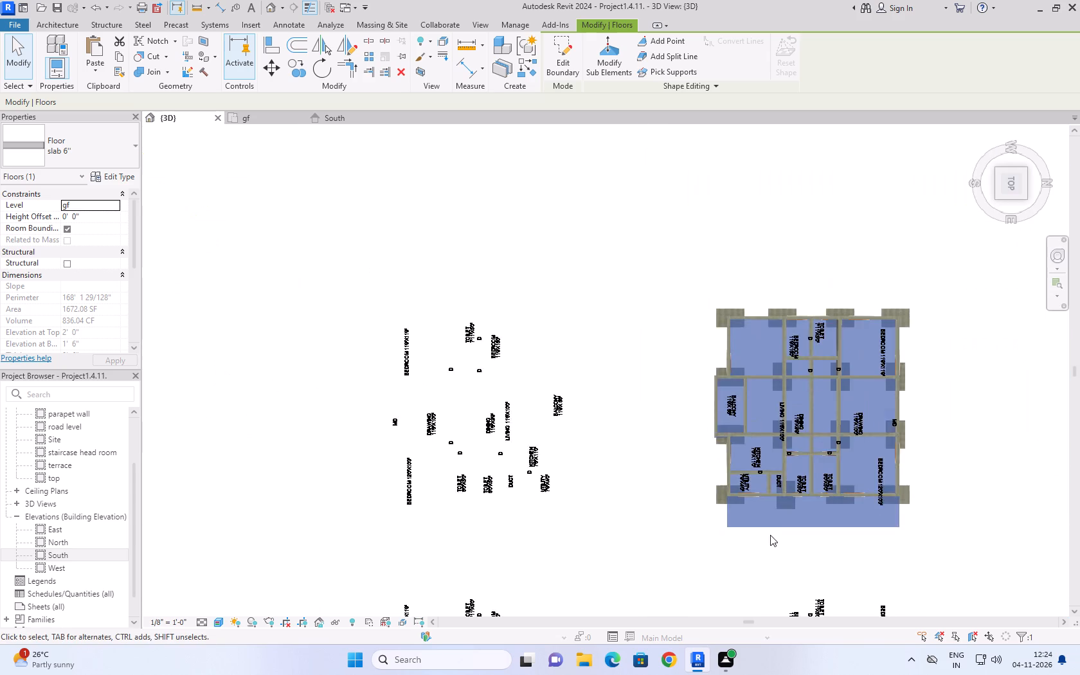
scroll(770, 535, down, 5)
click(985, 134)
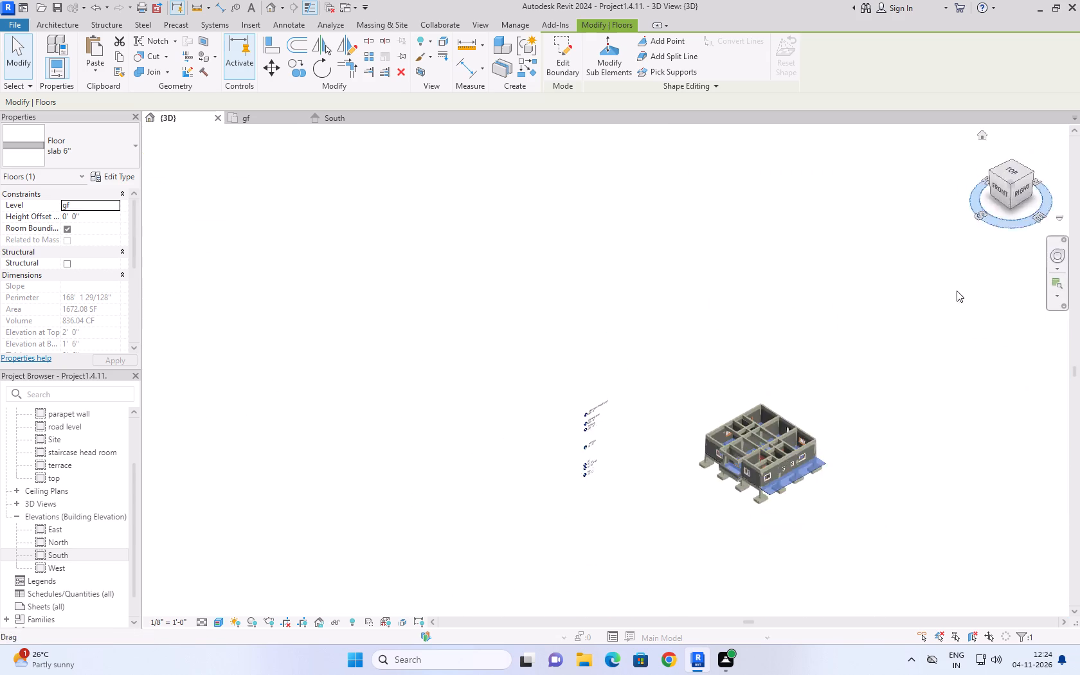
scroll(585, 404, up, 3)
scroll(491, 371, up, 3)
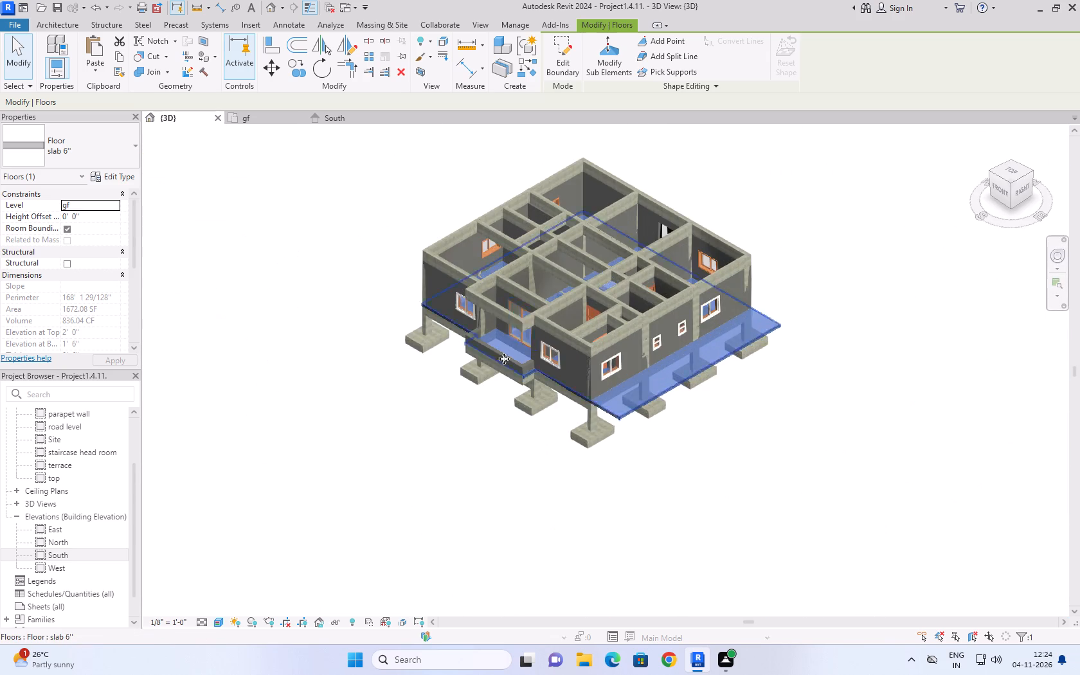
scroll(524, 309, up, 4)
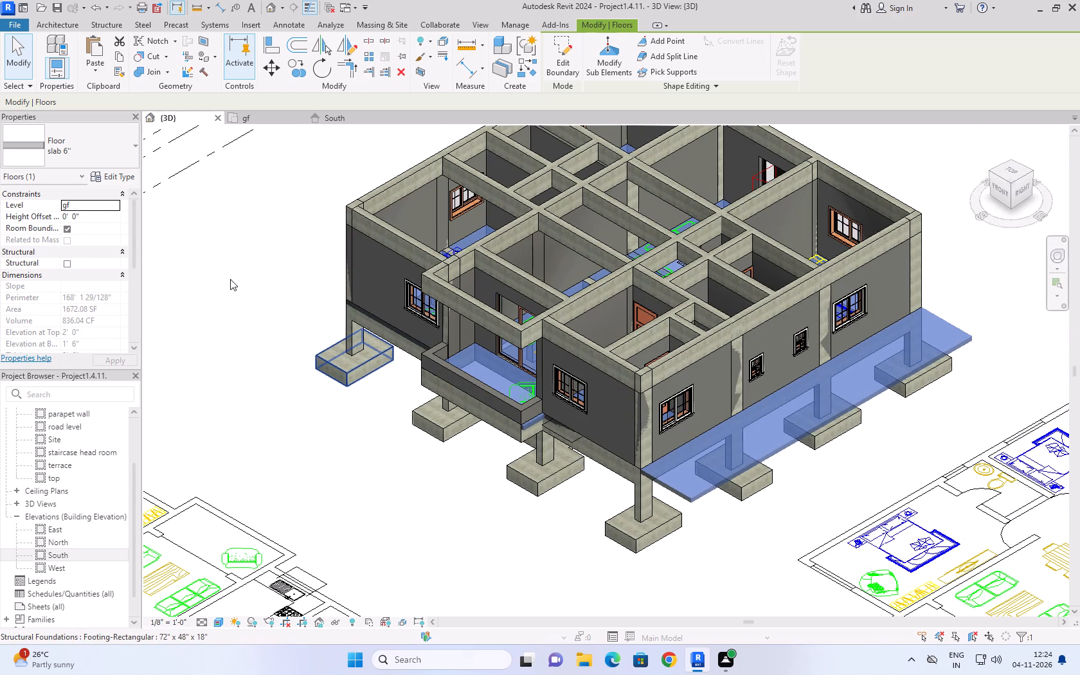
click(239, 268)
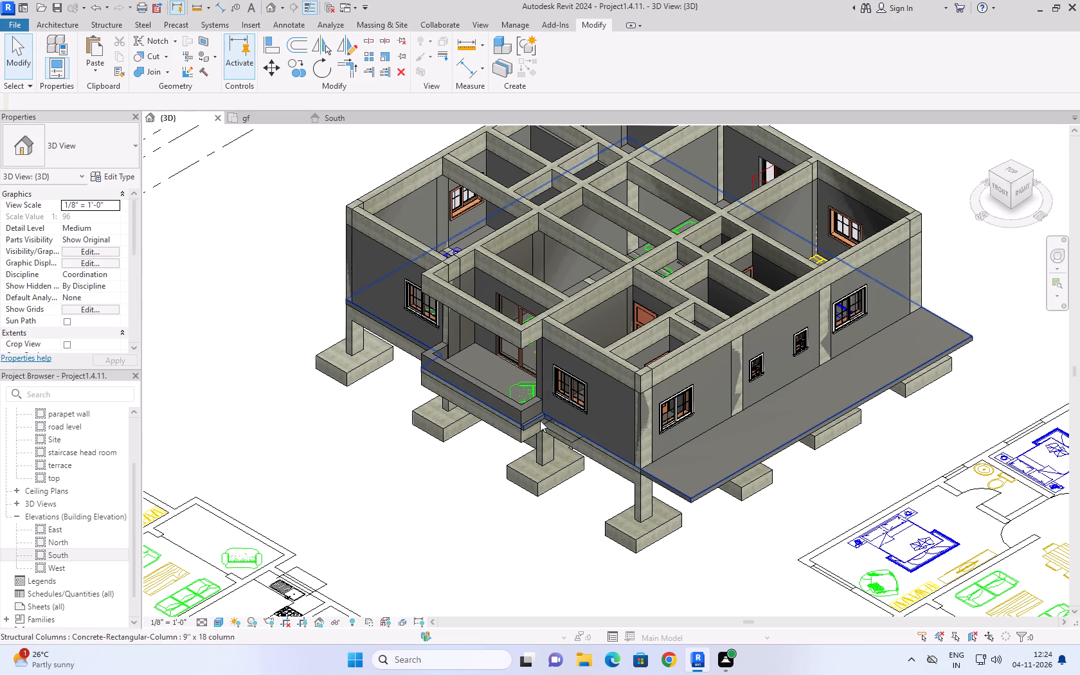
Edit the gf slab's boundary in plan, aligning the balcony's east boundary line to the balcony wall's outer face, and finish the edit.
click(267, 107)
click(264, 114)
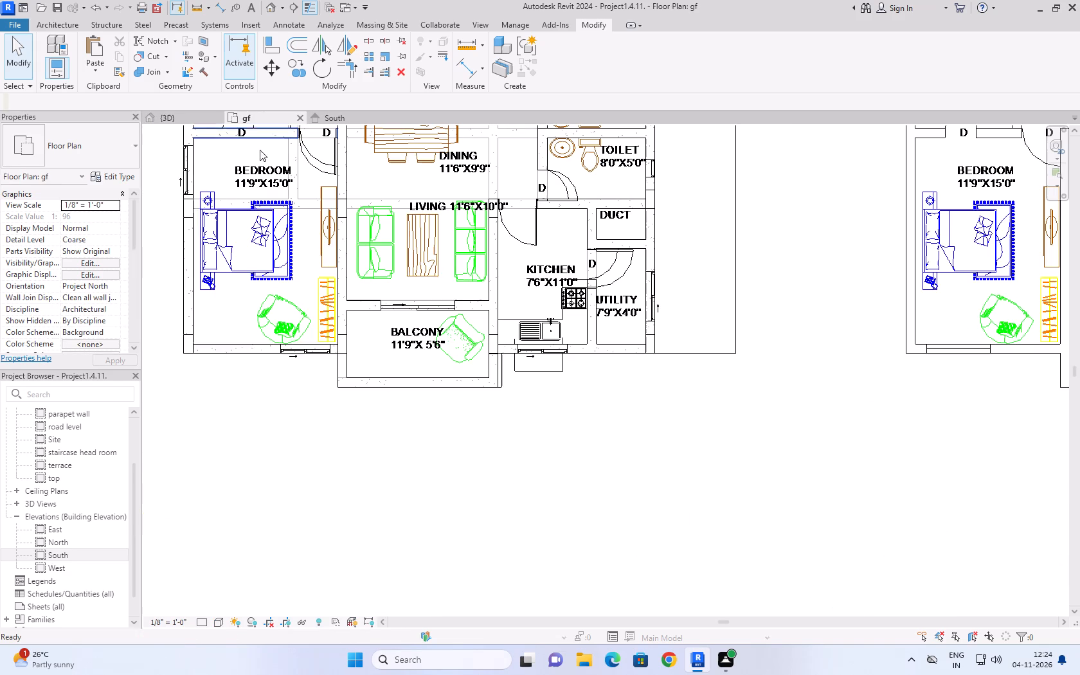
click(503, 367)
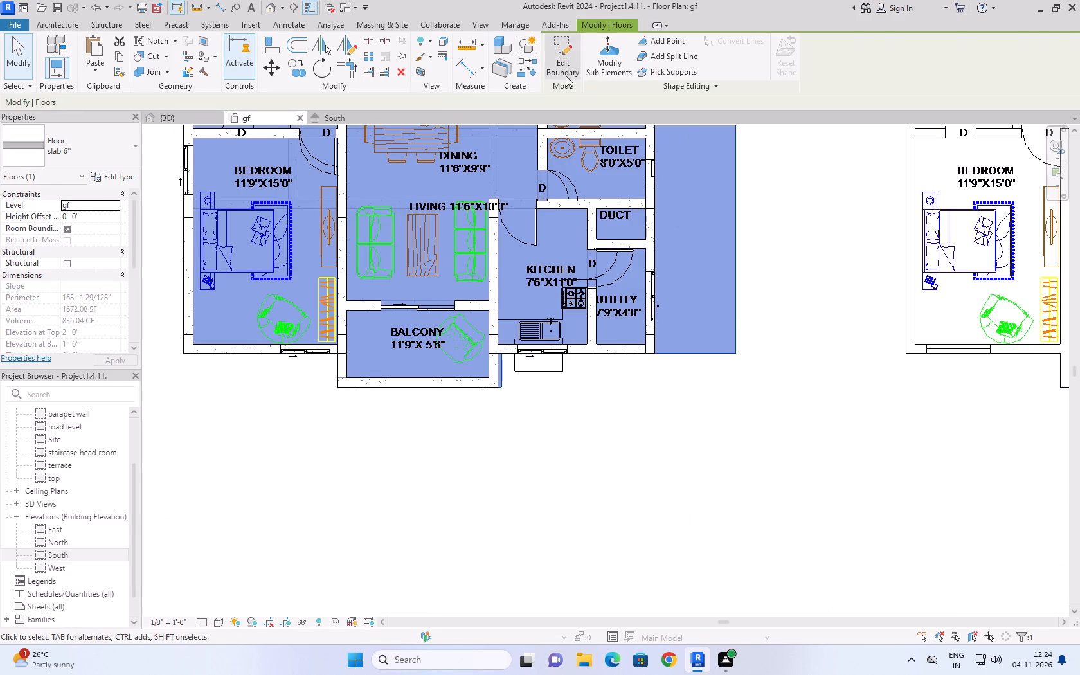
click(566, 76)
scroll(471, 346, up, 4)
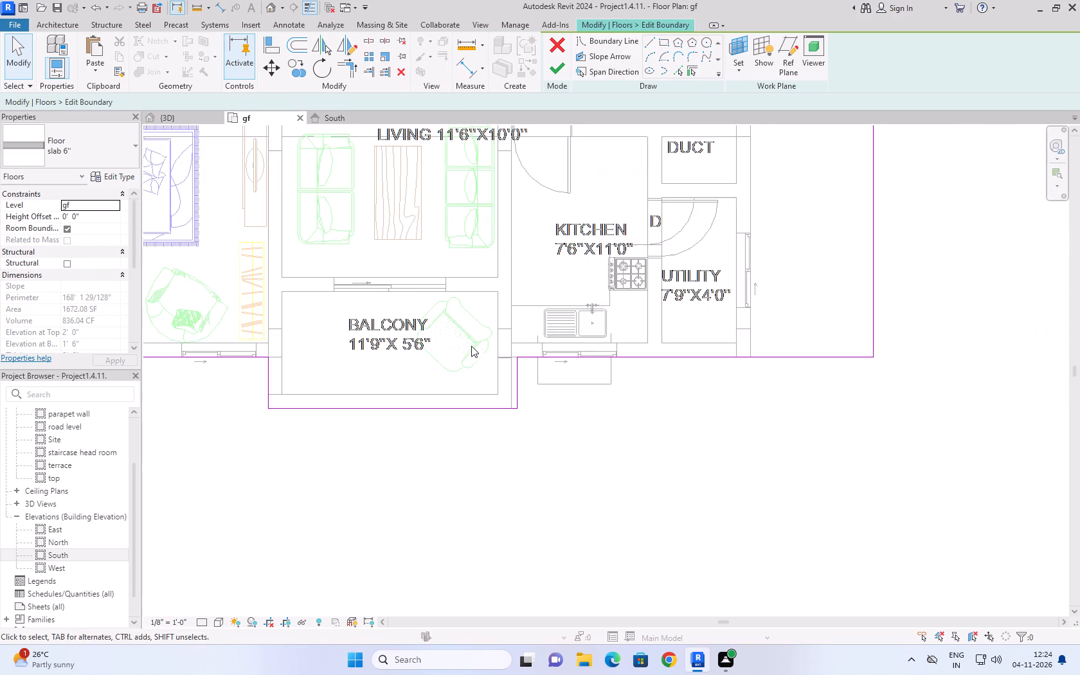
key(a)
key(l)
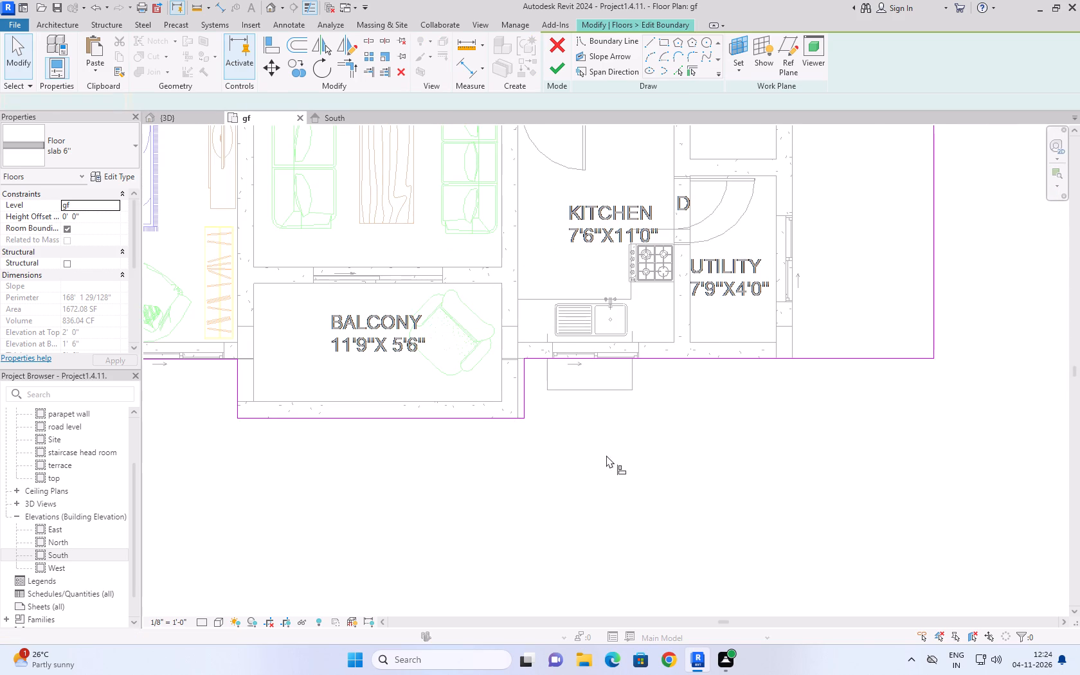
click(517, 388)
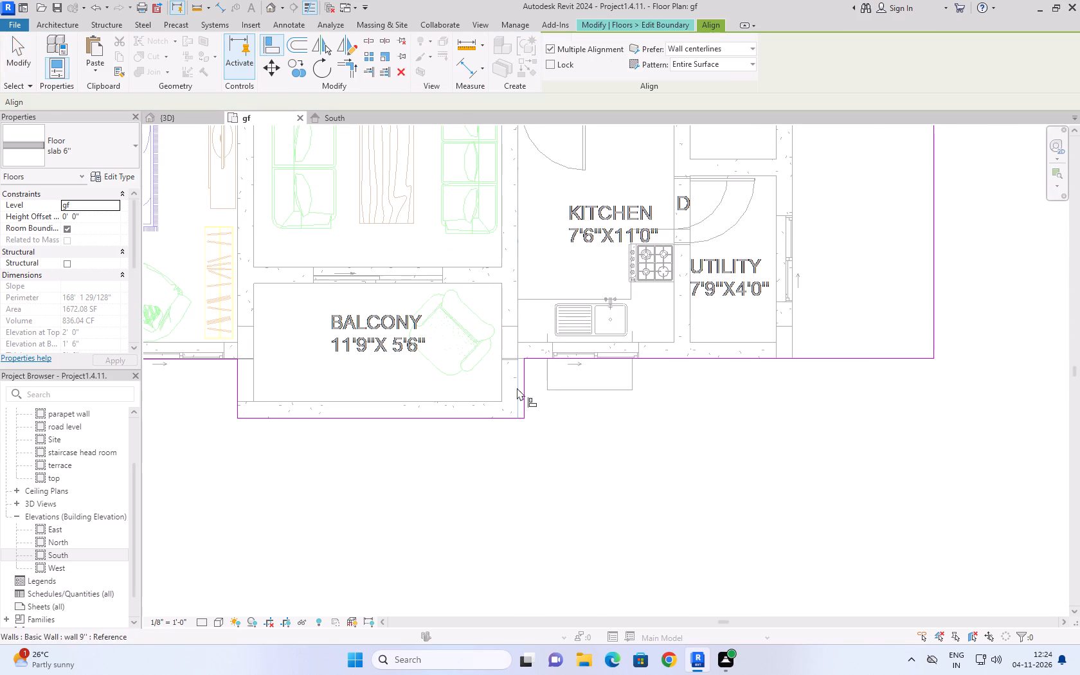
click(526, 384)
scroll(577, 478, down, 2)
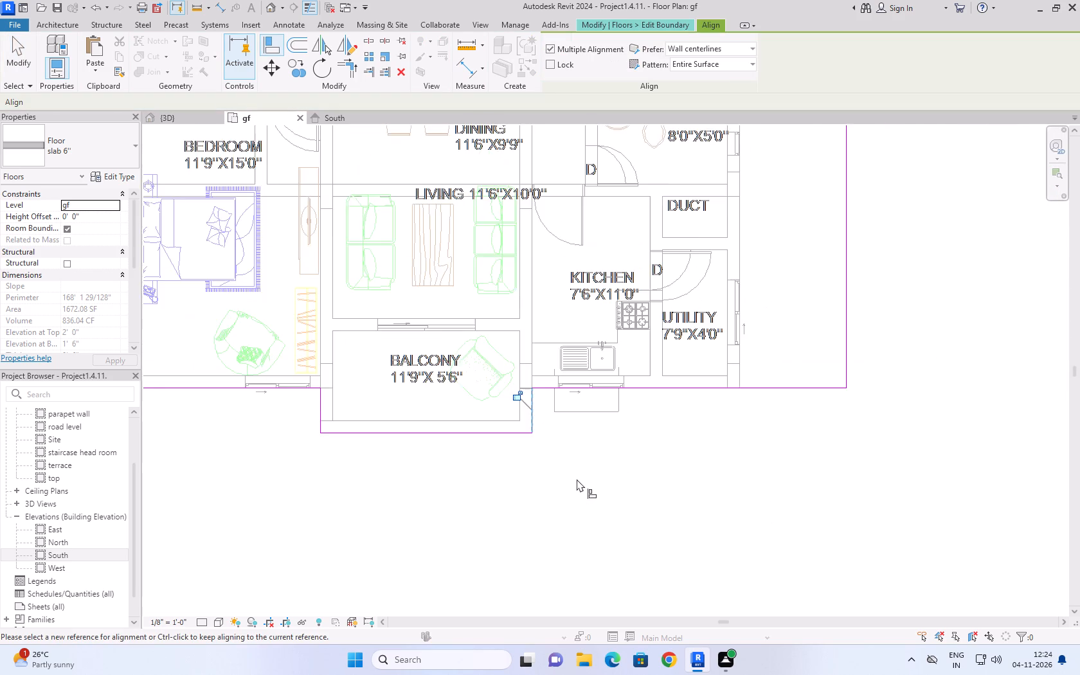
scroll(577, 479, down, 6)
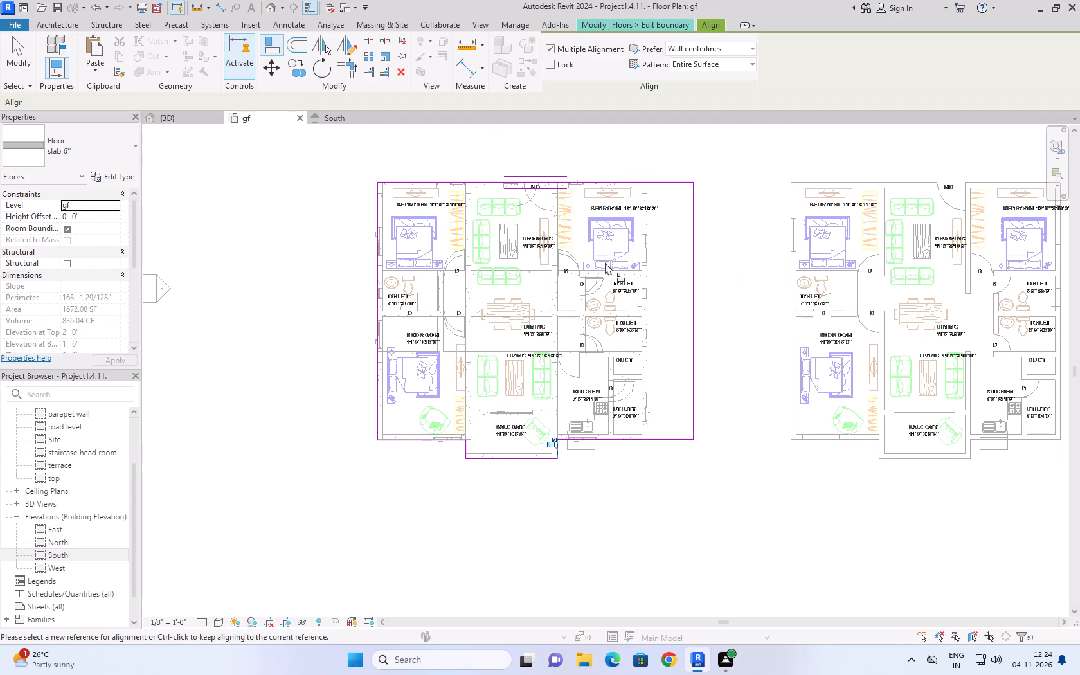
click(19, 51)
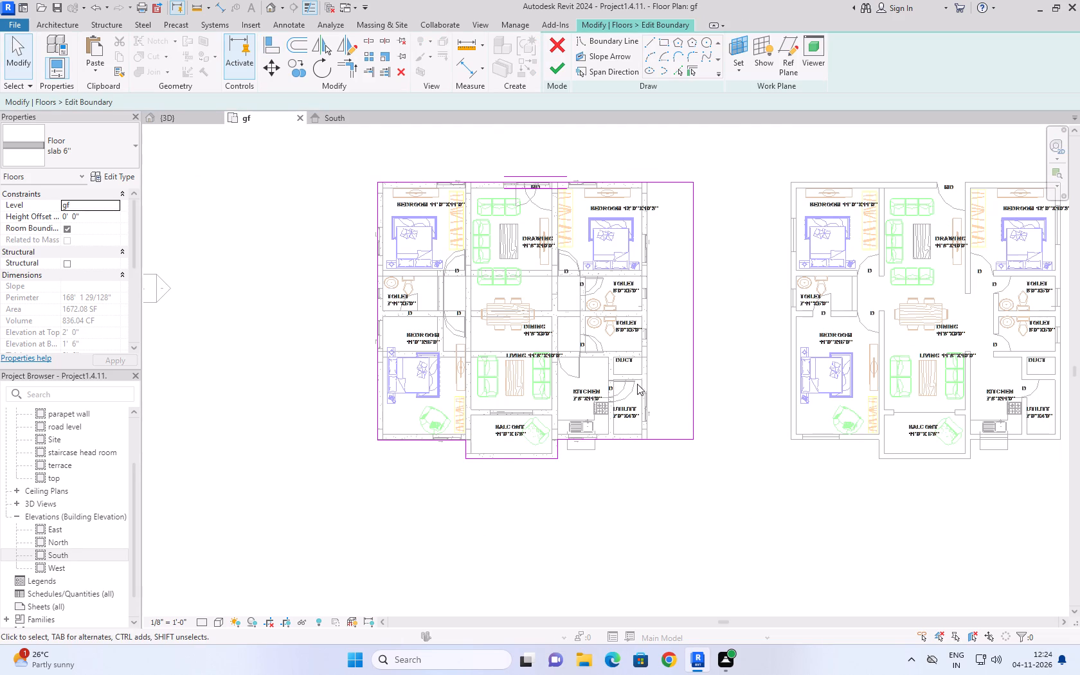
click(562, 69)
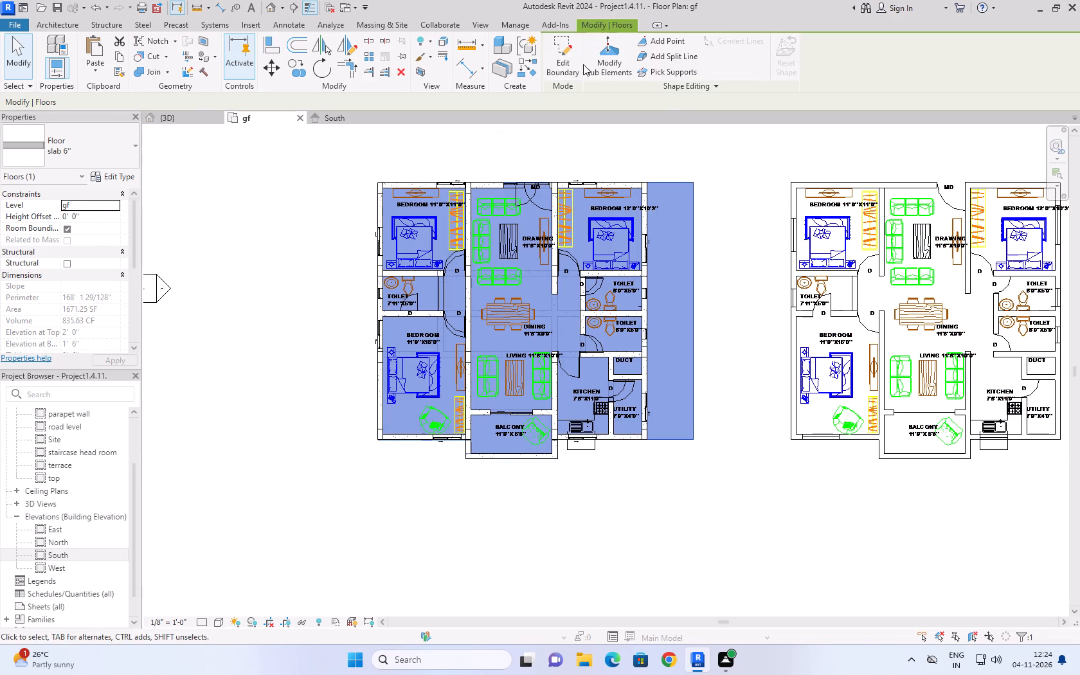
click(15, 64)
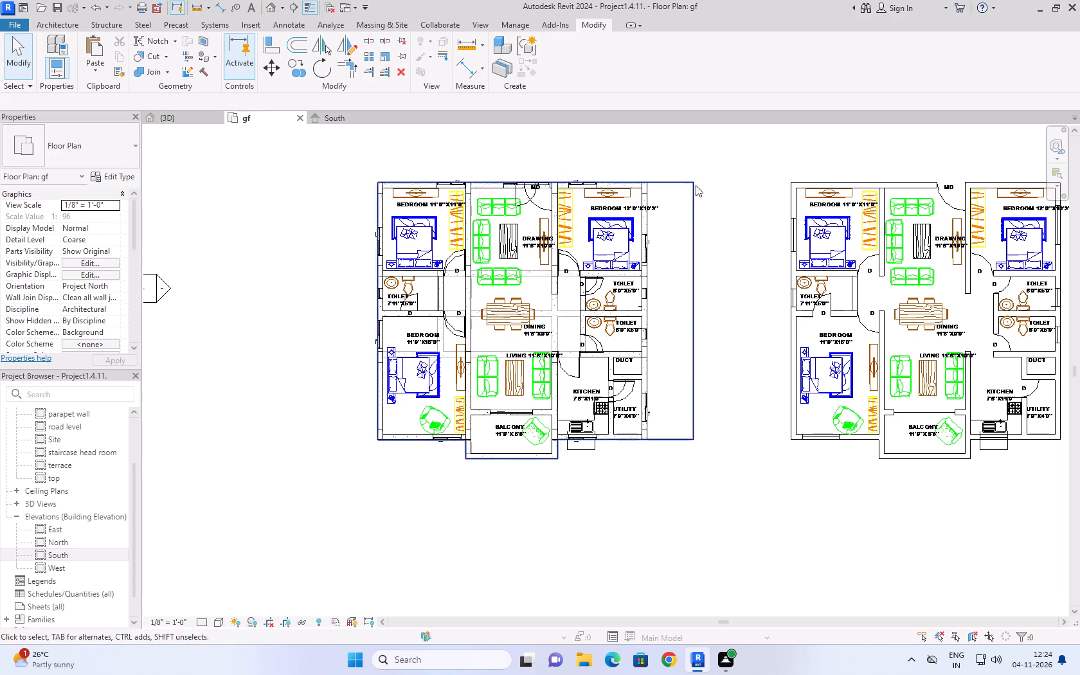
click(663, 208)
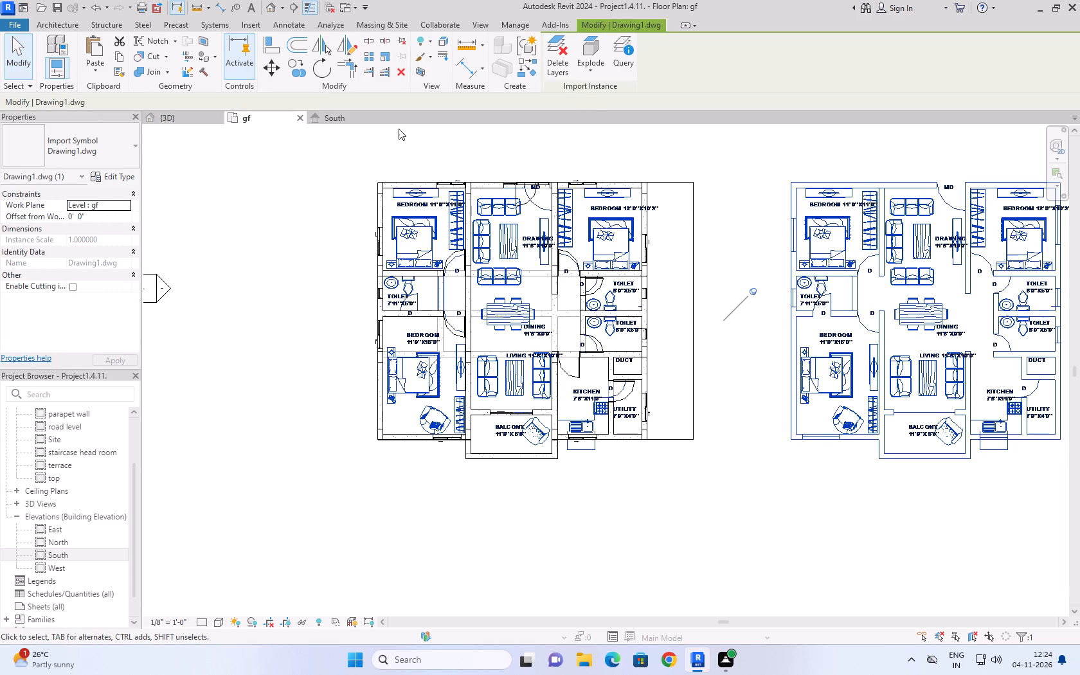
In the 3D view, paint the gf slab's top face with the Concrete, Cast-in-Place gray material.
click(196, 121)
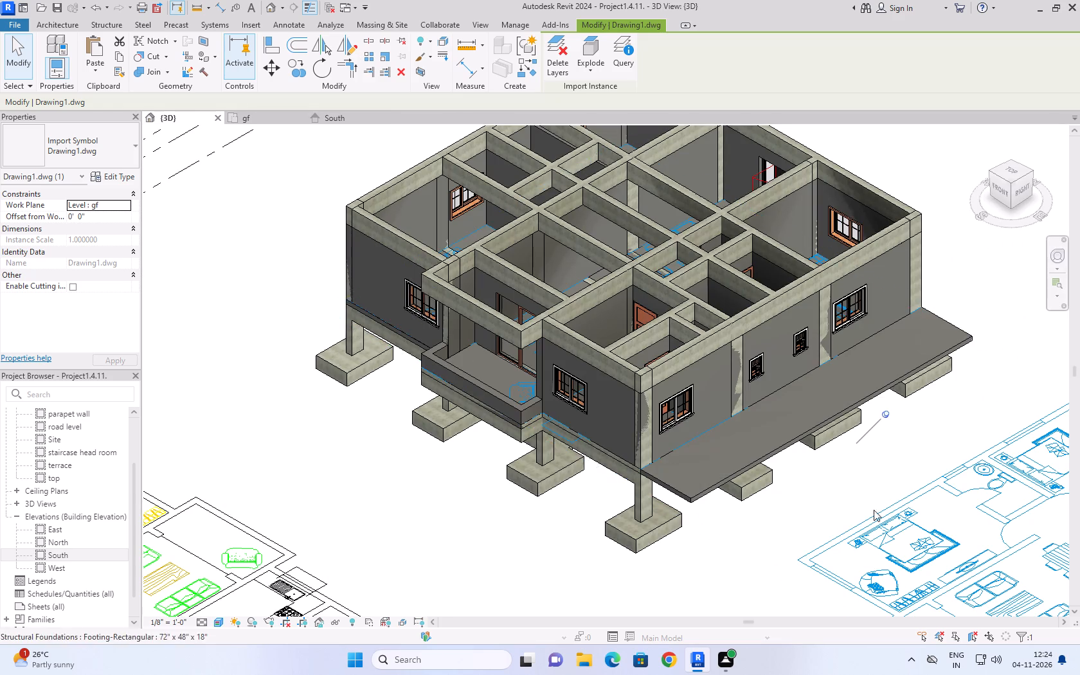
click(993, 274)
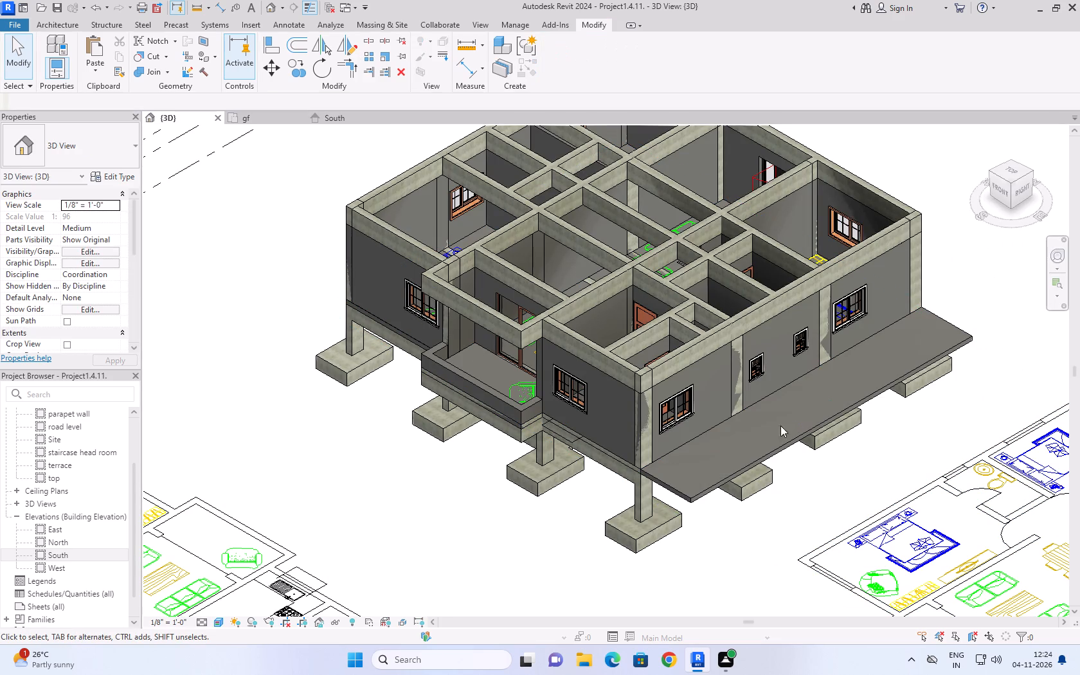
click(778, 444)
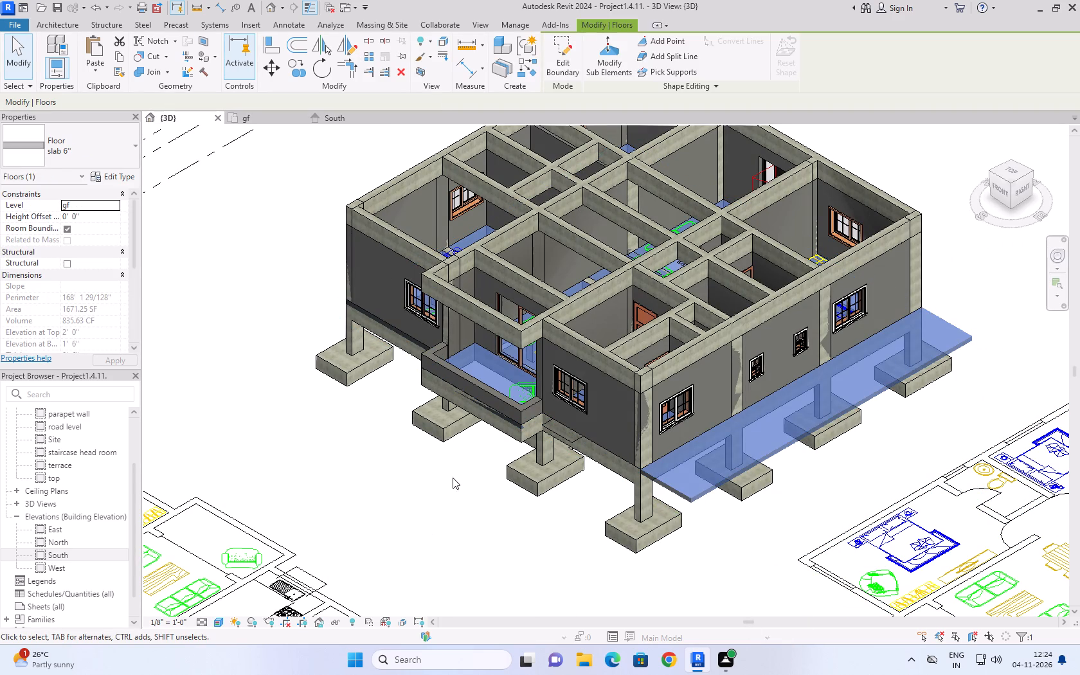
middle_drag(464, 480, 375, 500)
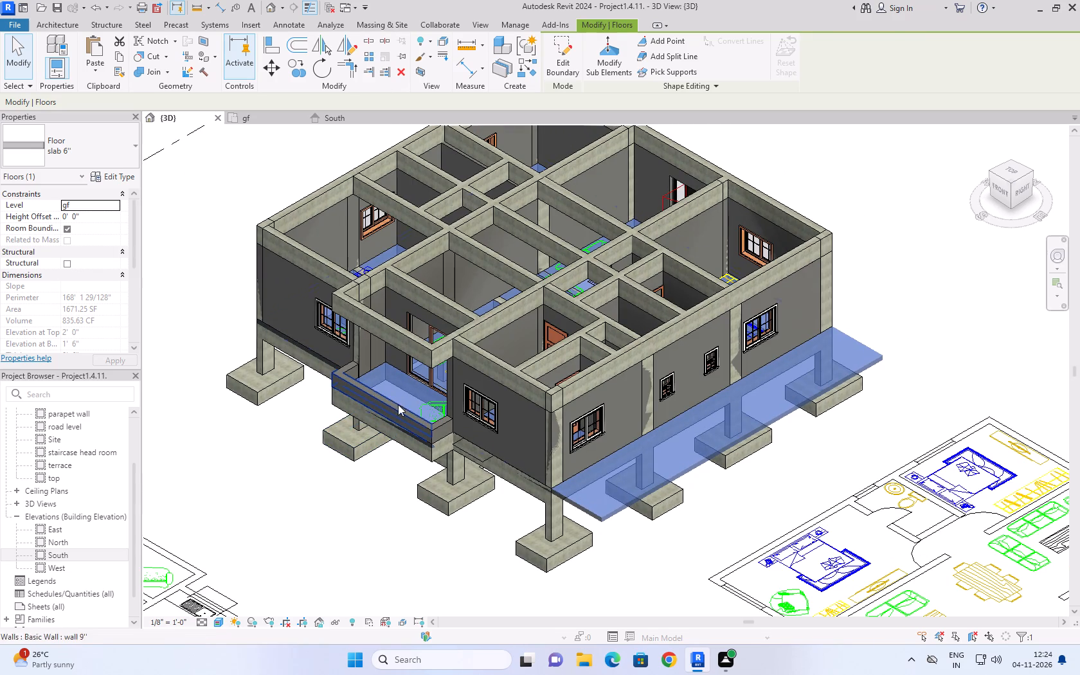
click(136, 228)
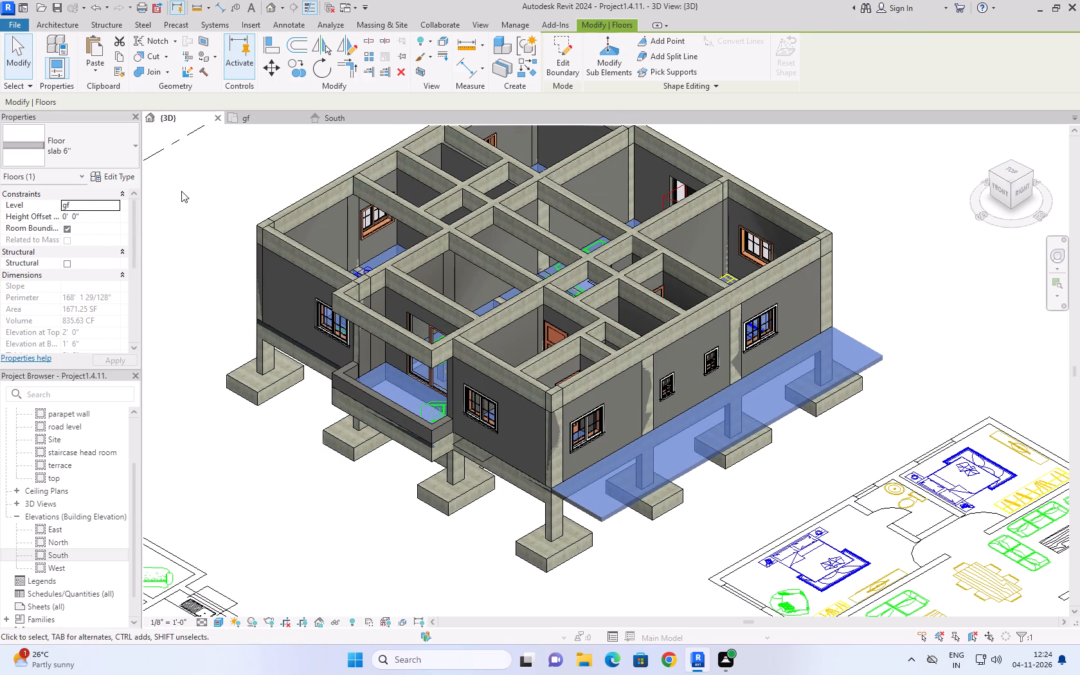
text(pt)
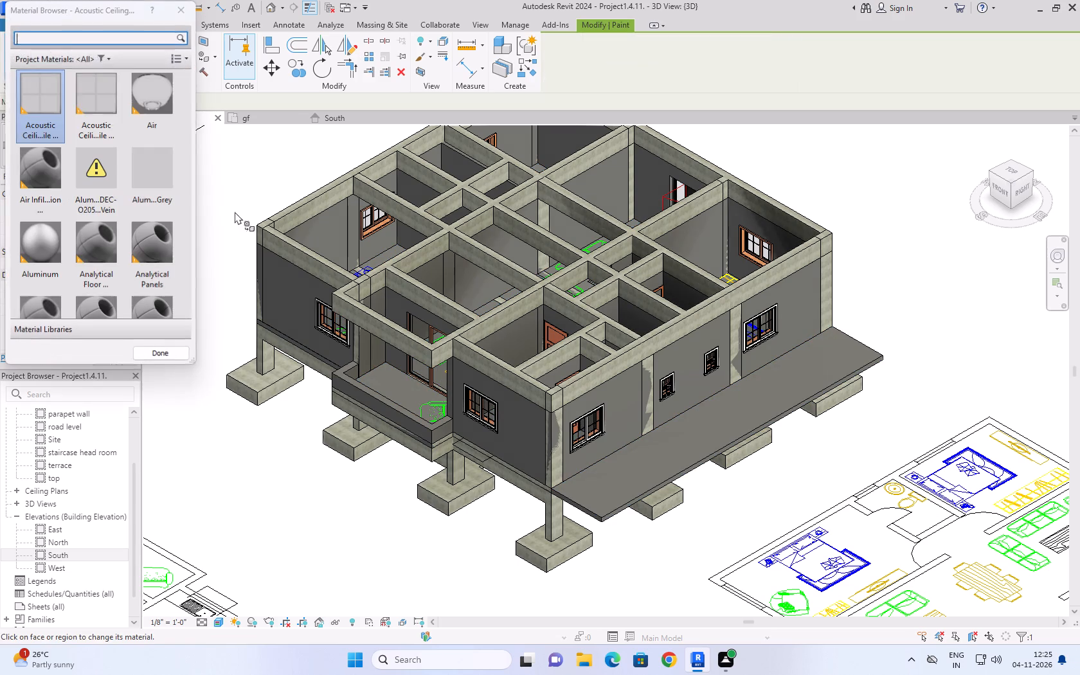
click(44, 34)
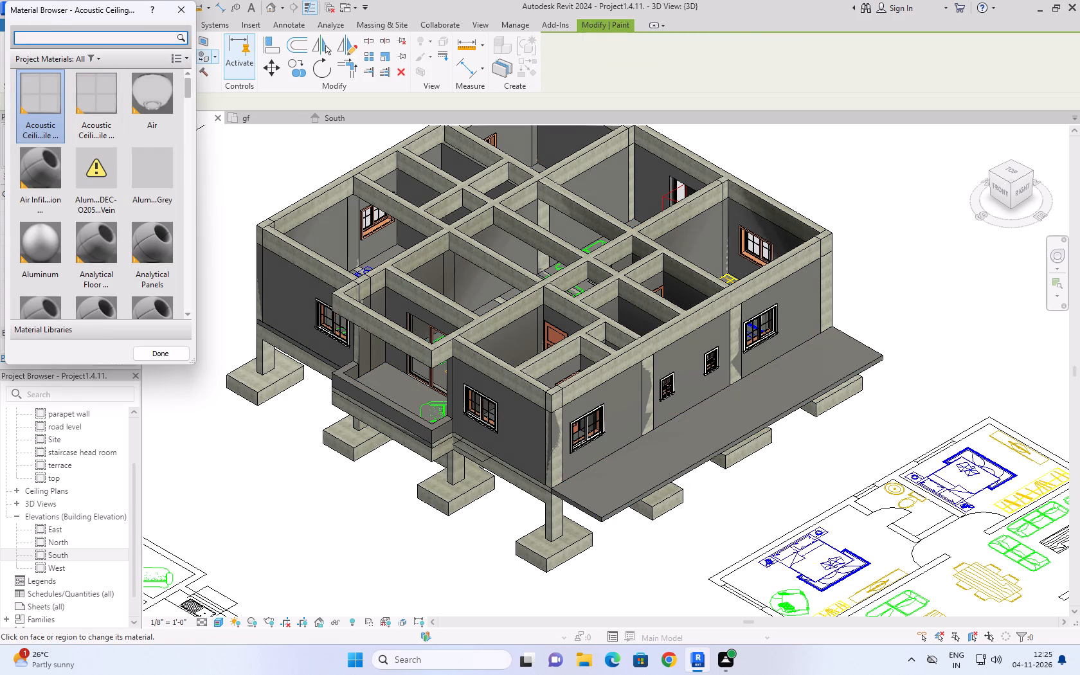
text(casrt)
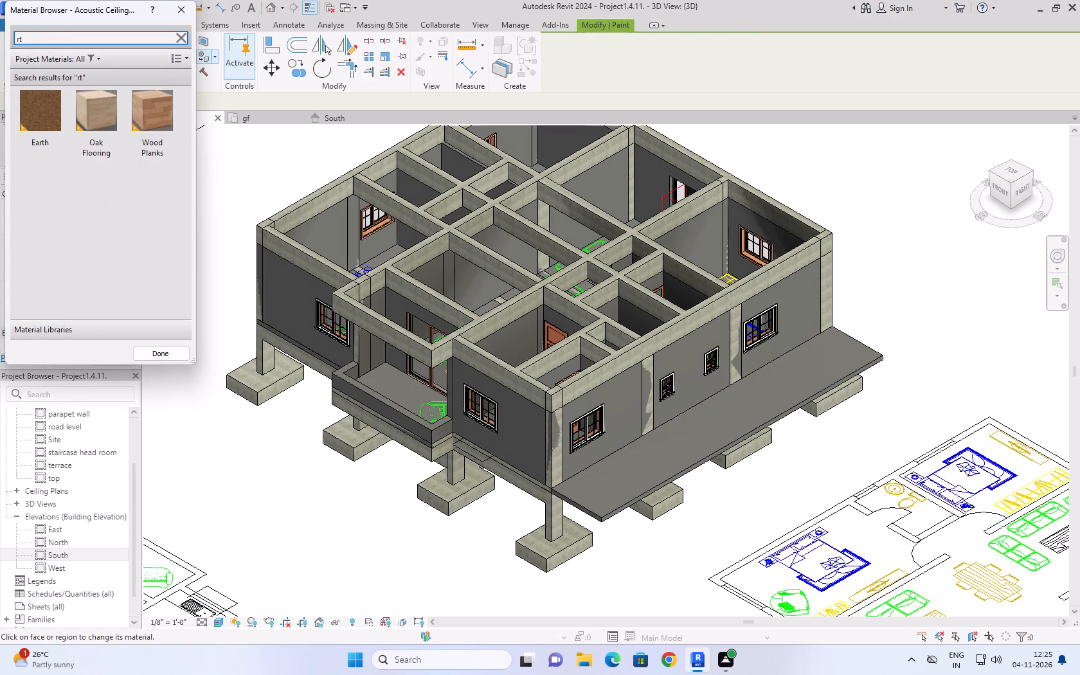
key(BackSpace)
key(BackSpace)
key(BackSpace)
text(cast)
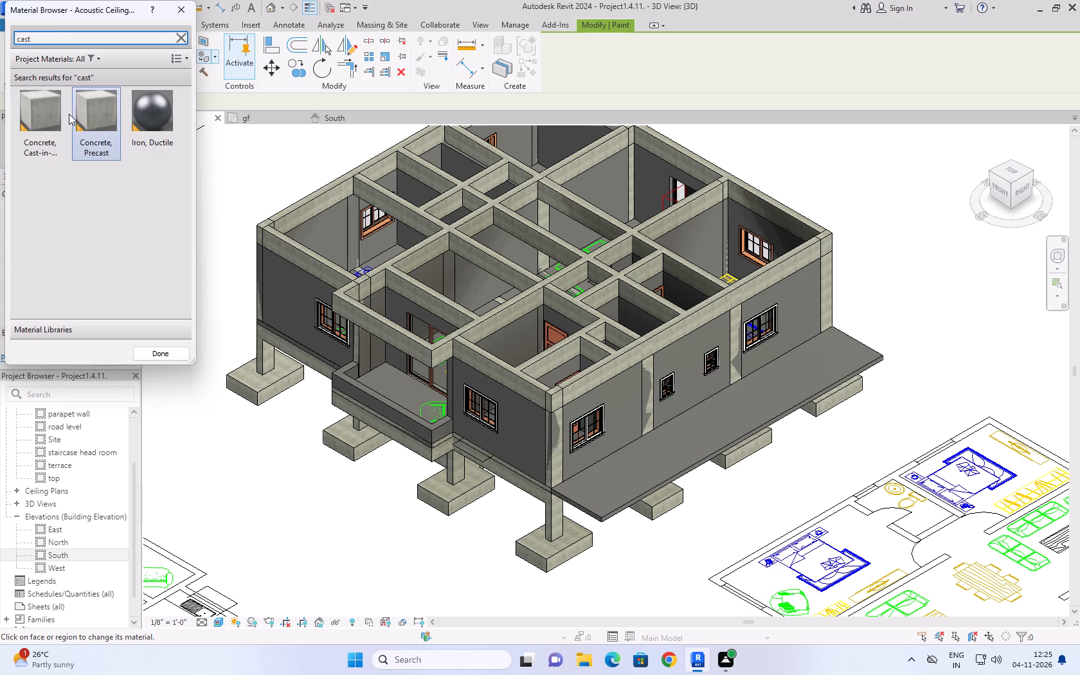
double_click(49, 115)
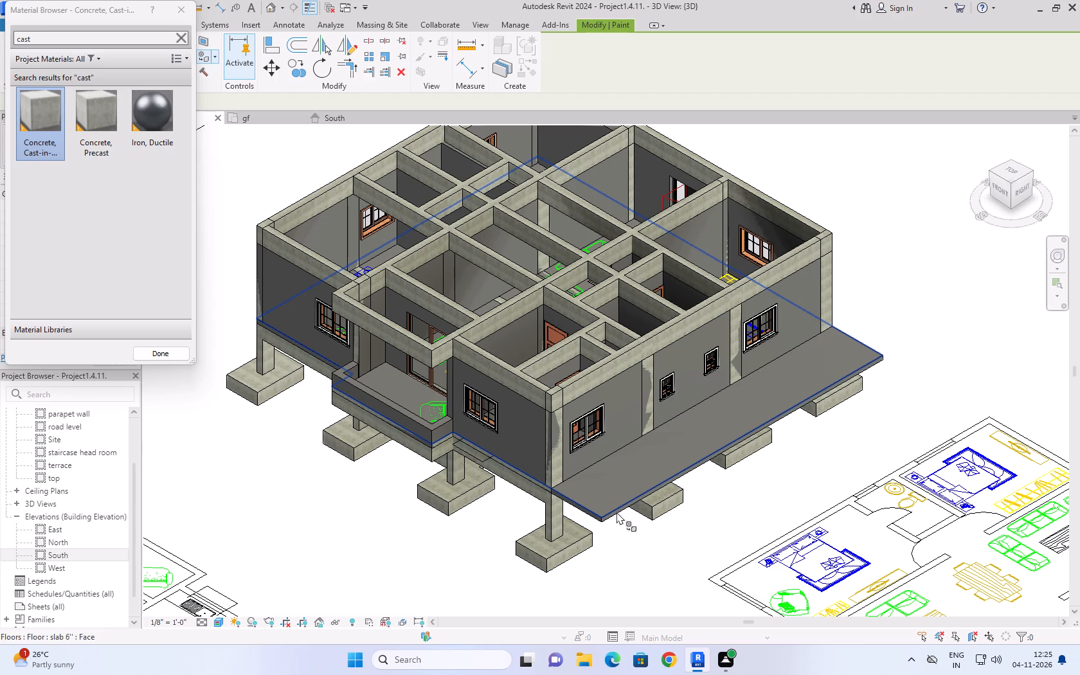
click(616, 514)
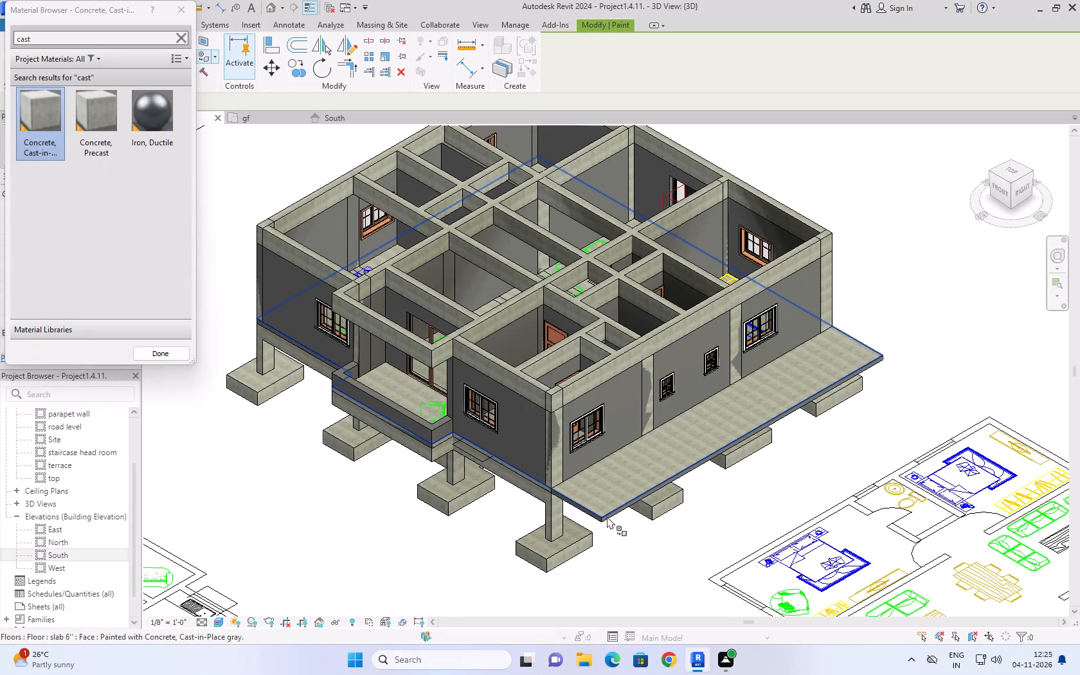
Paint the gf slab's exposed east edge face and adjoining south edge face with Concrete, Cast-in-Place gray.
click(606, 519)
scroll(615, 517, up, 6)
middle_click(615, 517)
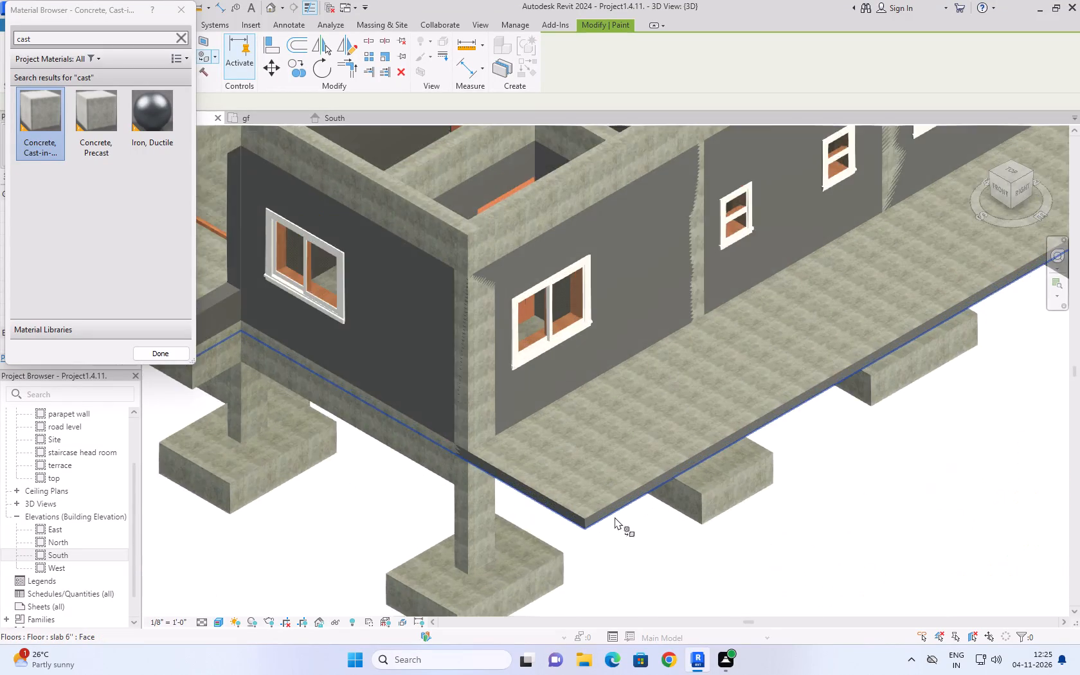
scroll(615, 517, up, 3)
click(615, 517)
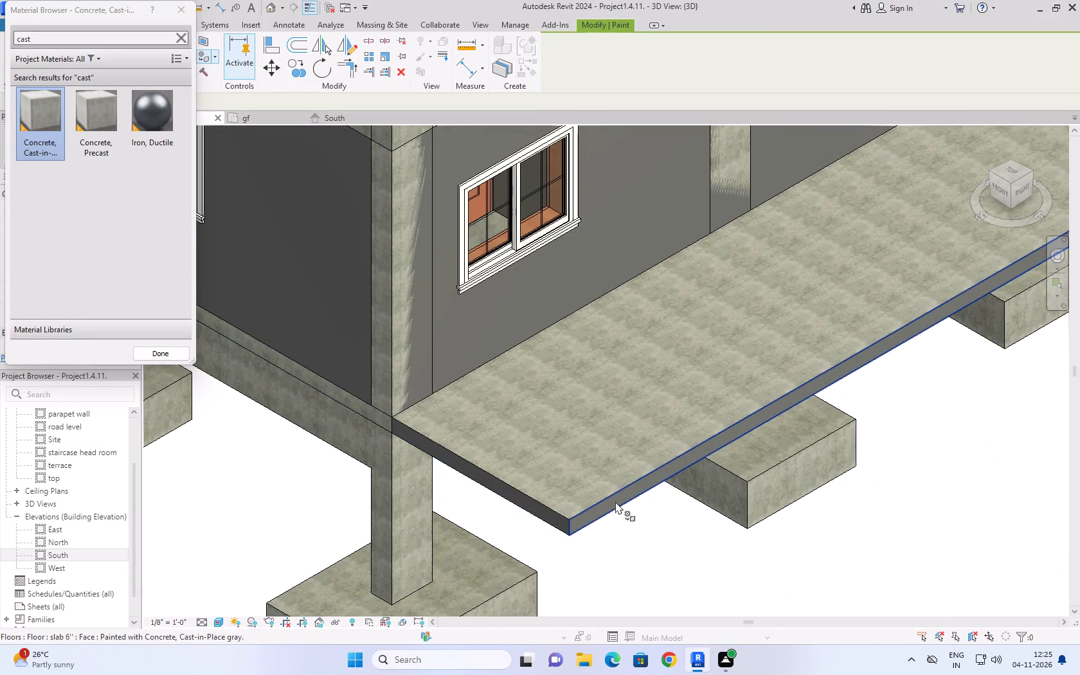
click(615, 501)
click(560, 518)
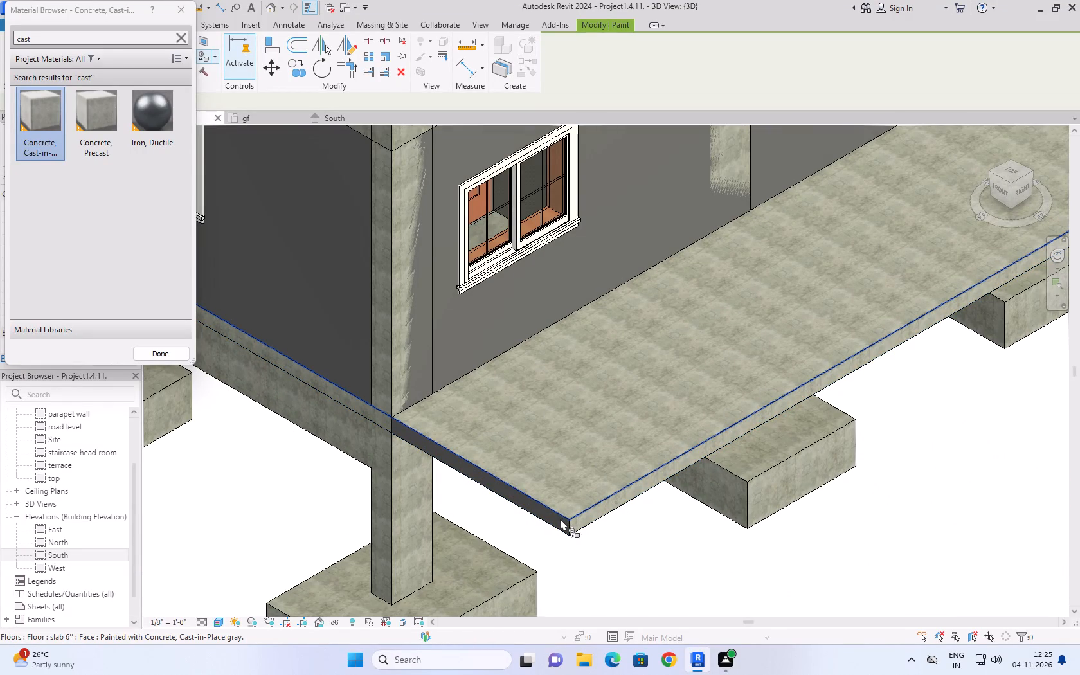
scroll(664, 445, down, 3)
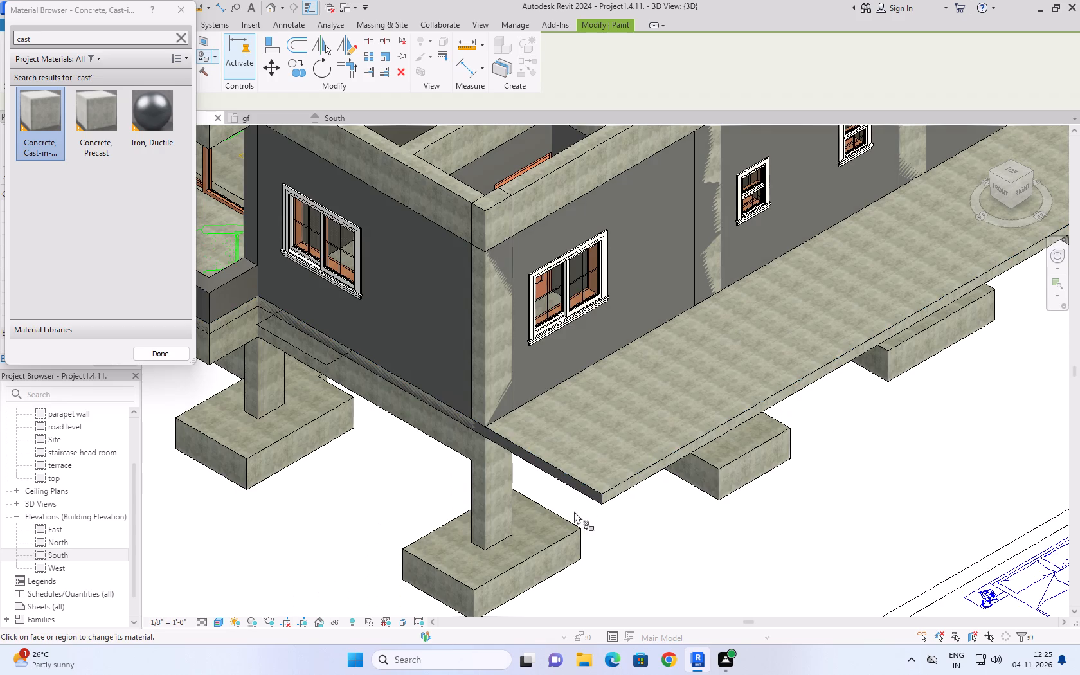
click(598, 498)
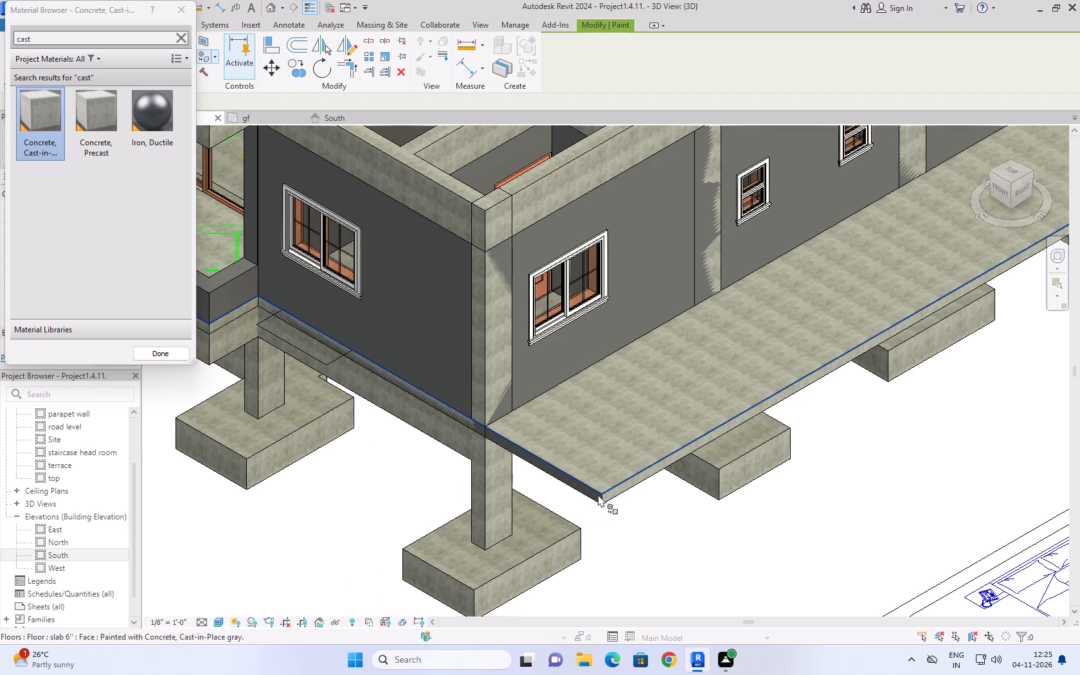
click(598, 494)
scroll(593, 494, up, 9)
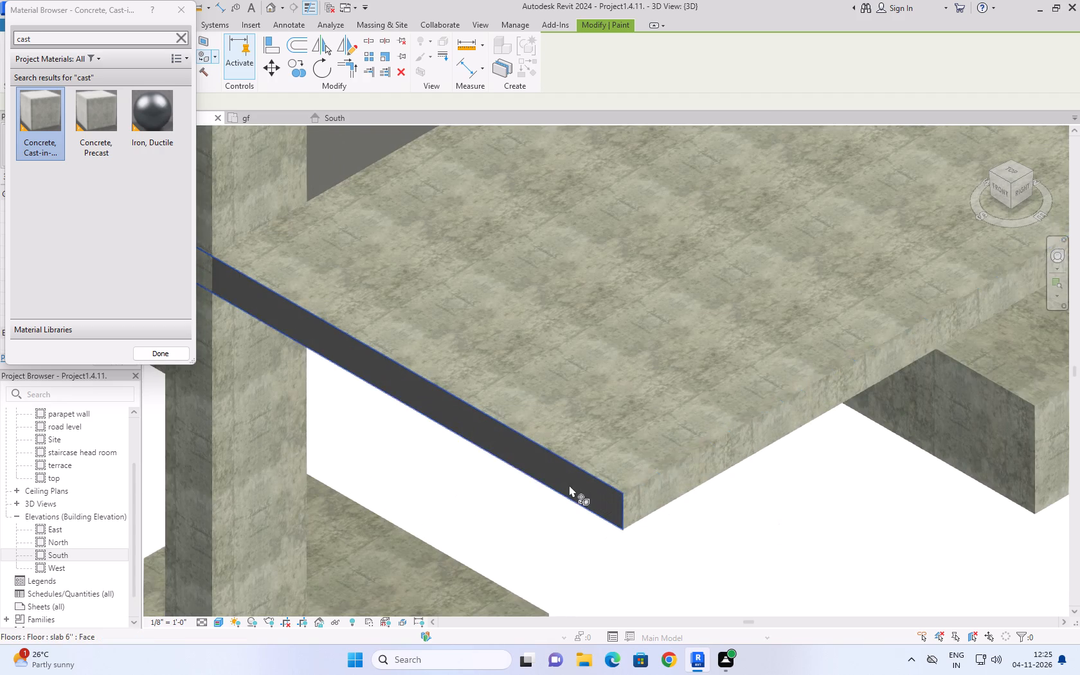
click(569, 485)
scroll(569, 485, down, 17)
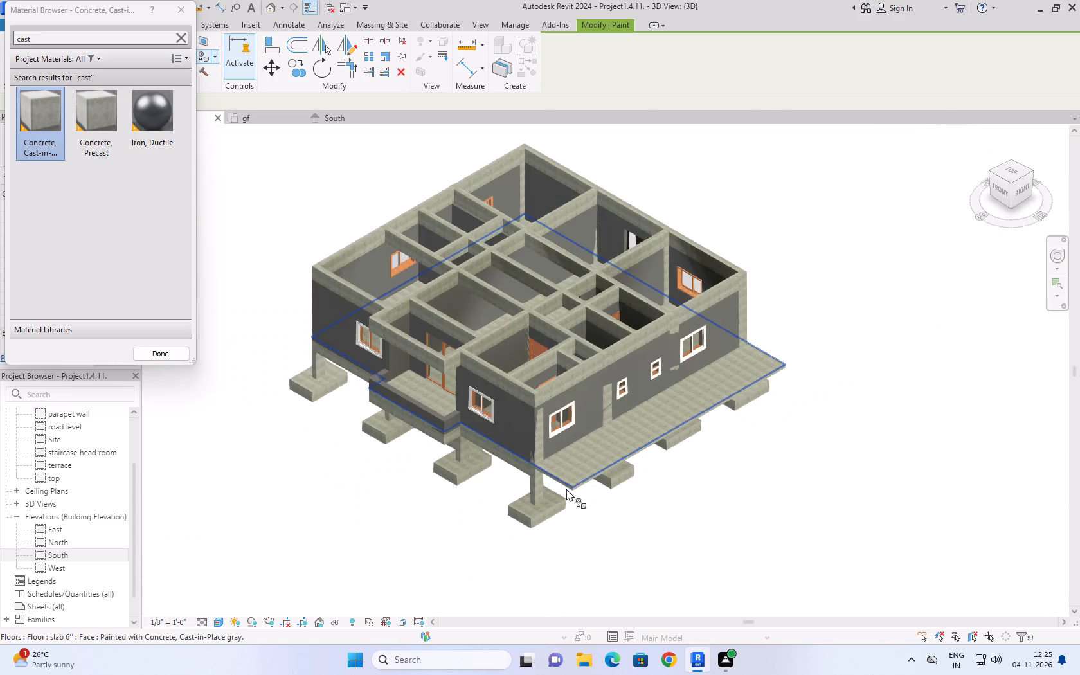
Close the Material Browser to finish painting the gf slab.
click(179, 16)
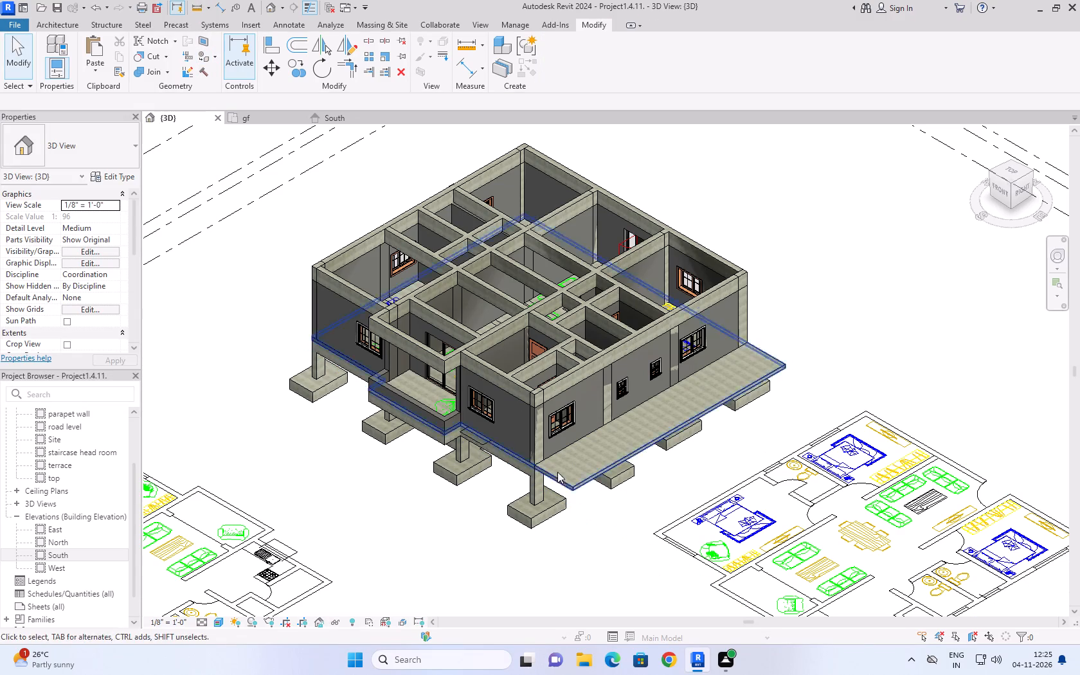
In the South elevation, copy the 6'' gf slab straight up so its top sits at the 1st floor level.
click(361, 112)
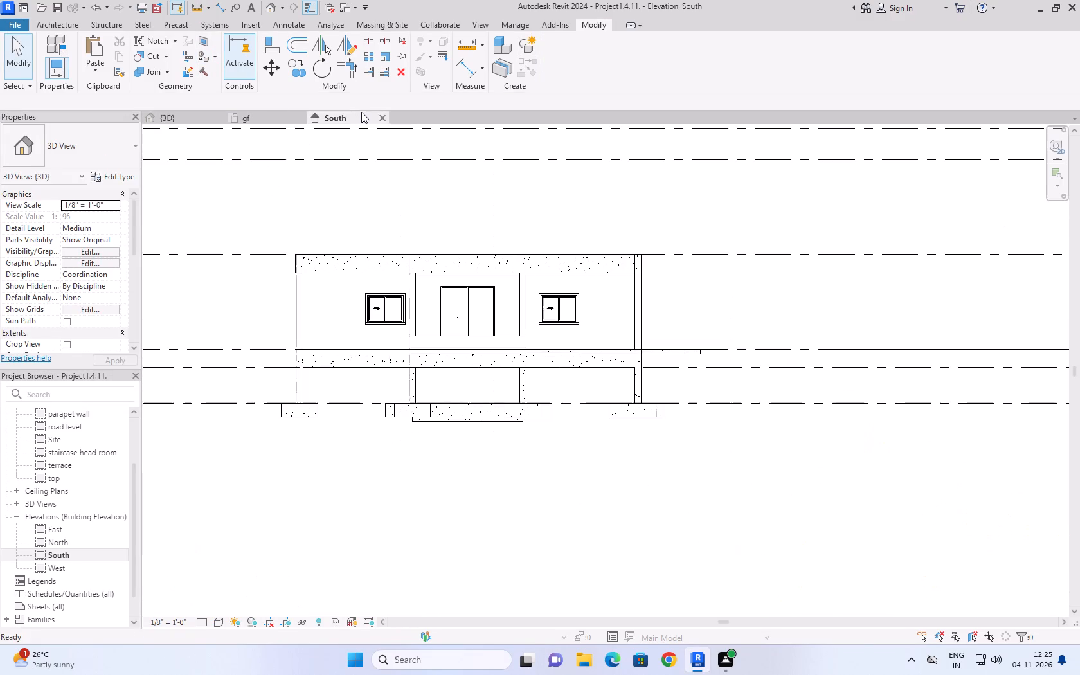
click(665, 503)
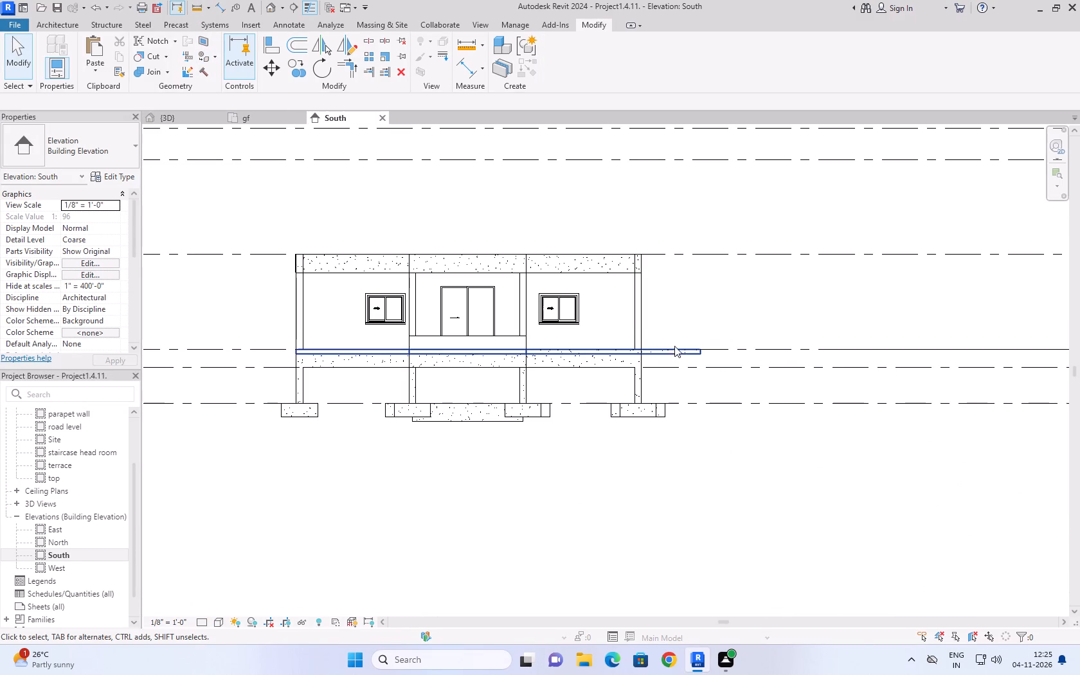
click(672, 353)
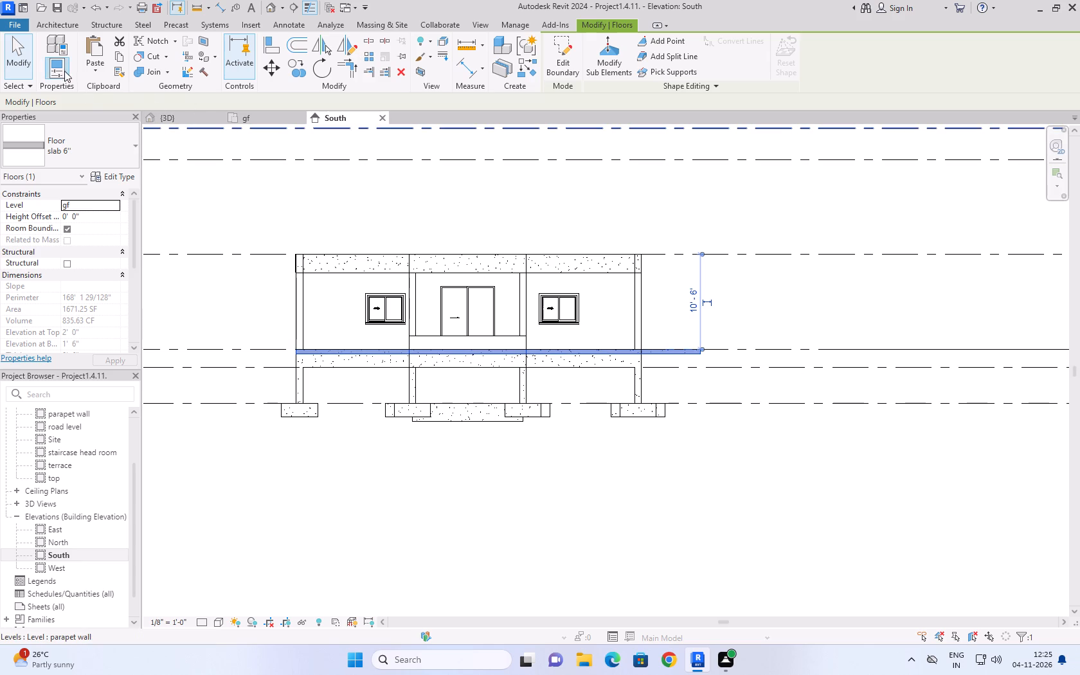
click(295, 67)
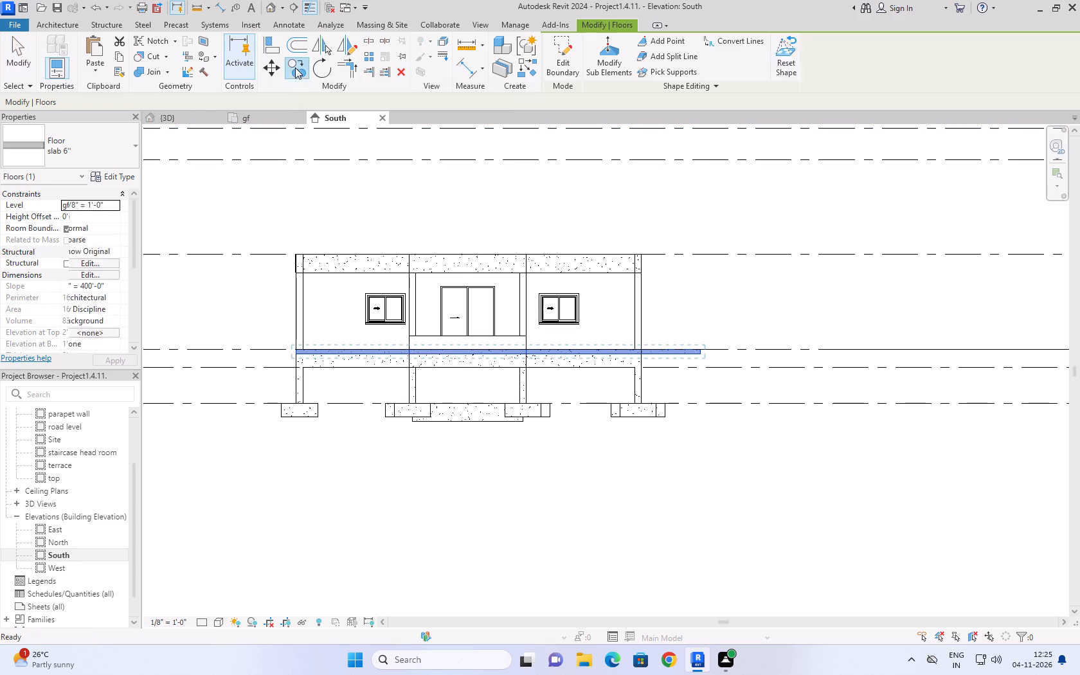
scroll(296, 356, up, 5)
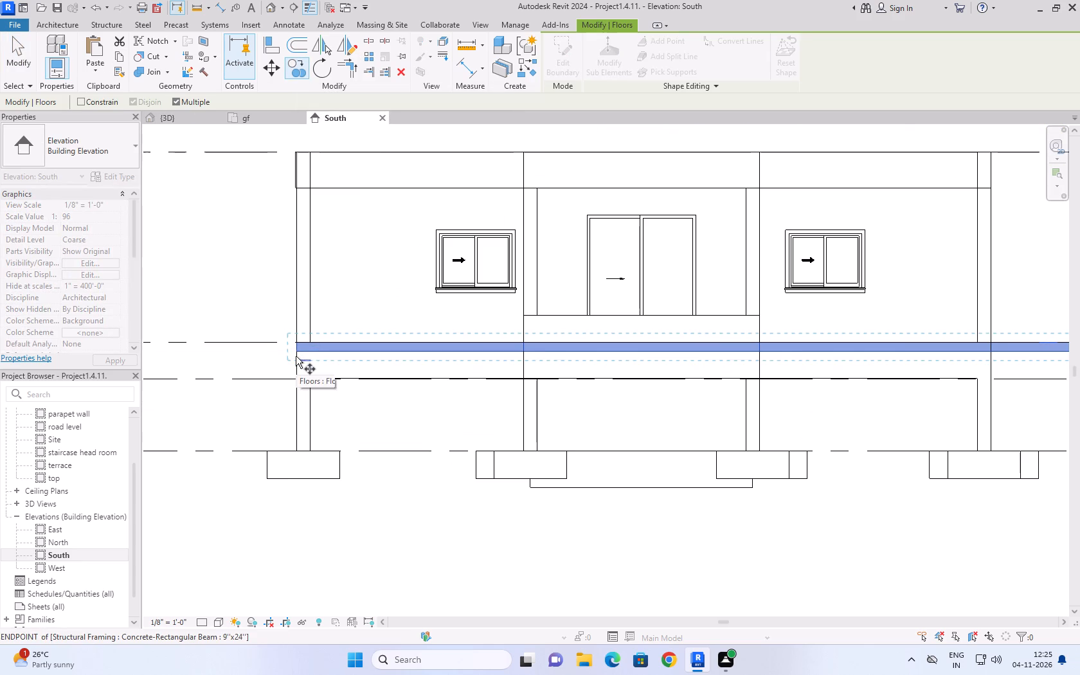
click(297, 341)
scroll(299, 291, down, 2)
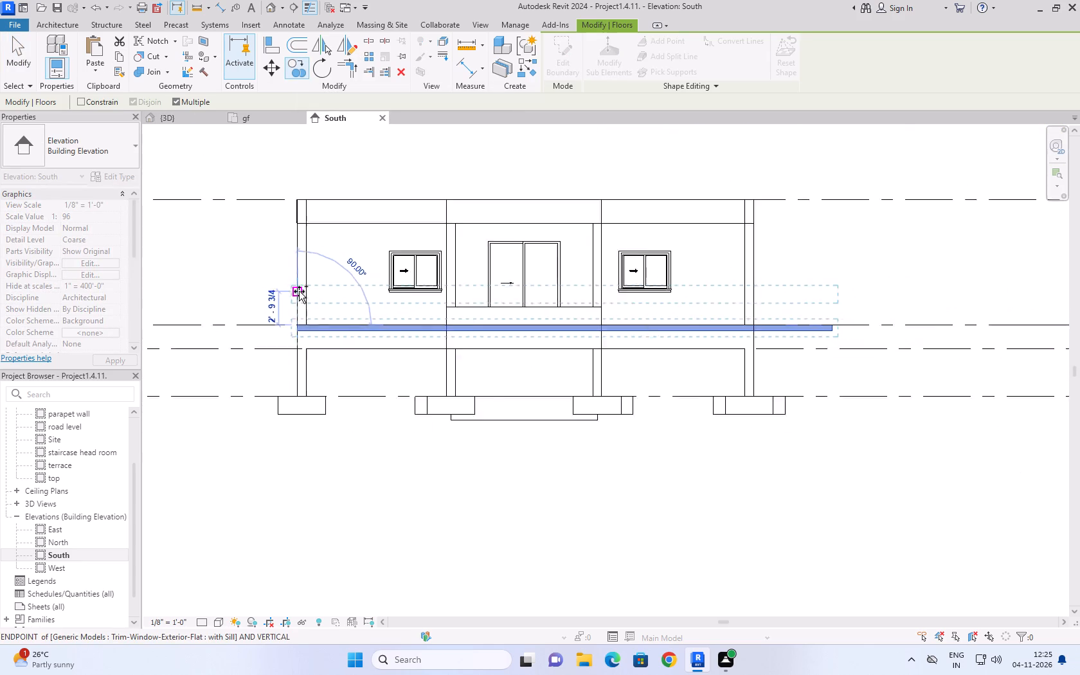
scroll(299, 291, down, 5)
scroll(294, 227, up, 8)
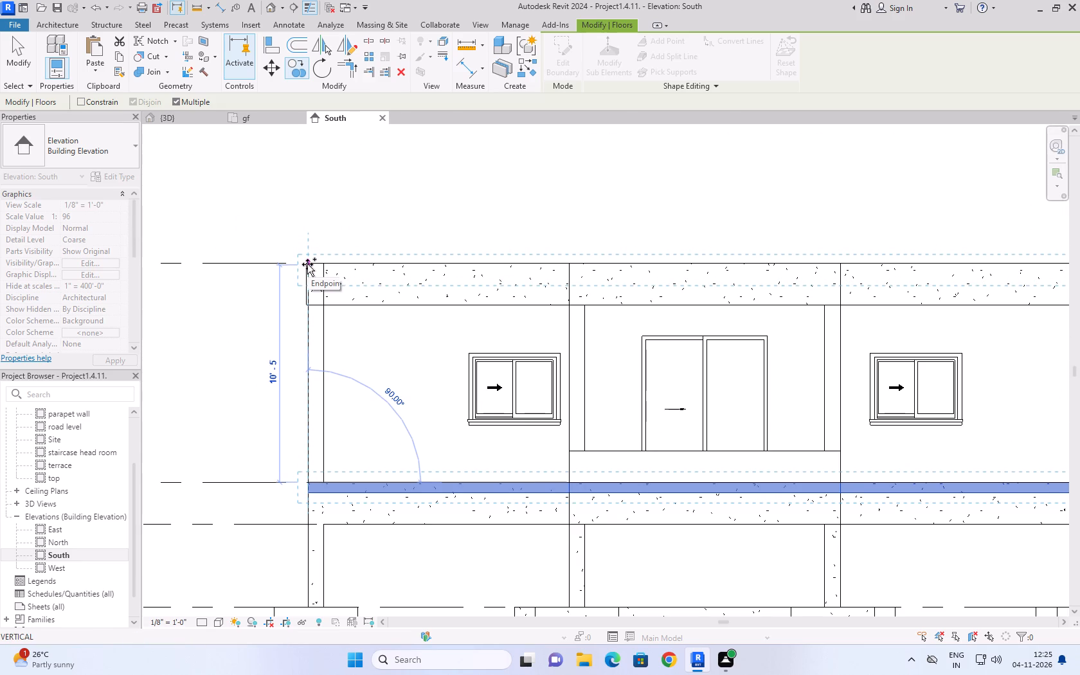
scroll(307, 264, up, 6)
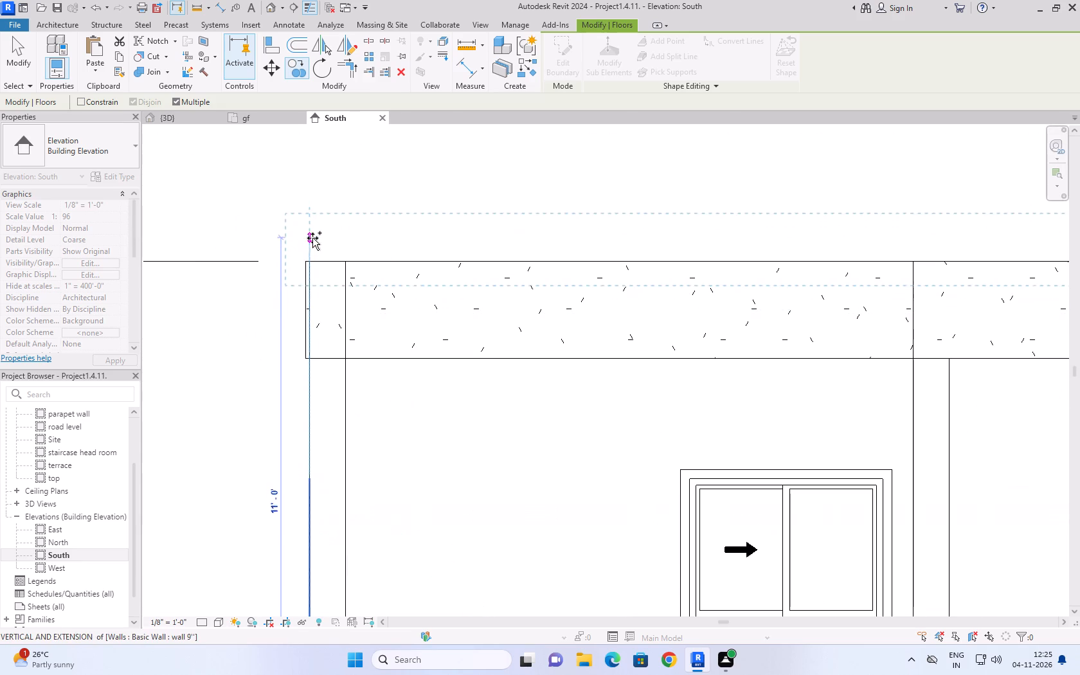
click(309, 262)
scroll(315, 235, down, 4)
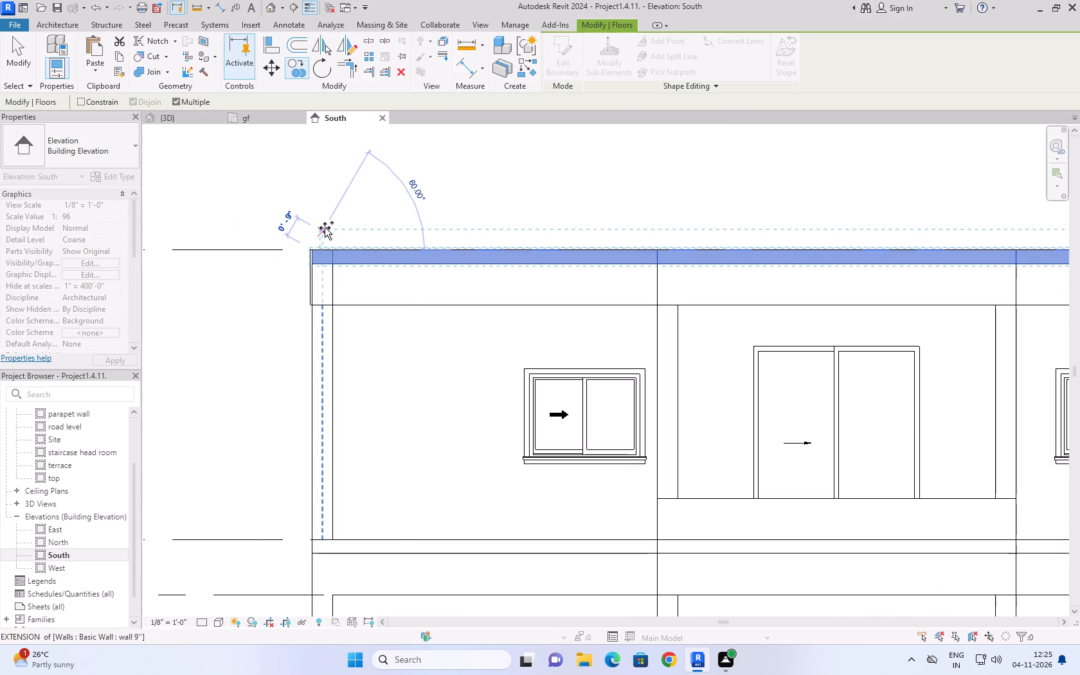
scroll(325, 228, down, 3)
scroll(301, 209, up, 9)
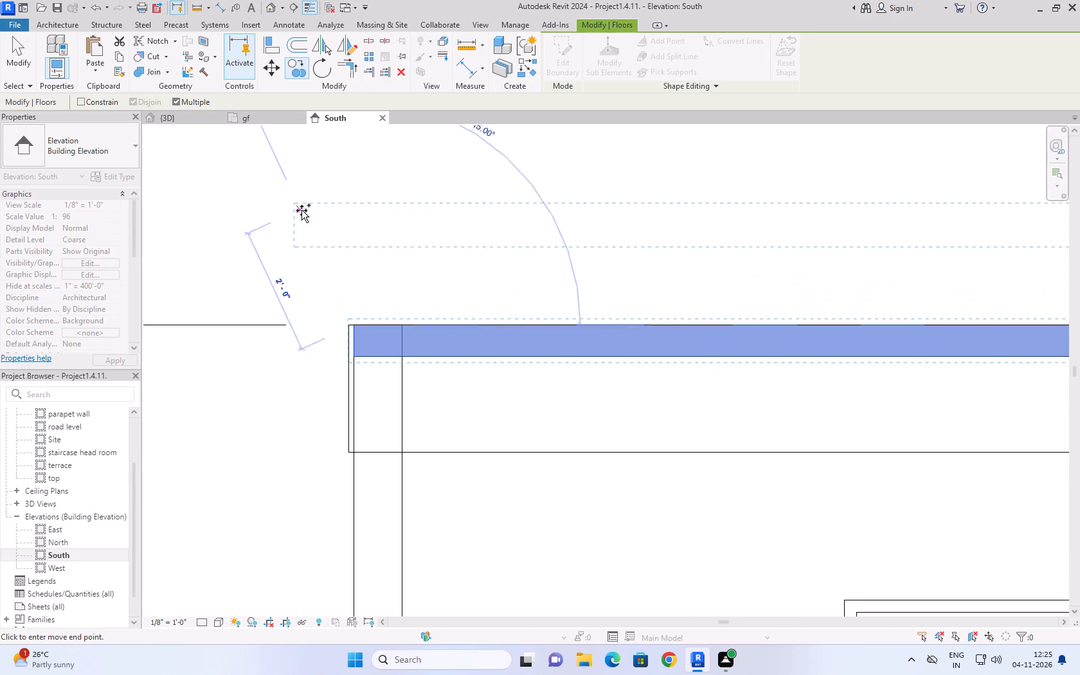
scroll(301, 221, down, 3)
scroll(300, 226, up, 7)
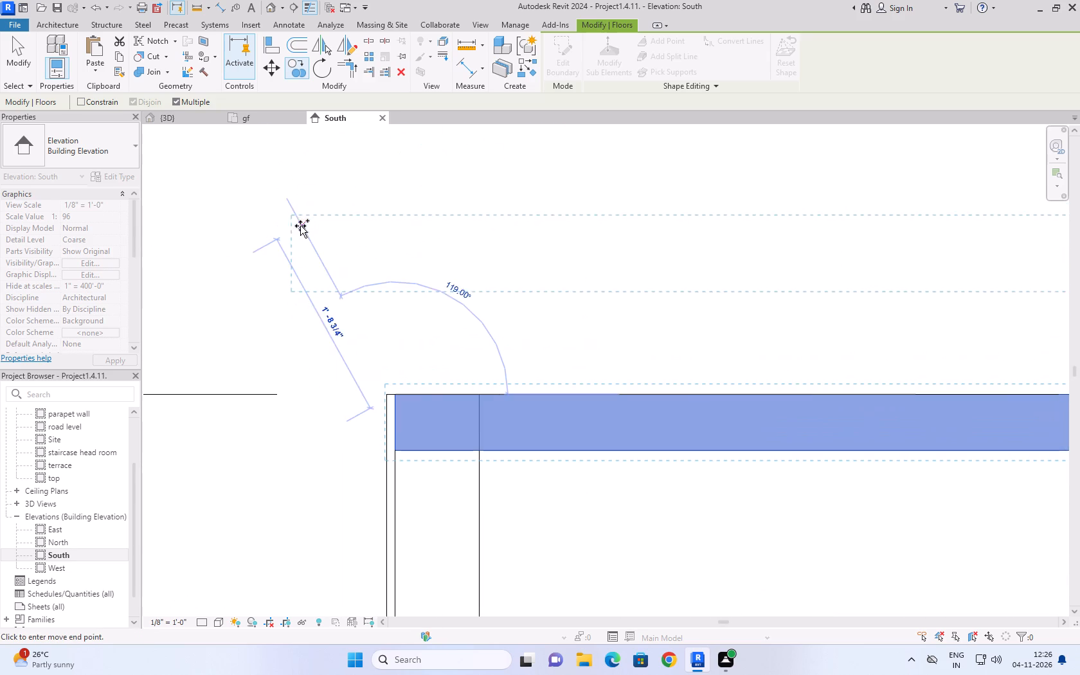
click(25, 63)
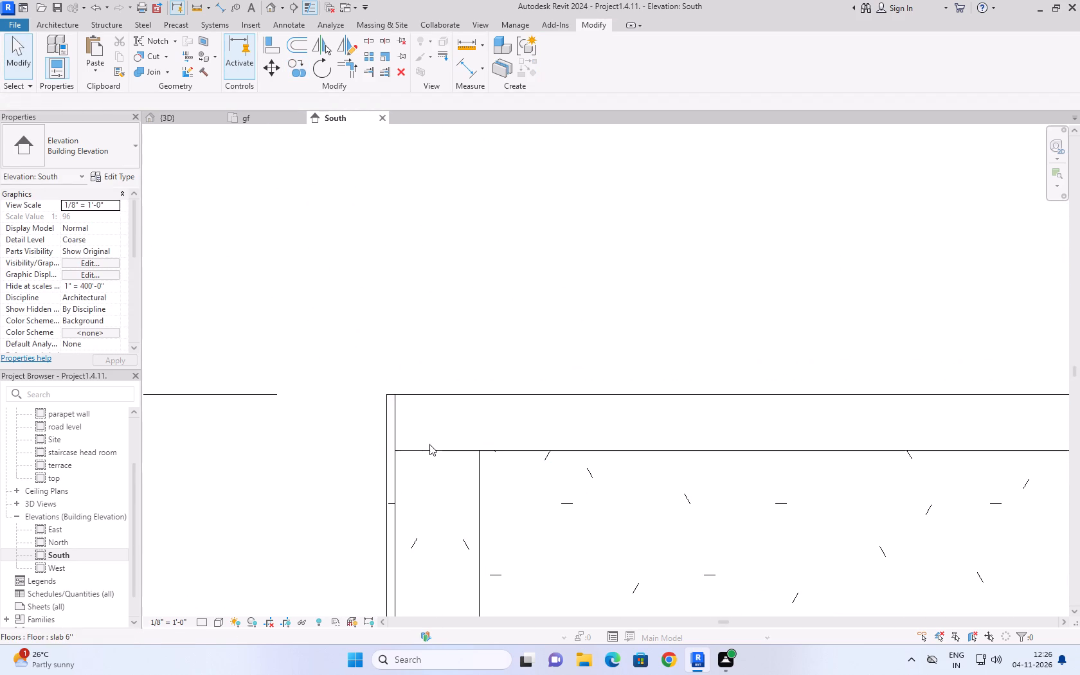
Align the structural member's edge and the copied 1st floor slab's west edge to the projecting outer face of the 9''x24'' beam.
click(429, 444)
click(429, 449)
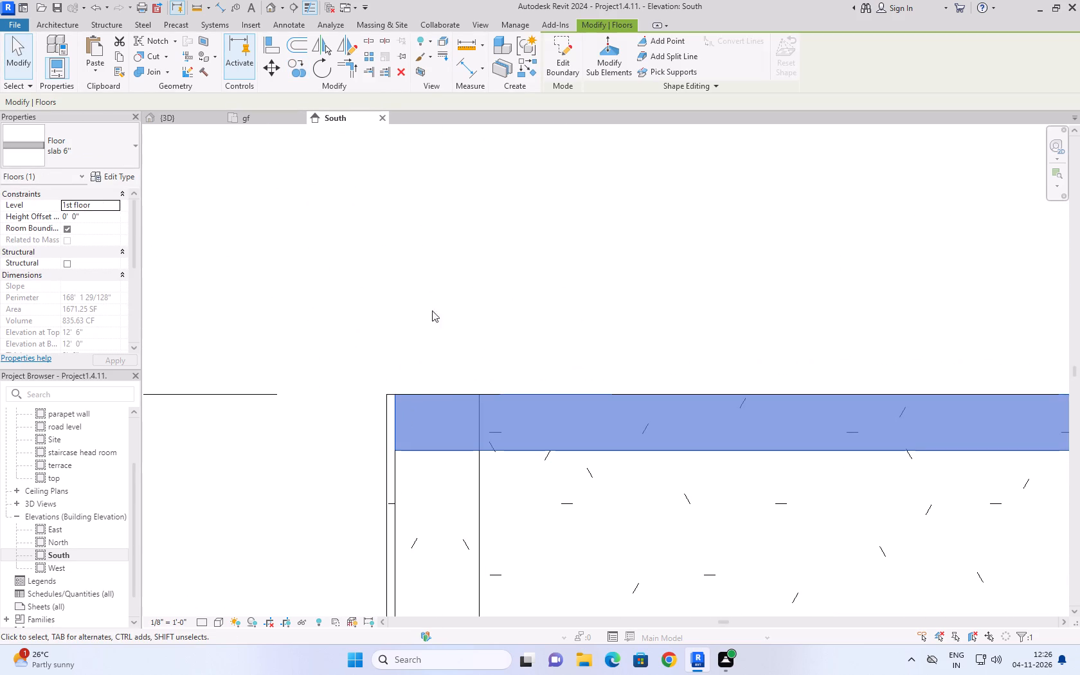
click(341, 70)
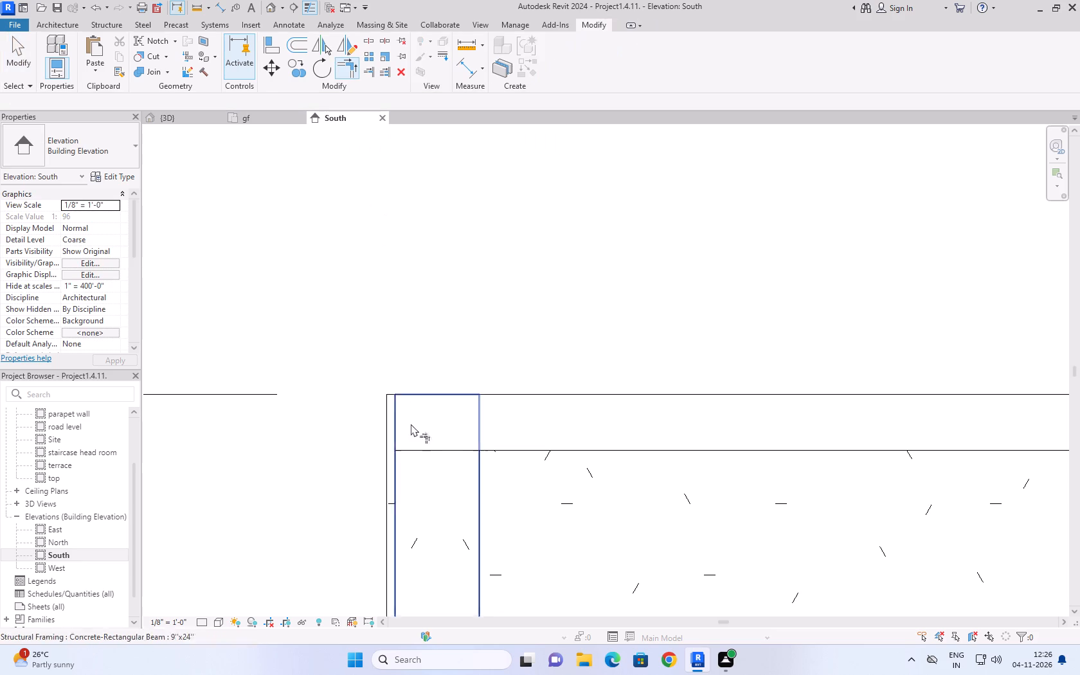
click(267, 44)
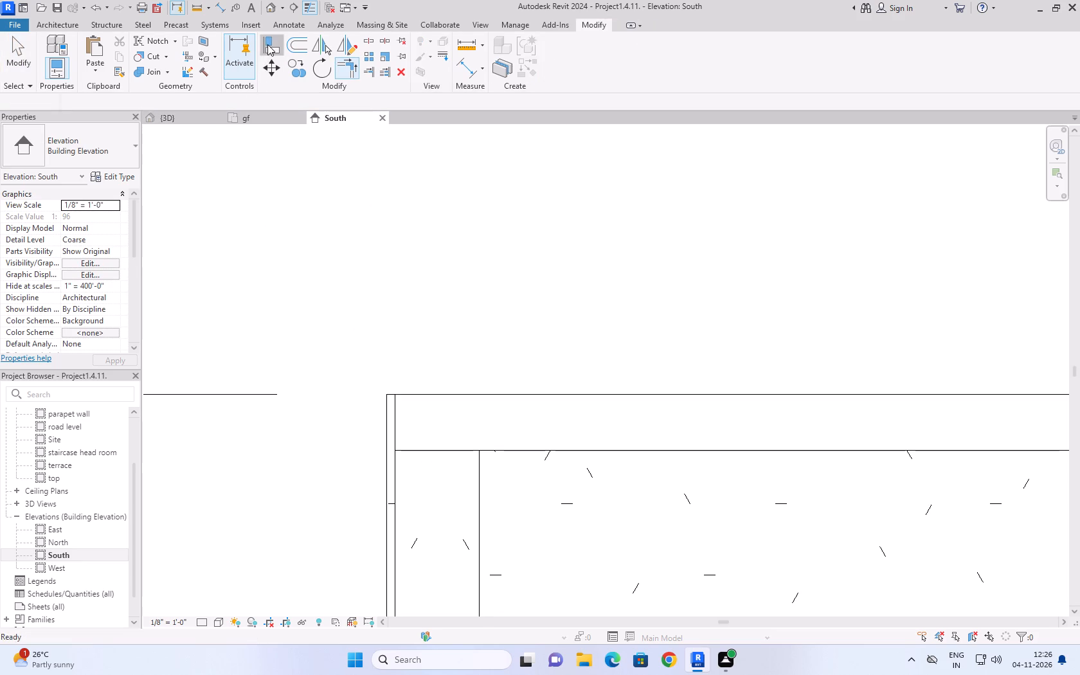
click(386, 415)
click(393, 411)
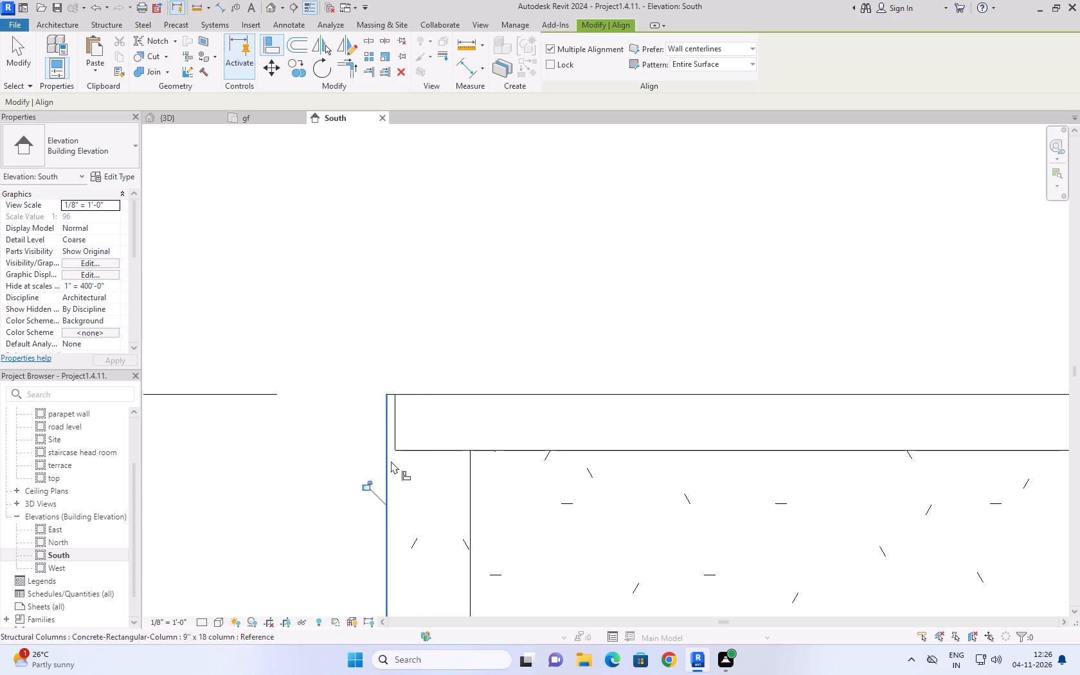
click(395, 435)
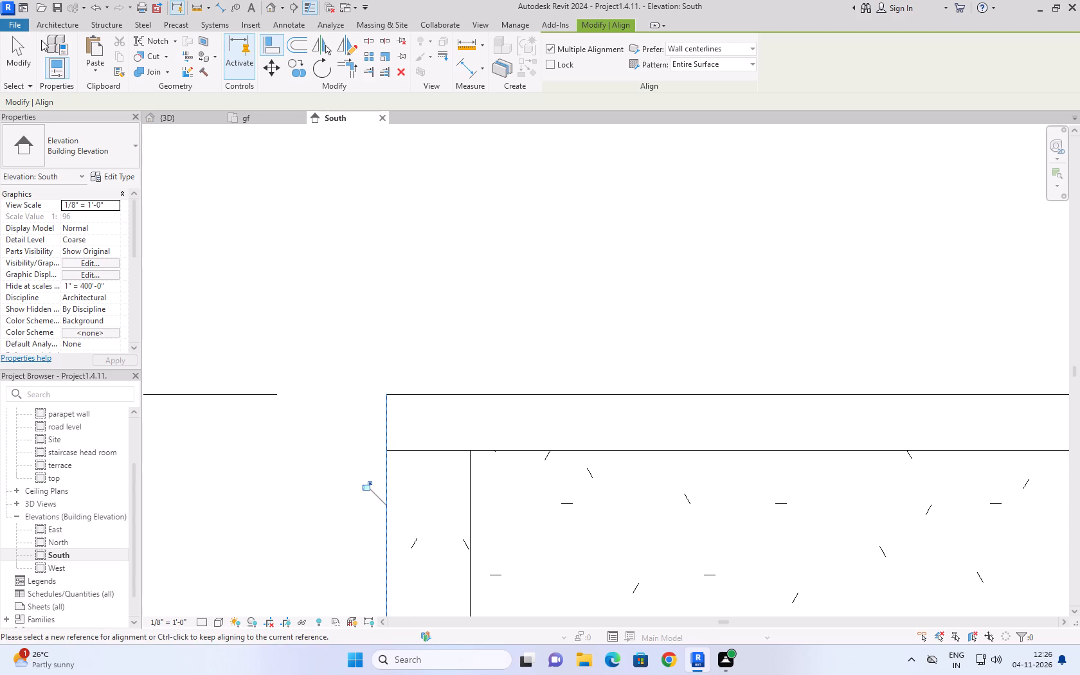
click(28, 48)
click(57, 26)
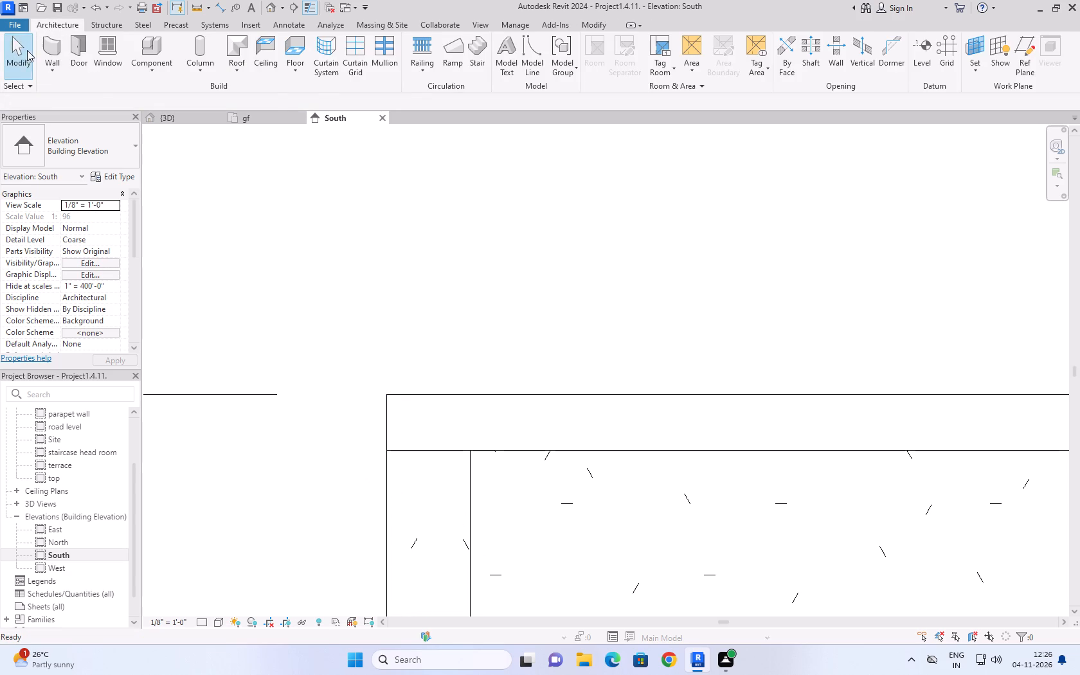
click(22, 55)
Examine the copied 1st floor slab in the 3D view from all sides of the building.
click(168, 117)
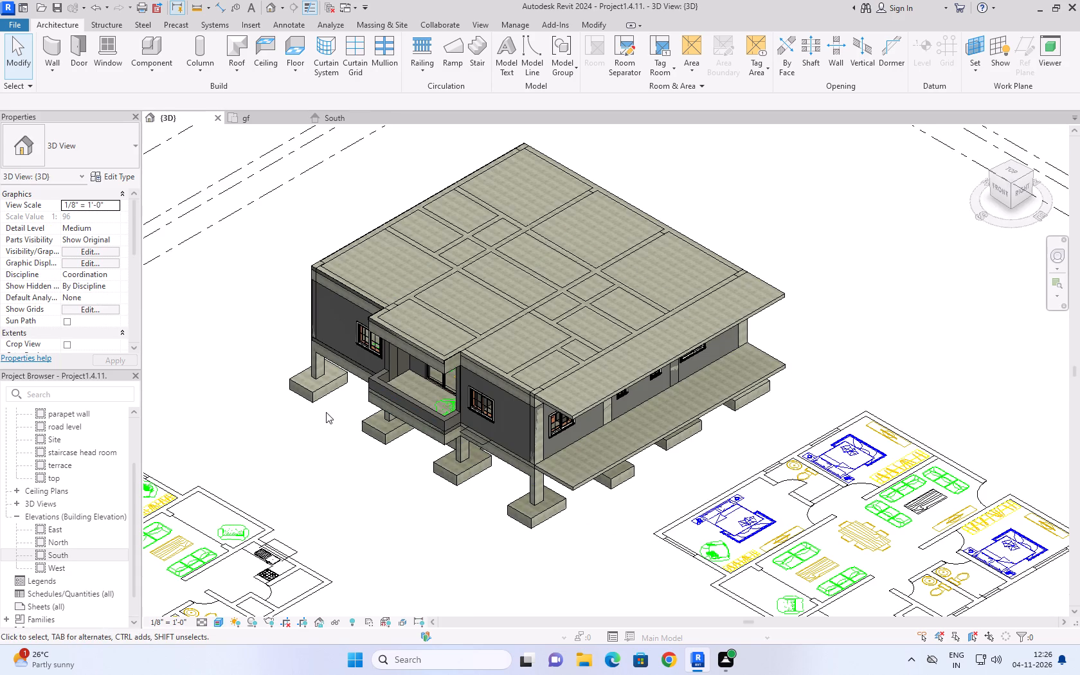
click(978, 135)
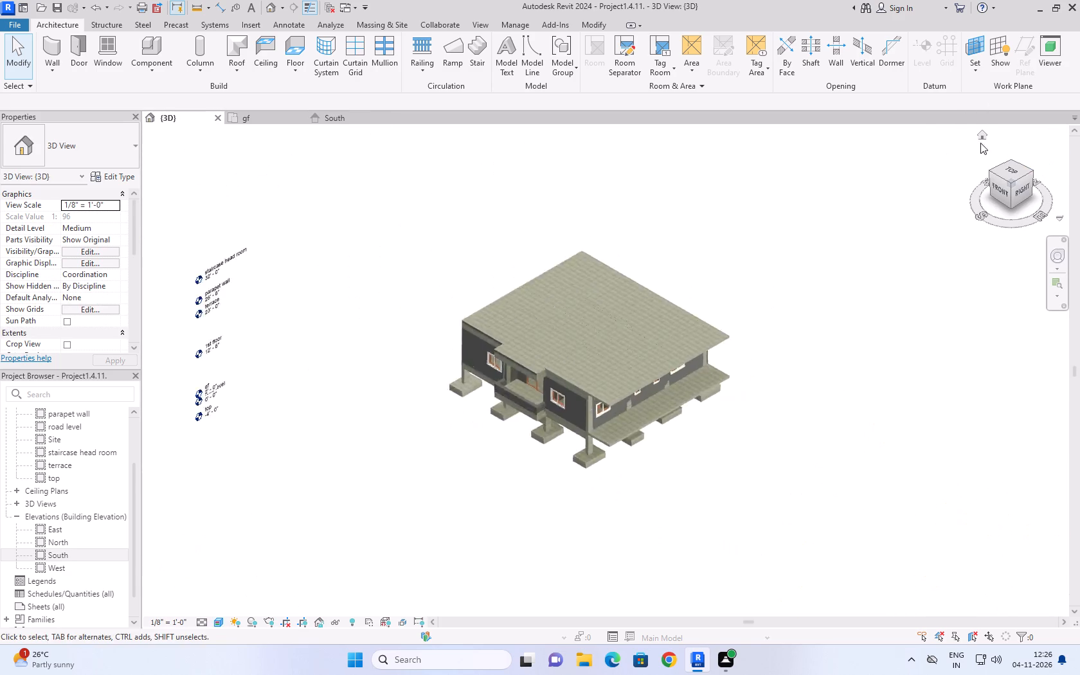
scroll(530, 342, up, 7)
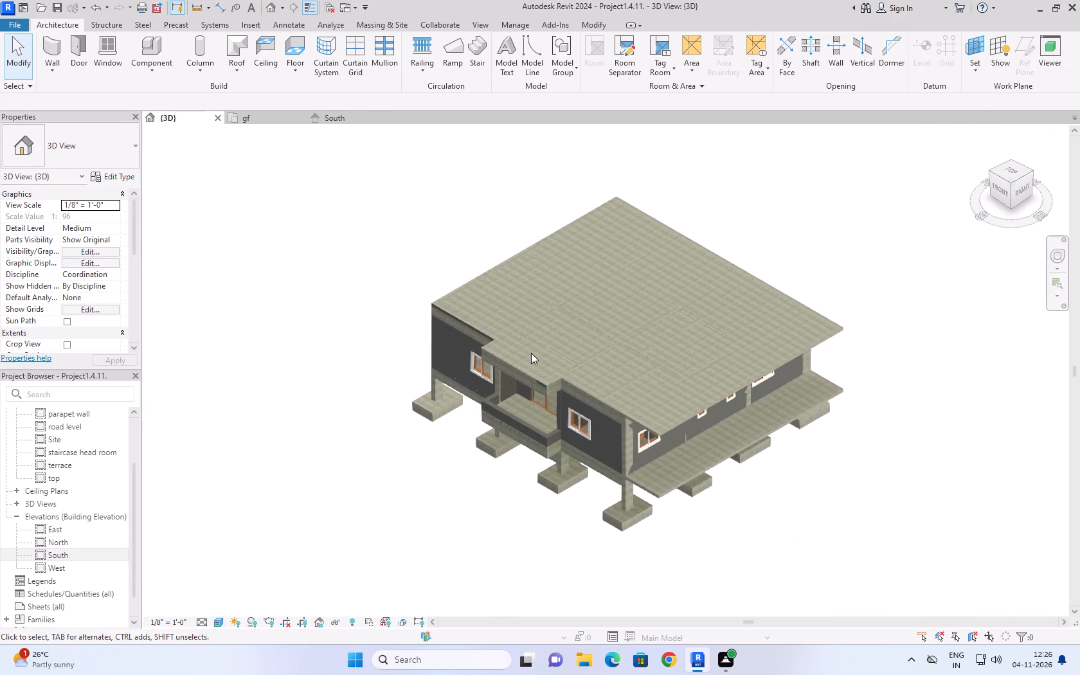
scroll(531, 353, up, 2)
shift+scroll(566, 571, up, 1)
shift+middle_drag(567, 571, 669, 419)
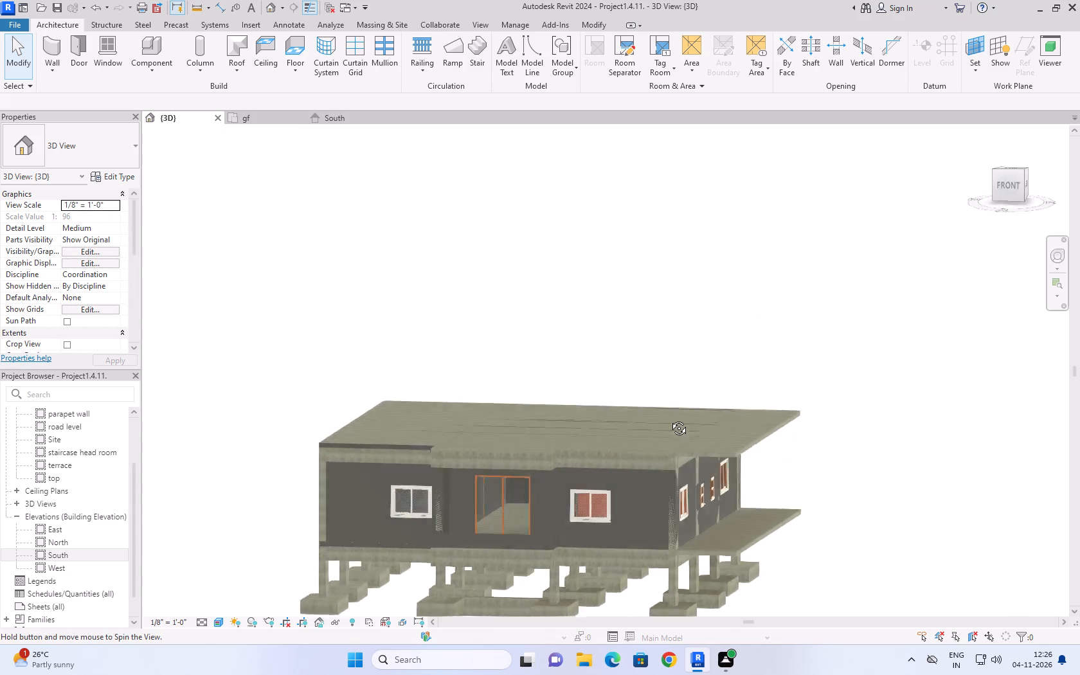
shift+middle_drag(669, 419, 705, 362)
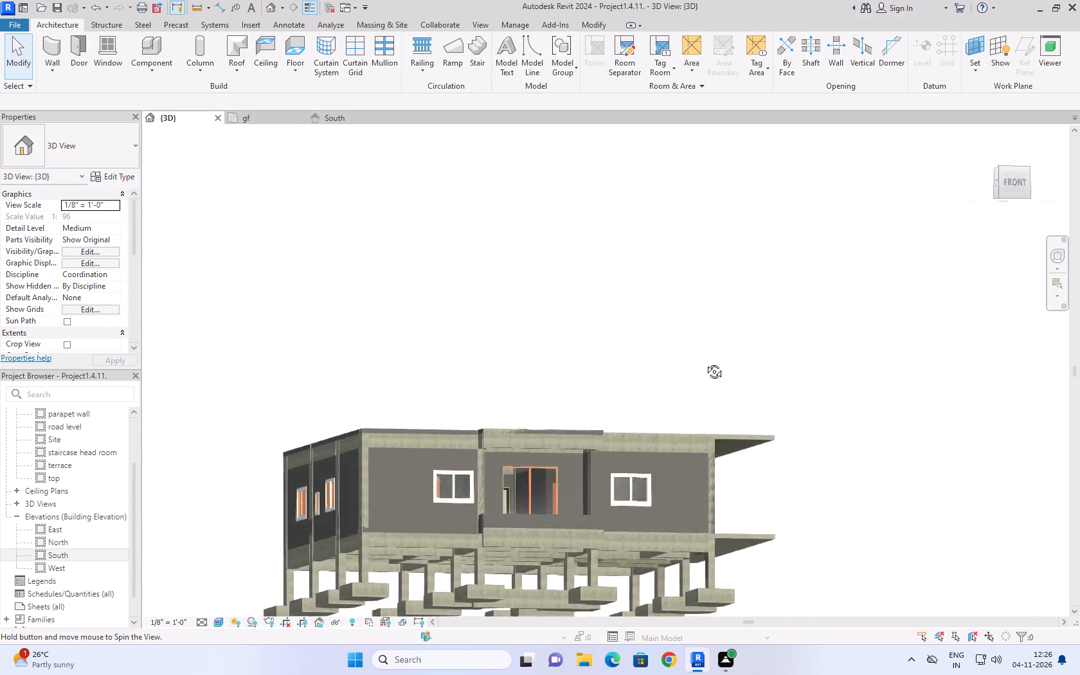
shift+middle_drag(705, 362, 480, 442)
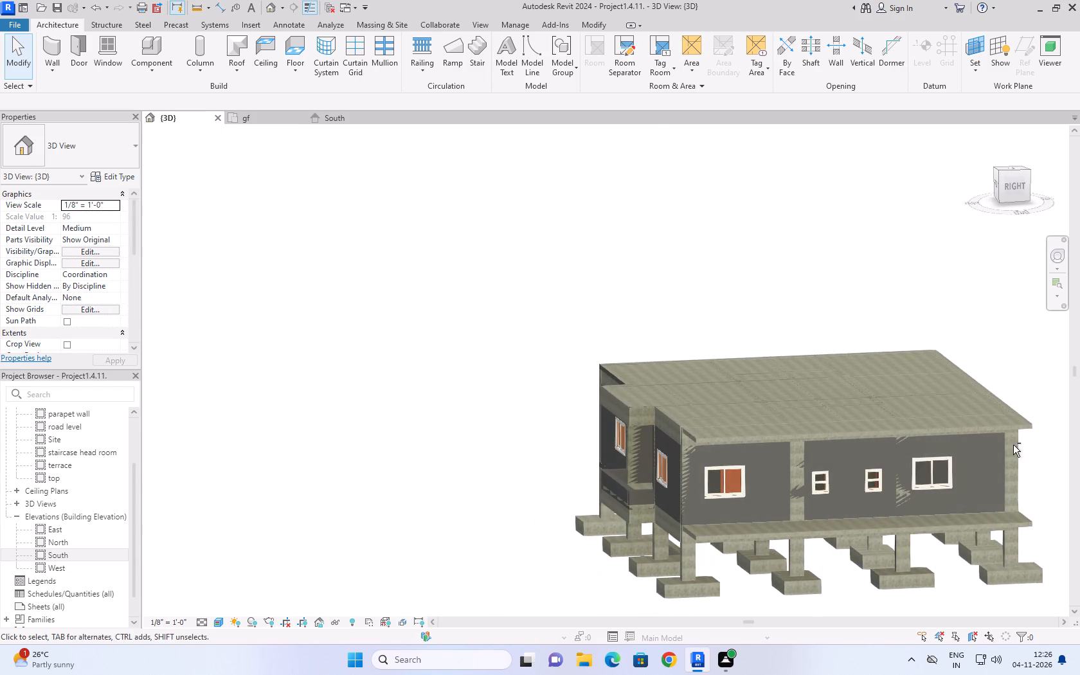
middle_drag(1028, 381, 809, 305)
shift+middle_drag(905, 292, 803, 354)
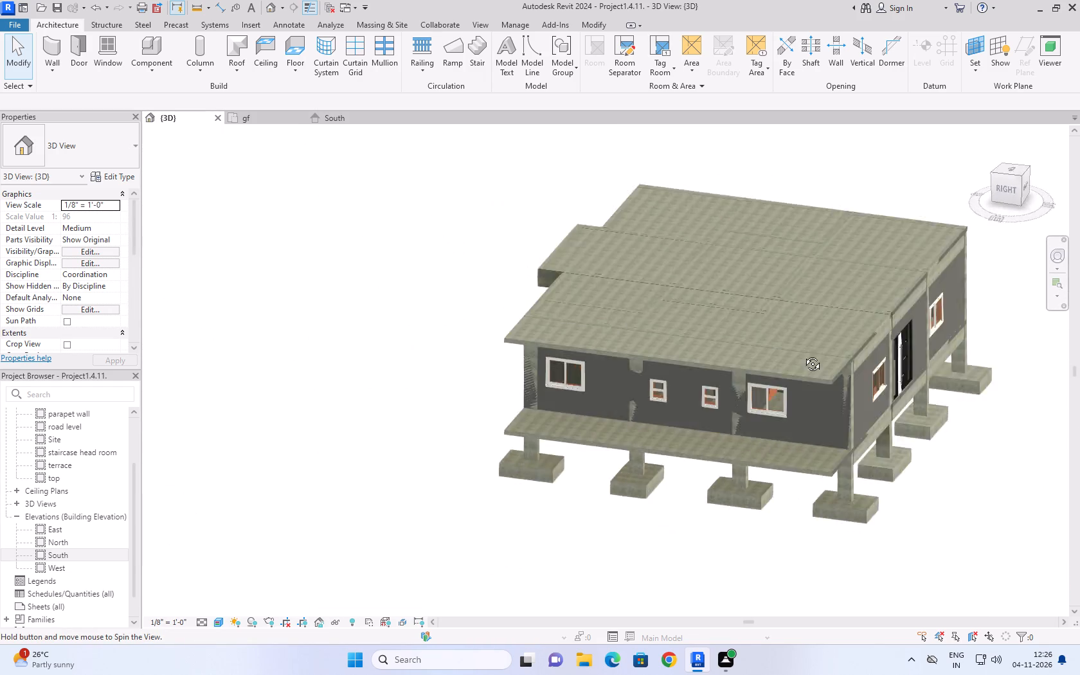
shift+middle_drag(803, 354, 444, 307)
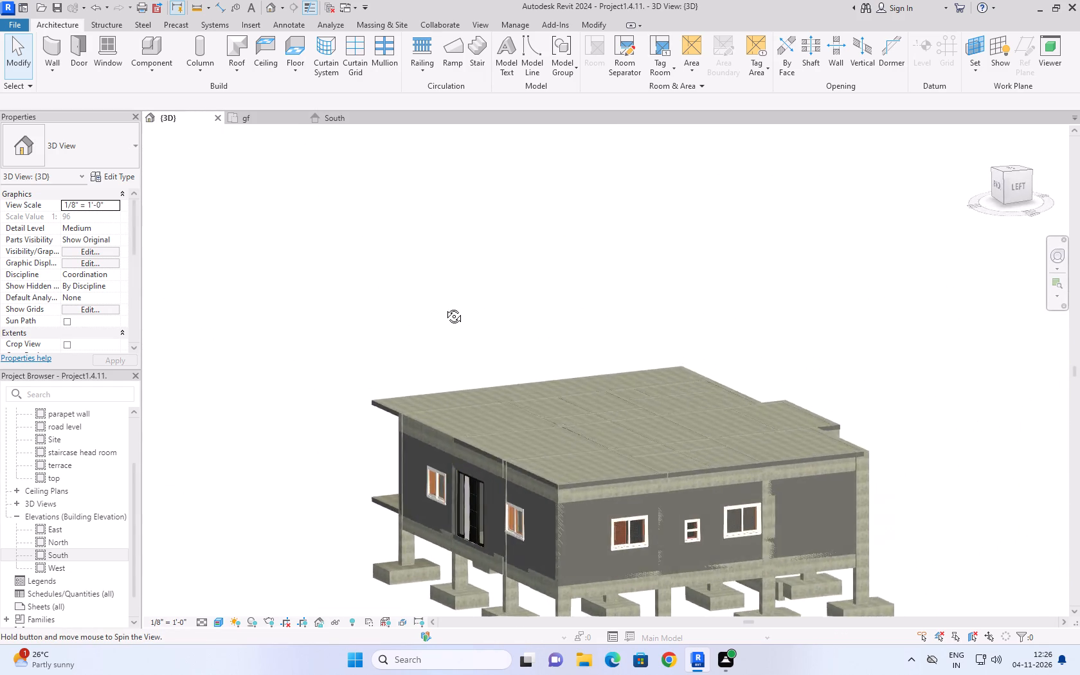
shift+middle_drag(444, 307, 268, 316)
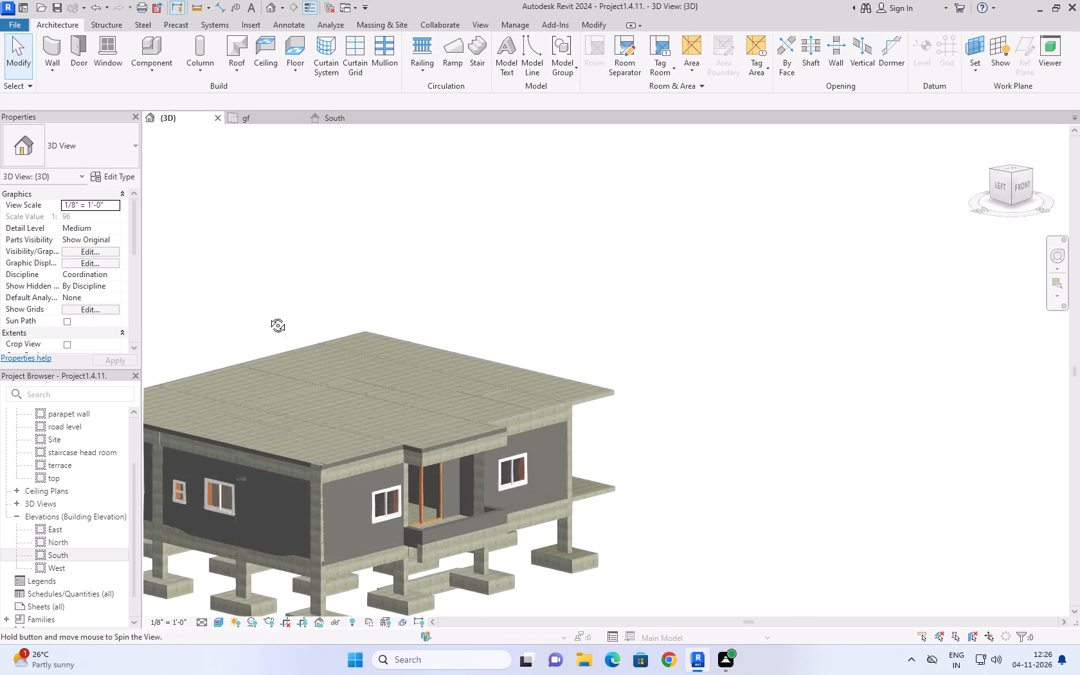
shift+middle_drag(268, 316, 1009, 350)
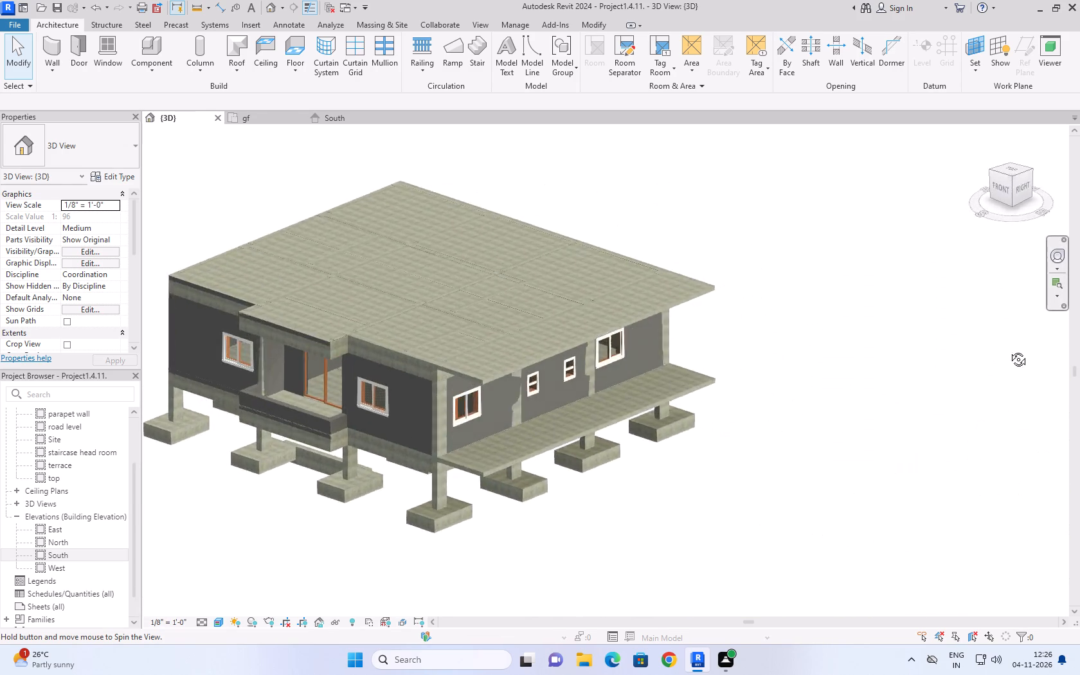
shift+middle_drag(1009, 350, 1052, 332)
Examine the 1st floor slab's edges up close around the front balcony and along the west wall in 3D.
shift+middle_drag(292, 573, 354, 550)
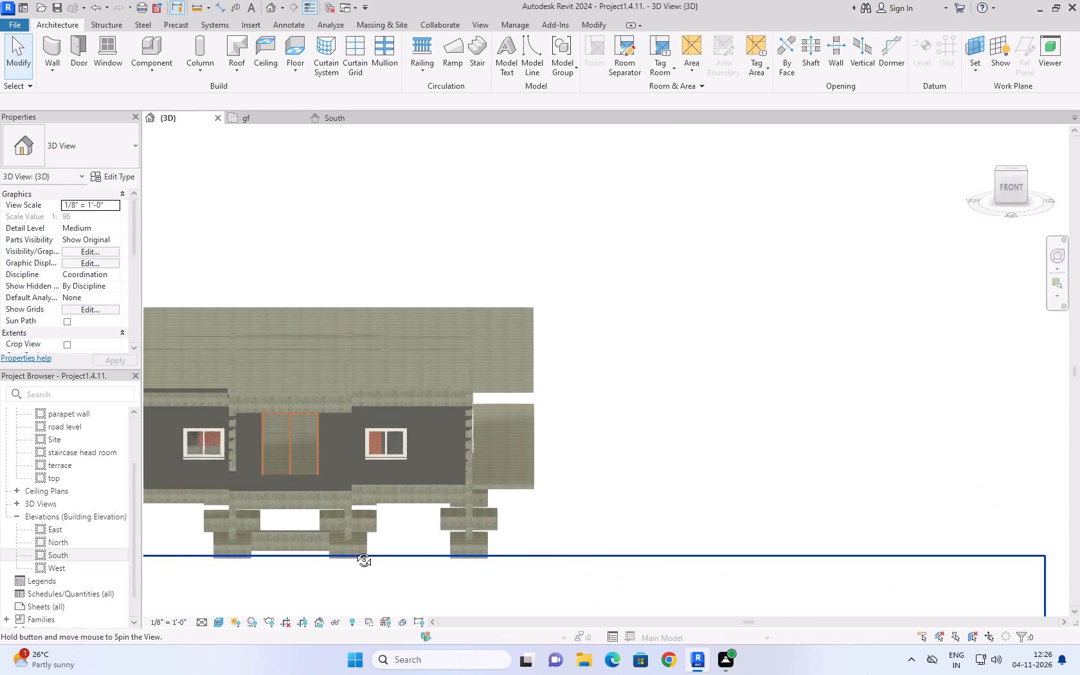
shift+middle_drag(354, 550, 359, 549)
scroll(263, 451, up, 4)
shift+middle_drag(263, 451, 286, 390)
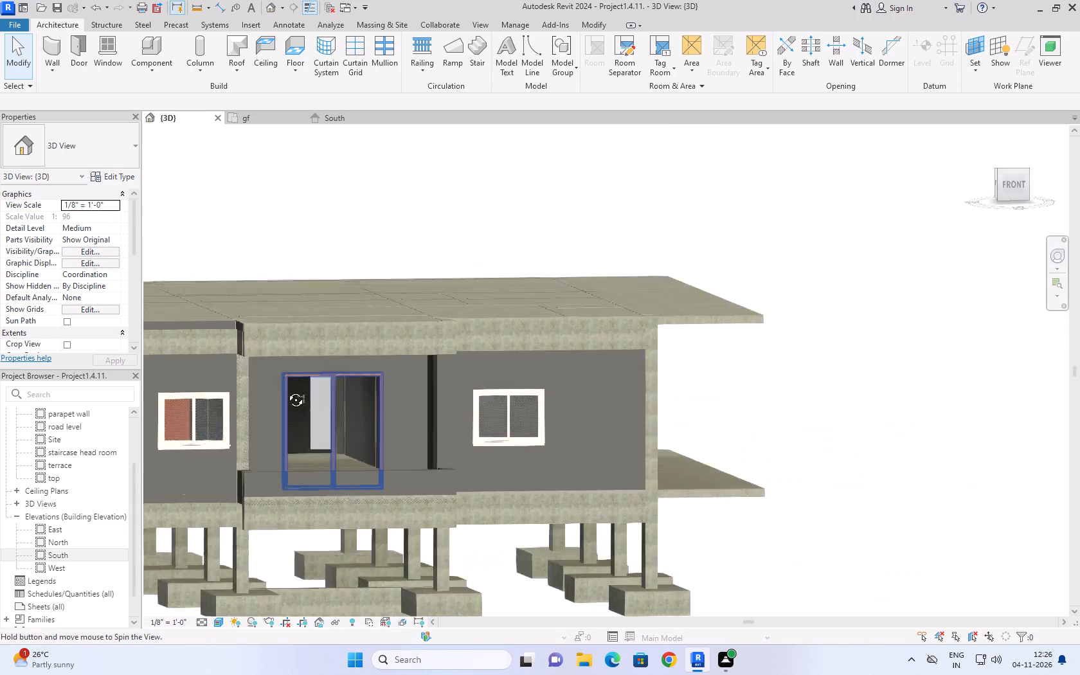
shift+middle_drag(286, 390, 400, 381)
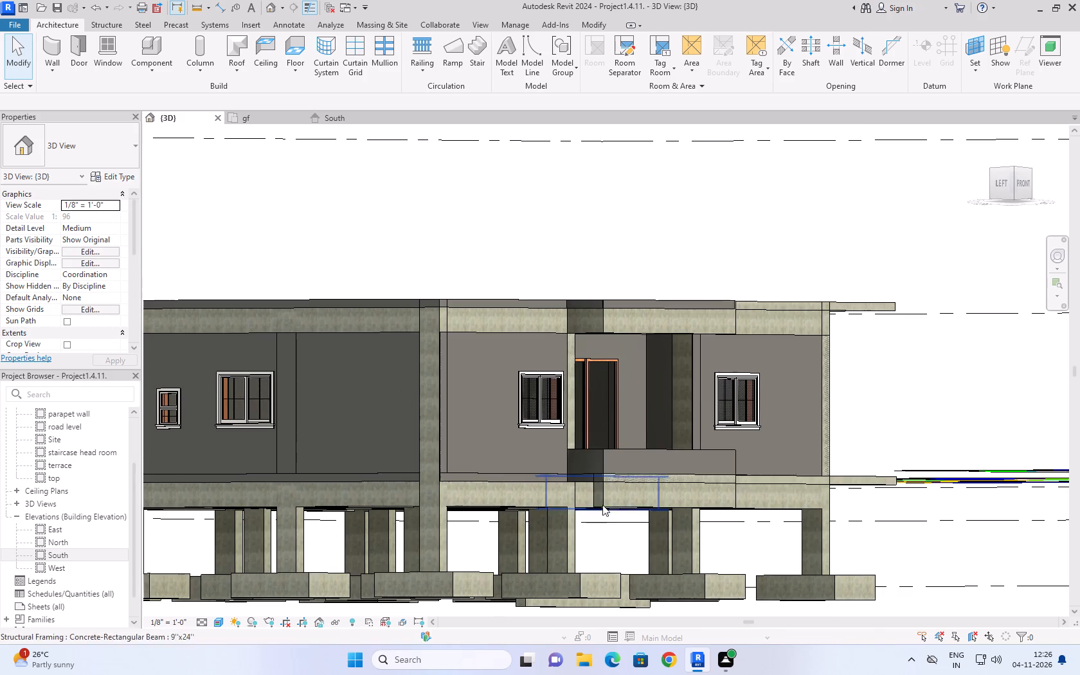
shift+middle_drag(920, 422, 872, 480)
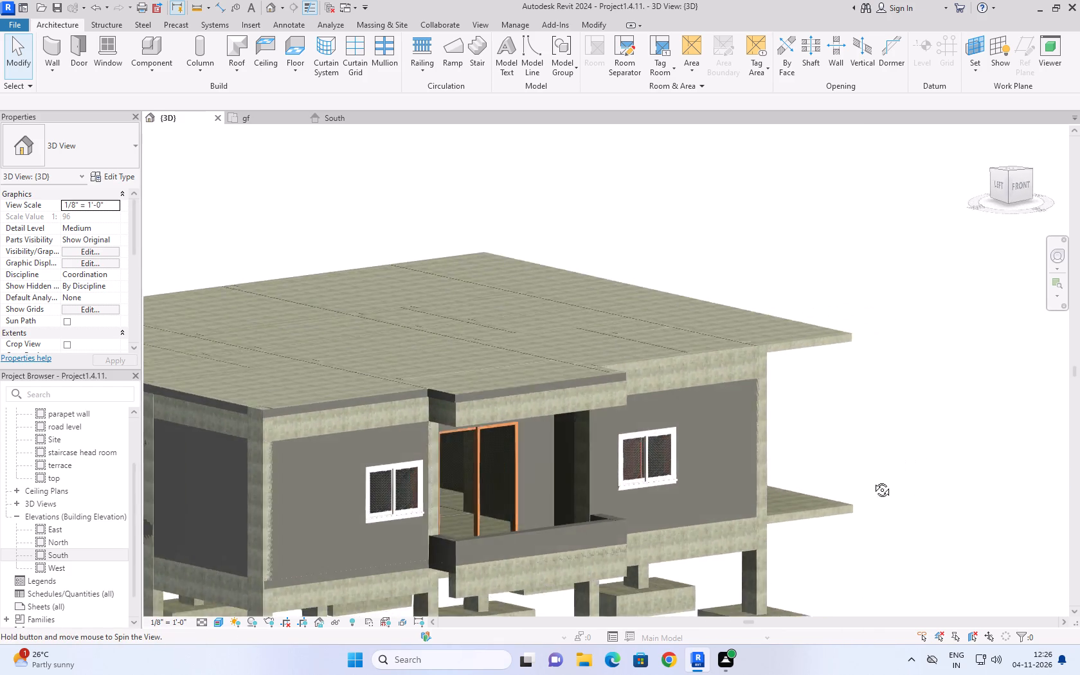
shift+middle_drag(872, 480, 900, 433)
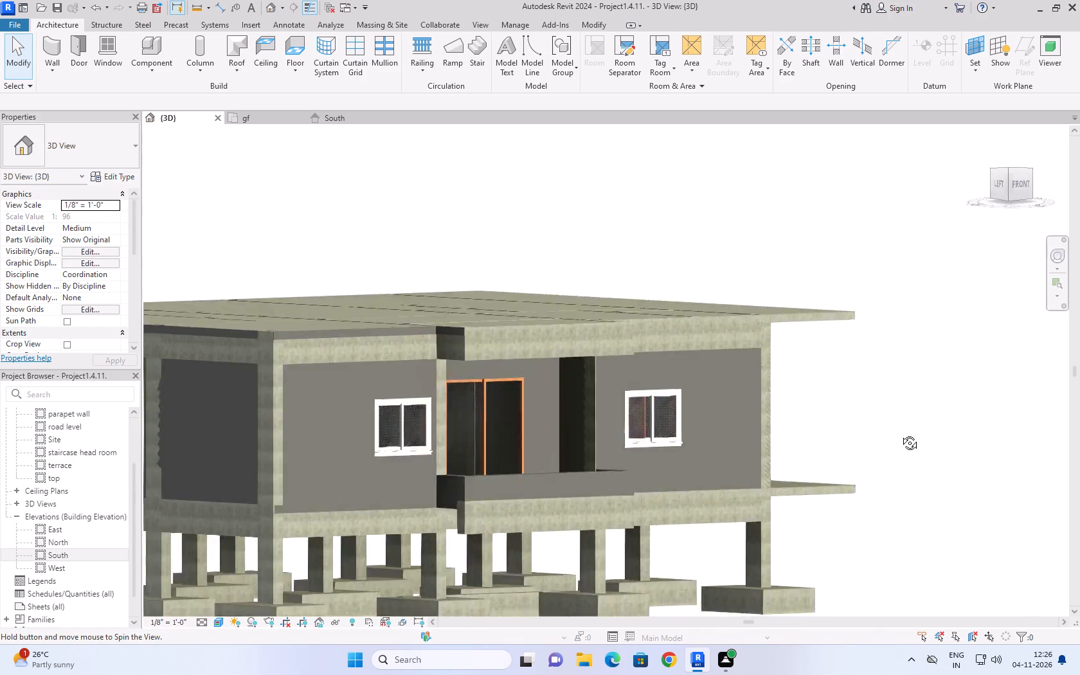
shift+middle_drag(900, 433, 968, 447)
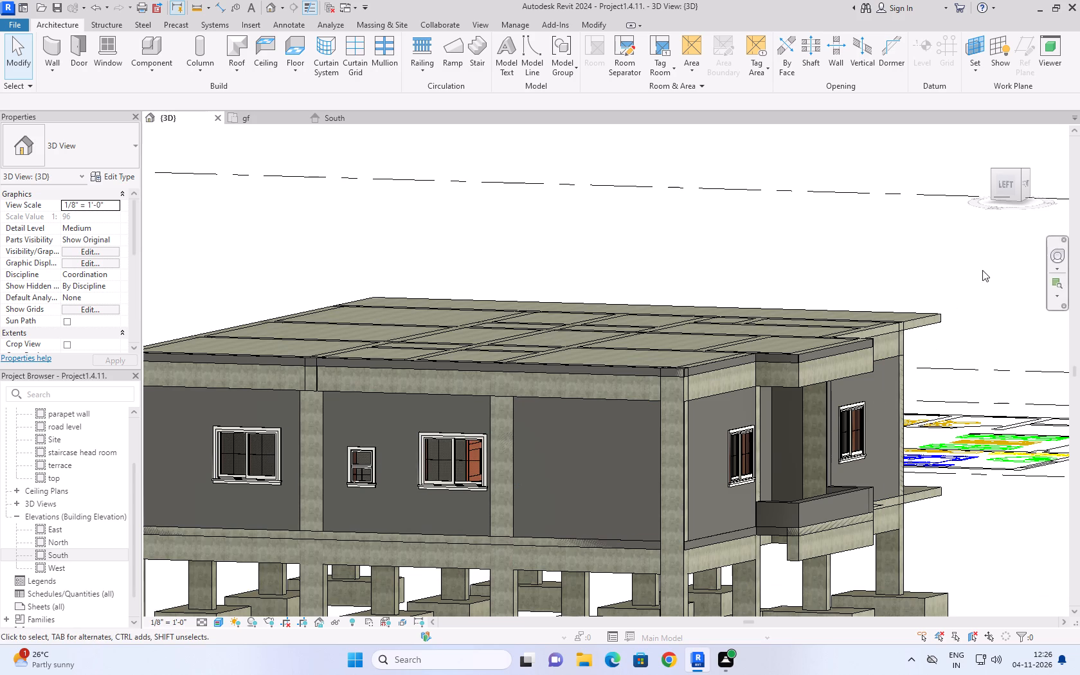
In the gf plan, edit the ground floor slab's boundary, setting its projecting east edge 4' from the outer wall.
click(978, 132)
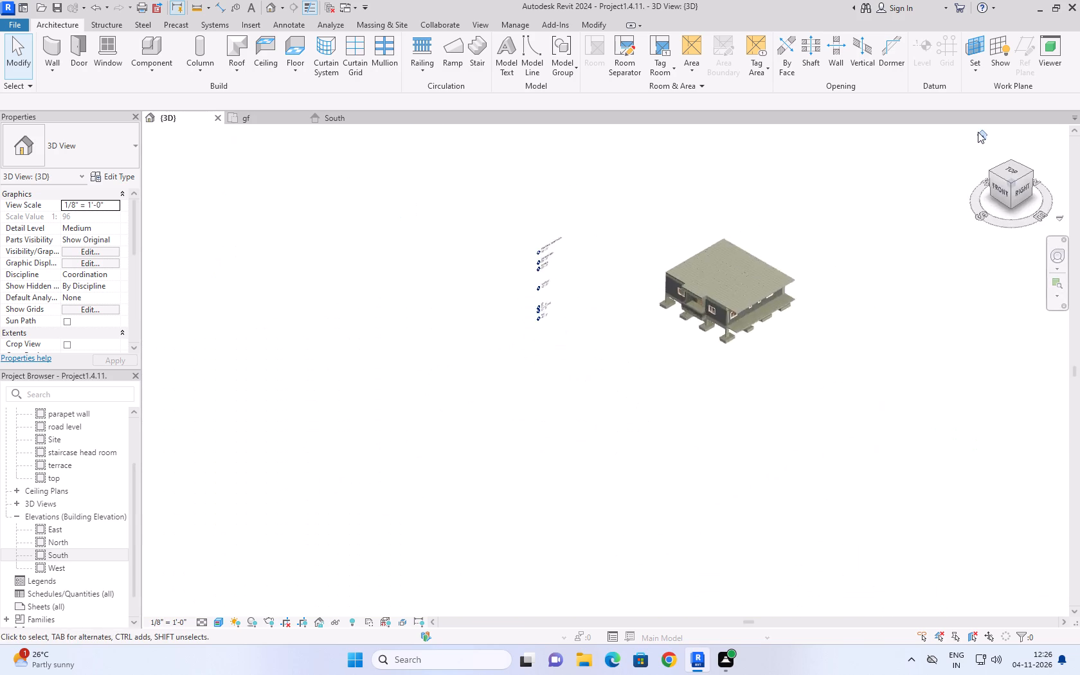
scroll(589, 393, up, 11)
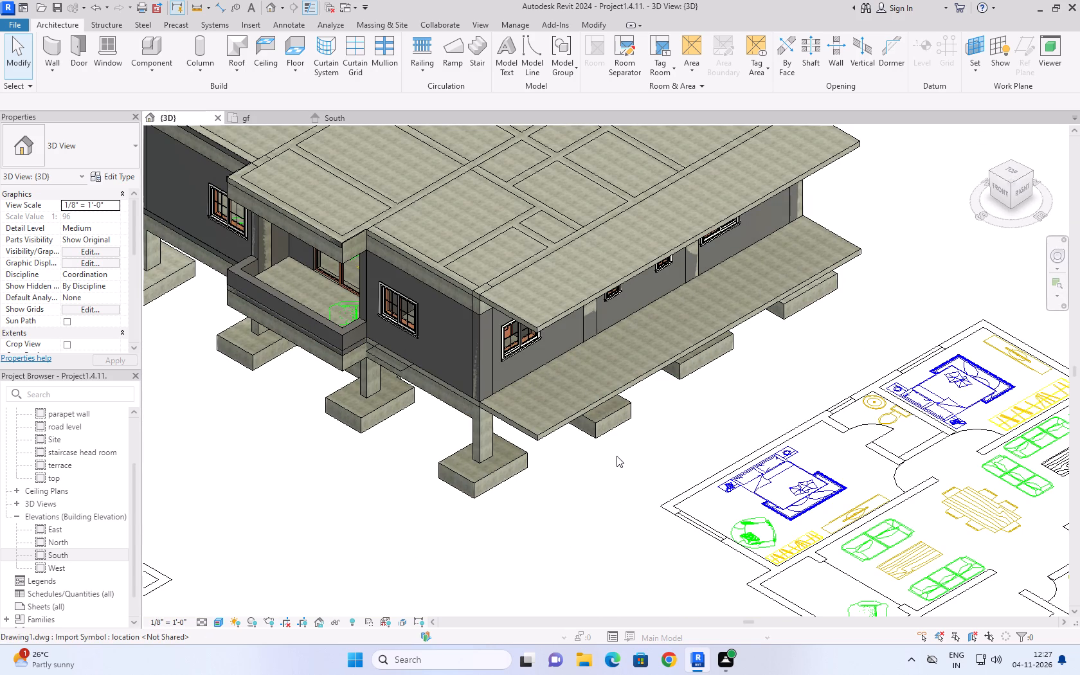
click(591, 298)
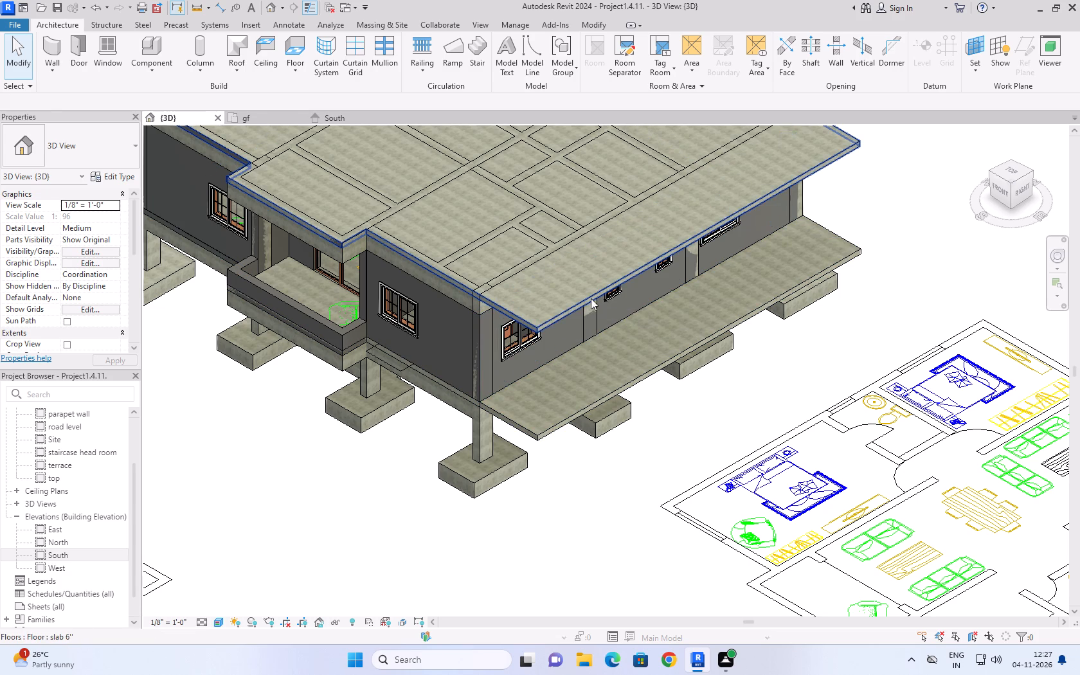
click(282, 116)
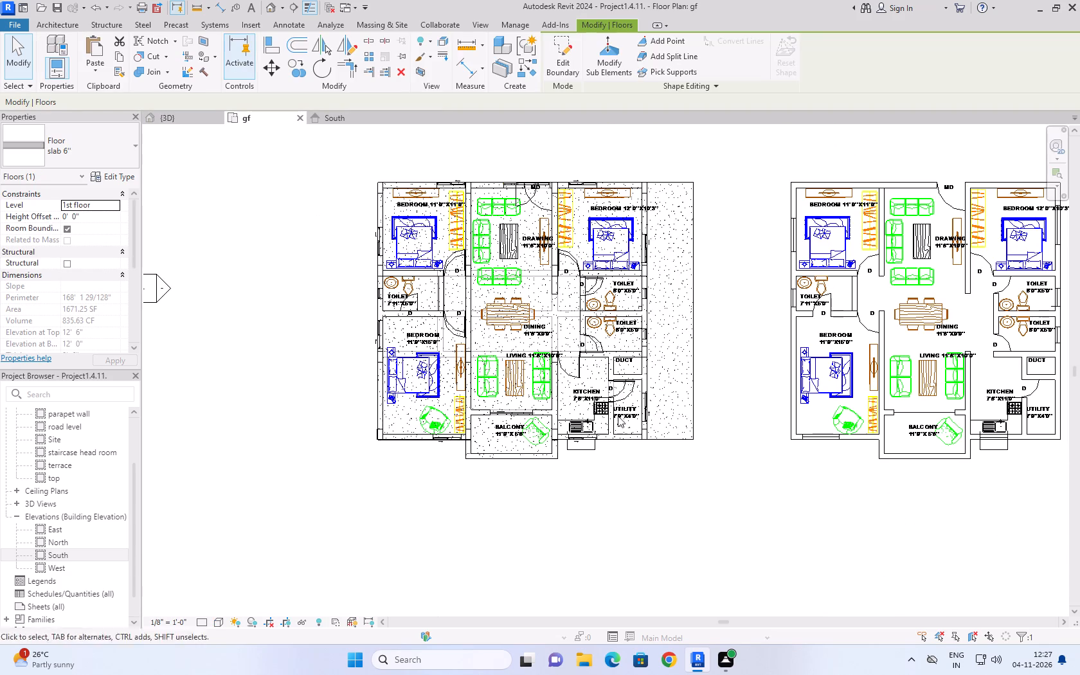
click(697, 341)
click(566, 62)
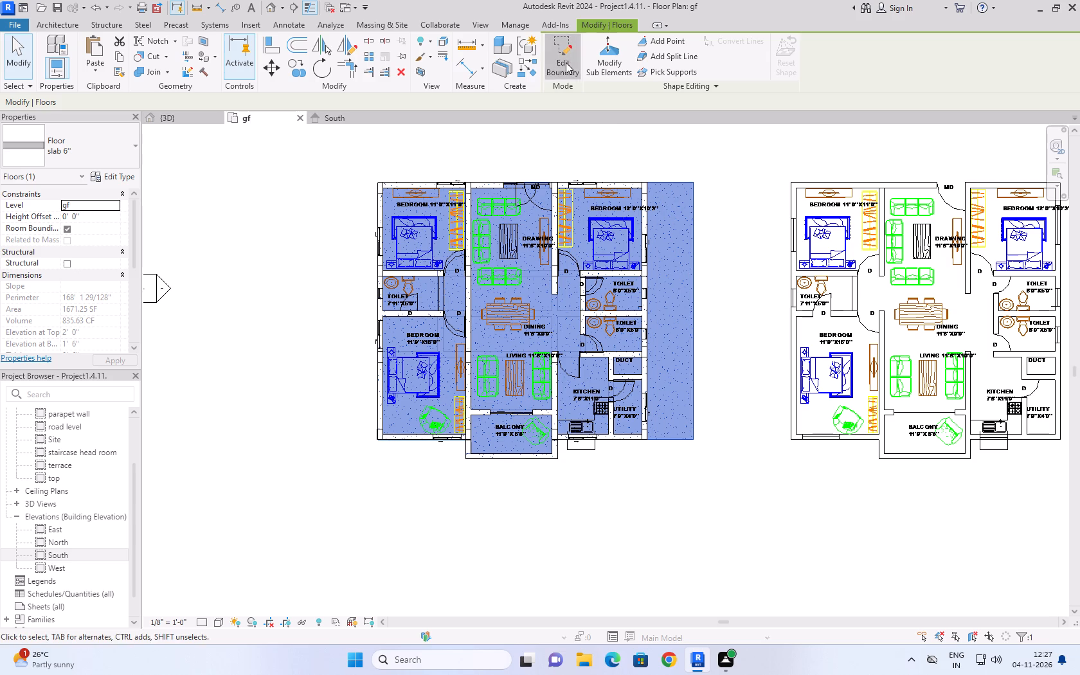
click(674, 437)
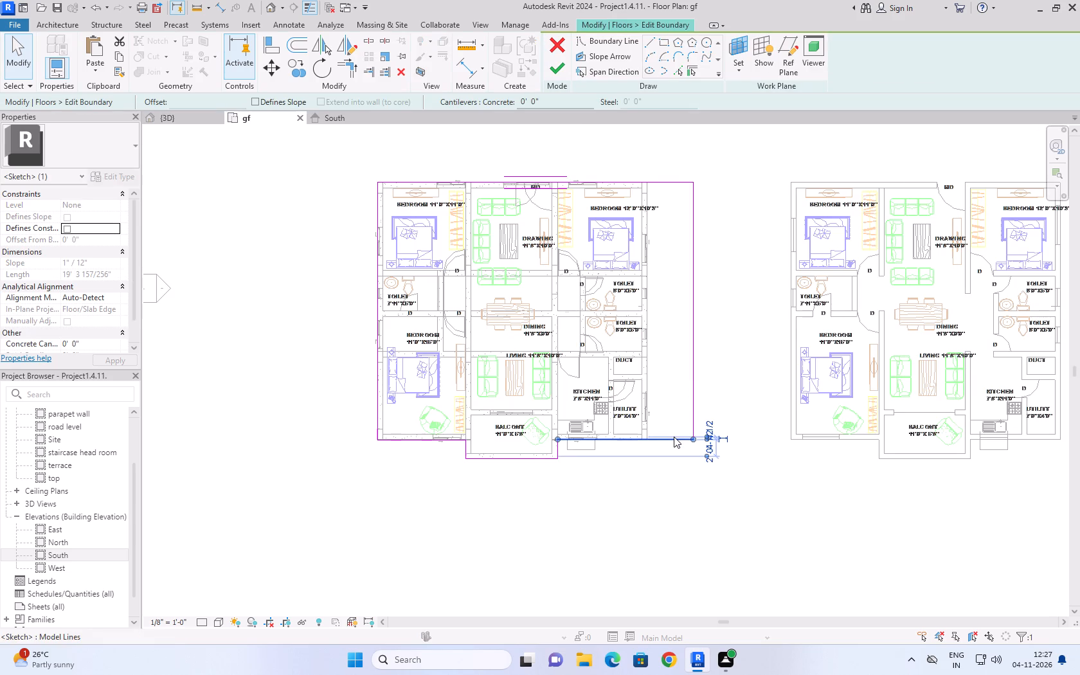
click(692, 287)
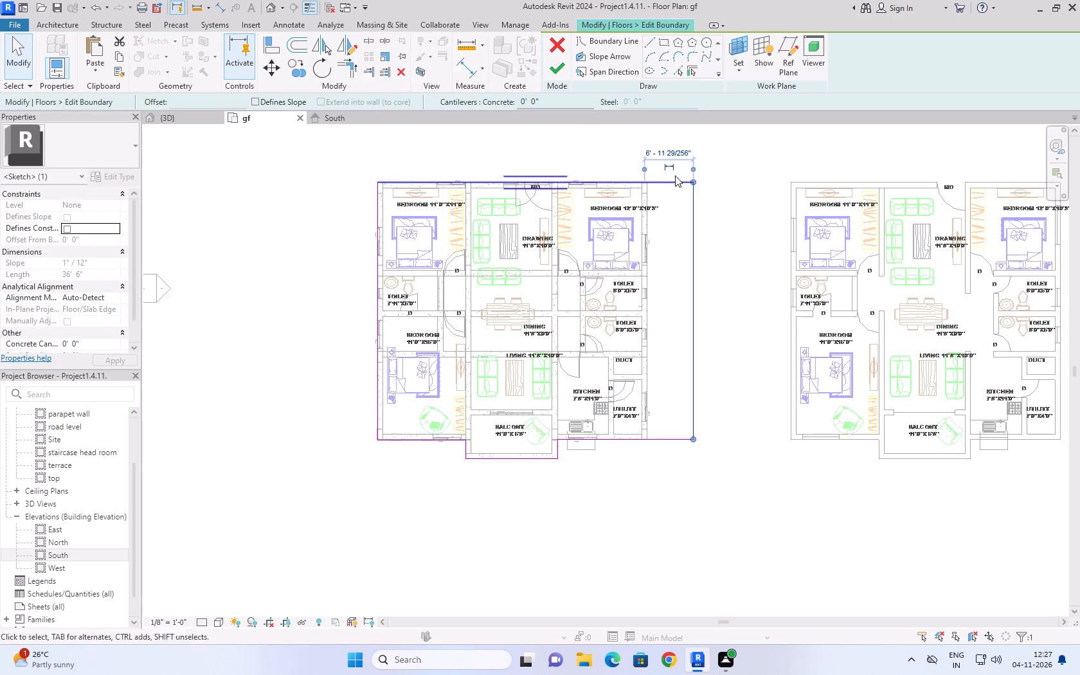
click(672, 152)
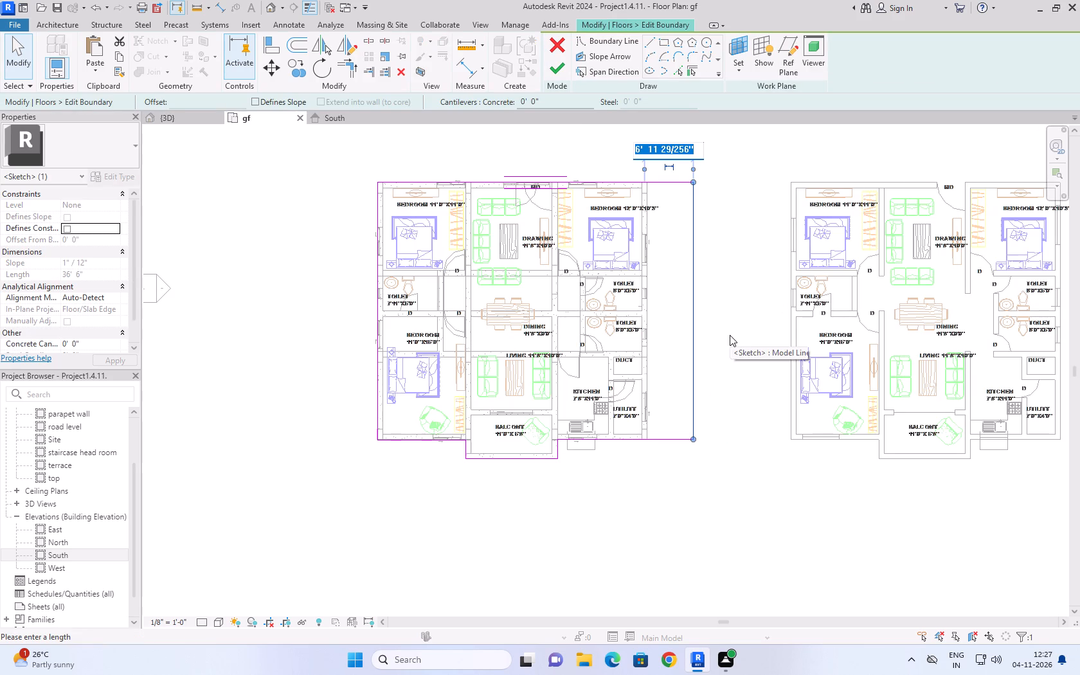
key(4)
key(apostrophe)
click(726, 337)
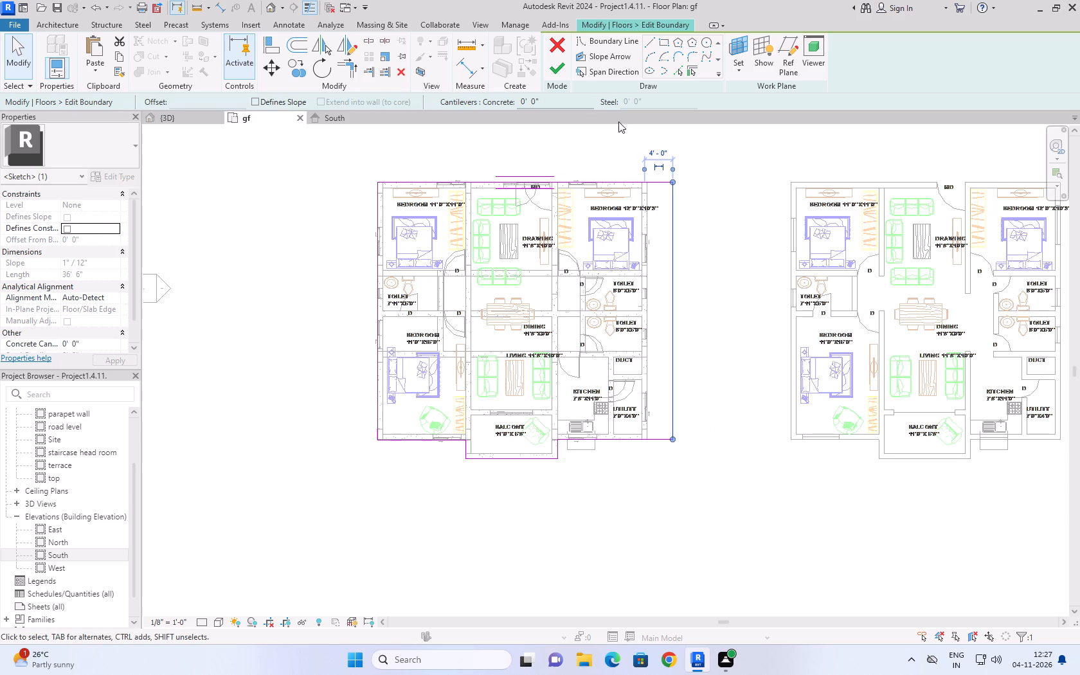
click(564, 72)
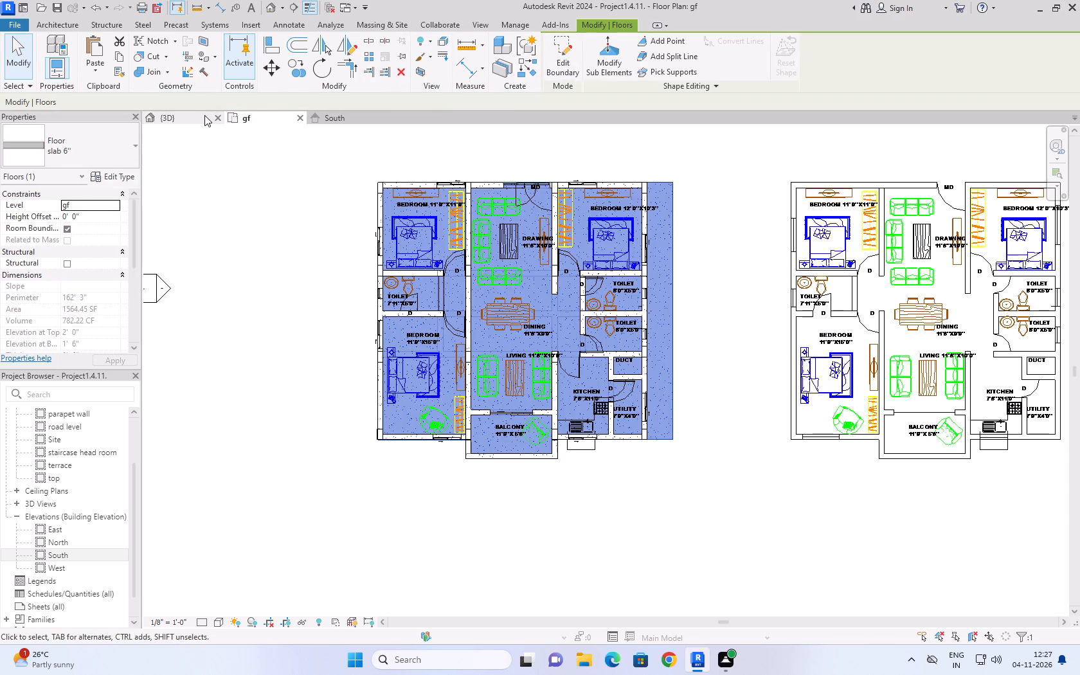
Edit the 1st floor slab's boundary, working in the gf plan, to set its projecting east edge 4' from the outer wall.
click(206, 115)
click(550, 529)
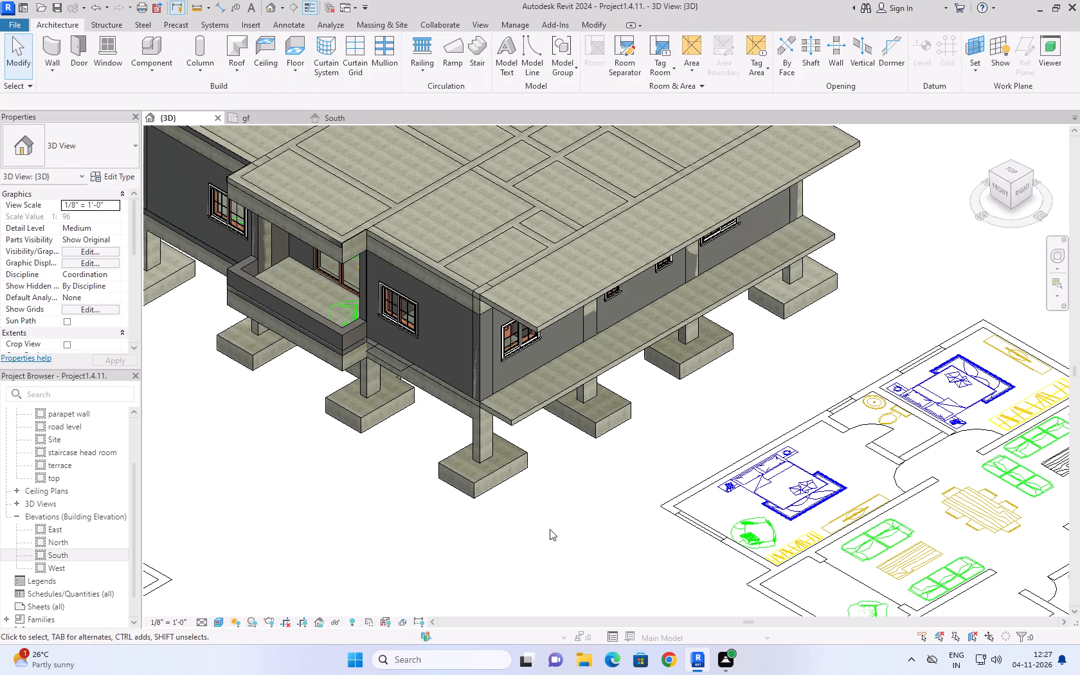
middle_drag(399, 516, 499, 506)
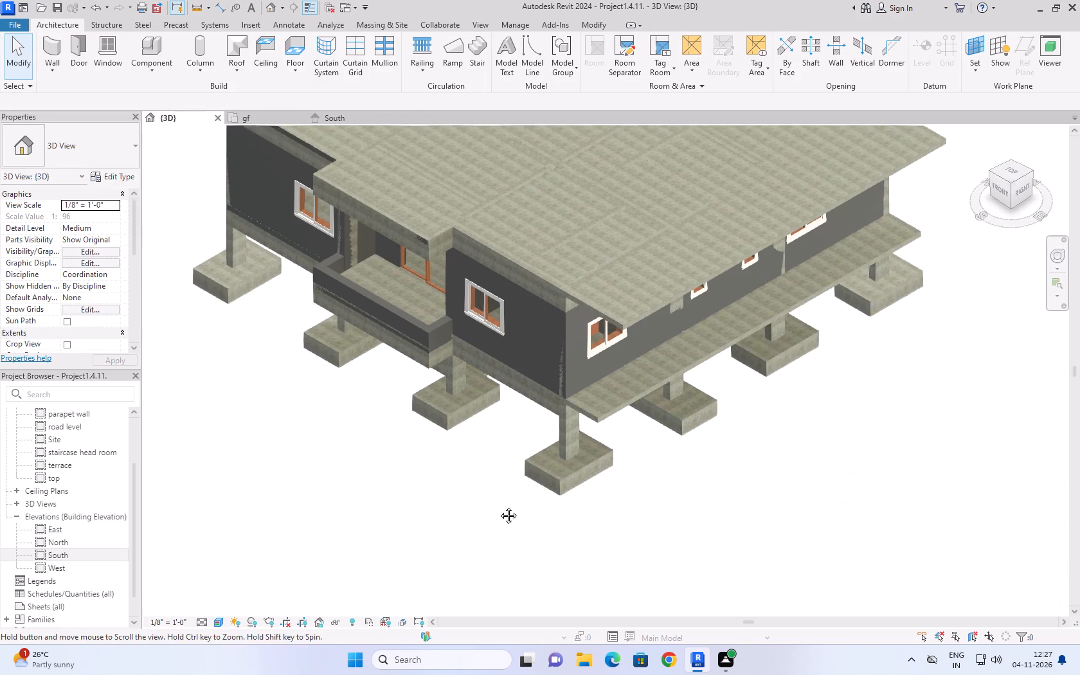
middle_drag(499, 506, 517, 485)
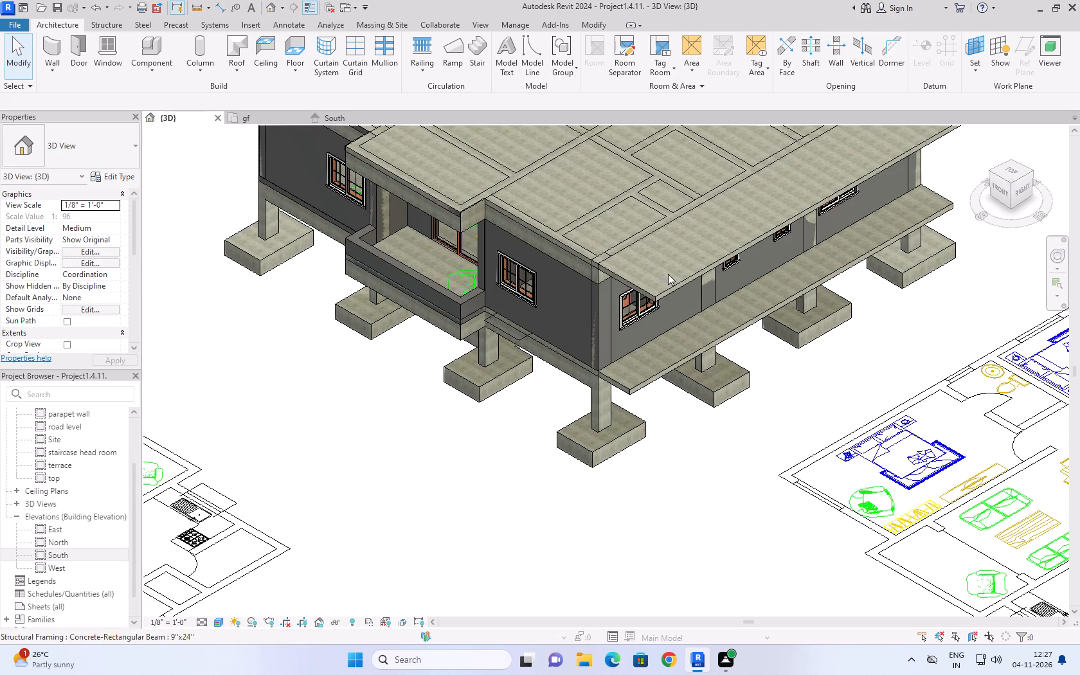
click(672, 289)
click(575, 59)
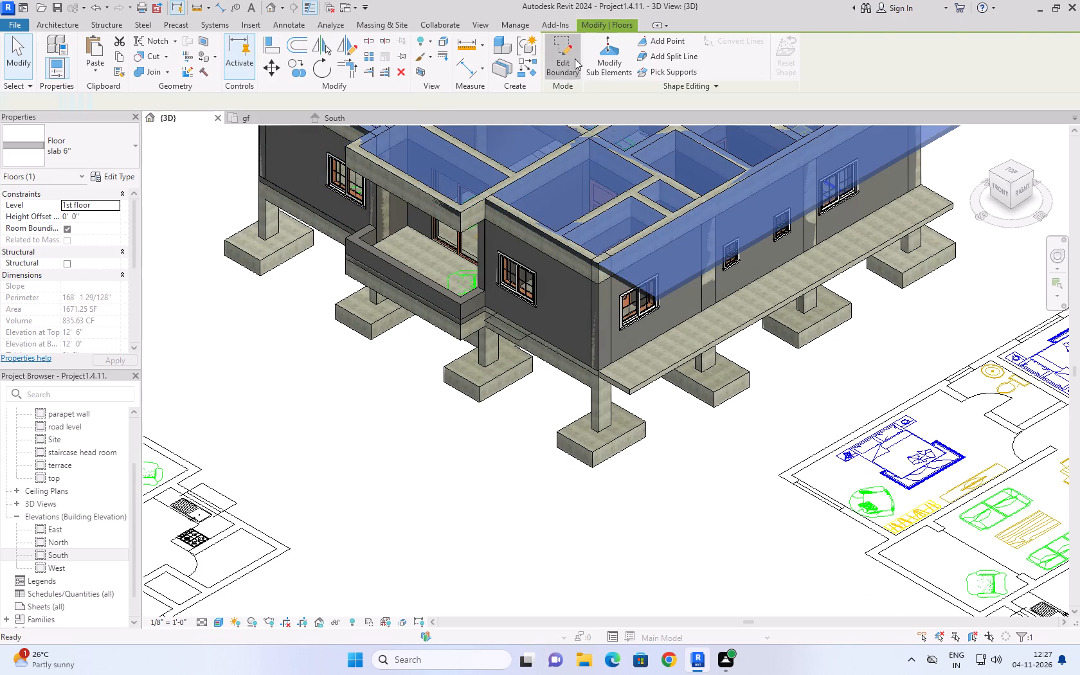
click(264, 120)
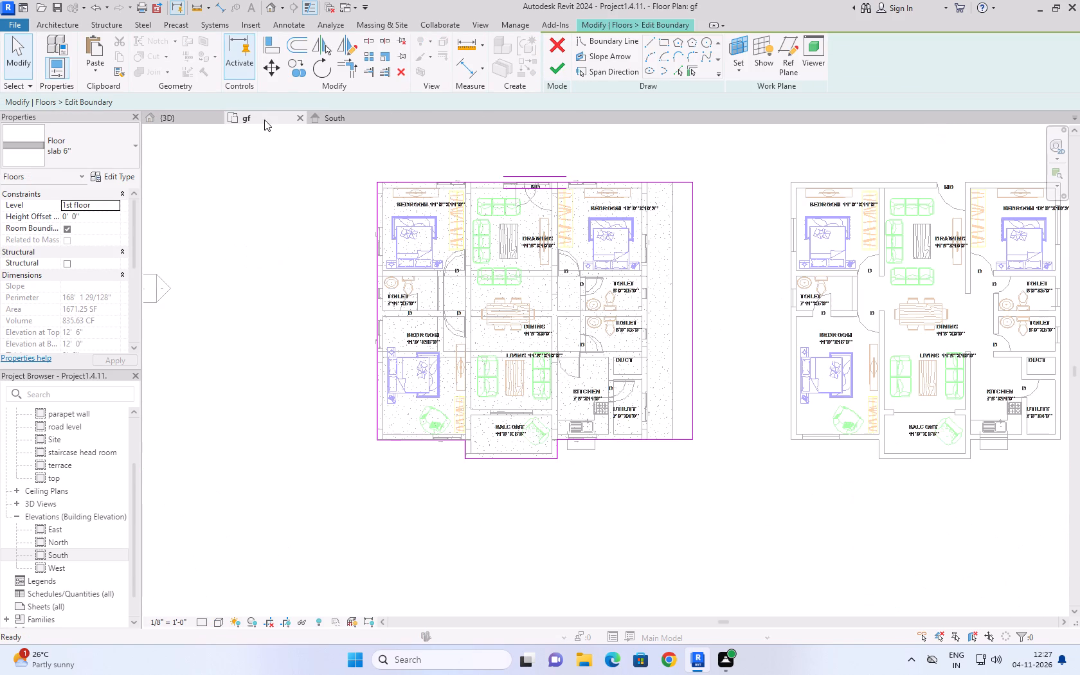
click(674, 184)
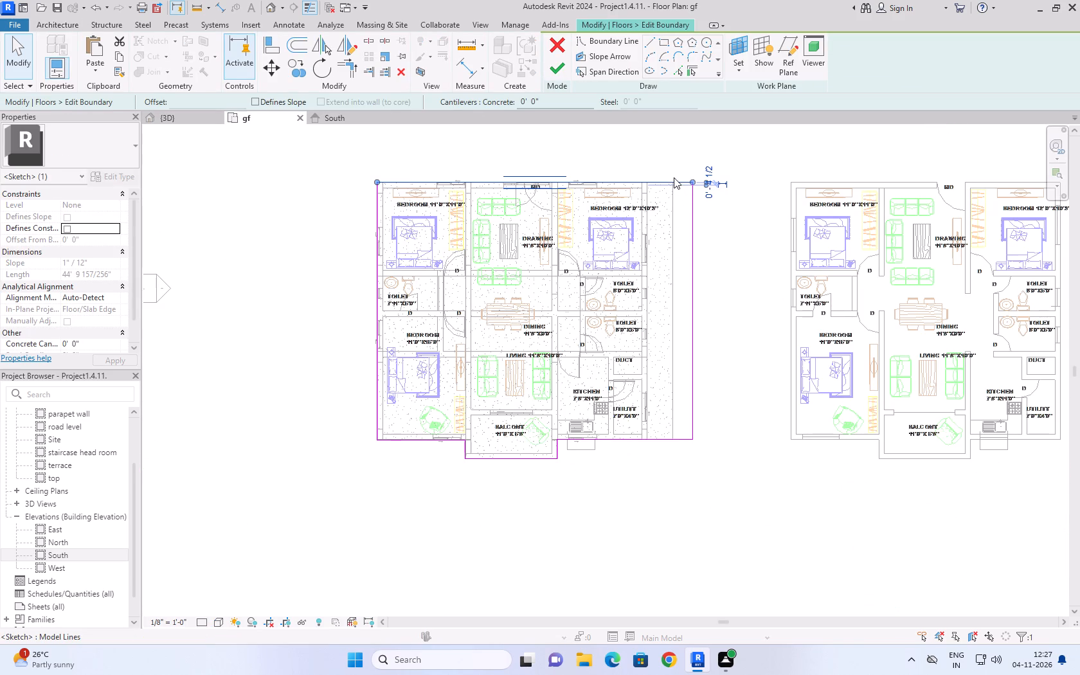
click(694, 244)
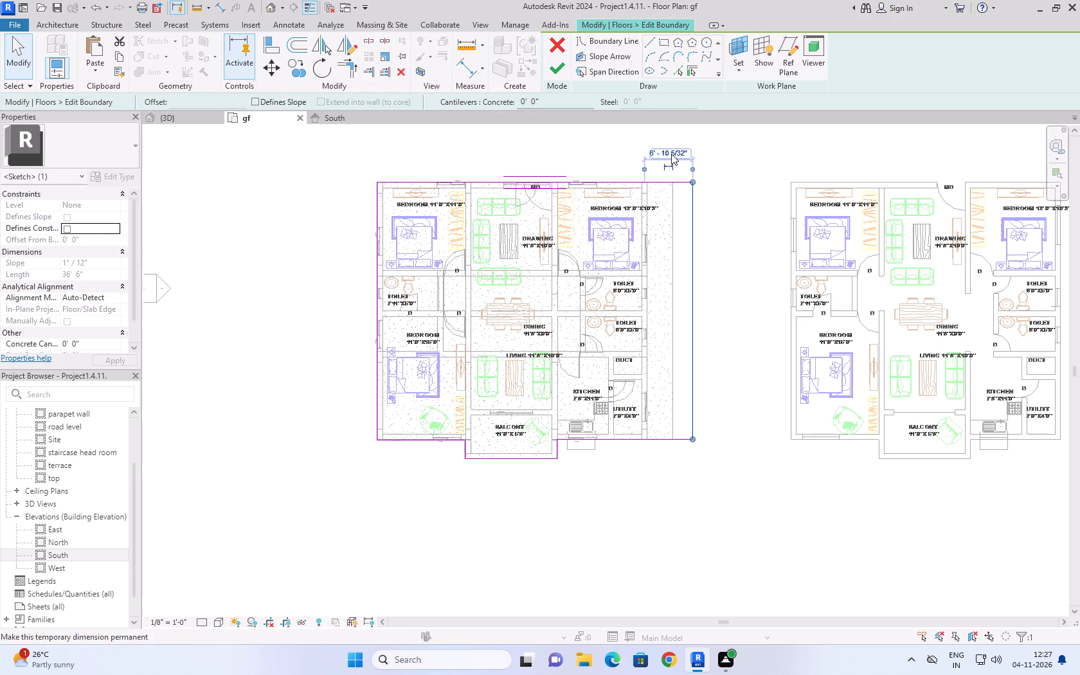
click(671, 154)
text(4')
click(733, 317)
click(559, 75)
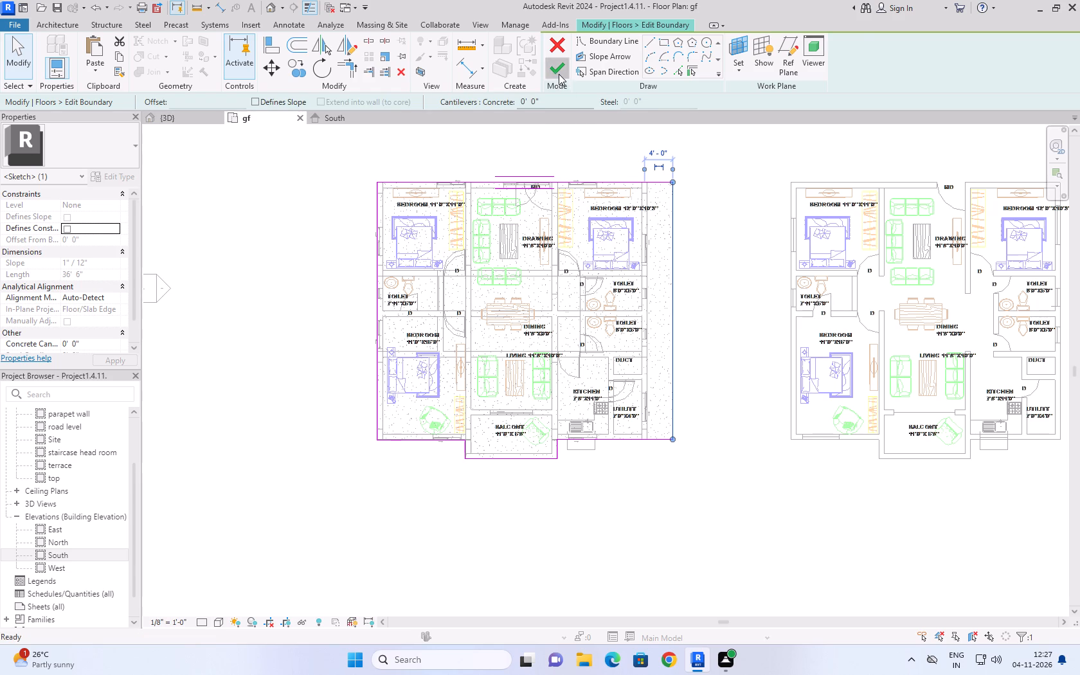
Check the edited slabs in the 3D view, the South elevation and the gf plan.
click(199, 120)
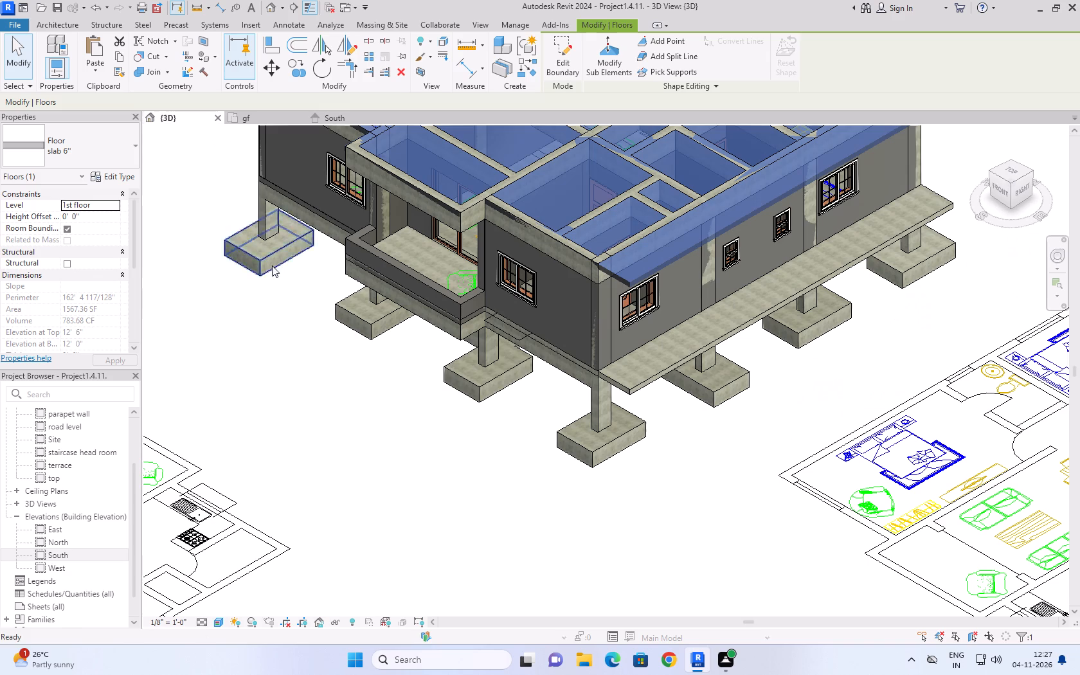
click(424, 462)
scroll(426, 471, down, 4)
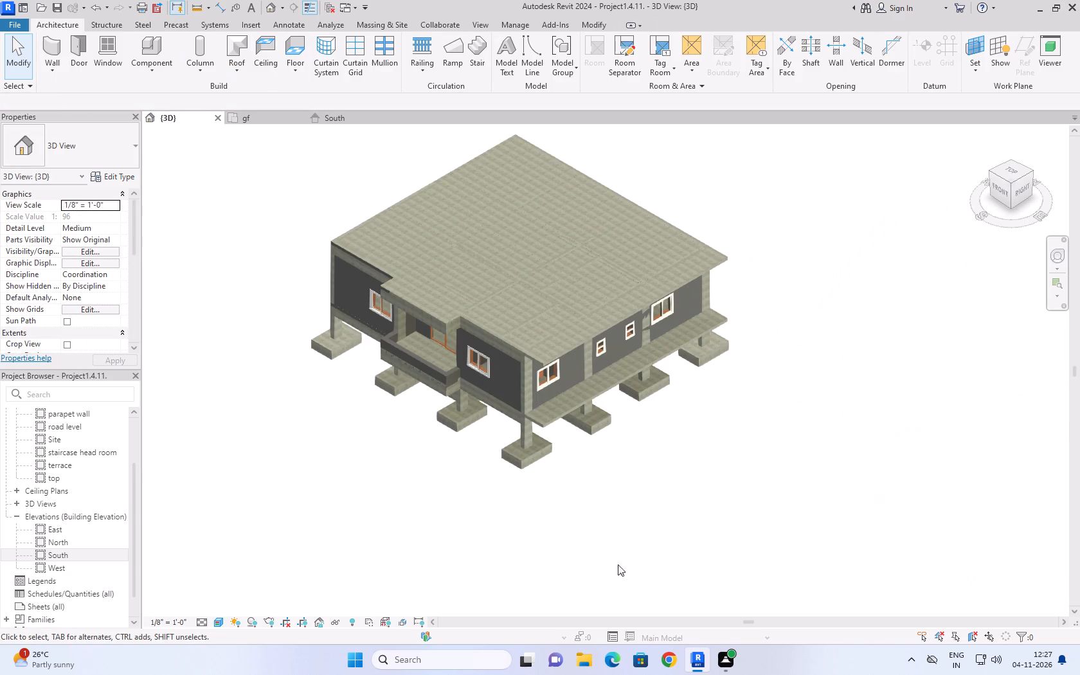
middle_drag(770, 264, 799, 420)
scroll(800, 420, up, 1)
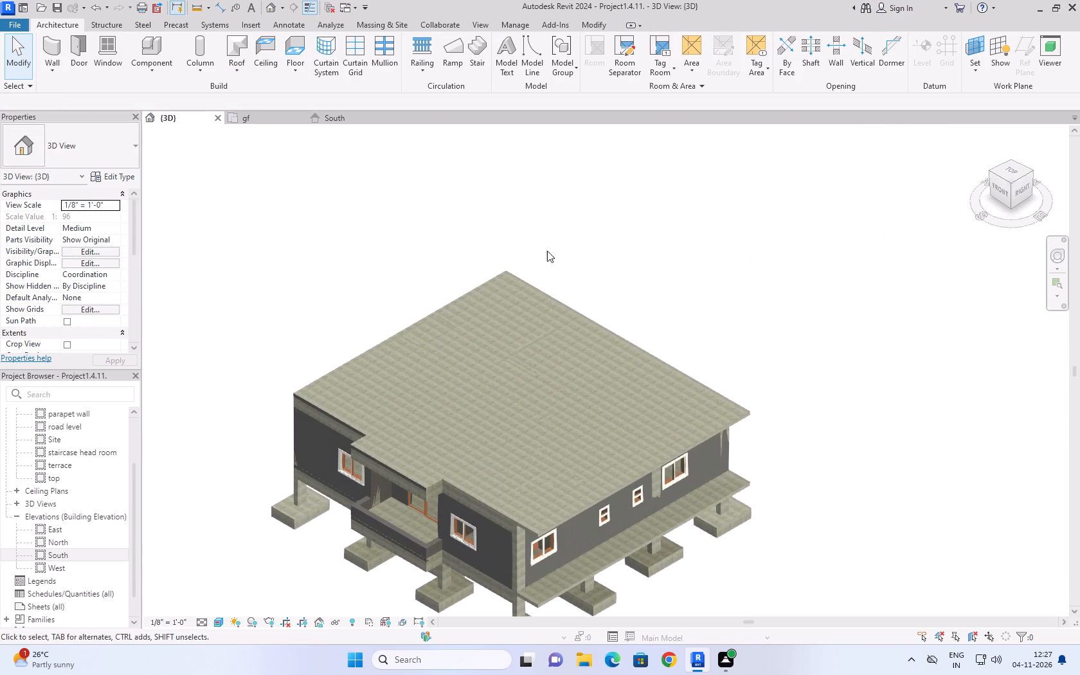
click(276, 119)
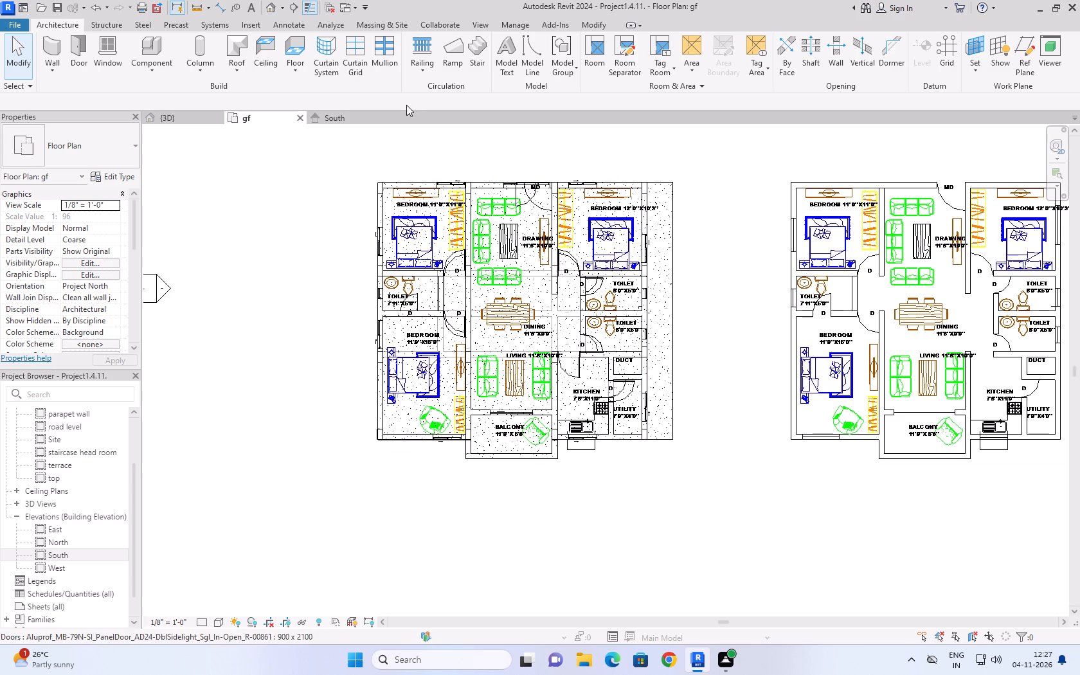
click(359, 114)
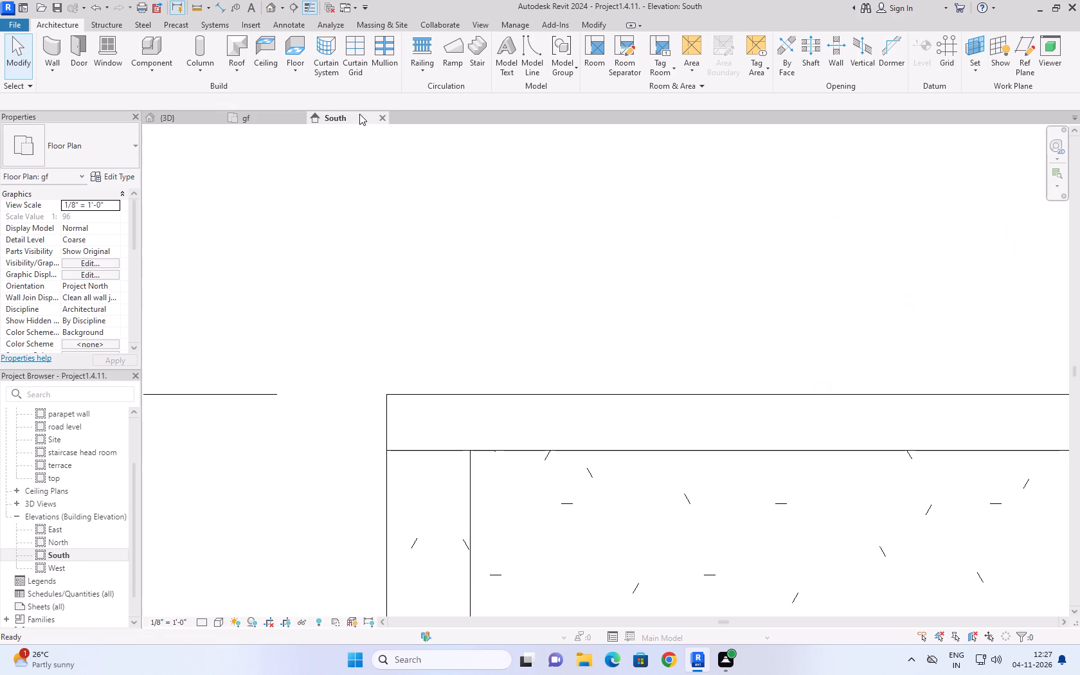
click(170, 113)
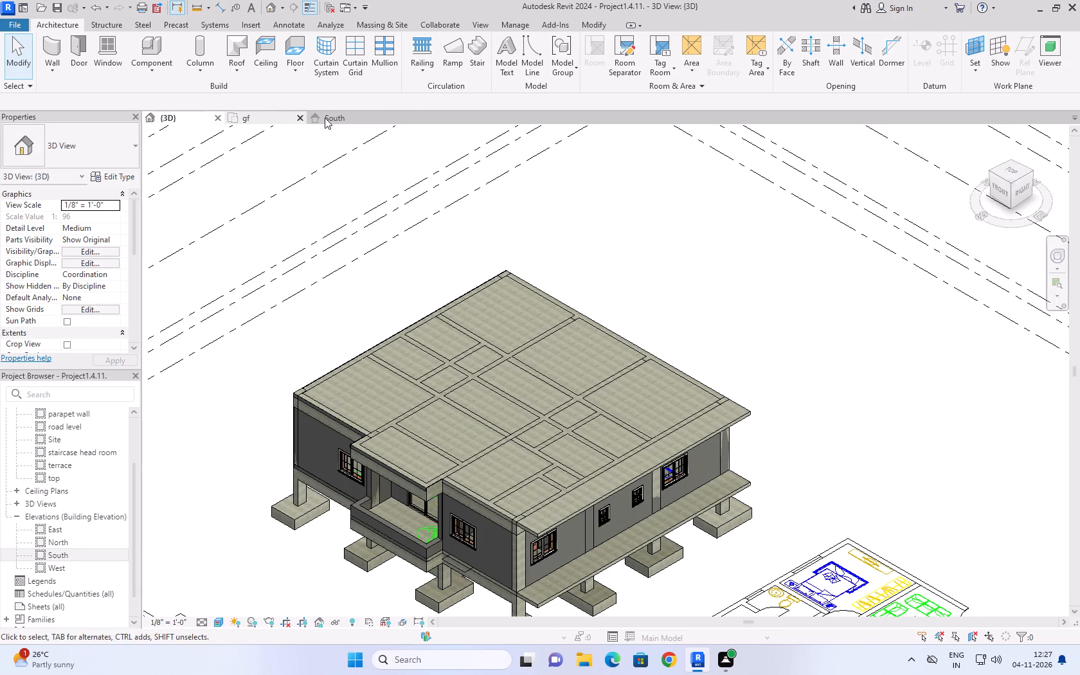
click(327, 118)
click(273, 118)
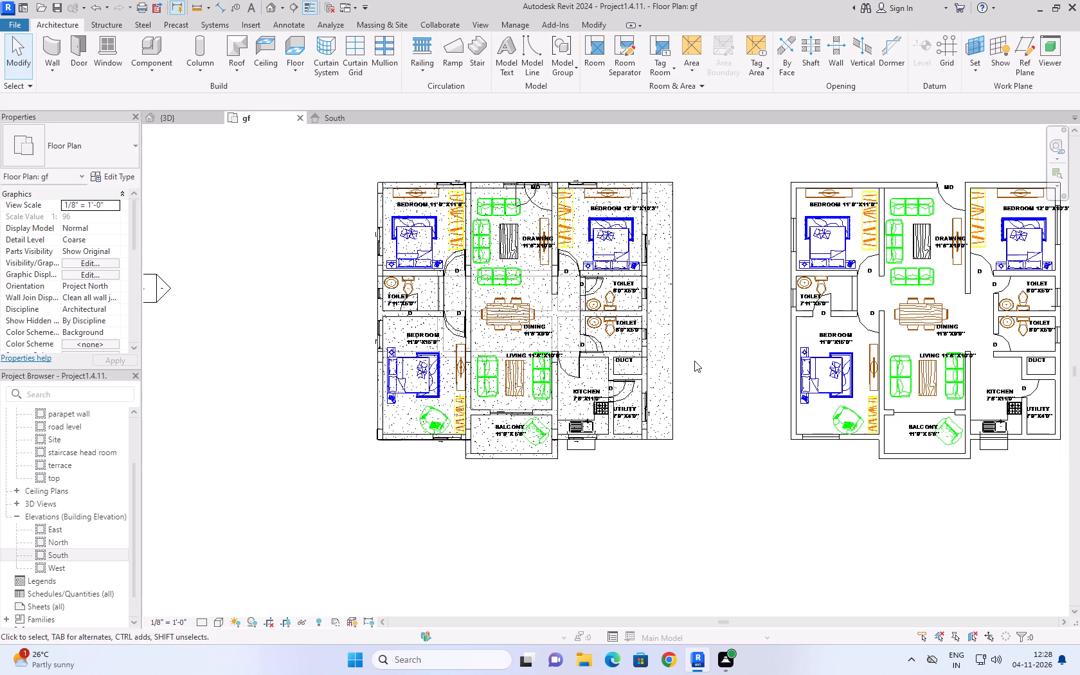
middle_drag(721, 343, 706, 384)
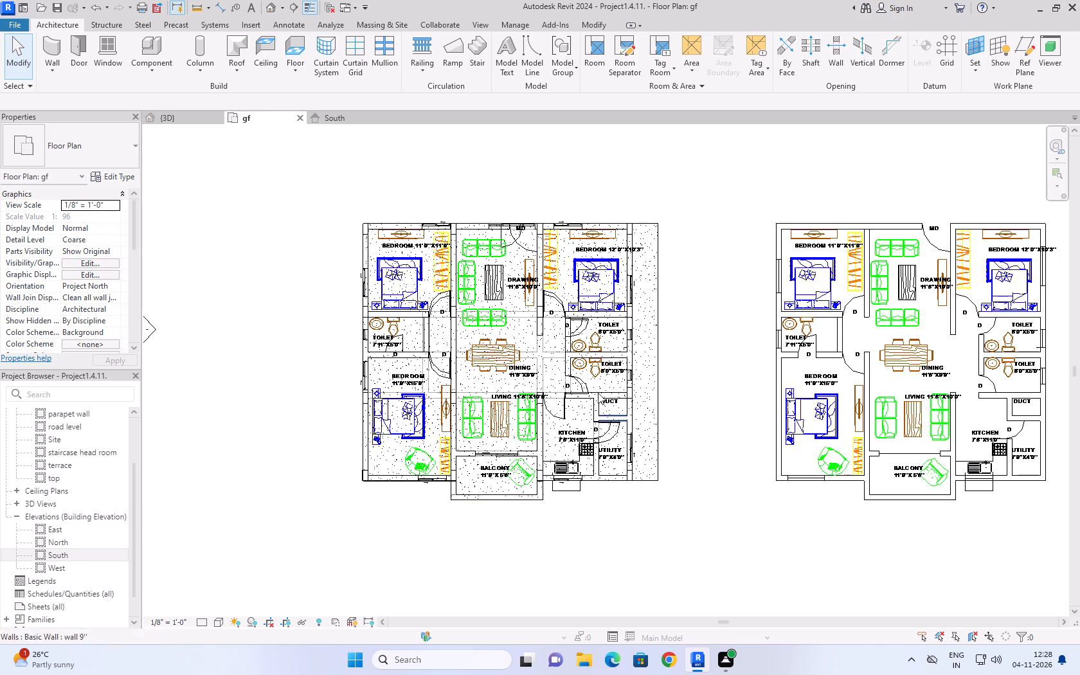
scroll(588, 344, up, 2)
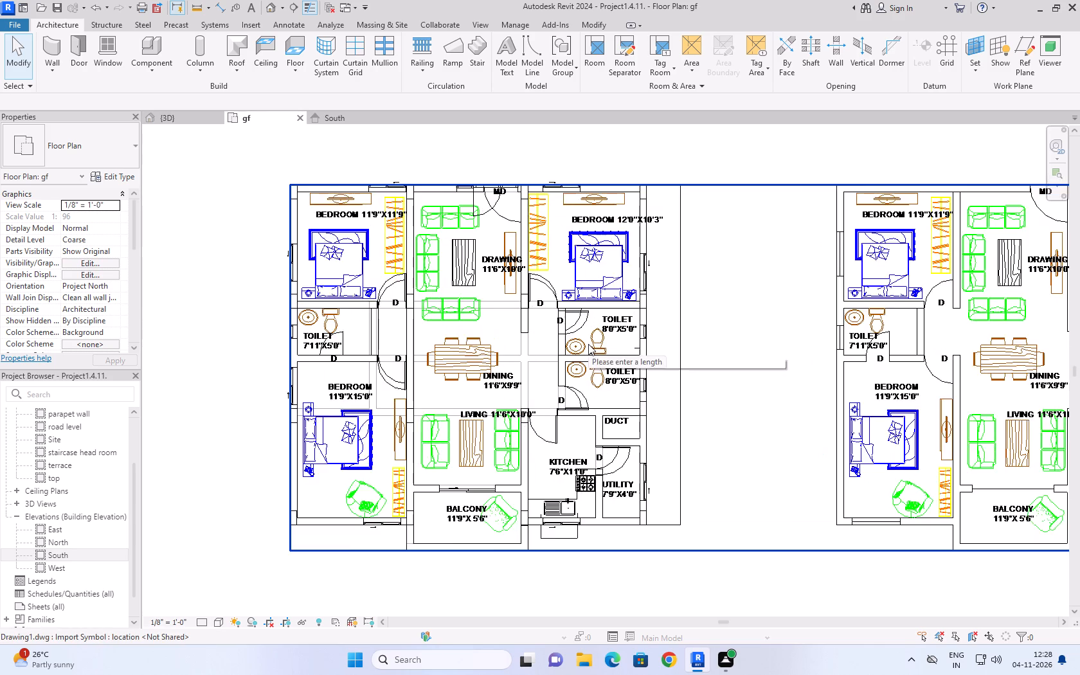
scroll(588, 344, up, 1)
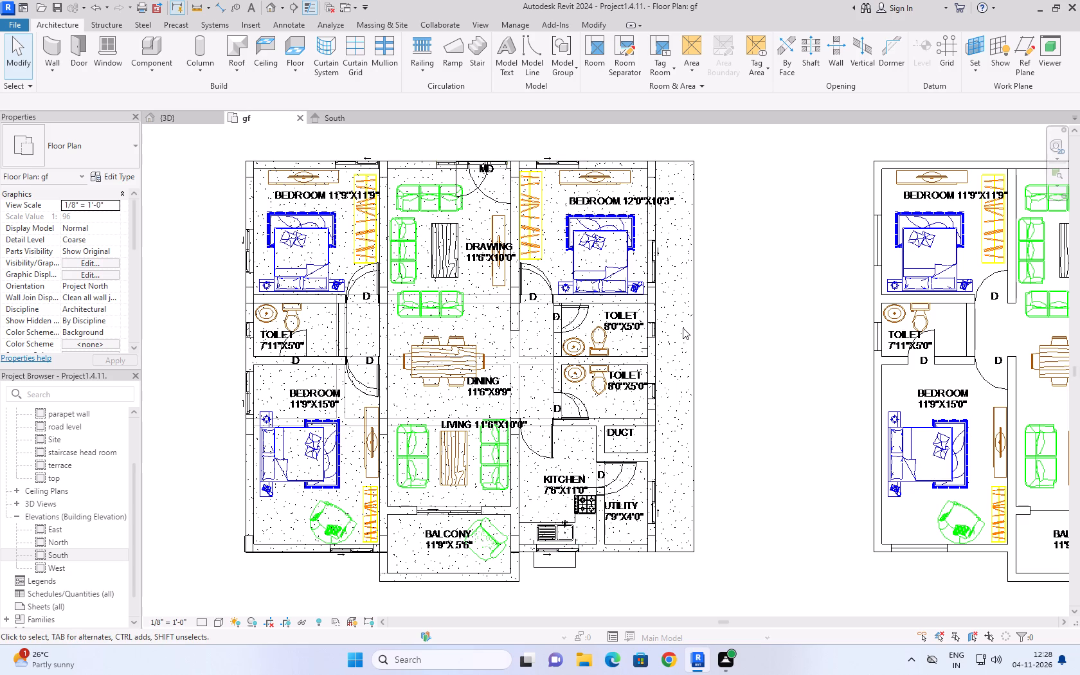
Examine the extent of the 1st floor slab over the whole building in 3D, and return to the gf plan.
click(146, 113)
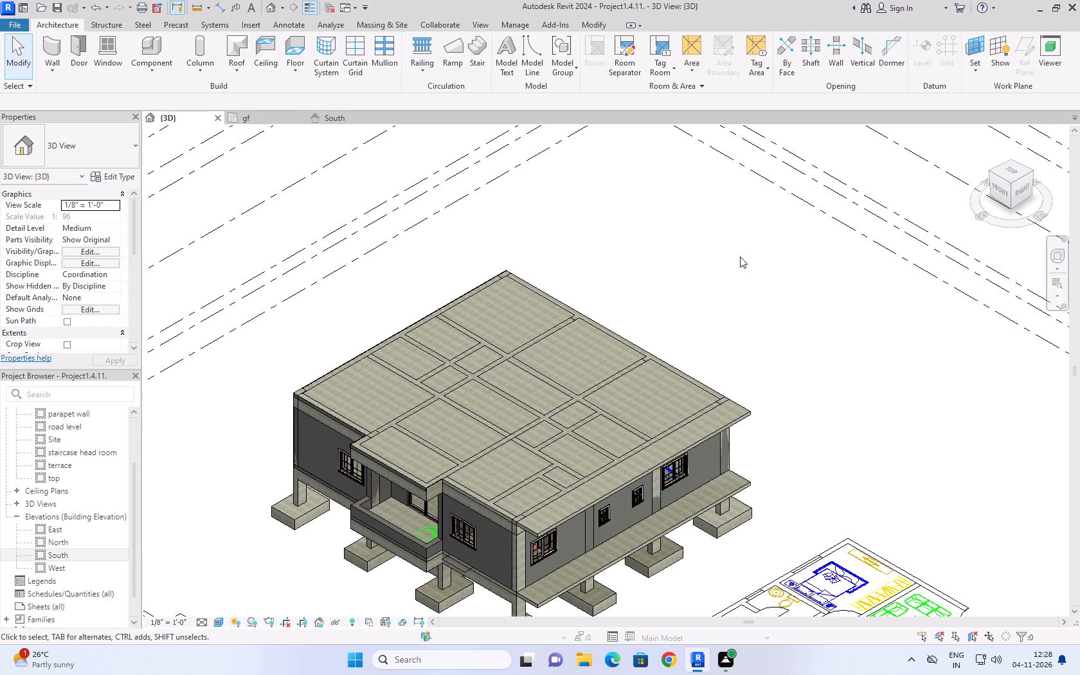
scroll(793, 197, down, 3)
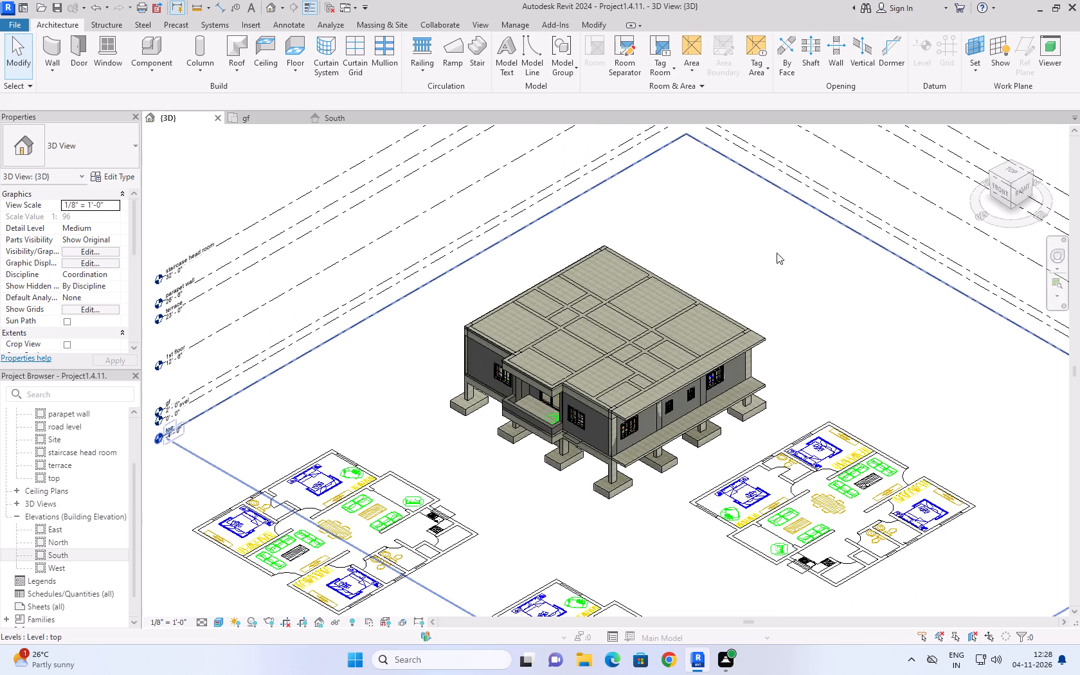
scroll(762, 413, up, 2)
scroll(797, 341, up, 2)
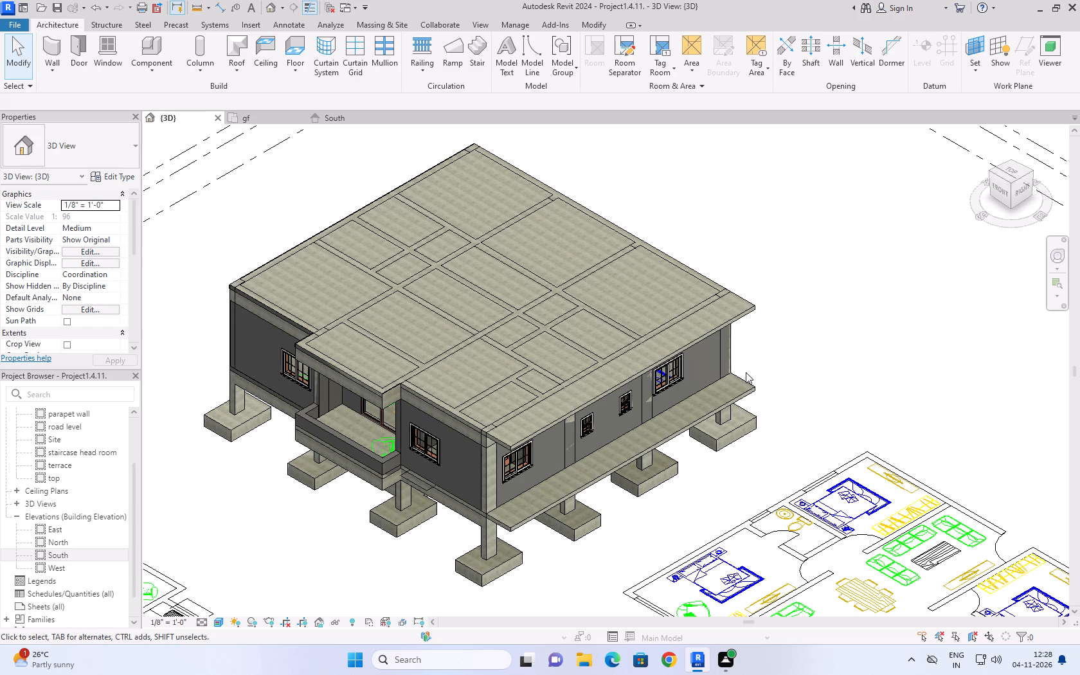
click(800, 264)
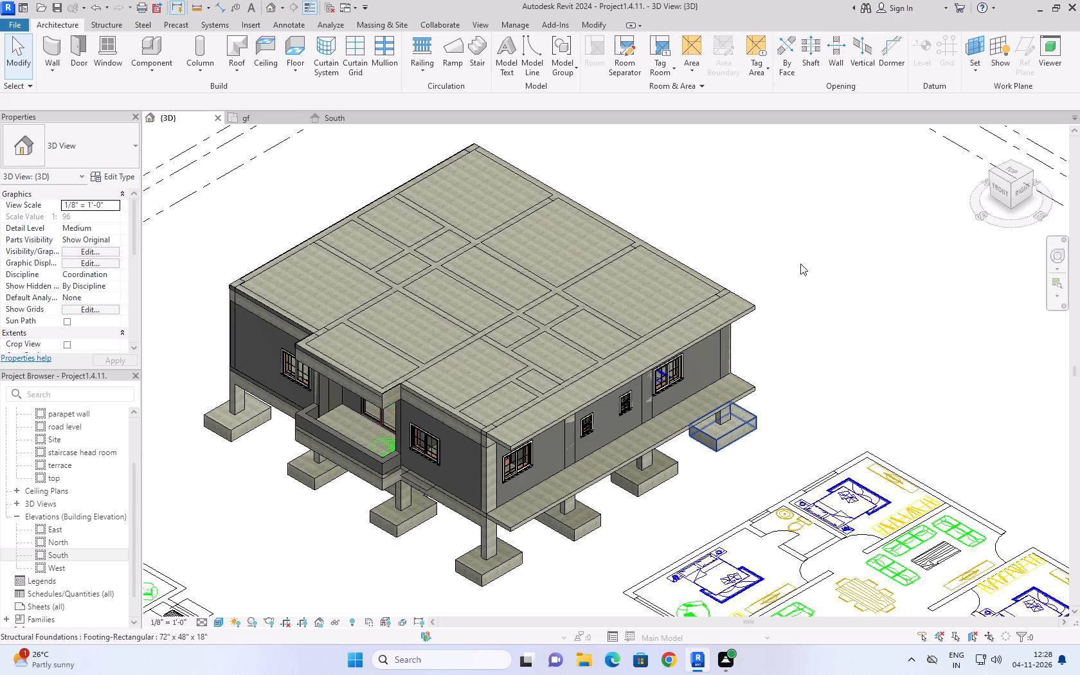
click(539, 429)
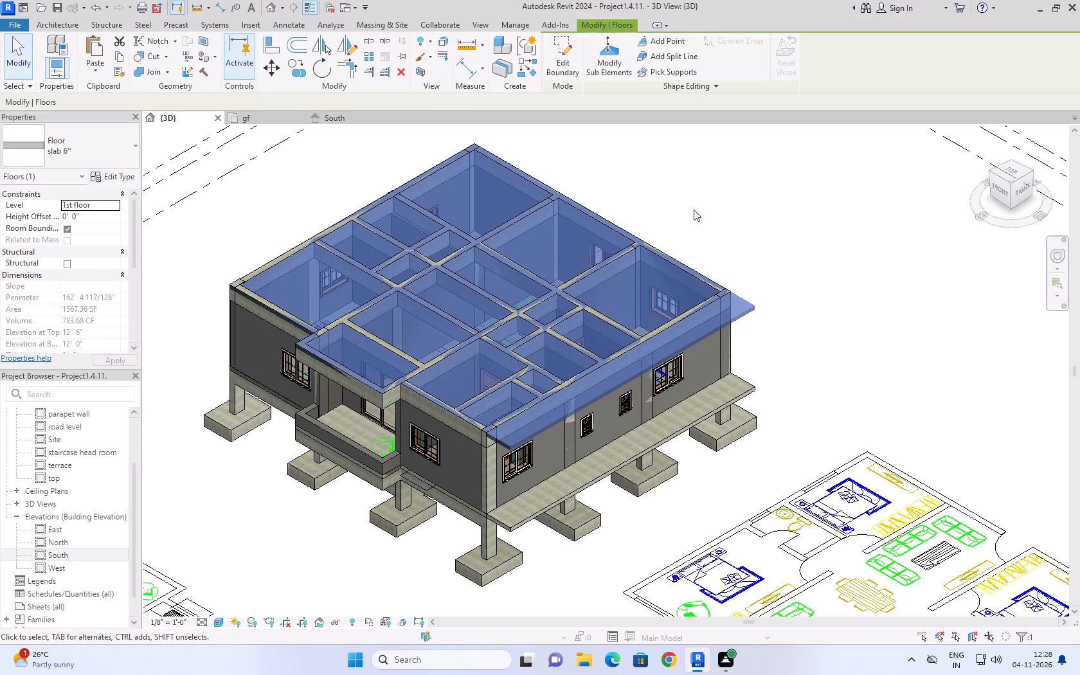
click(724, 213)
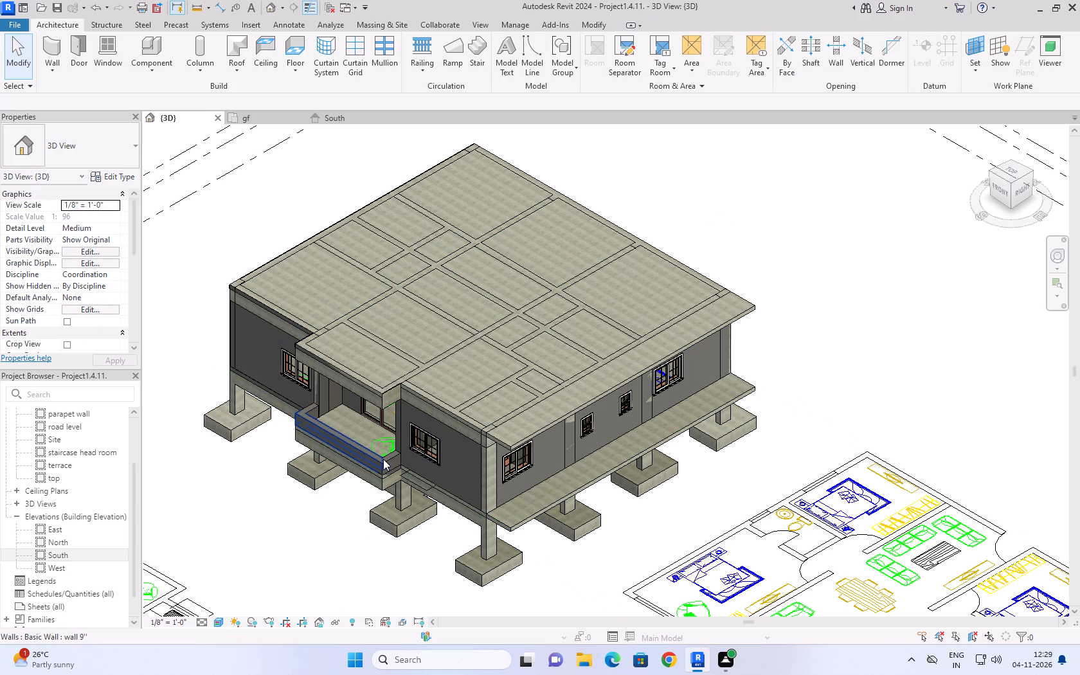
click(277, 113)
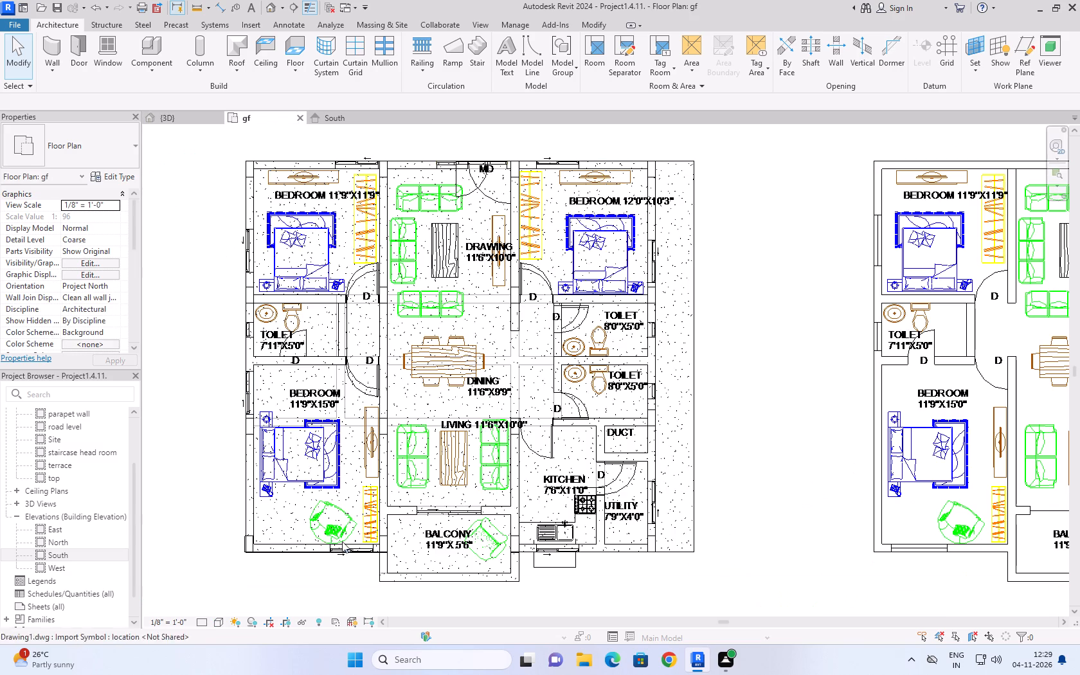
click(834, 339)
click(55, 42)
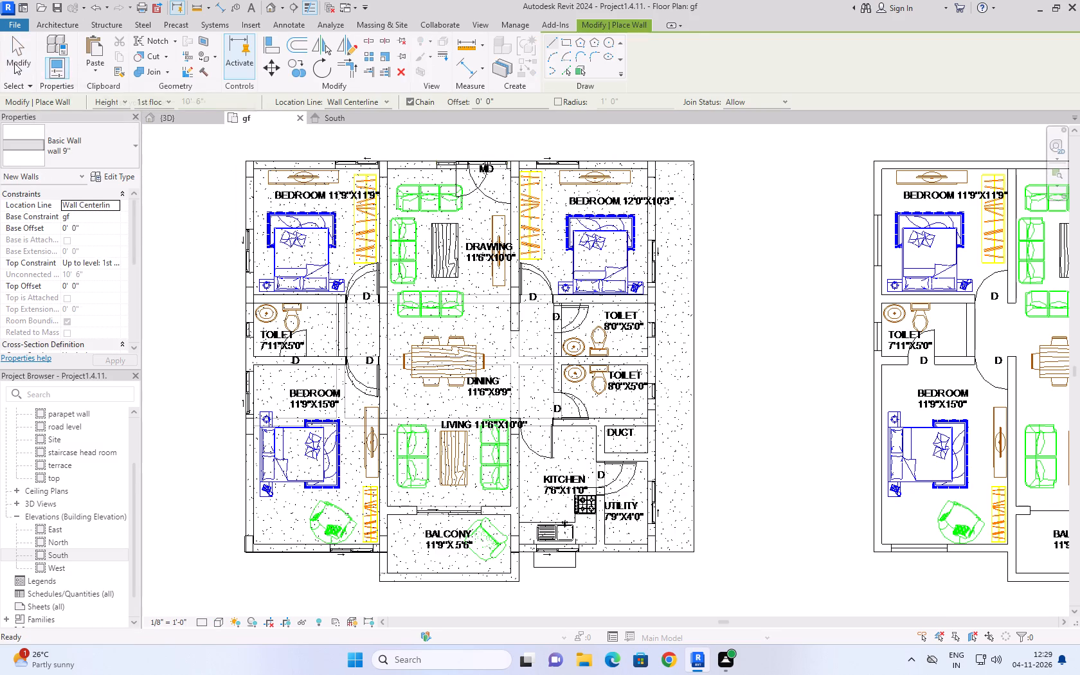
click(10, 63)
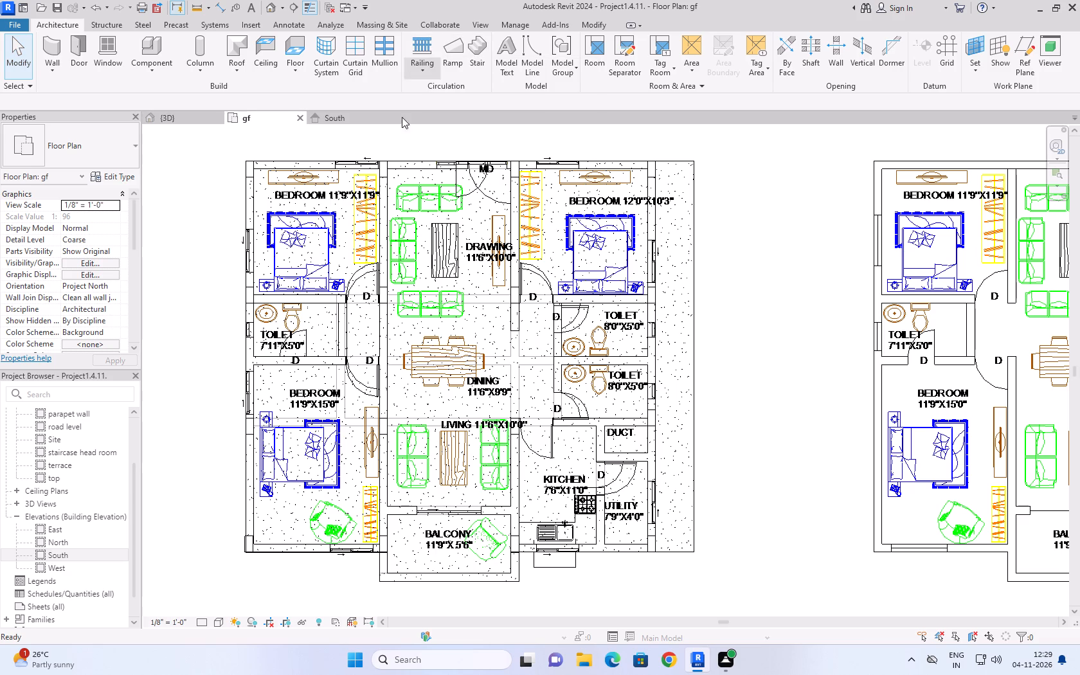
Create a railing along the balcony's outer wall centrelines in the gf plan, with a 12'-3" front and side returns about 2'-4" long.
click(419, 47)
scroll(642, 310, down, 2)
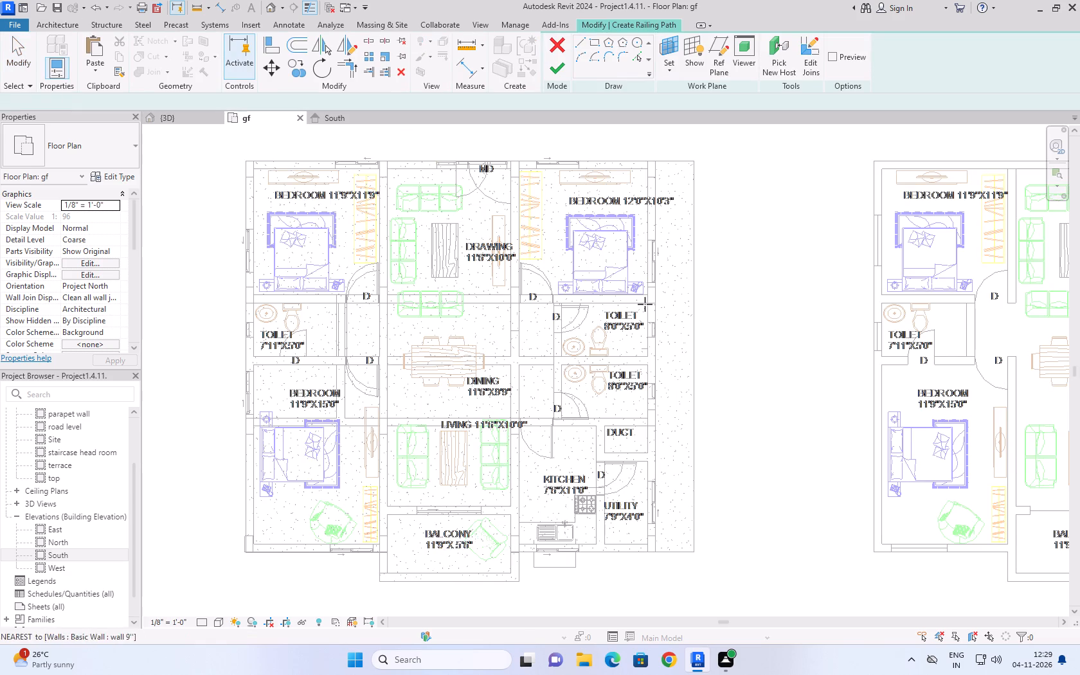
scroll(645, 304, down, 1)
scroll(532, 524, up, 6)
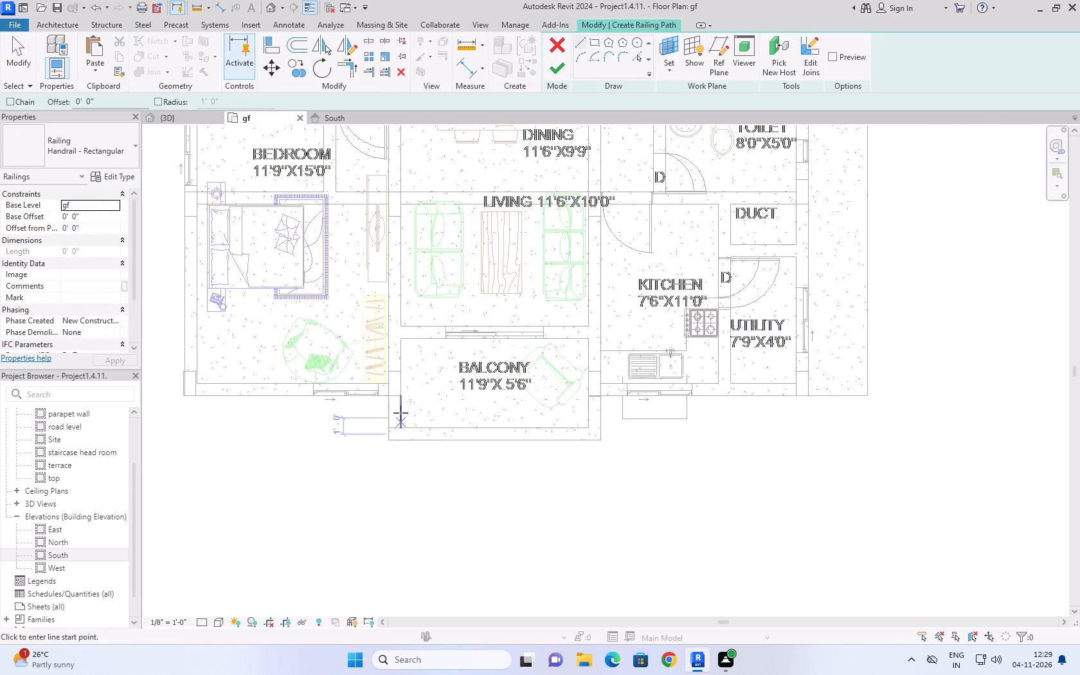
click(395, 397)
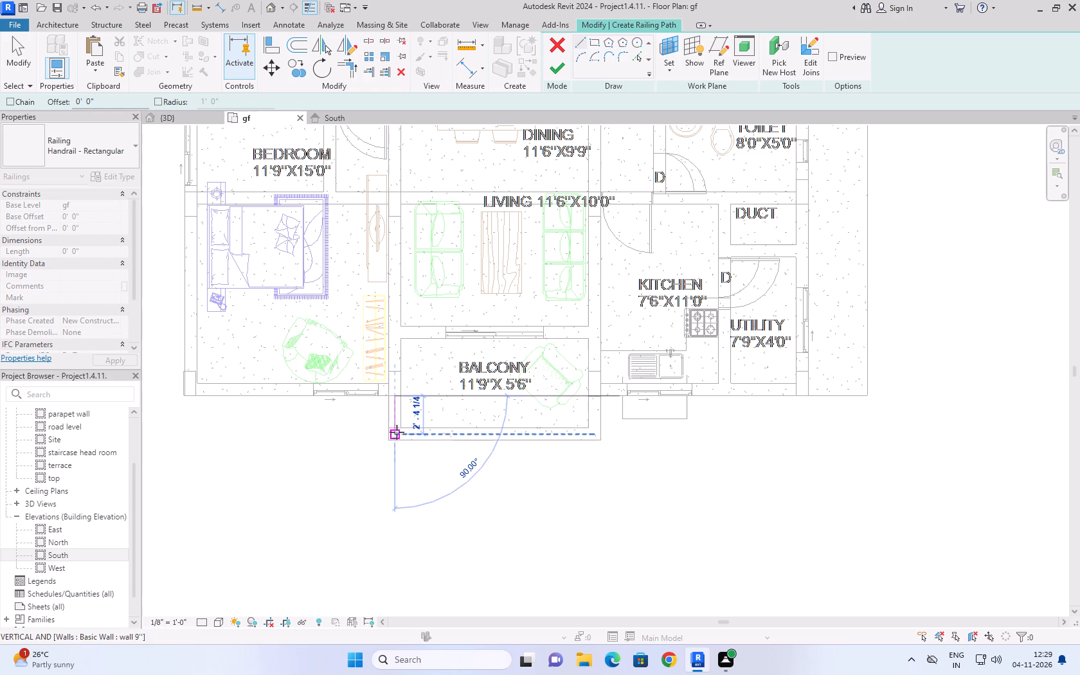
click(396, 433)
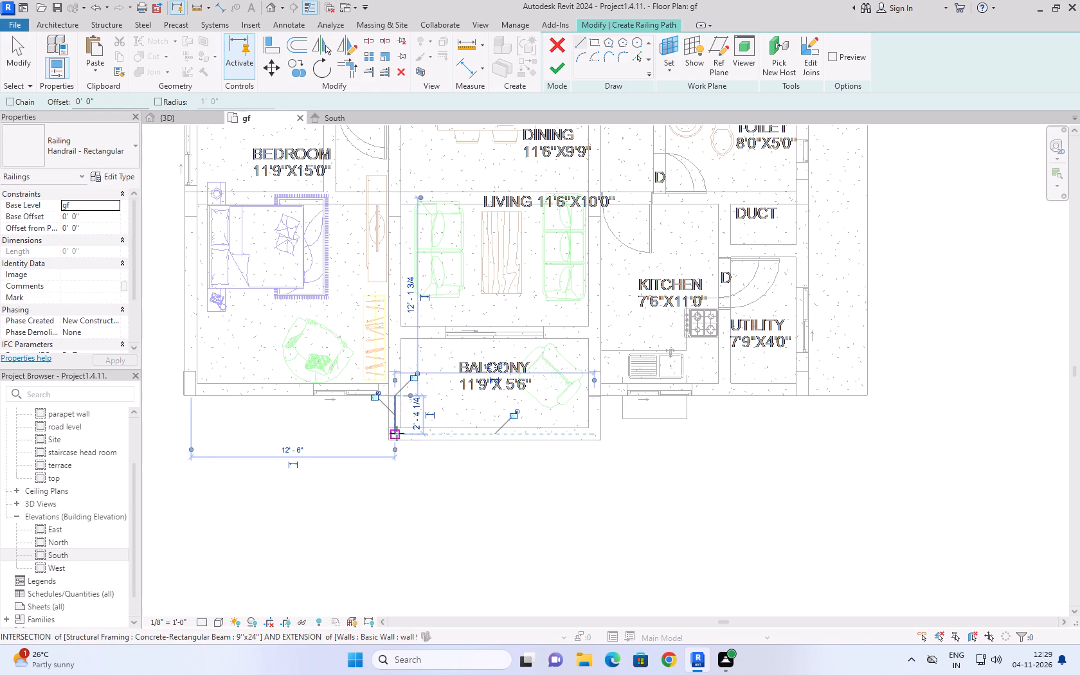
click(396, 433)
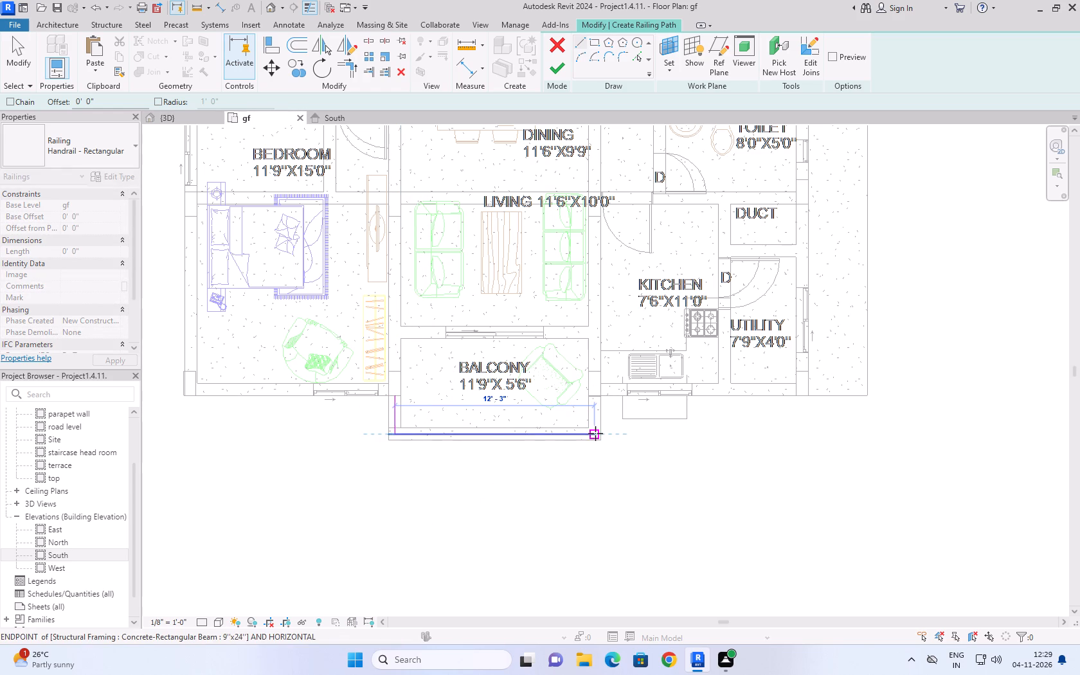
click(596, 433)
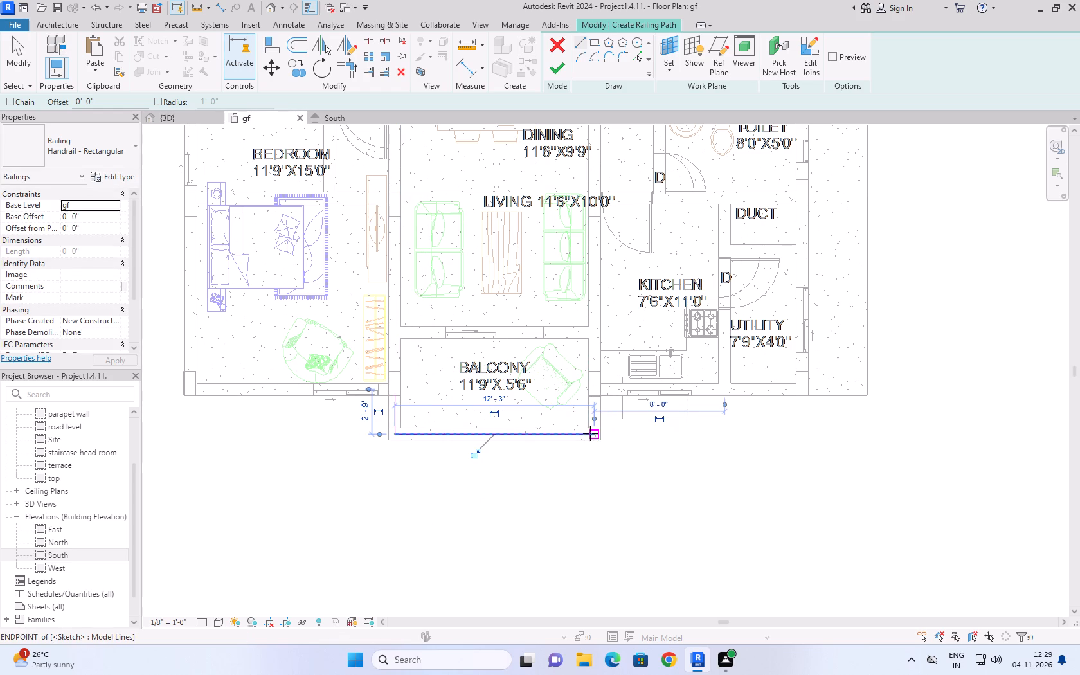
click(593, 433)
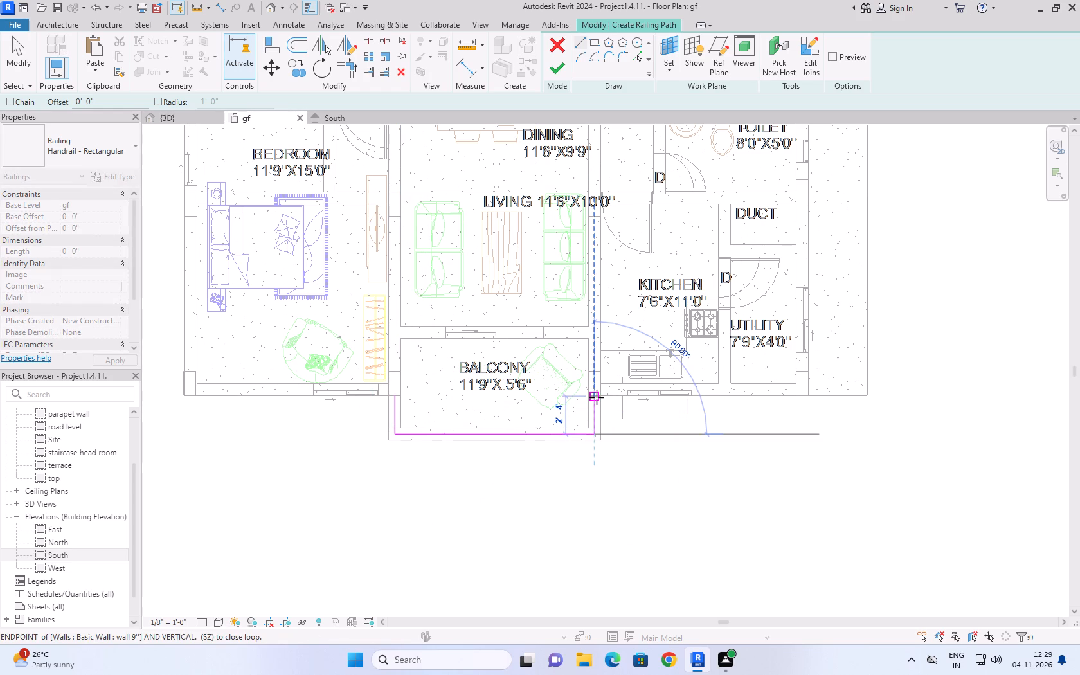
click(597, 397)
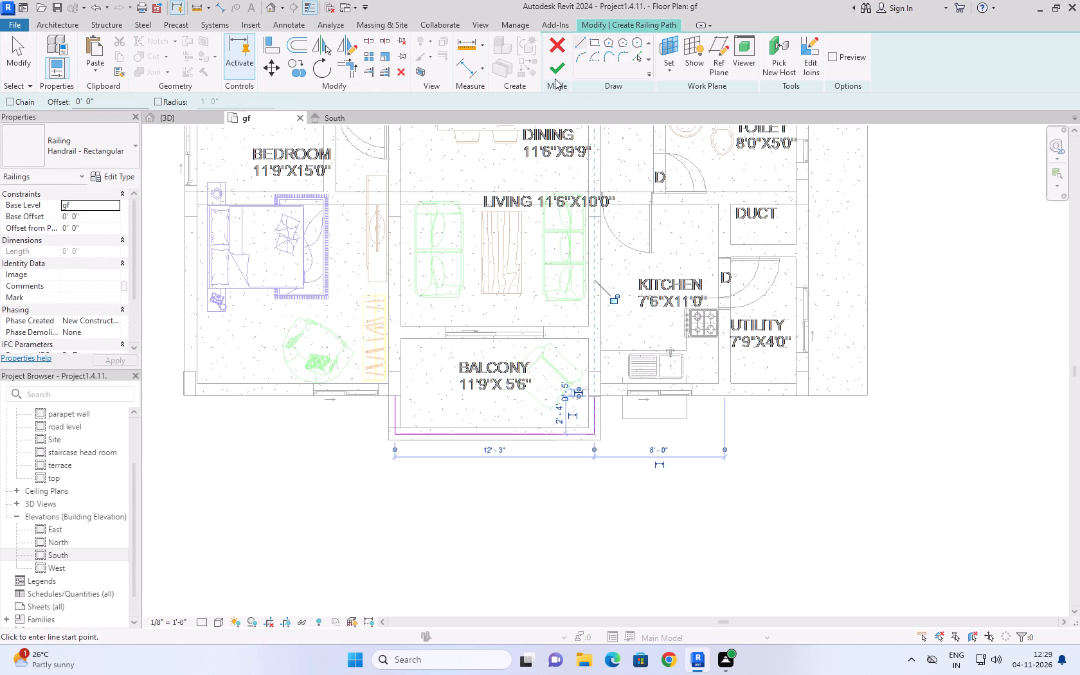
click(557, 68)
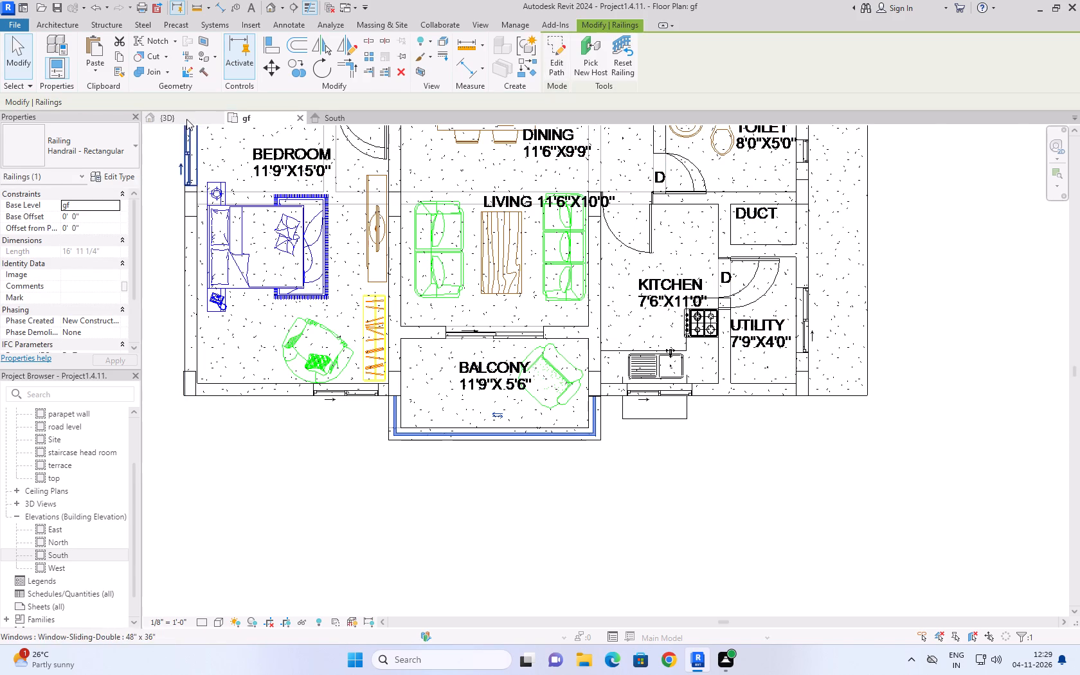
In the 3D view, set the unconnected height of the three low walls beneath the balcony railing to 1'.
click(186, 118)
scroll(337, 441, up, 5)
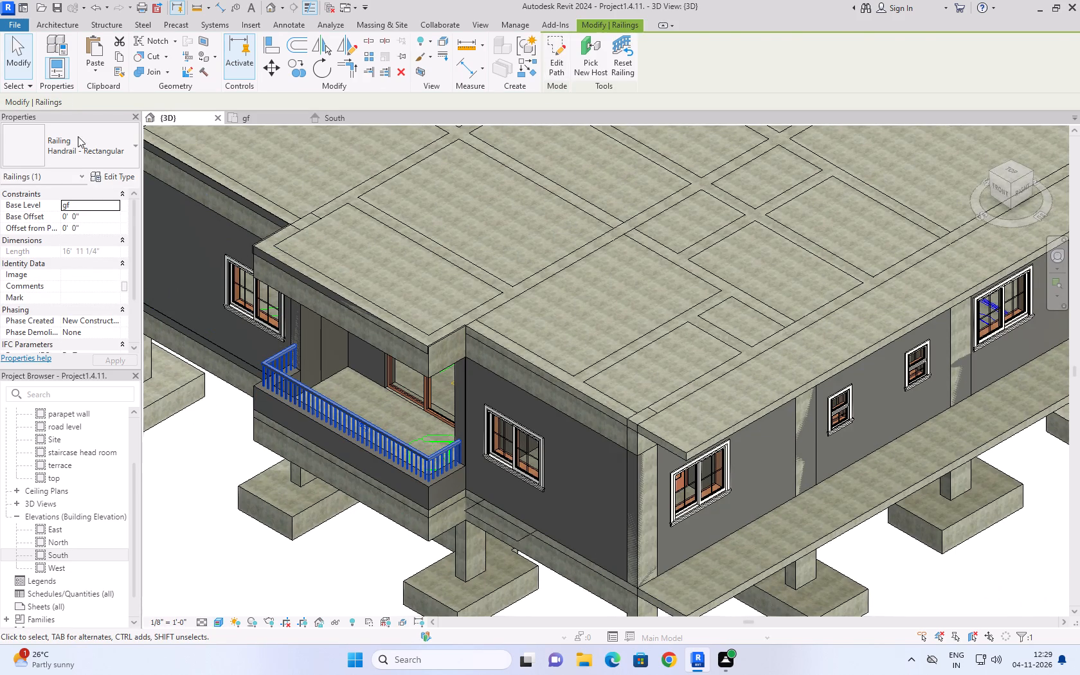
click(26, 54)
click(197, 458)
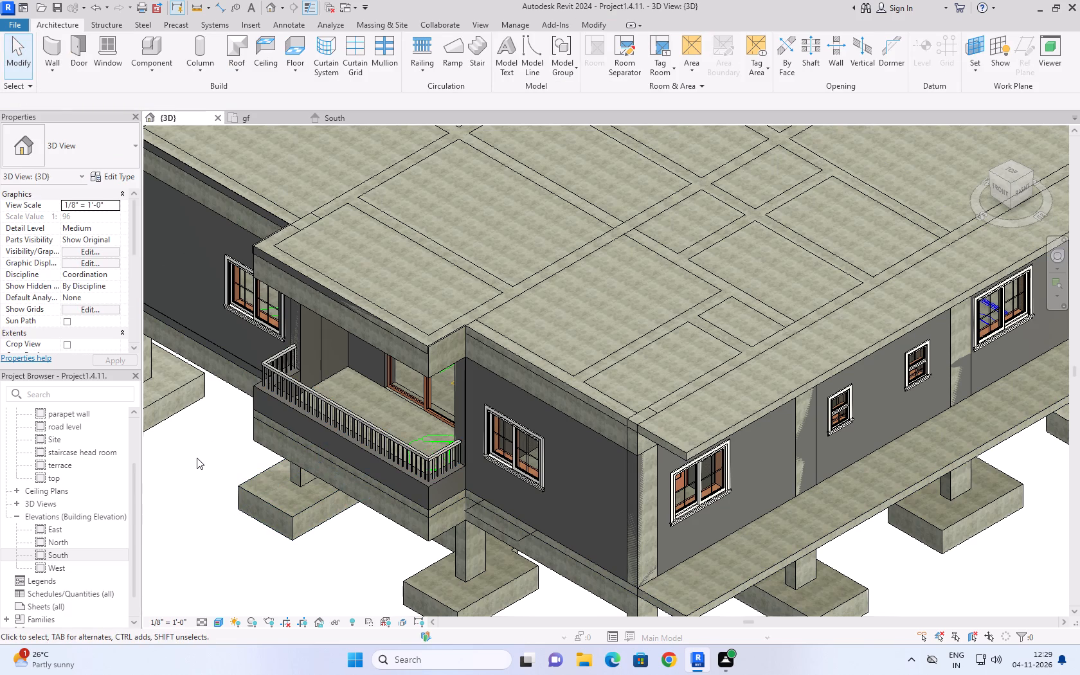
click(429, 491)
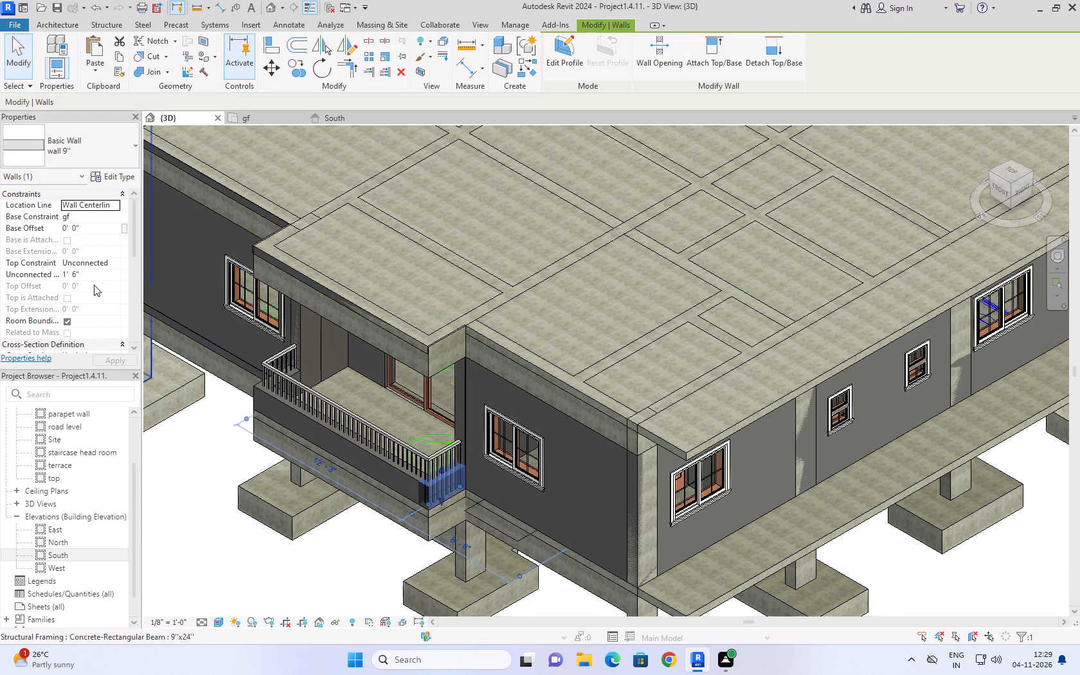
click(370, 453)
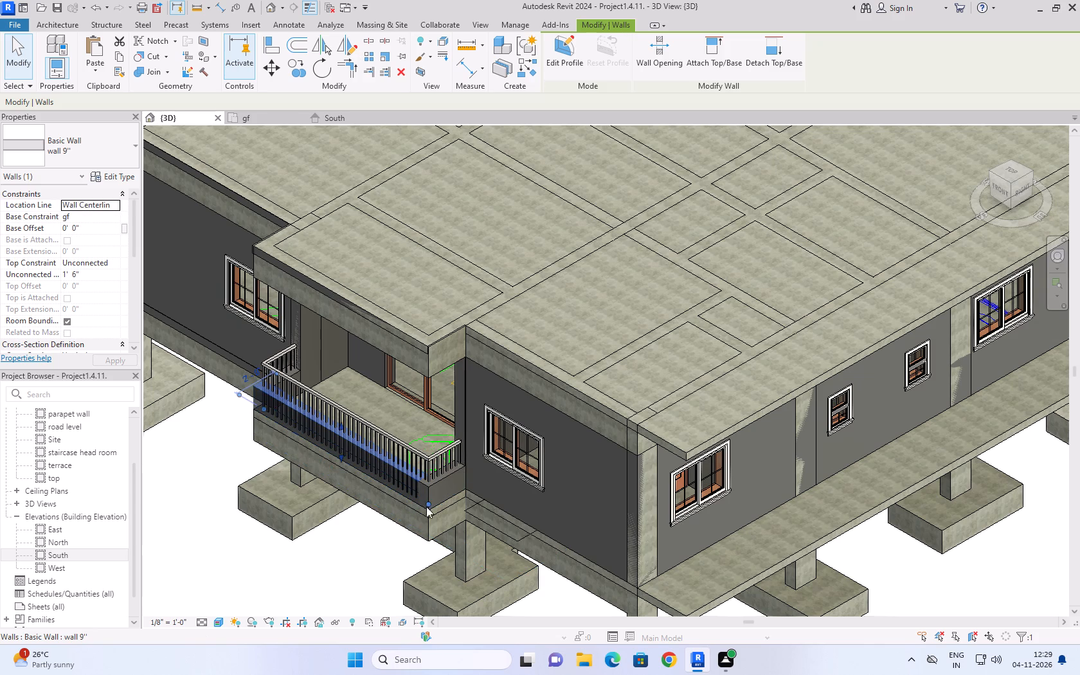
ctrl+click(444, 473)
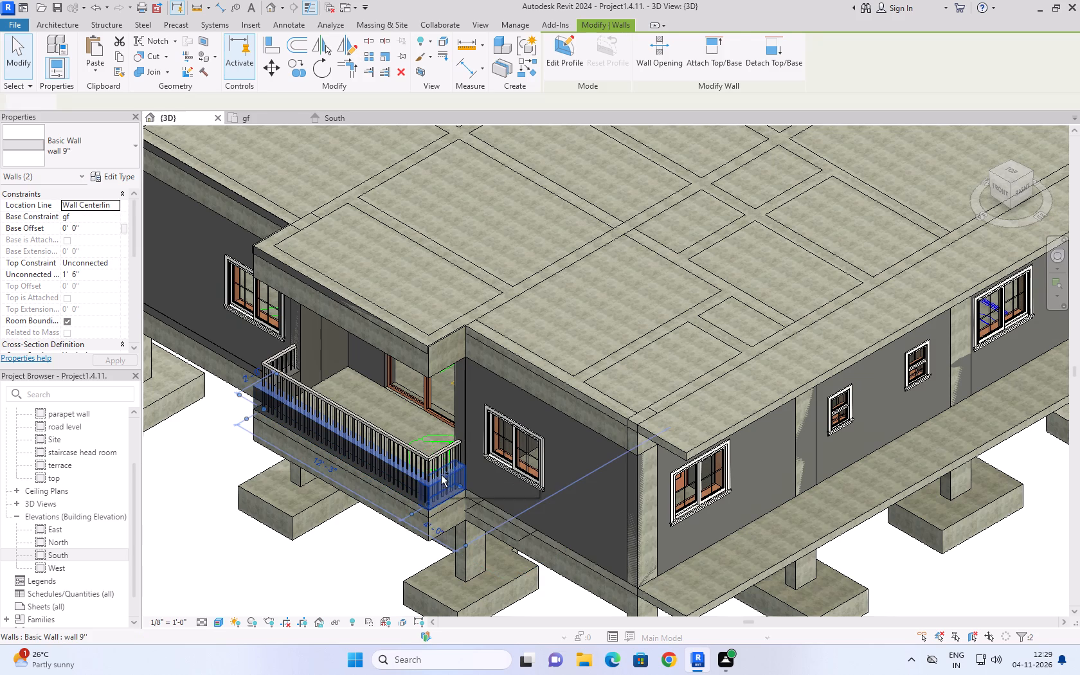
ctrl+click(292, 370)
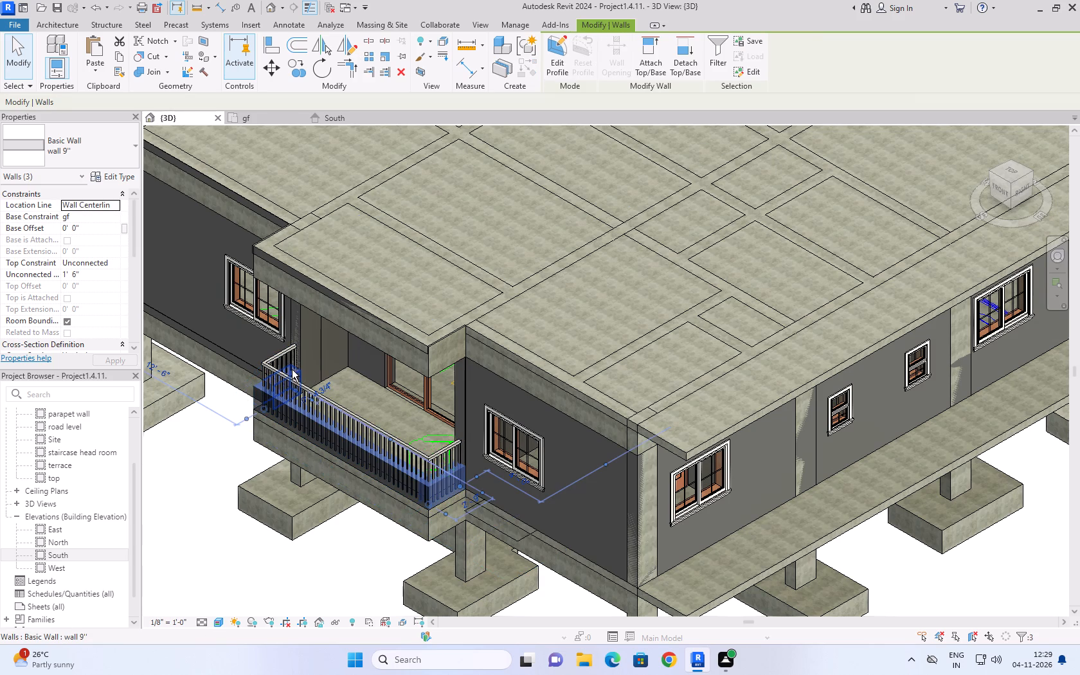
click(93, 270)
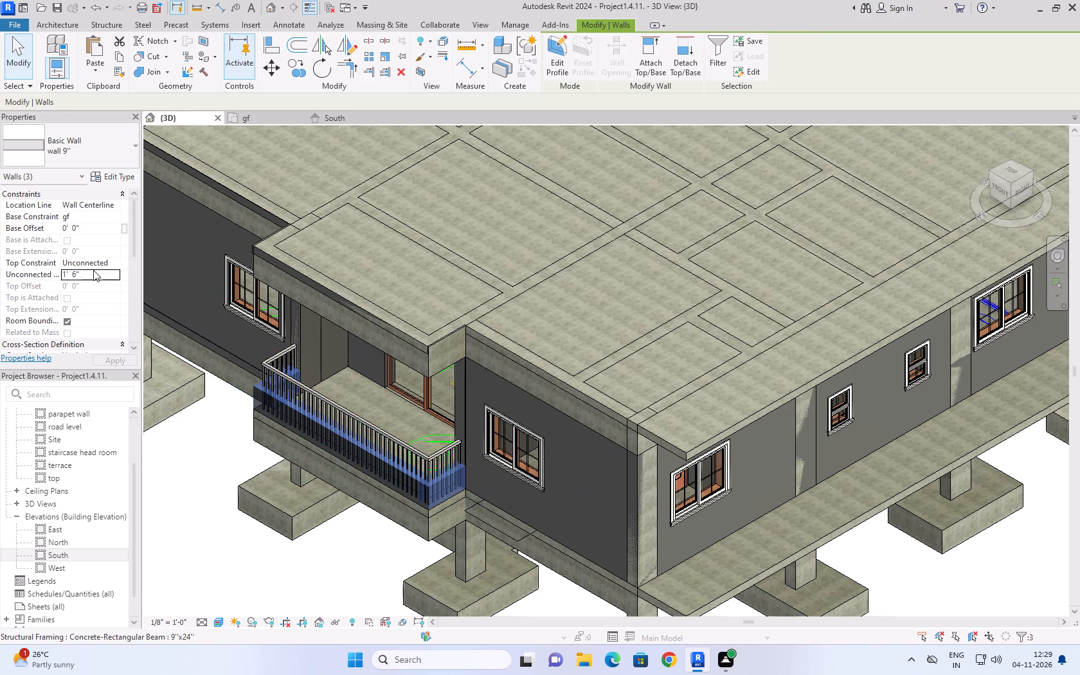
key(1)
key(apostrophe)
click(116, 359)
click(154, 459)
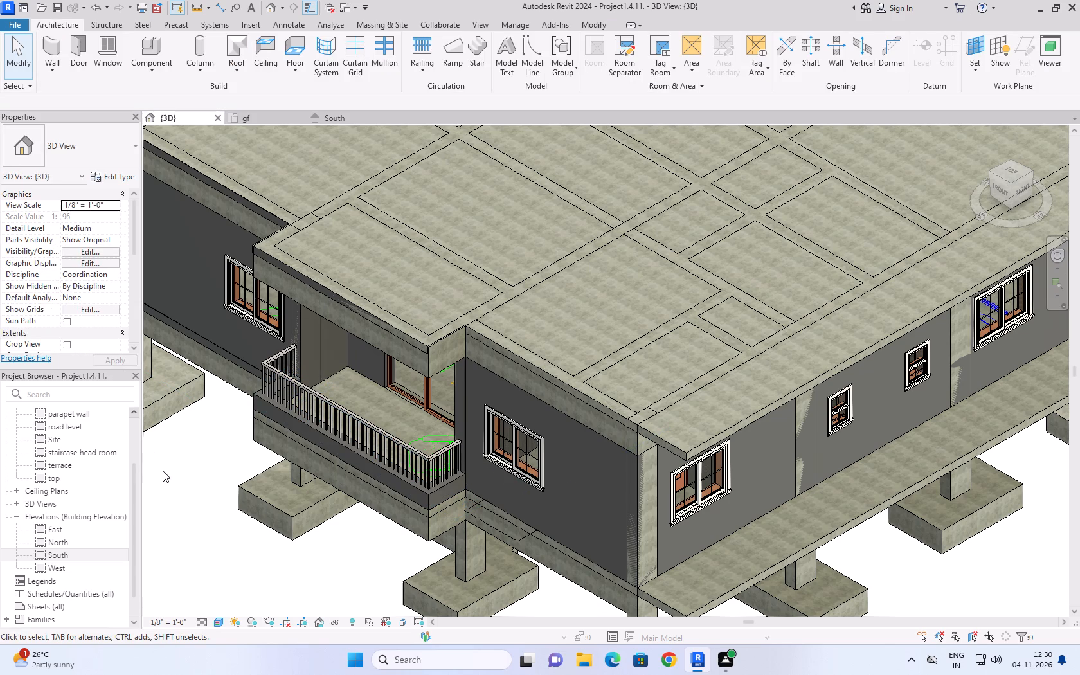
click(181, 489)
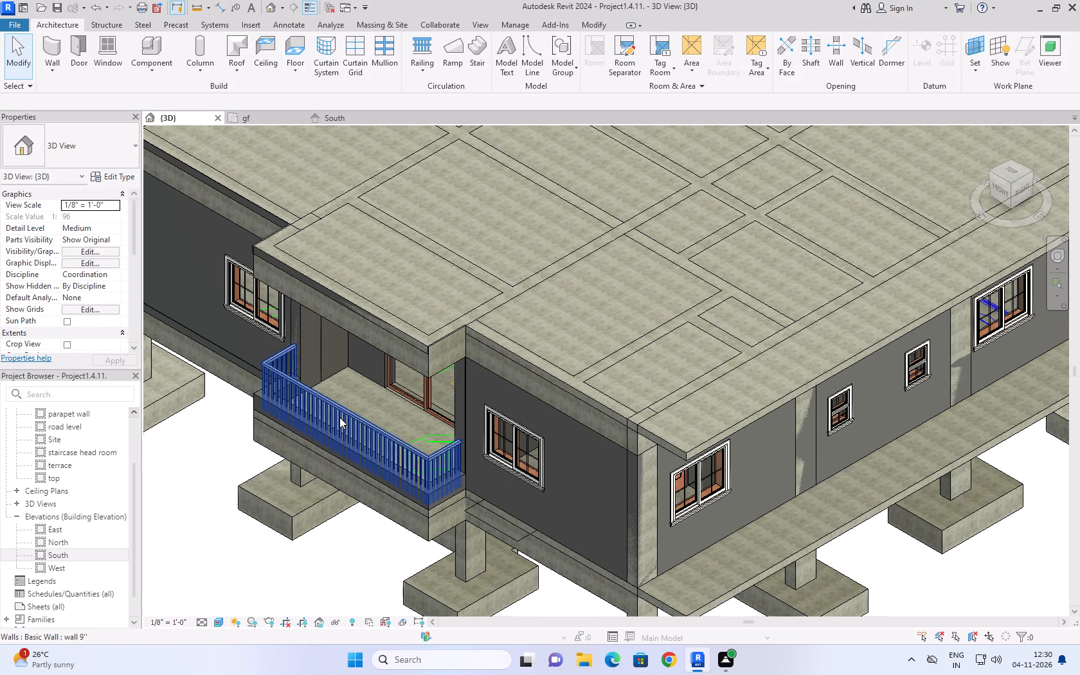
Change the balcony railing's type to Glass Panel - Bottom Fill.
click(339, 417)
click(125, 153)
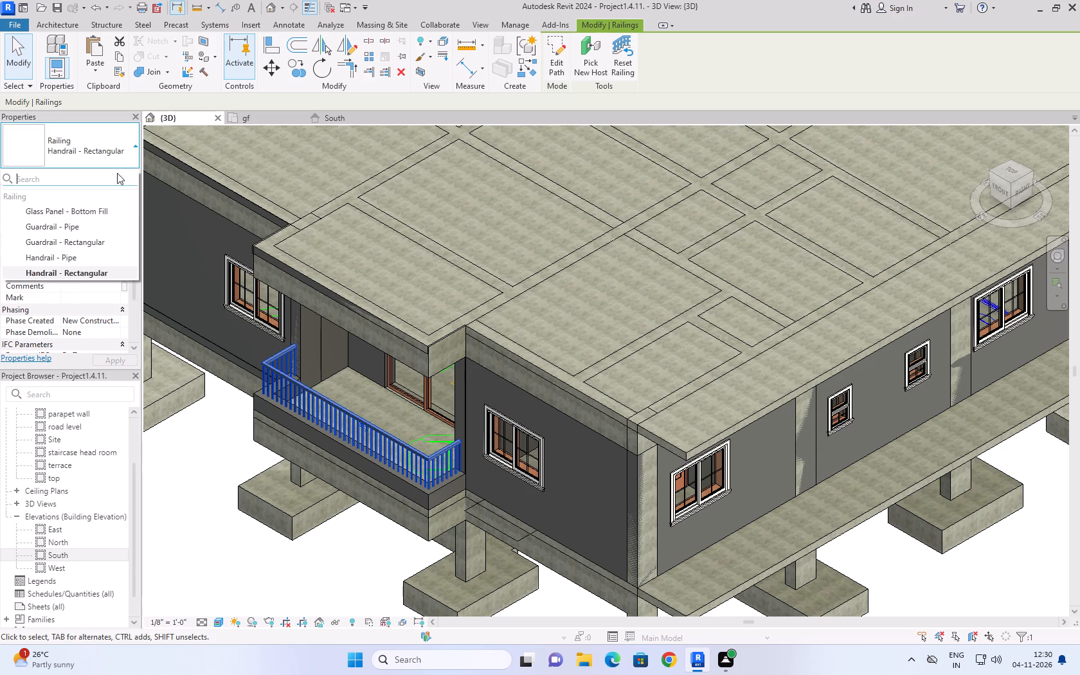
scroll(84, 241, down, 4)
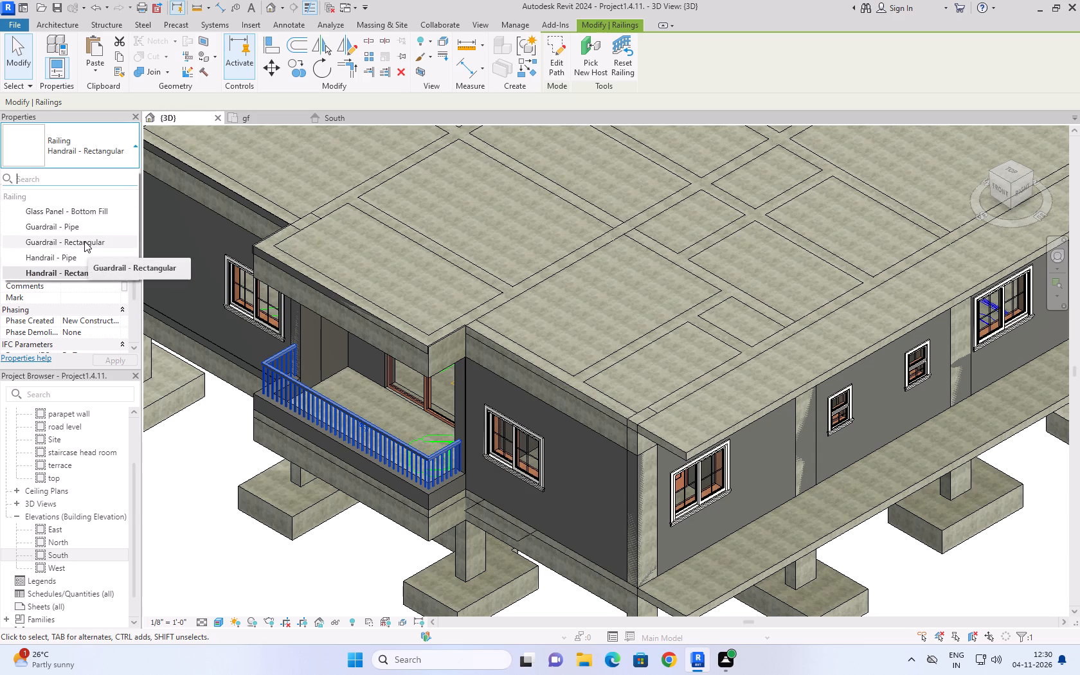
scroll(84, 241, up, 3)
click(69, 215)
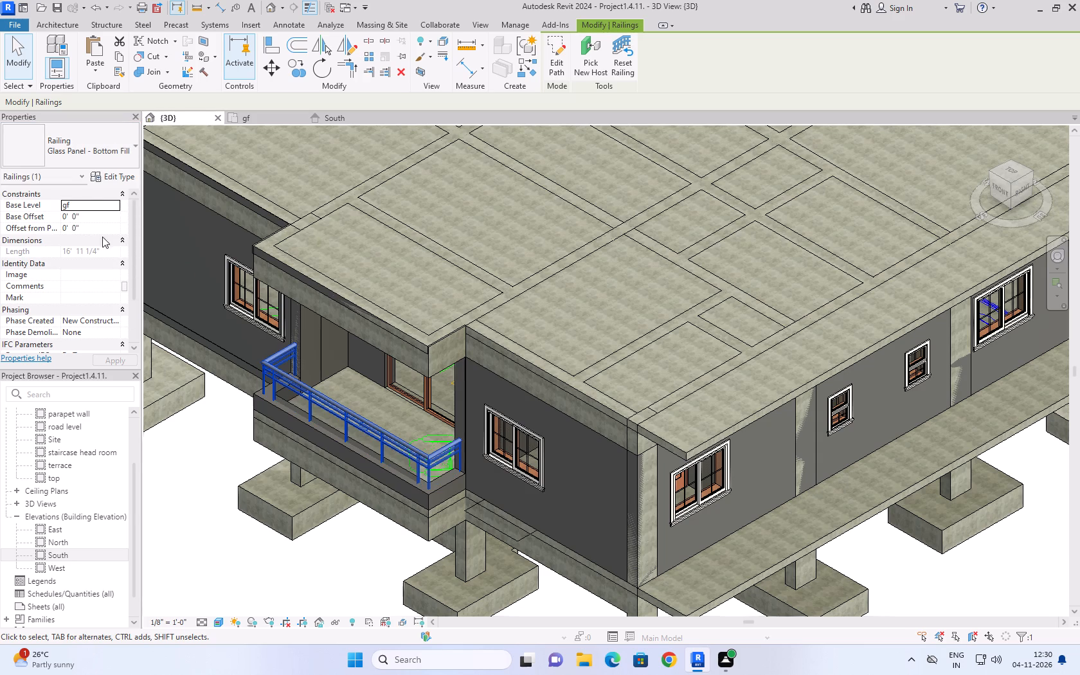
click(80, 155)
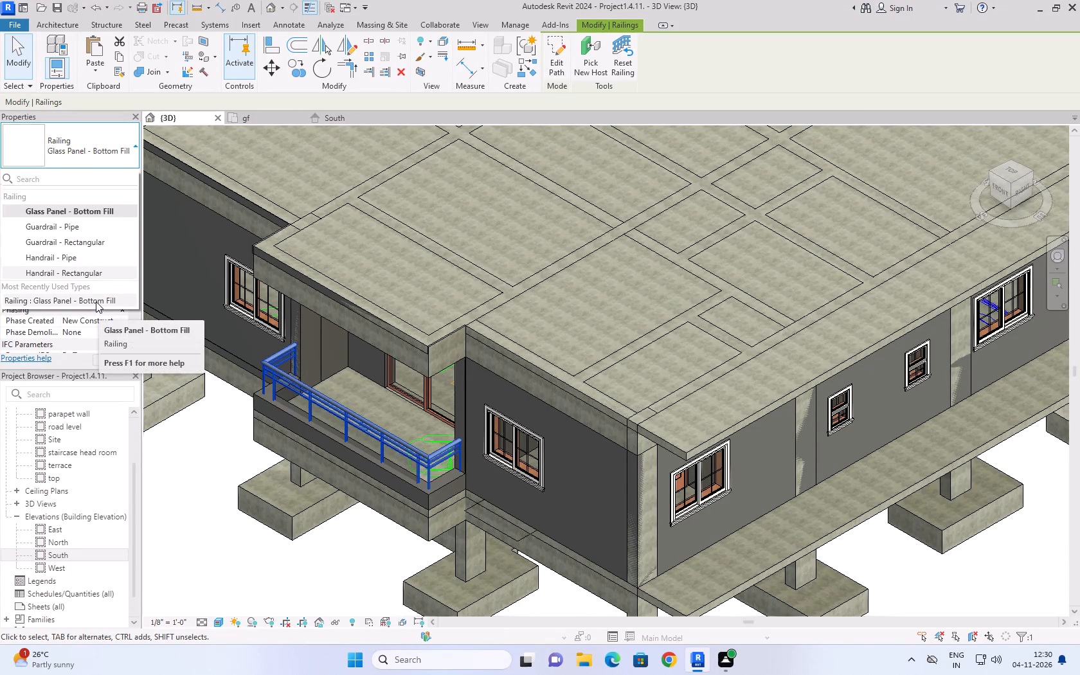
click(223, 500)
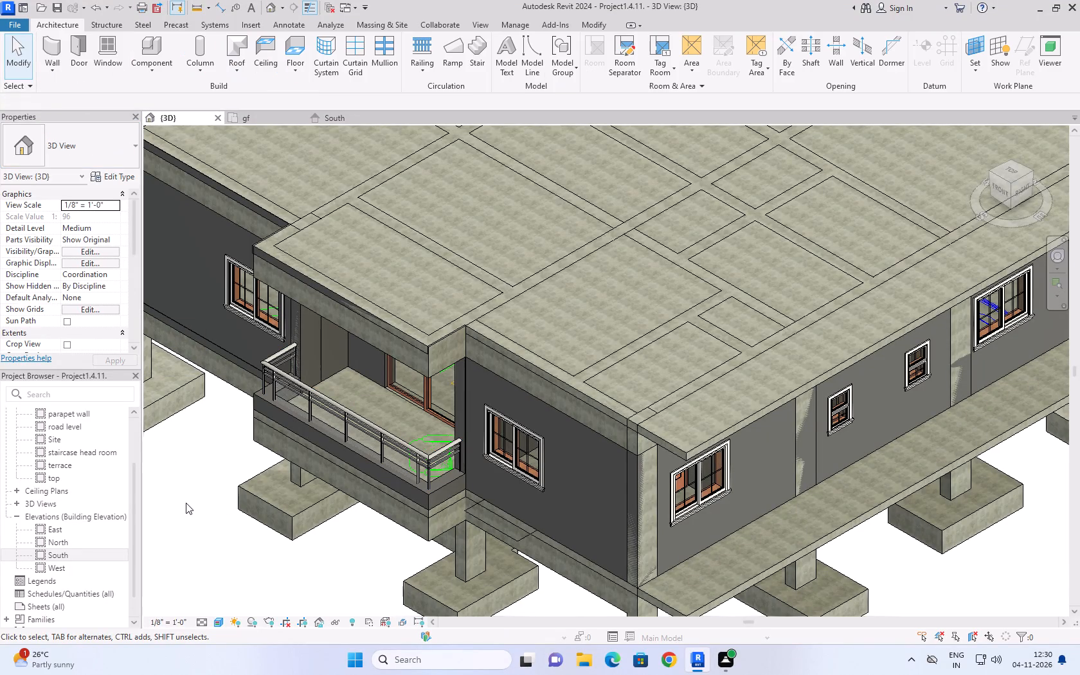
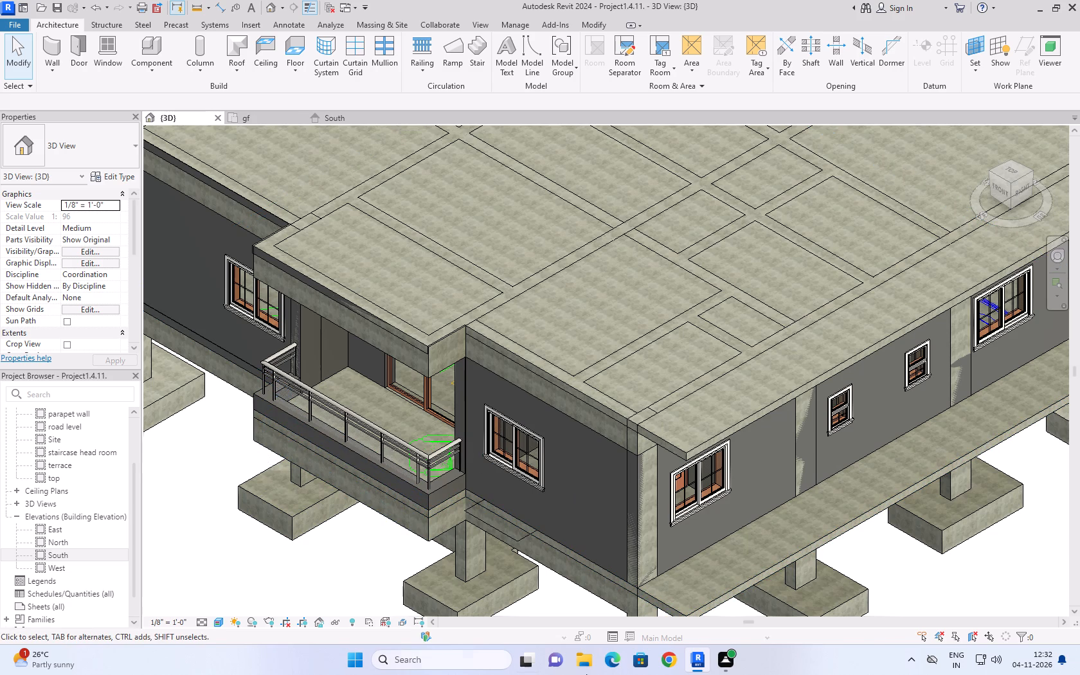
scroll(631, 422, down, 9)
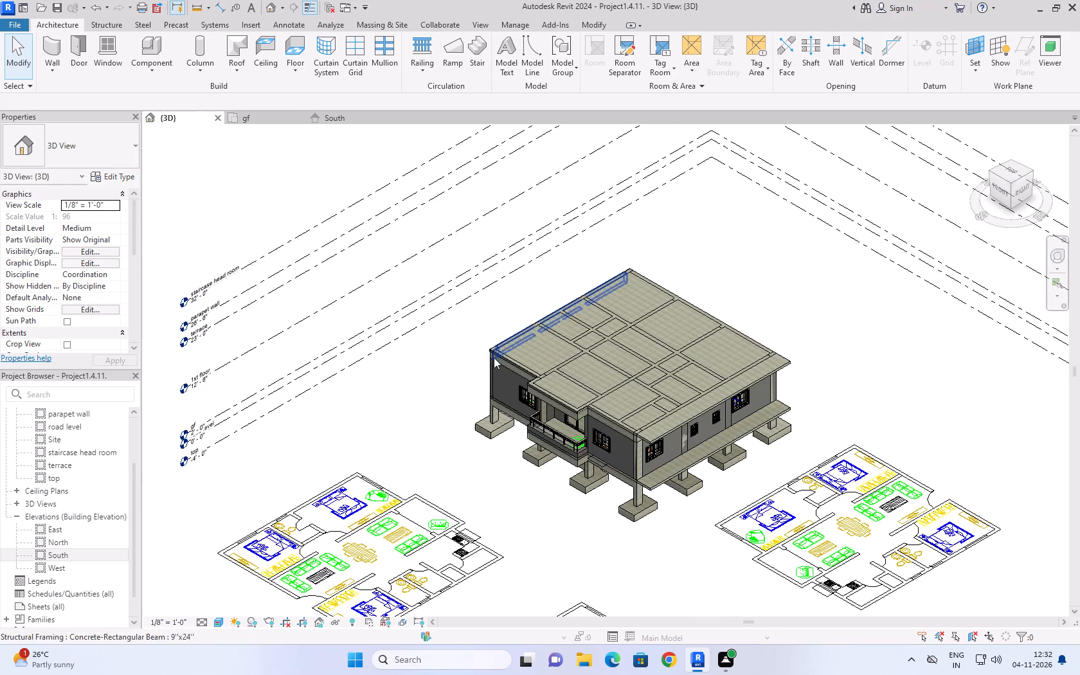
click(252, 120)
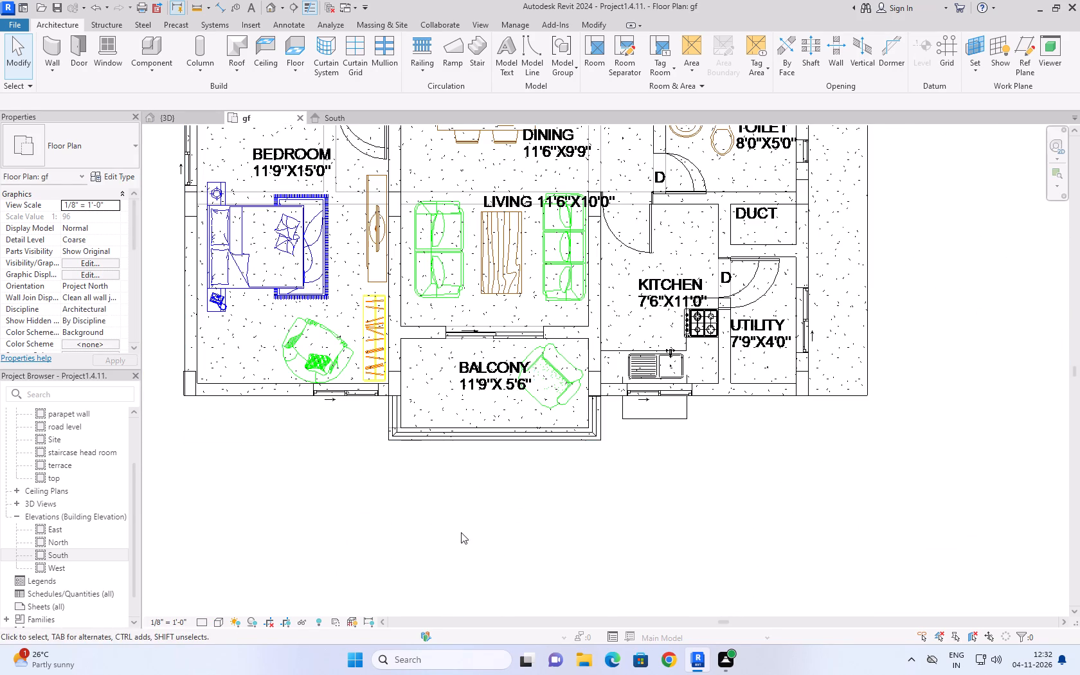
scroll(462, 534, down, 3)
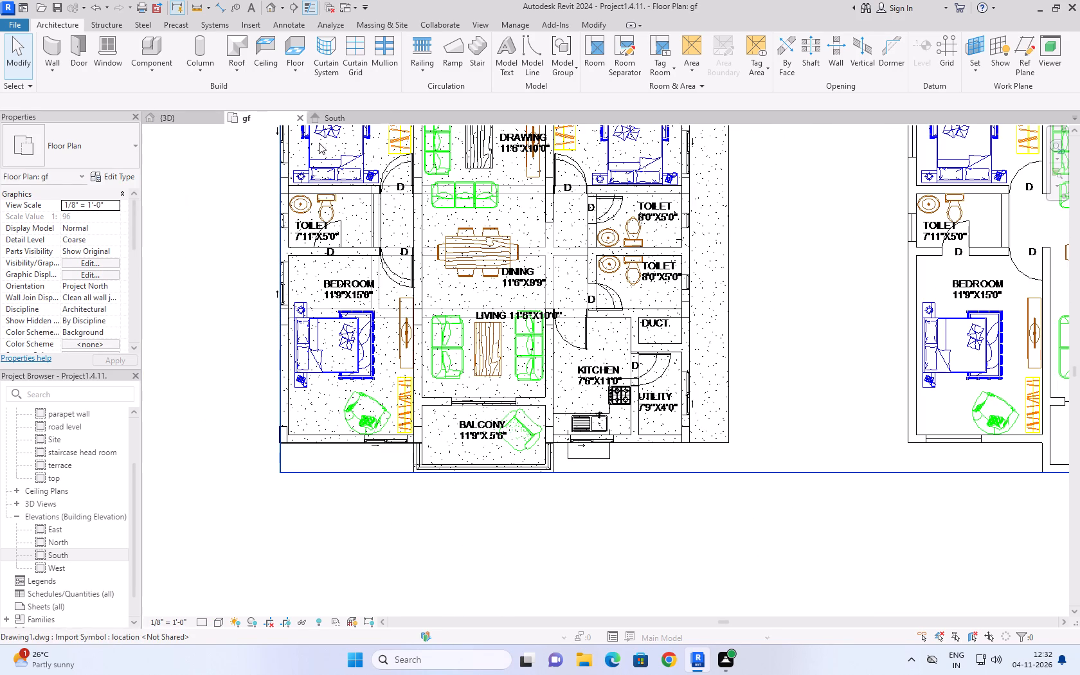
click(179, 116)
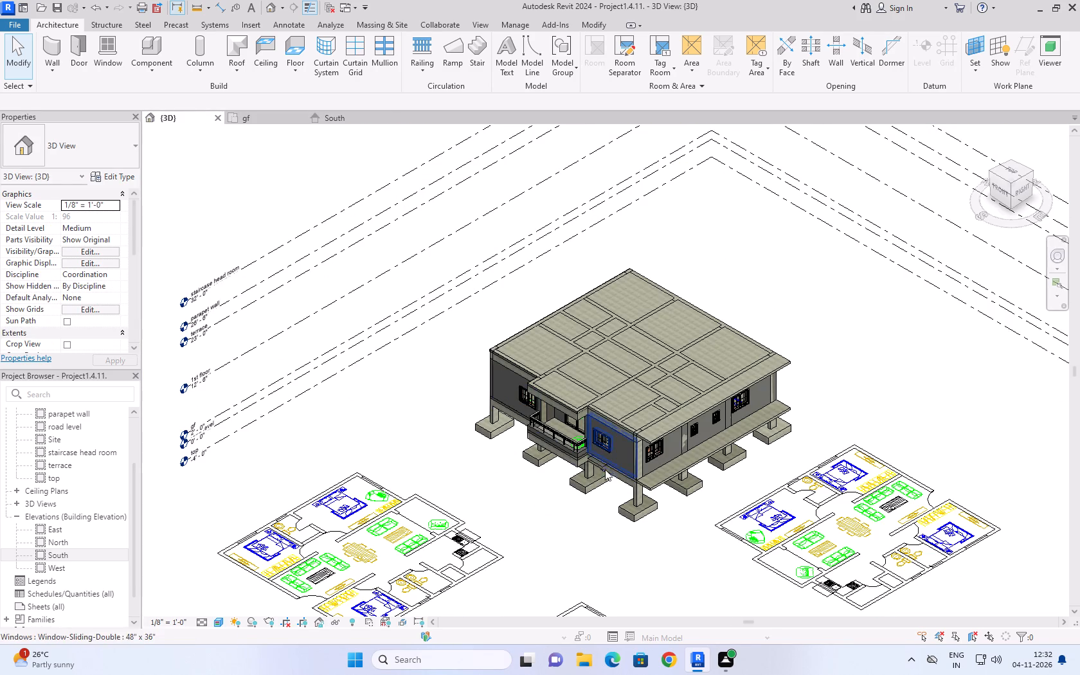
Select the balcony railing in the 3D view and look through the railing types available for it.
scroll(604, 471, up, 10)
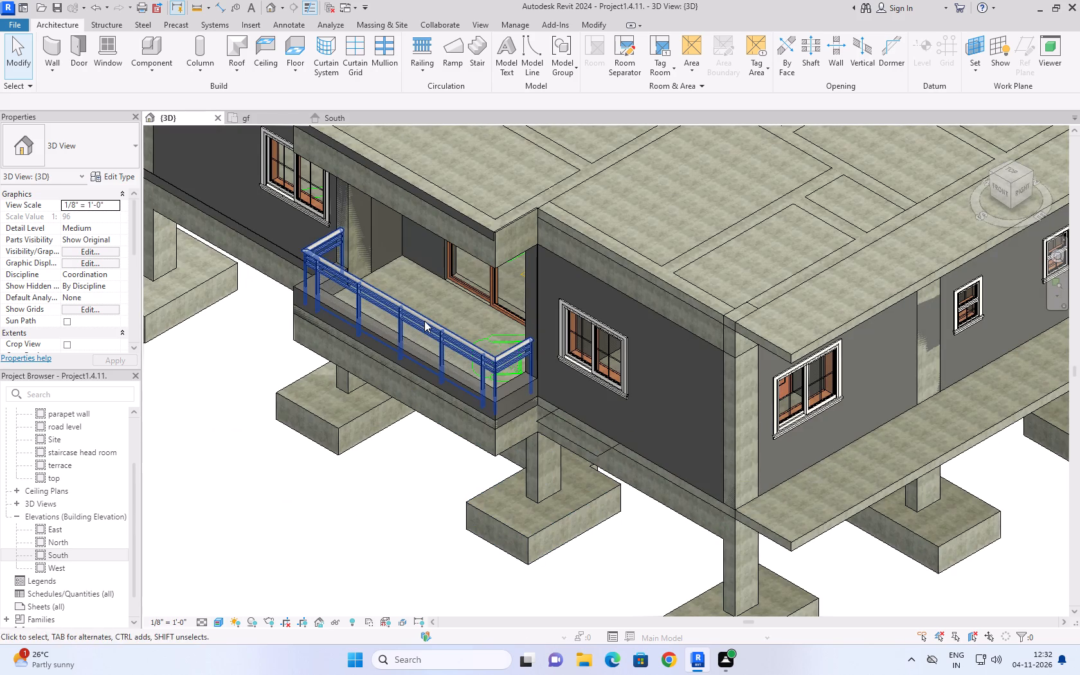
click(424, 321)
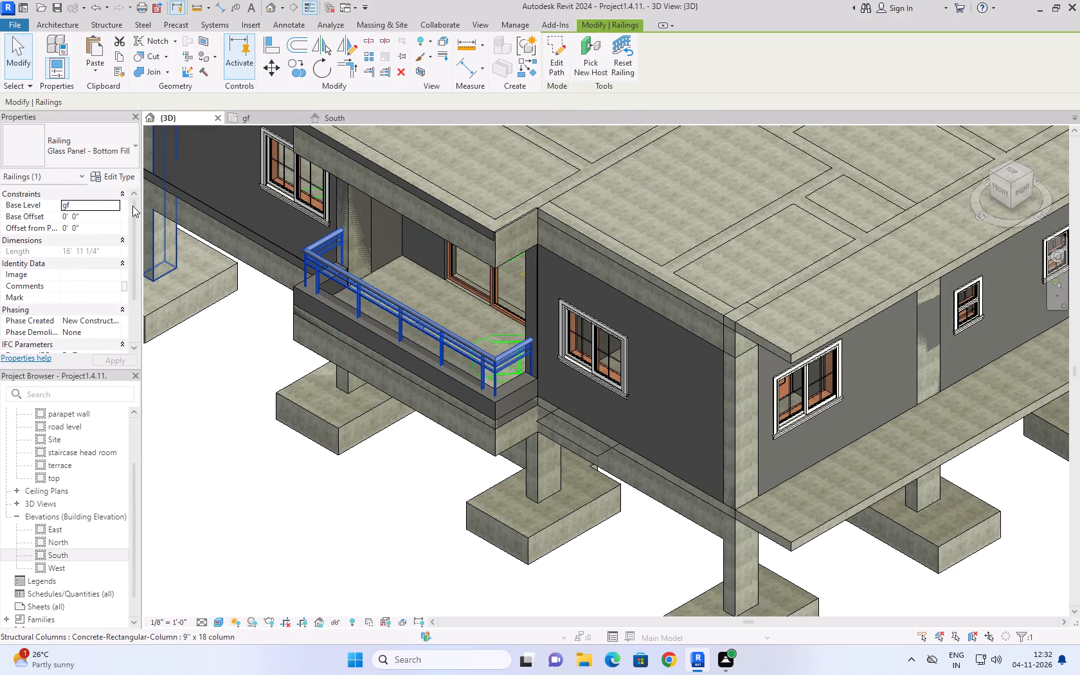
click(109, 149)
scroll(70, 232, down, 3)
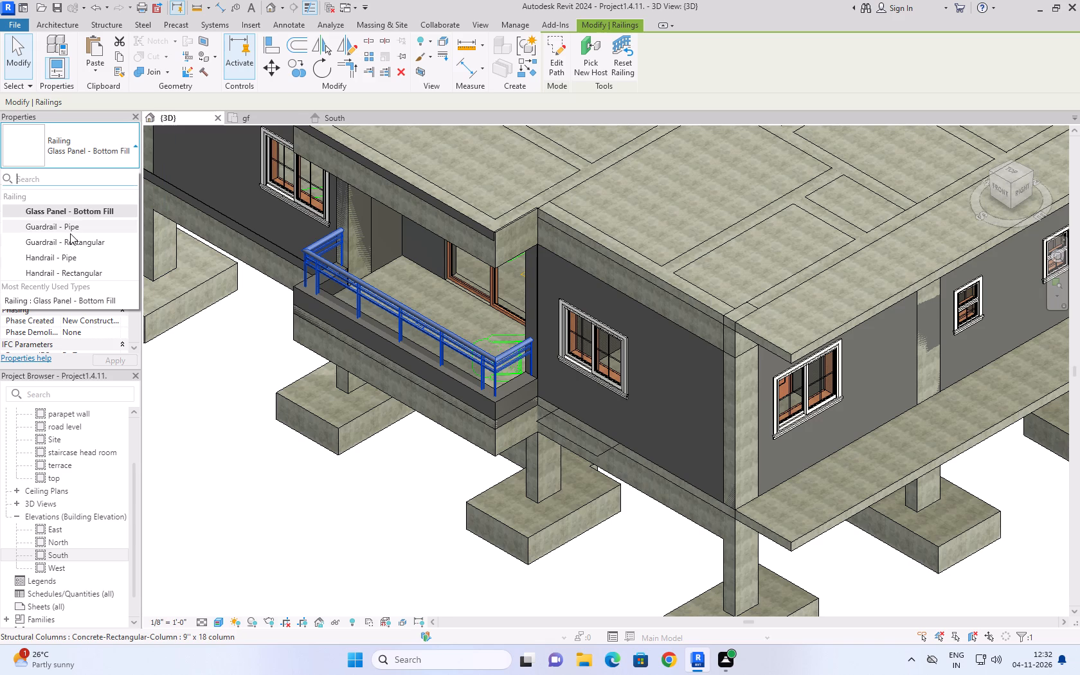
scroll(70, 233, down, 6)
scroll(70, 233, up, 5)
click(107, 135)
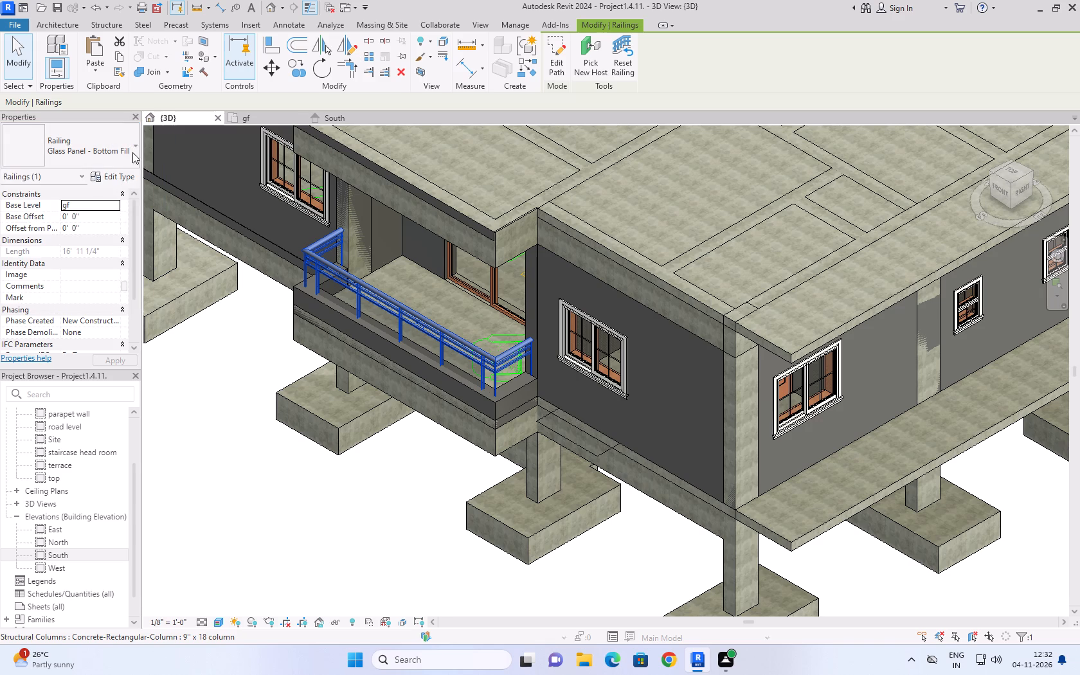
click(69, 24)
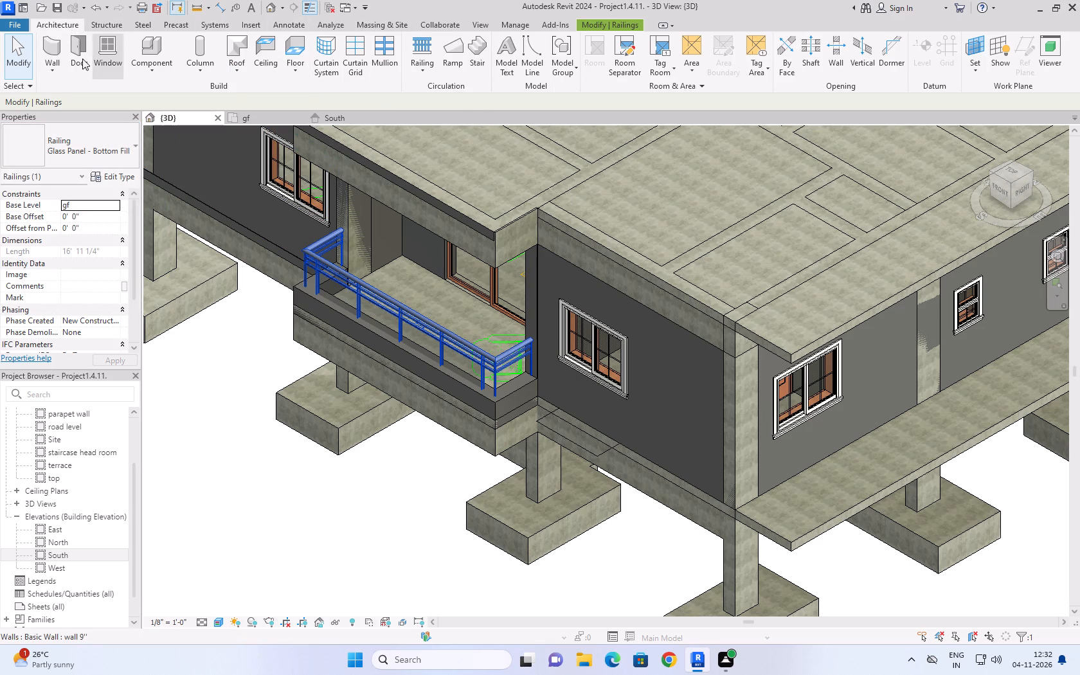
click(118, 147)
click(118, 147)
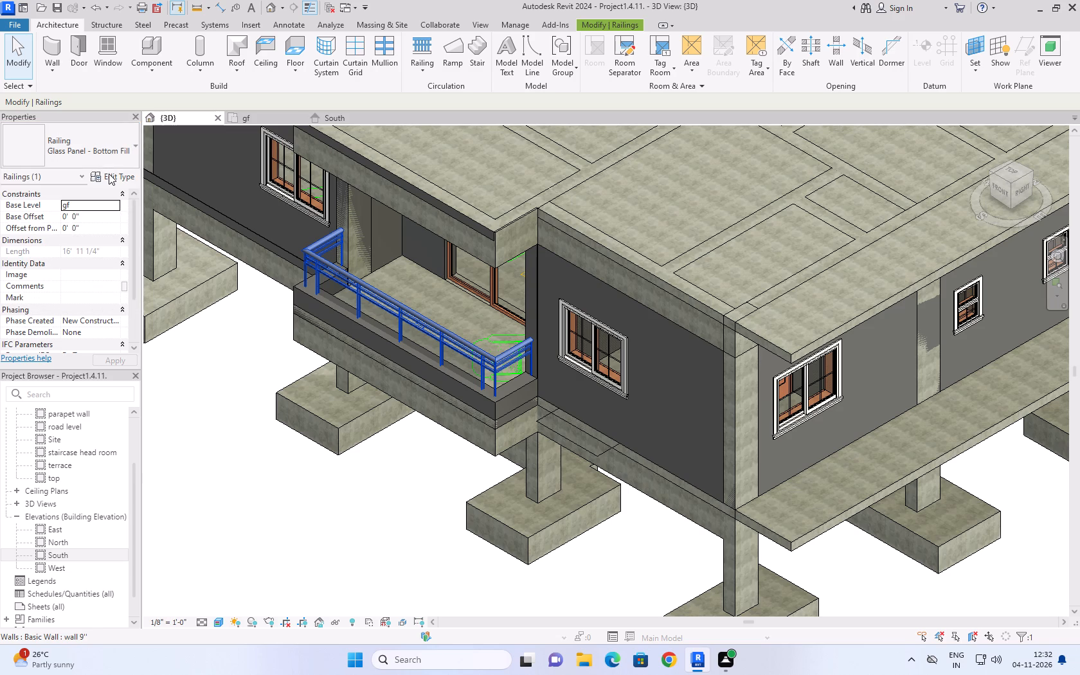
Examine the type properties of the balcony's Glass Panel - Bottom Fill railing, including its top rail and handrail parameters.
click(109, 174)
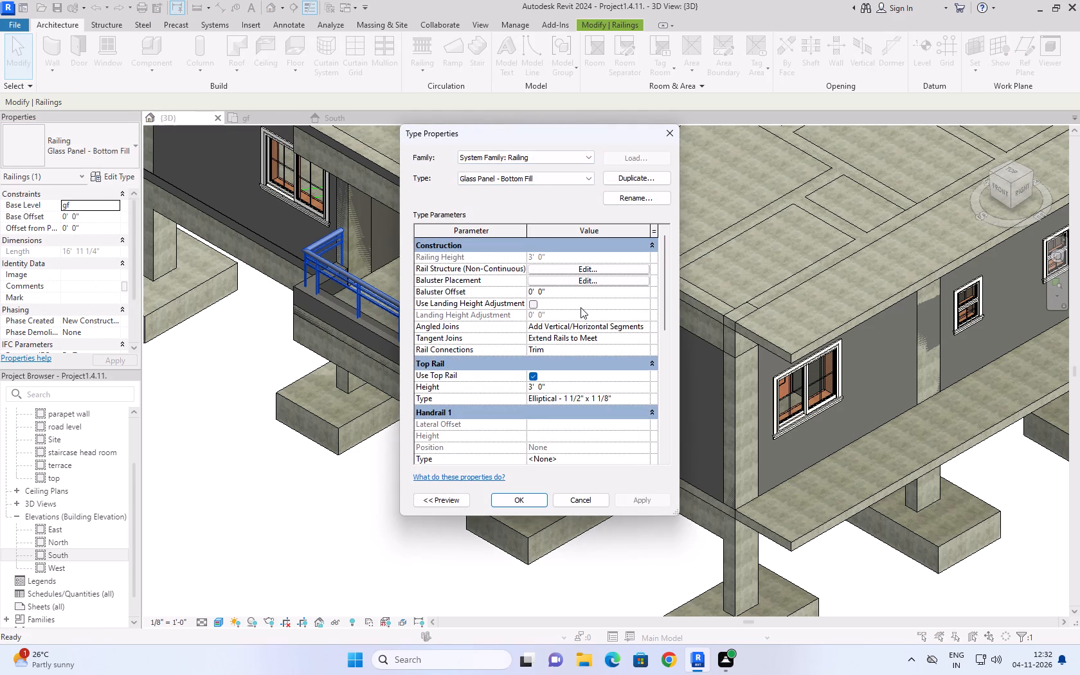
scroll(571, 327, down, 5)
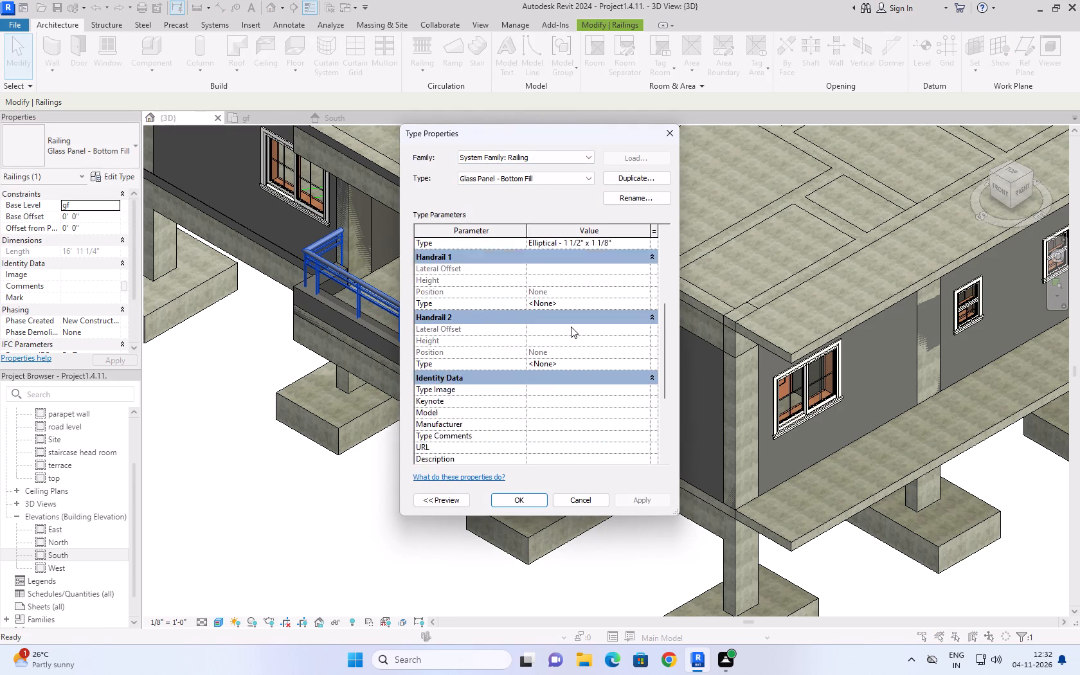
scroll(571, 327, down, 10)
scroll(571, 327, up, 10)
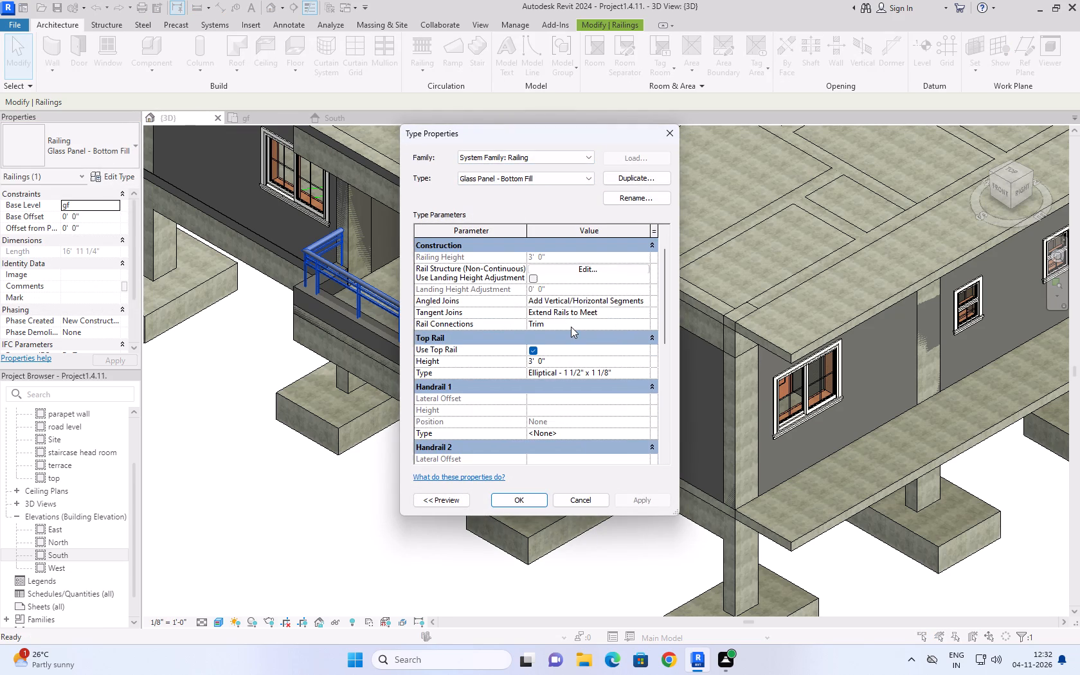
scroll(571, 327, up, 4)
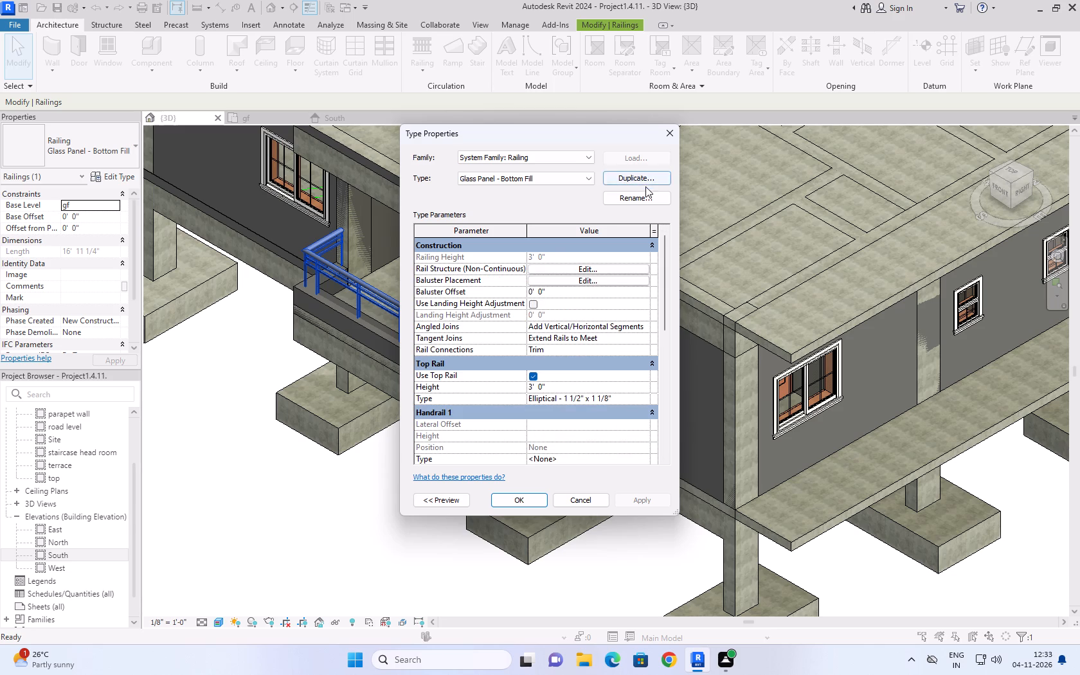
click(646, 149)
scroll(577, 362, down, 5)
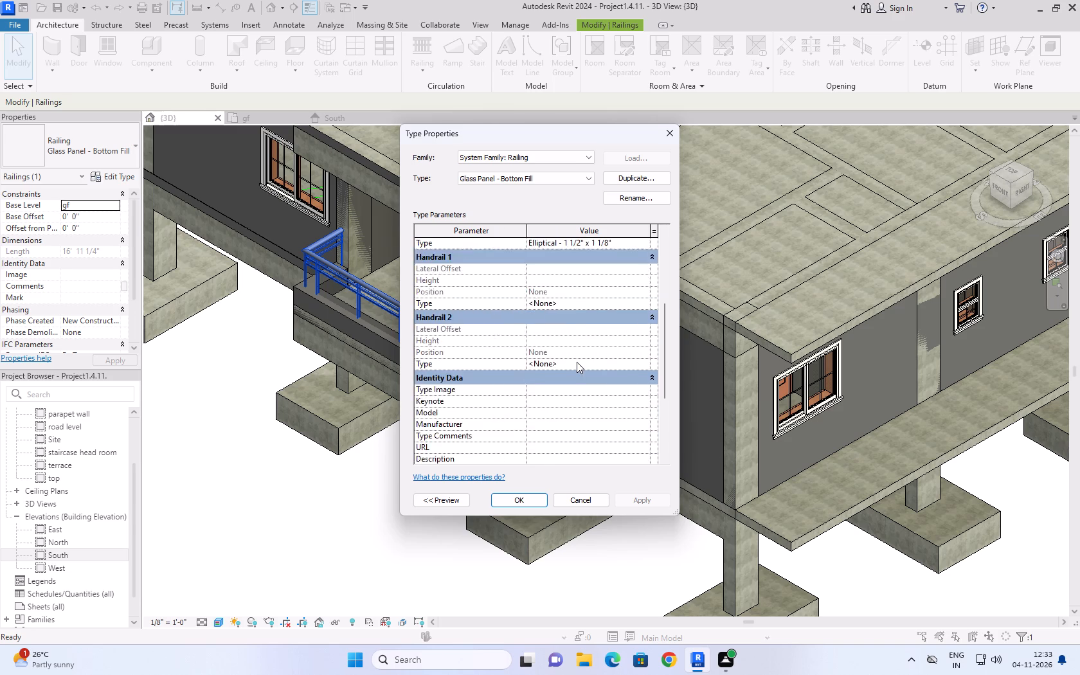
scroll(577, 362, up, 3)
Inspect the railing's top rail type Elliptical - 1 1/2" x 1 1/8" and its default join options, then close the type properties.
click(636, 339)
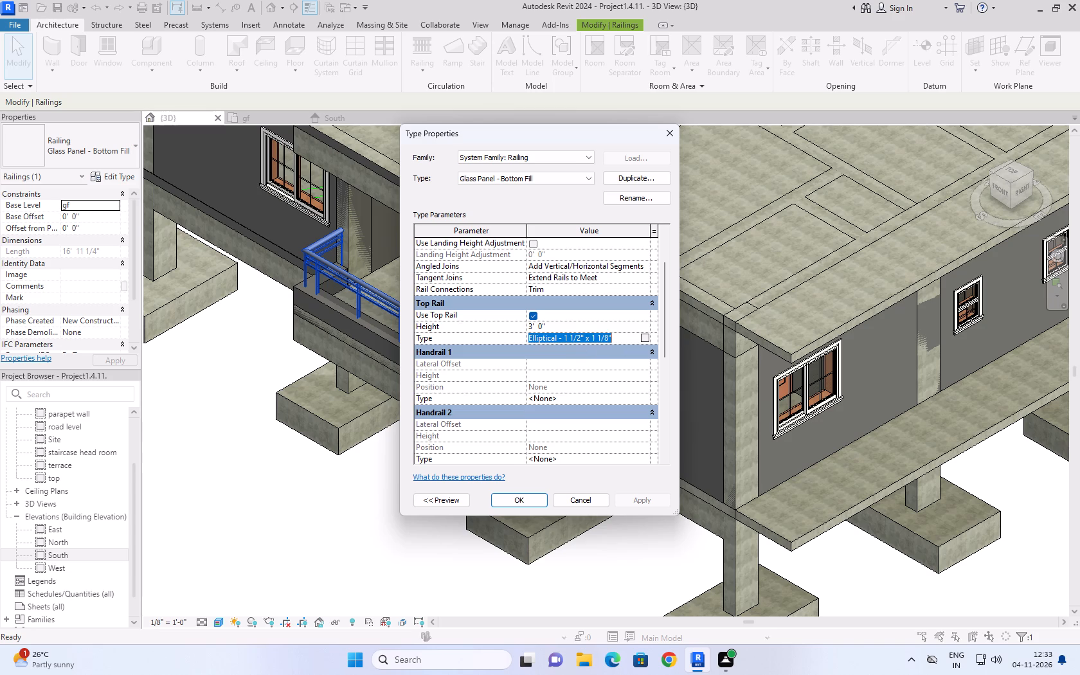
click(643, 338)
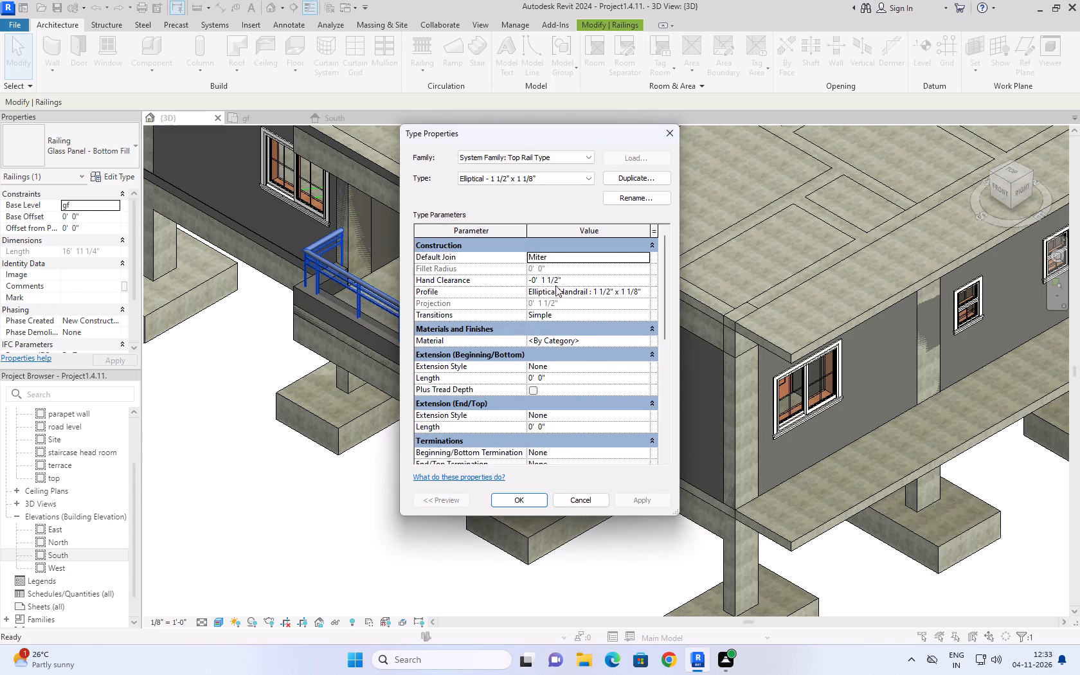
click(557, 260)
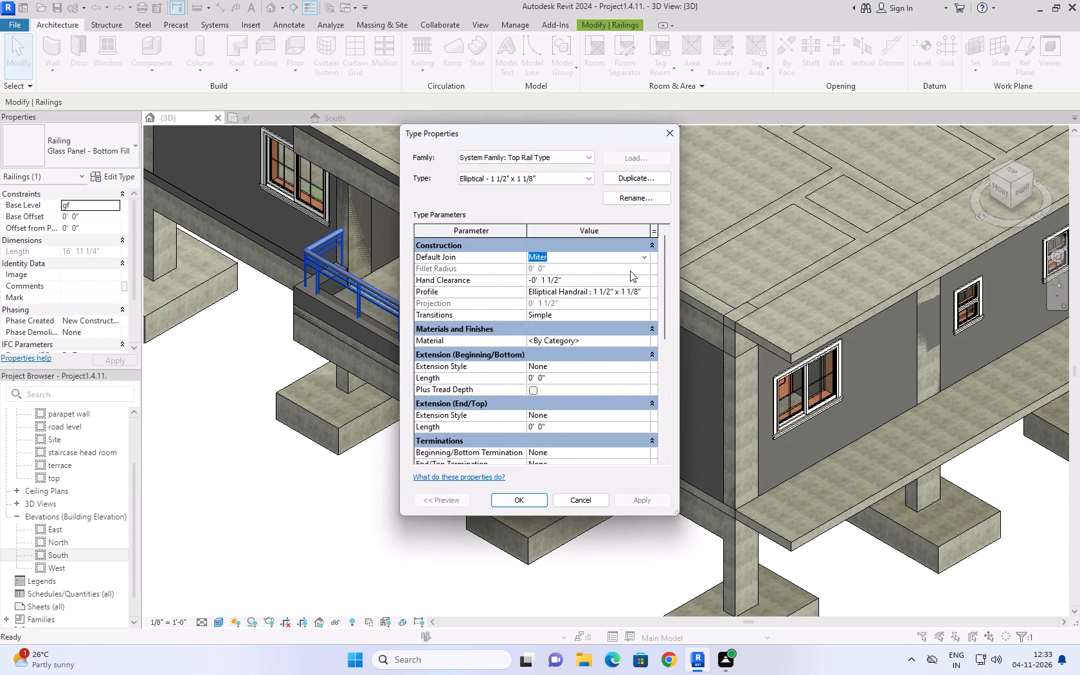
click(646, 257)
click(649, 256)
click(672, 130)
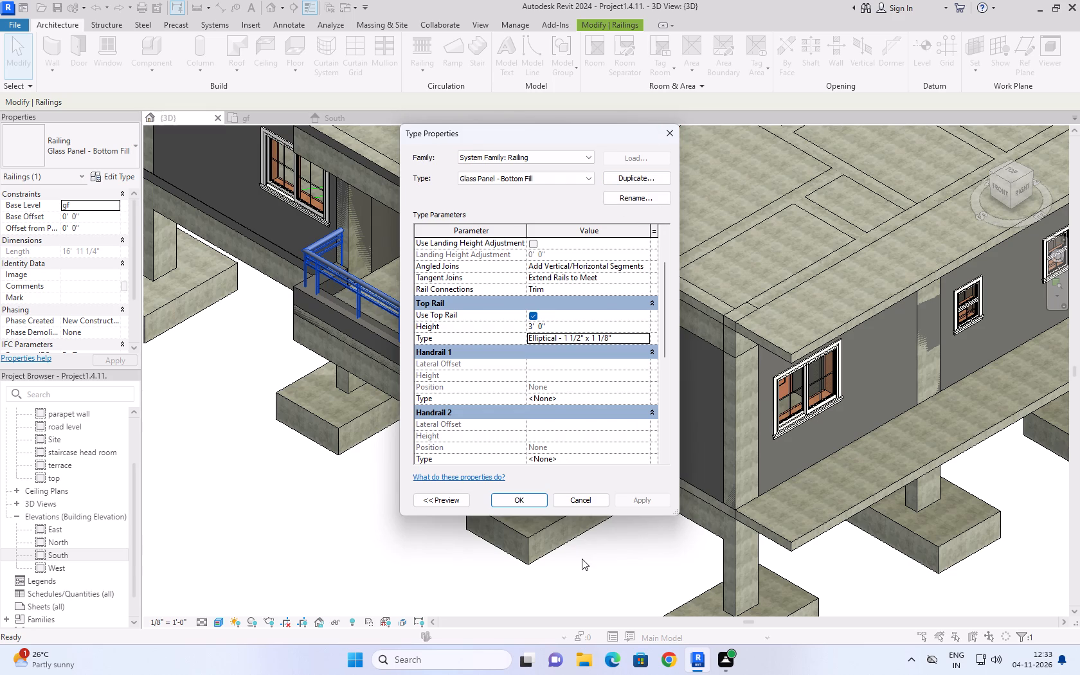
click(535, 498)
click(359, 500)
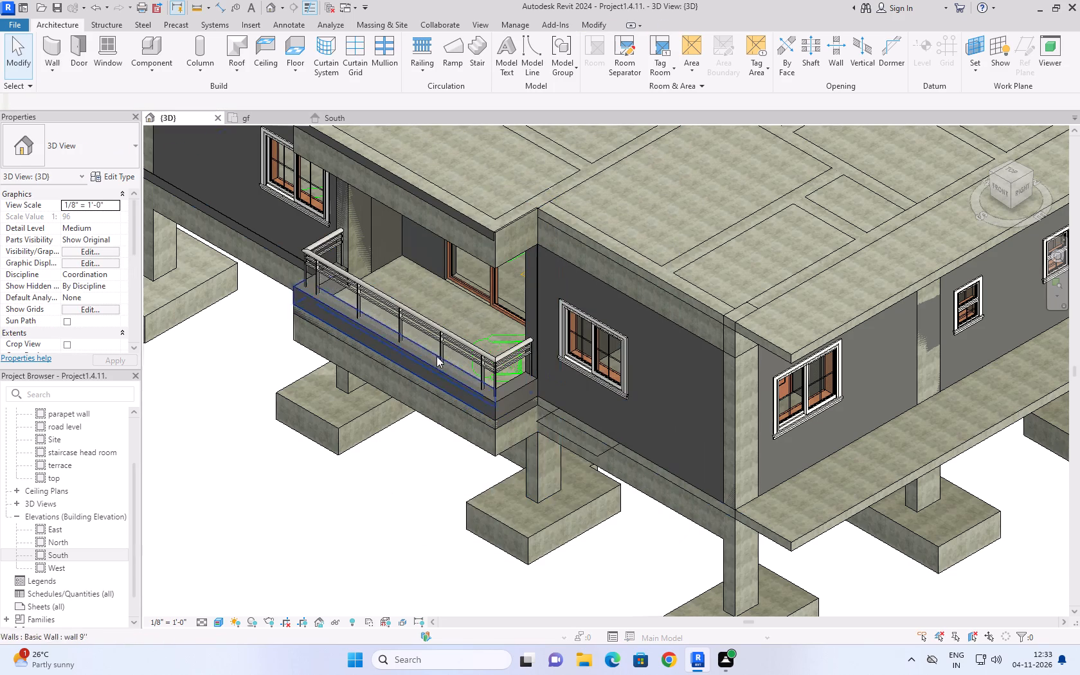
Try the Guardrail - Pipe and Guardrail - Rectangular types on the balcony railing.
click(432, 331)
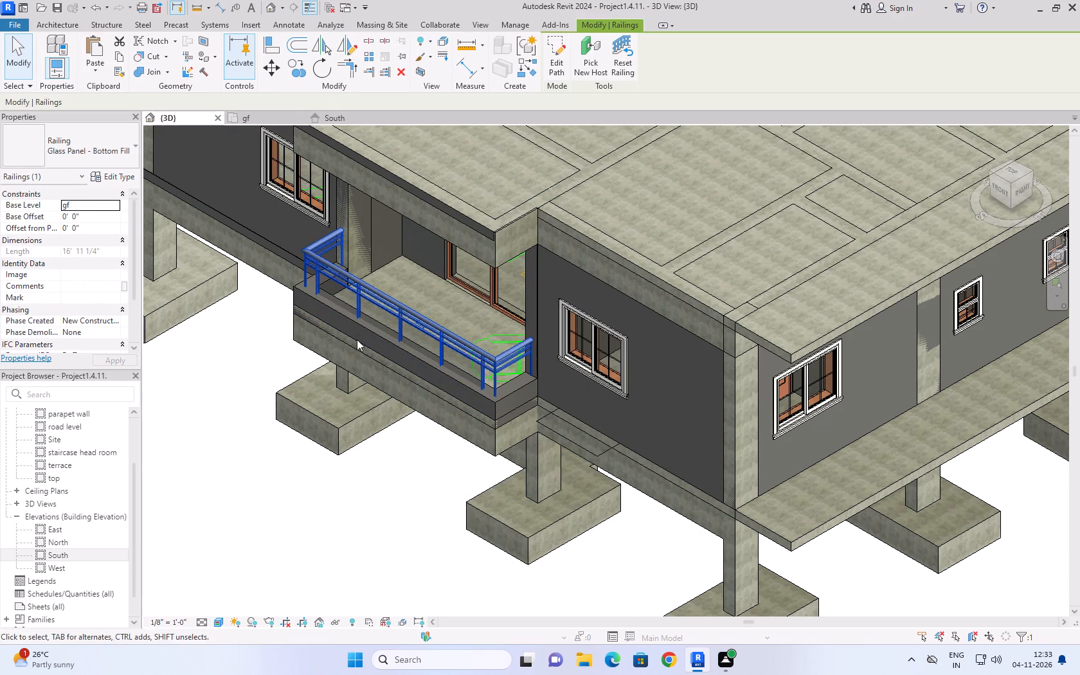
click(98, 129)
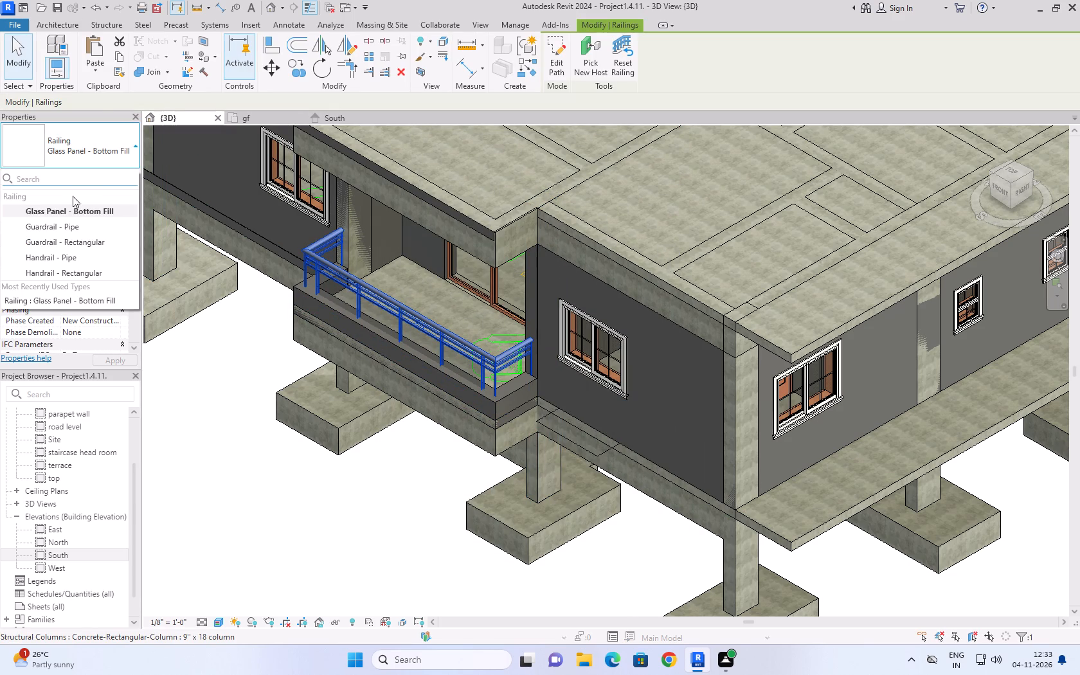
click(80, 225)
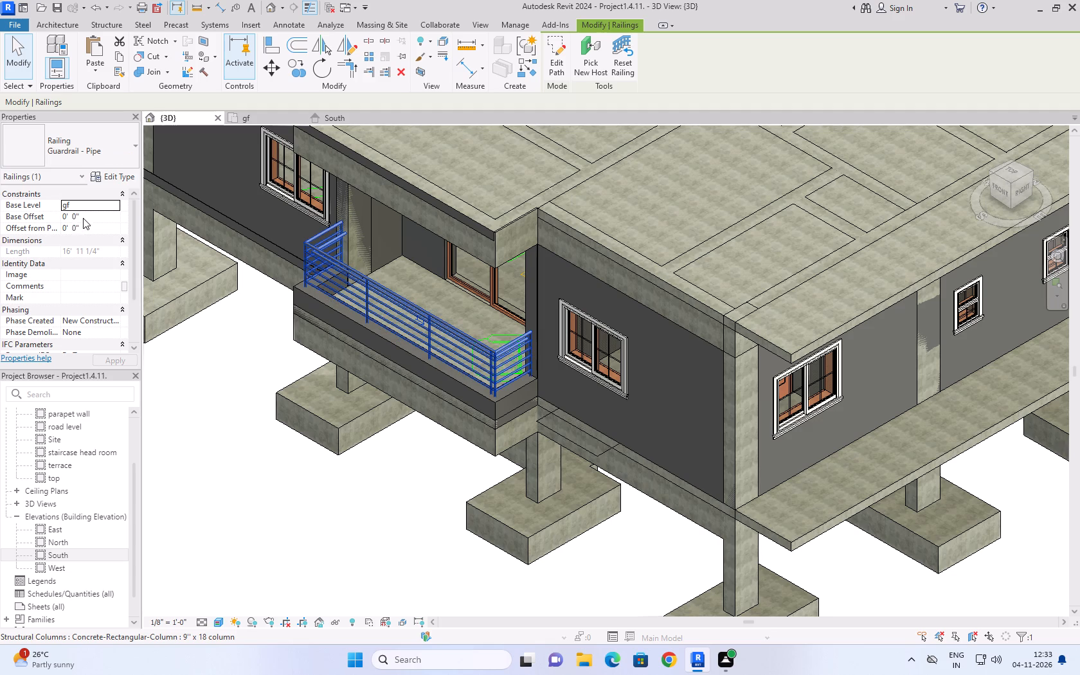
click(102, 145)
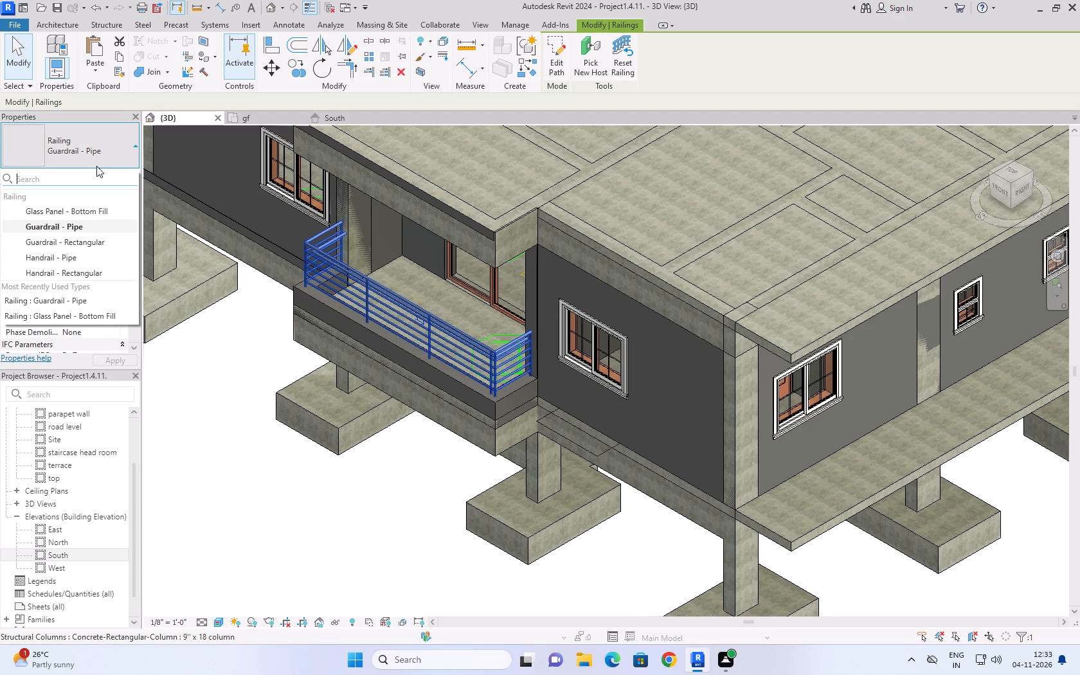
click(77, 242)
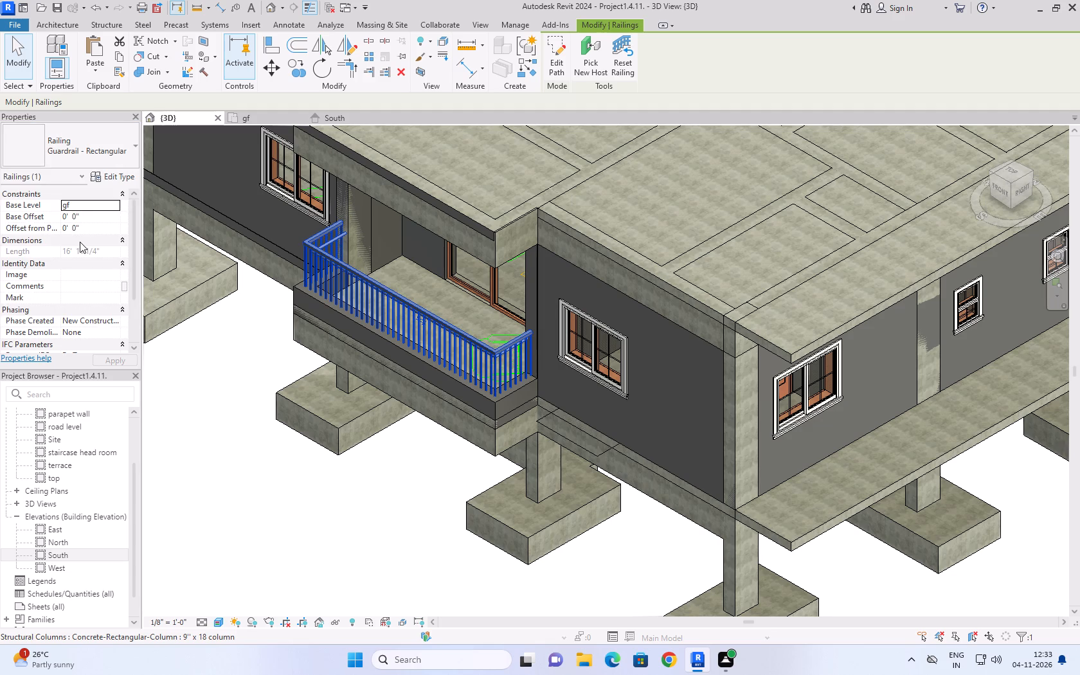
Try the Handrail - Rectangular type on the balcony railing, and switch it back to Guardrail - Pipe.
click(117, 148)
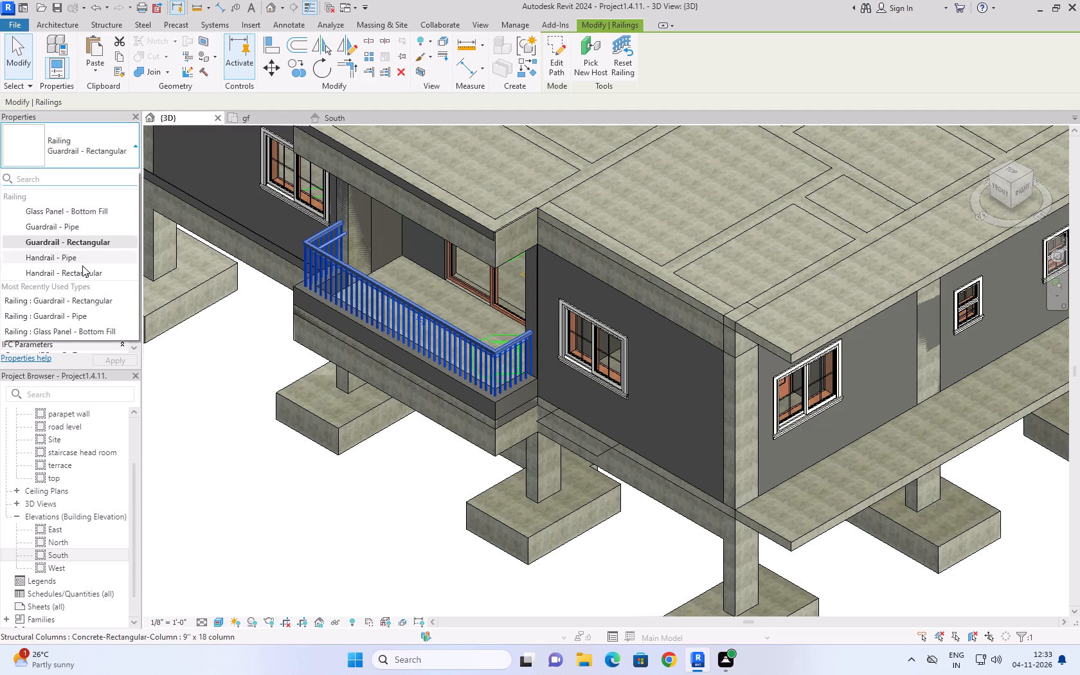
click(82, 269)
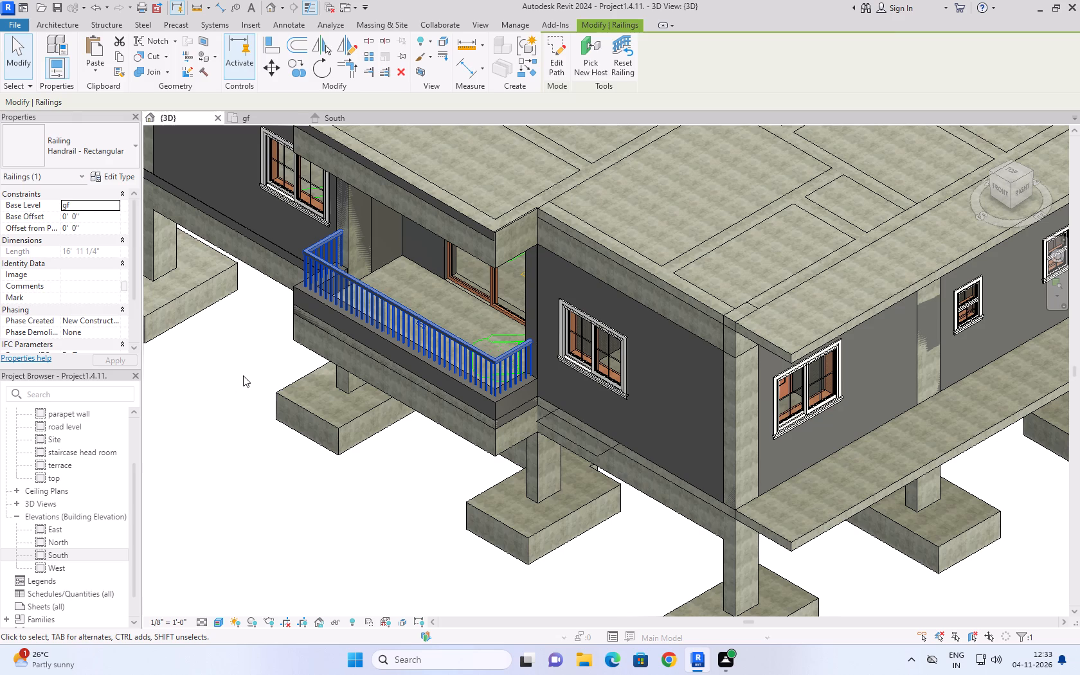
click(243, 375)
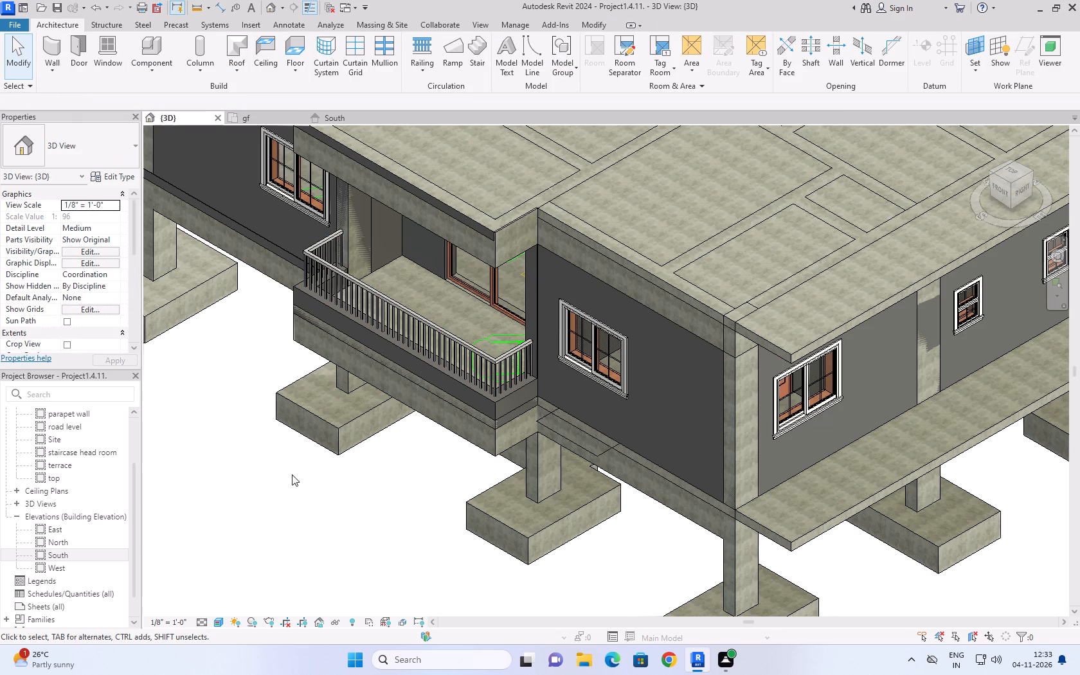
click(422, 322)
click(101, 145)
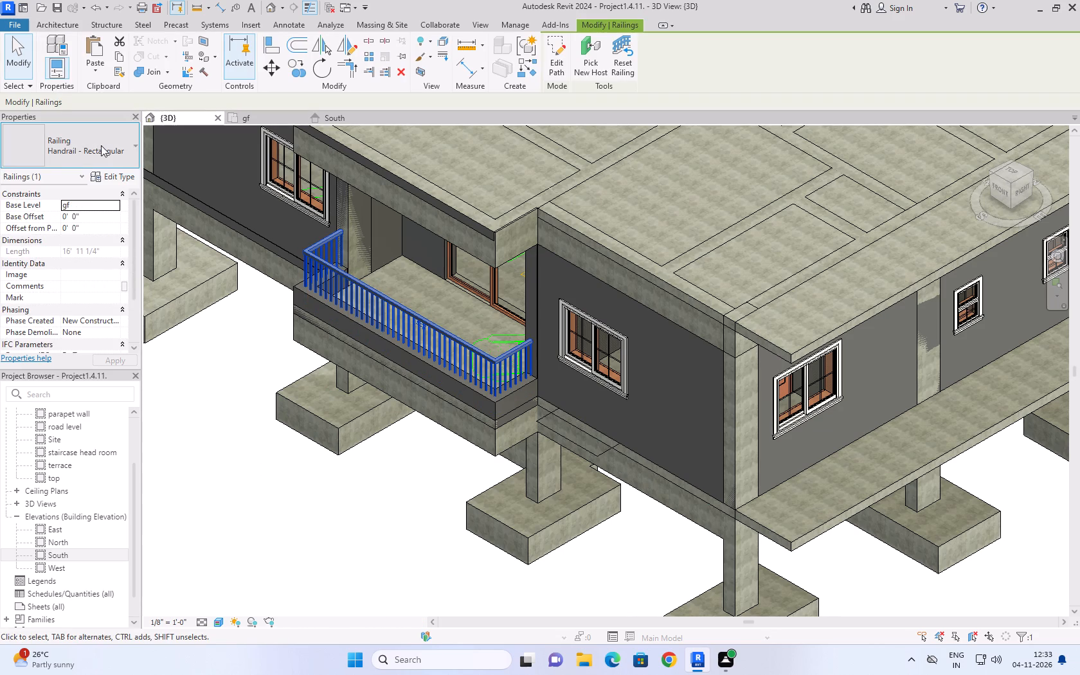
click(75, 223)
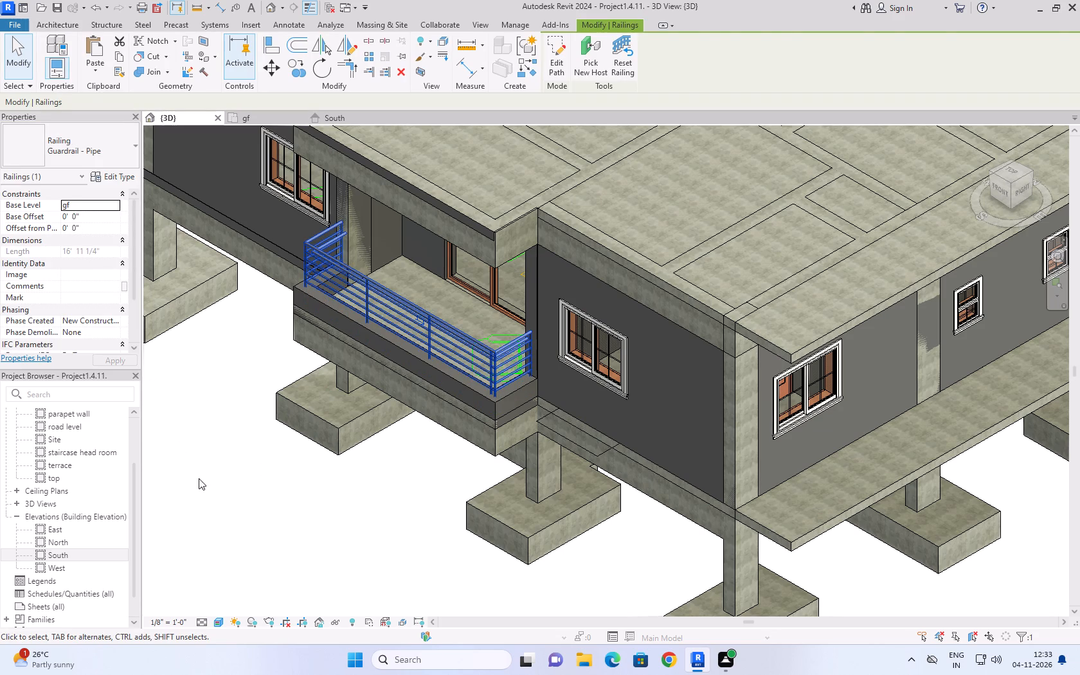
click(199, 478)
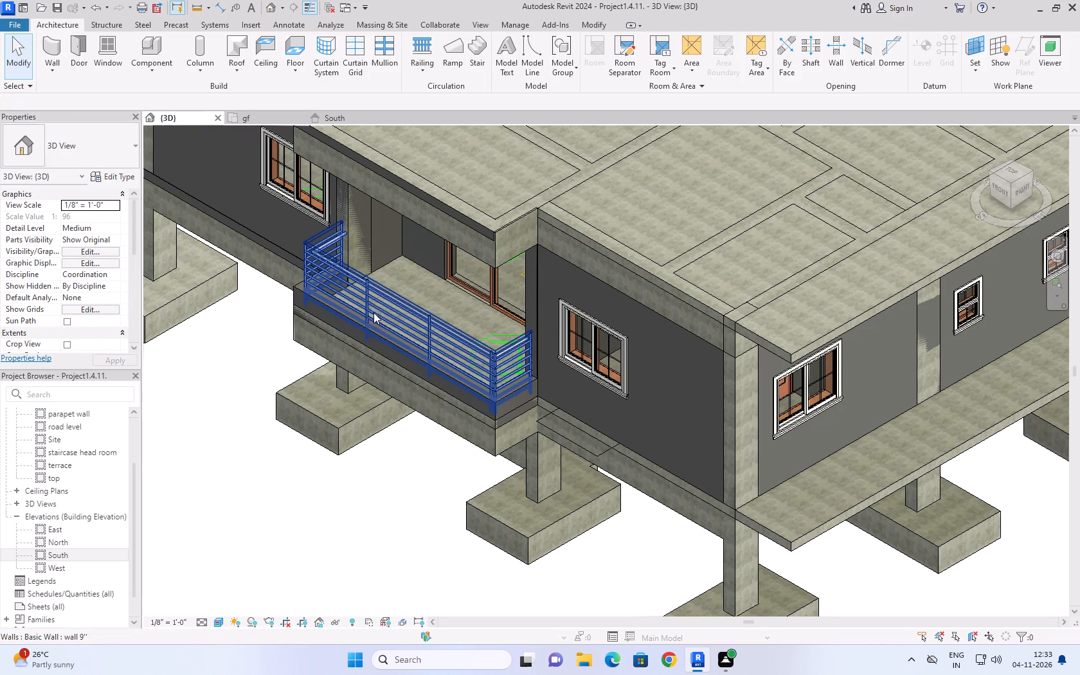
Change the balcony railing's type to Handrail - Pipe.
click(383, 303)
click(104, 146)
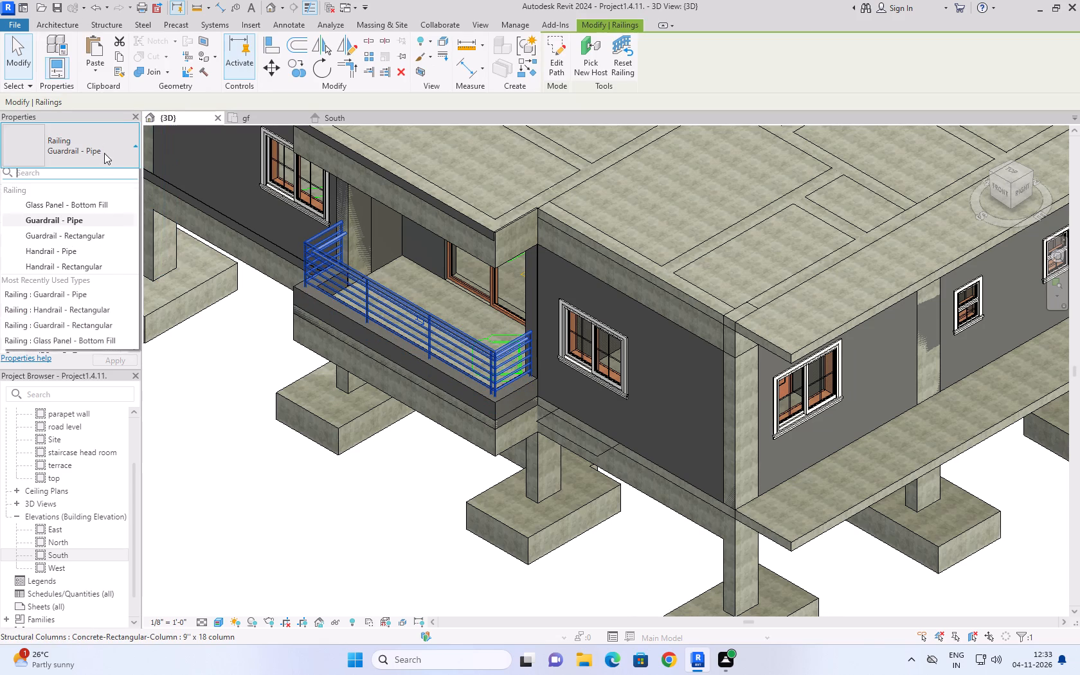
click(93, 254)
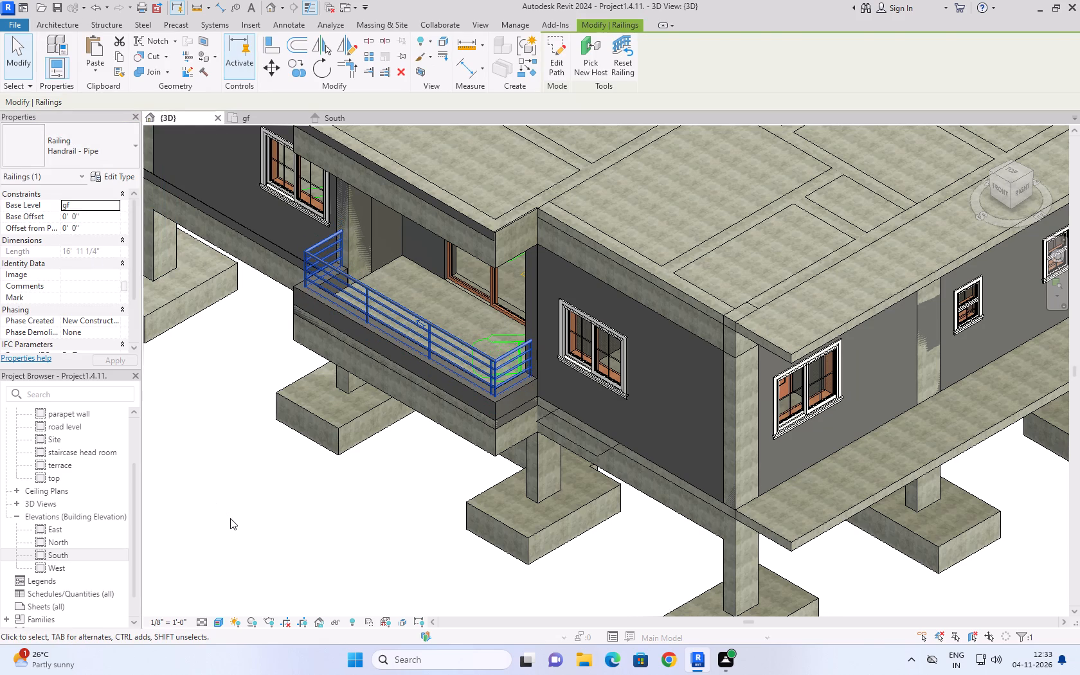
Change the balcony railing's type to Handrail - Rectangular.
click(230, 518)
click(394, 306)
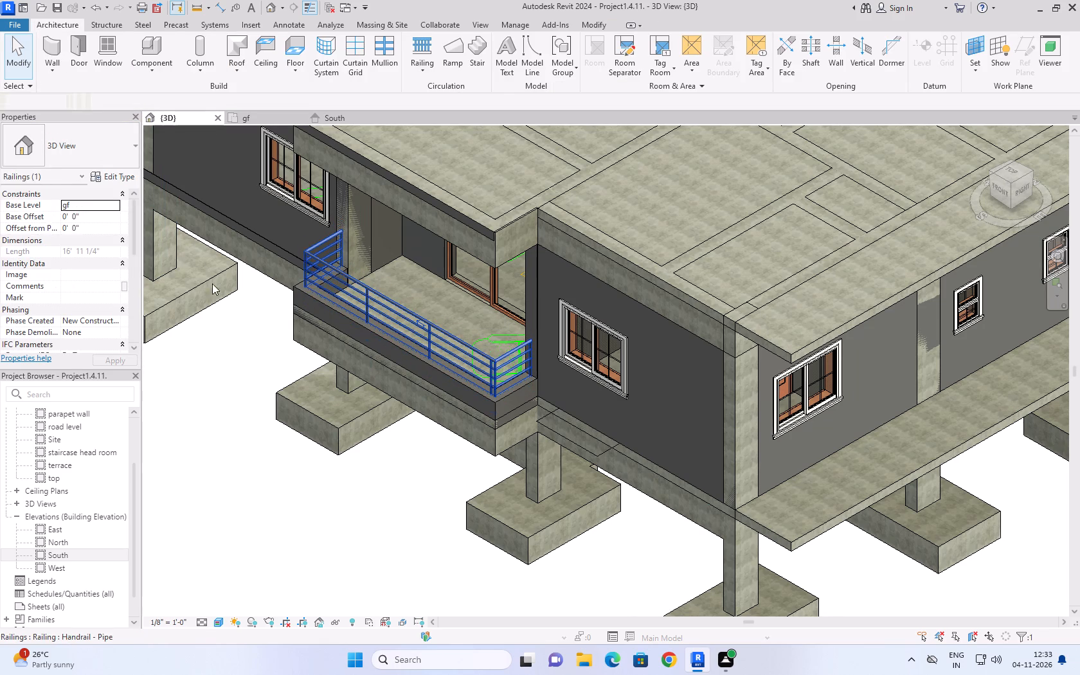
click(119, 145)
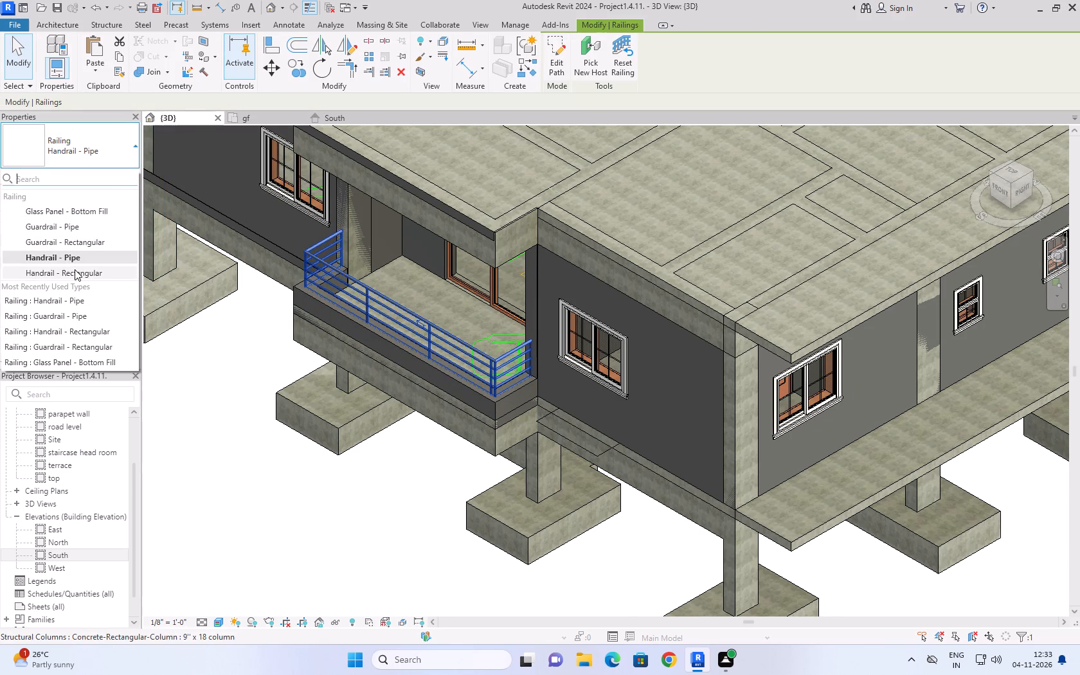
click(75, 269)
click(226, 452)
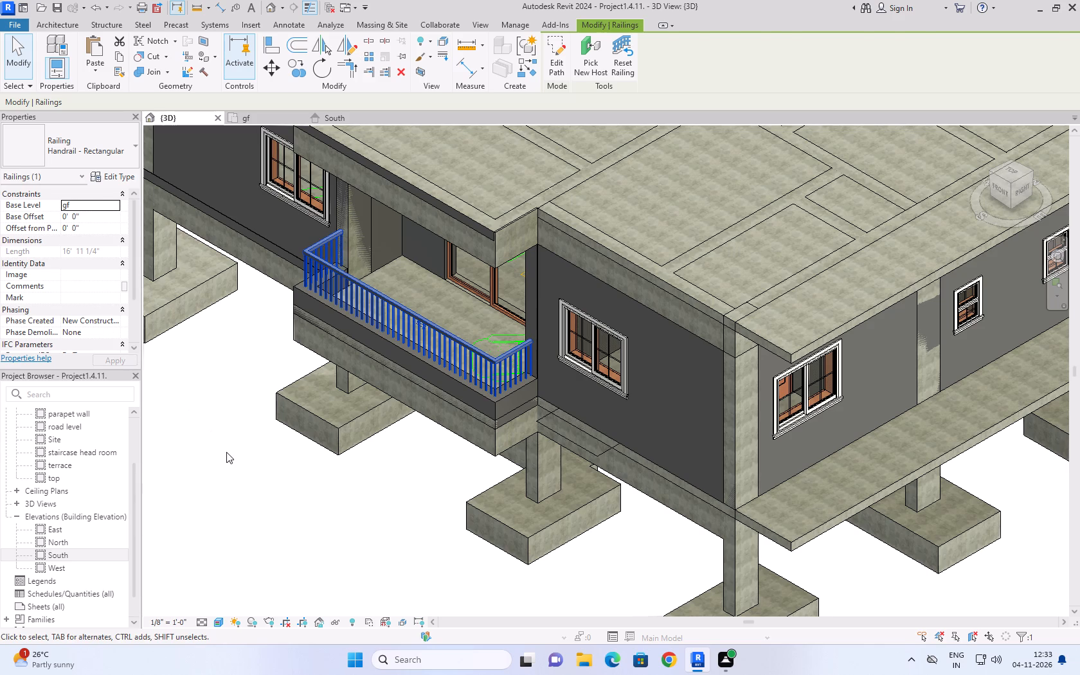
Examine the balcony railing up close and in the context of the whole building in the 3D view.
click(380, 300)
click(239, 339)
click(15, 53)
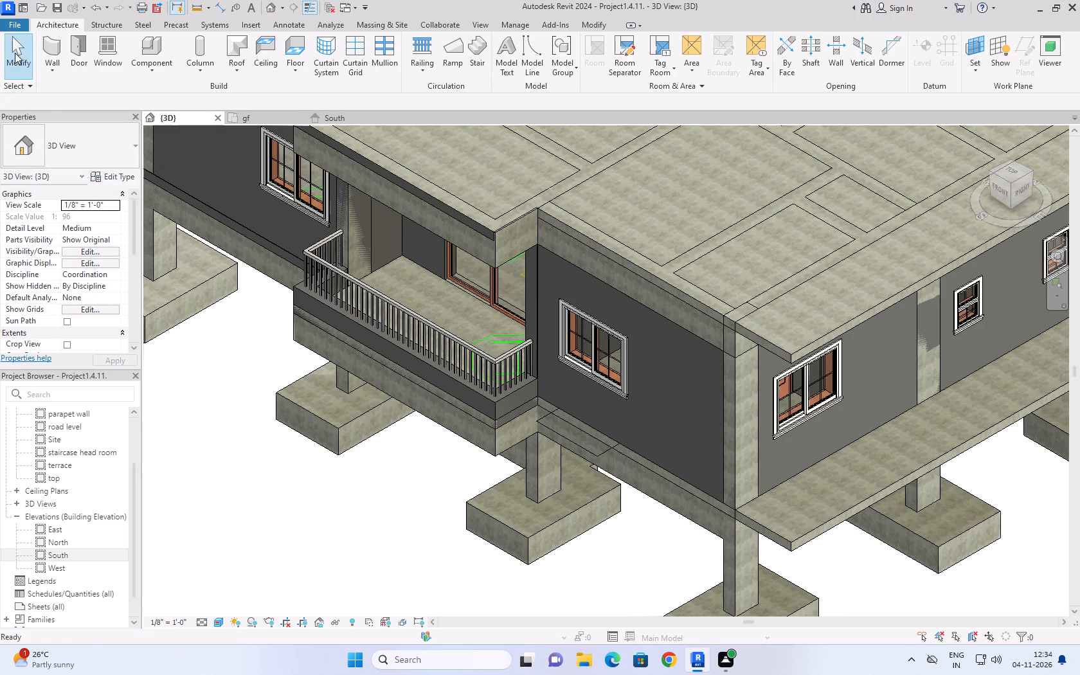
click(436, 336)
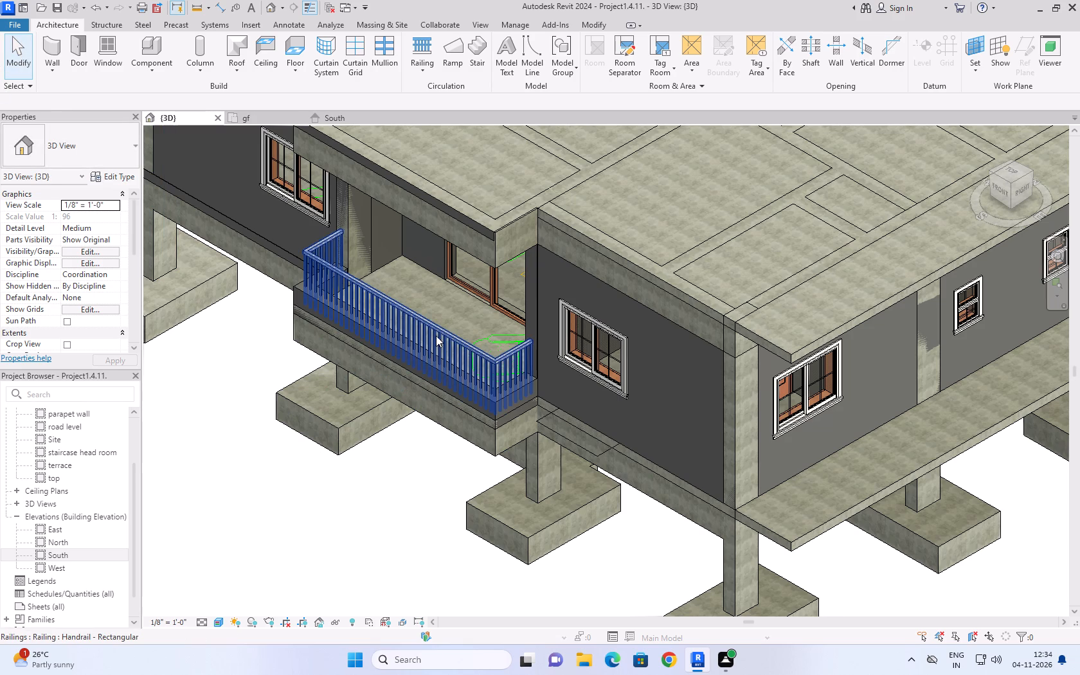
click(238, 479)
click(217, 359)
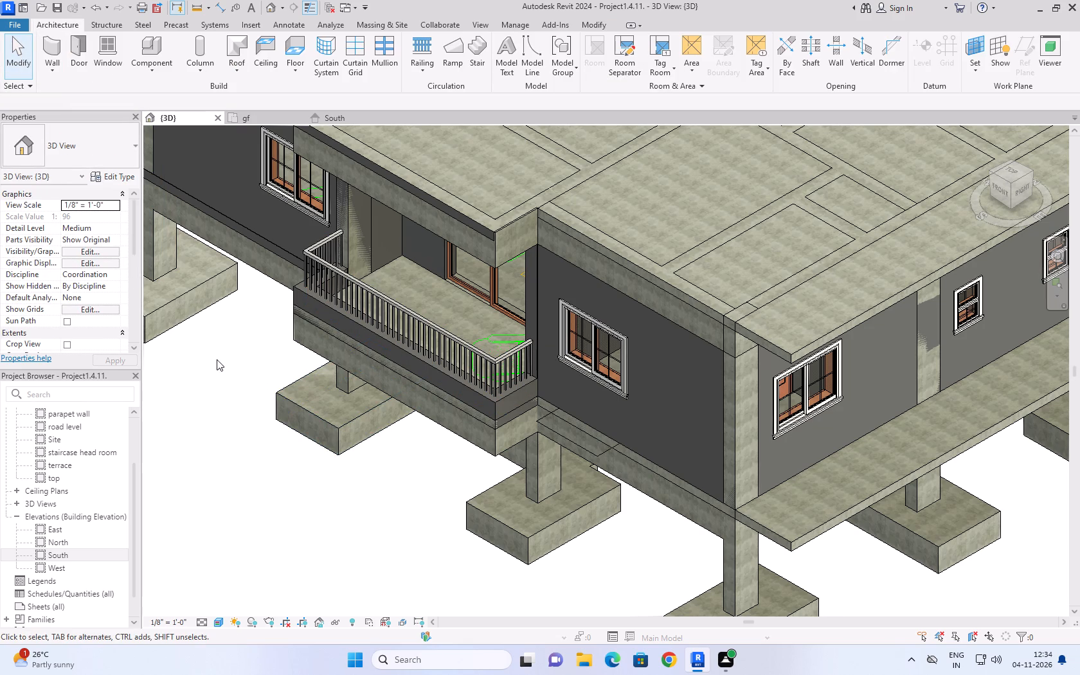
scroll(234, 523, down, 3)
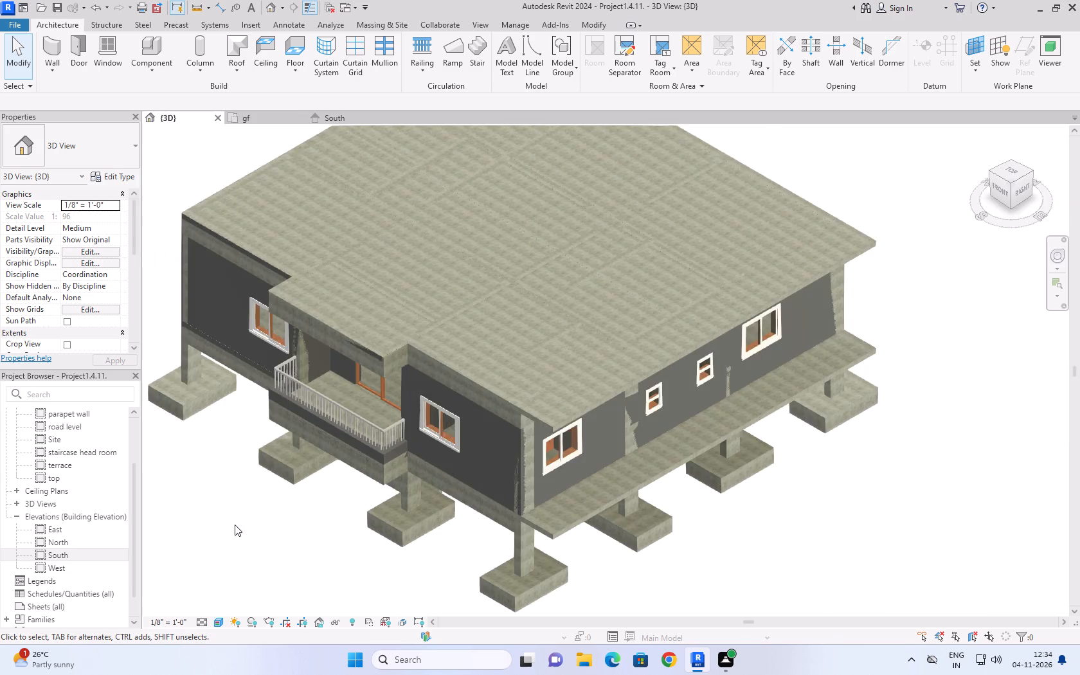
scroll(235, 525, down, 4)
scroll(230, 440, up, 2)
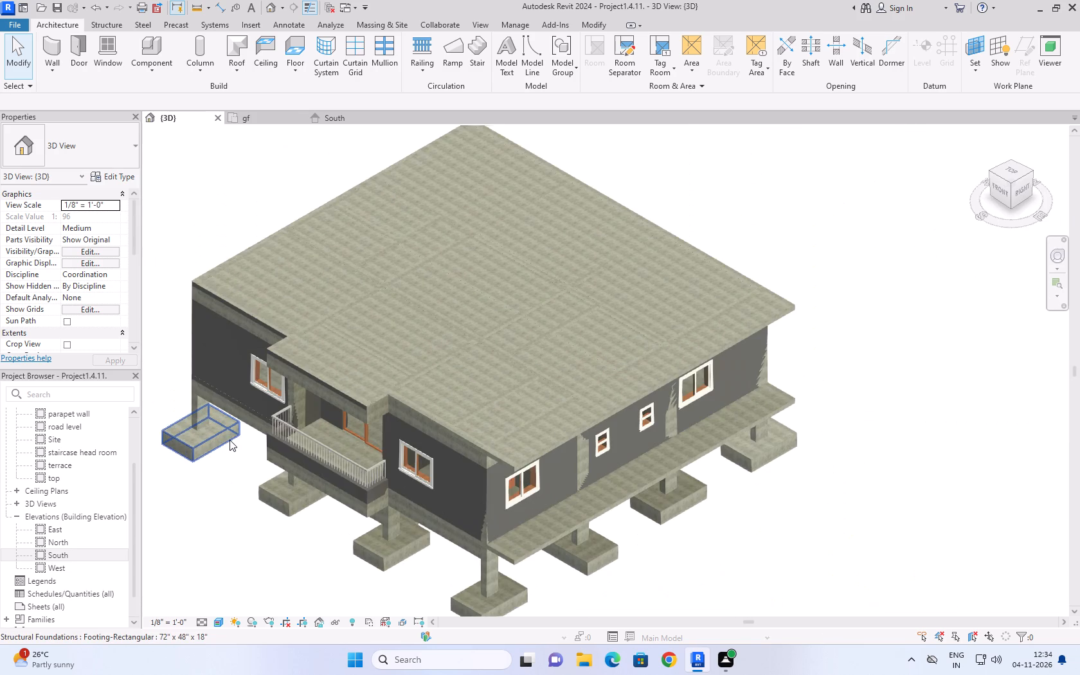
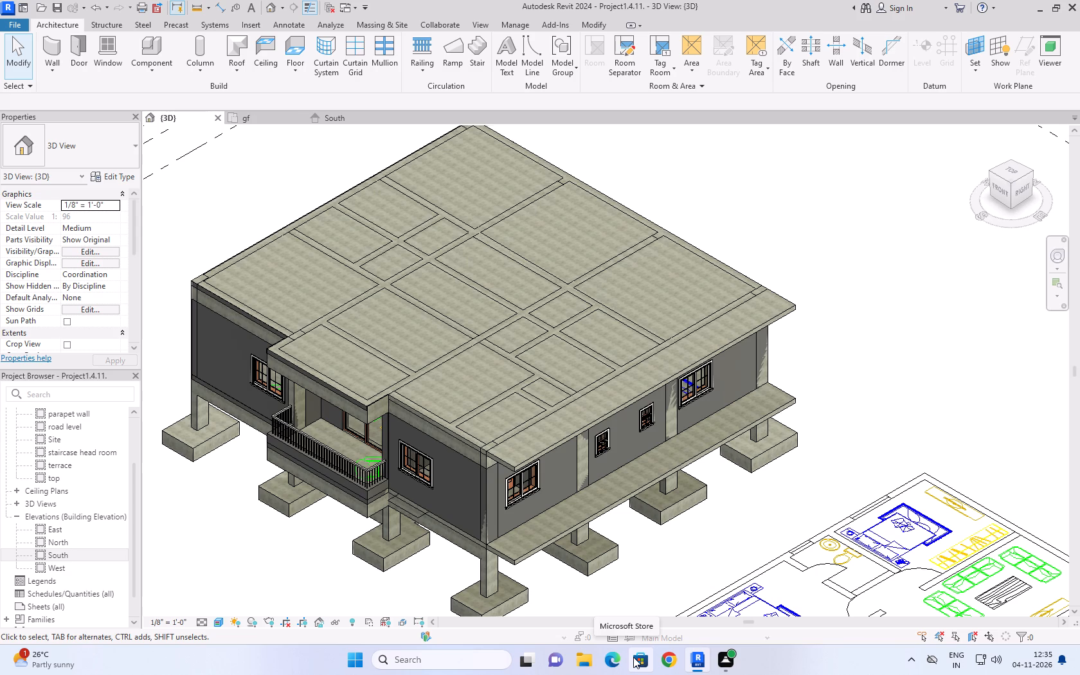
Examine the whole building in the 3D view, including the rear facade with its entrance door and windows.
scroll(678, 674, down, 4)
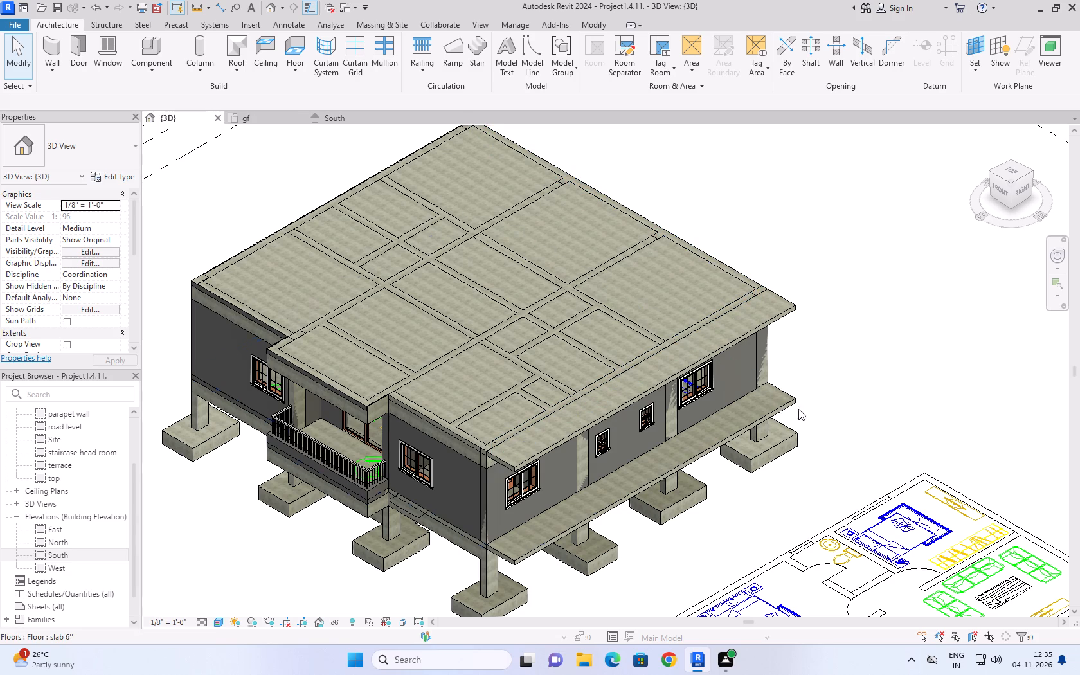
scroll(804, 408, down, 9)
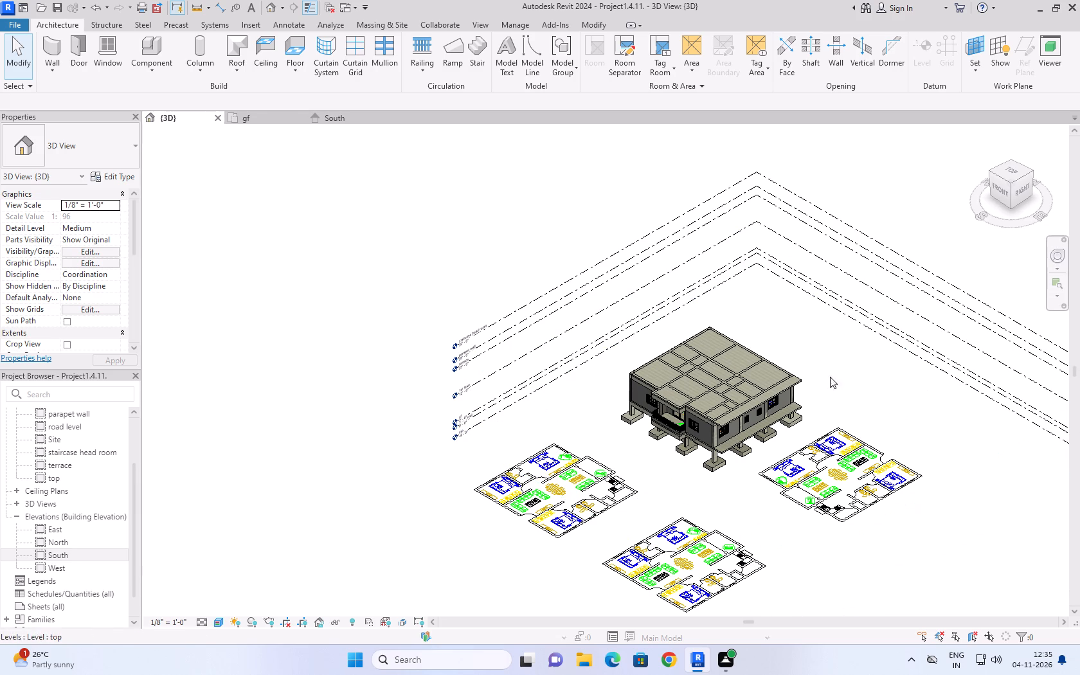
scroll(829, 361, up, 5)
click(984, 132)
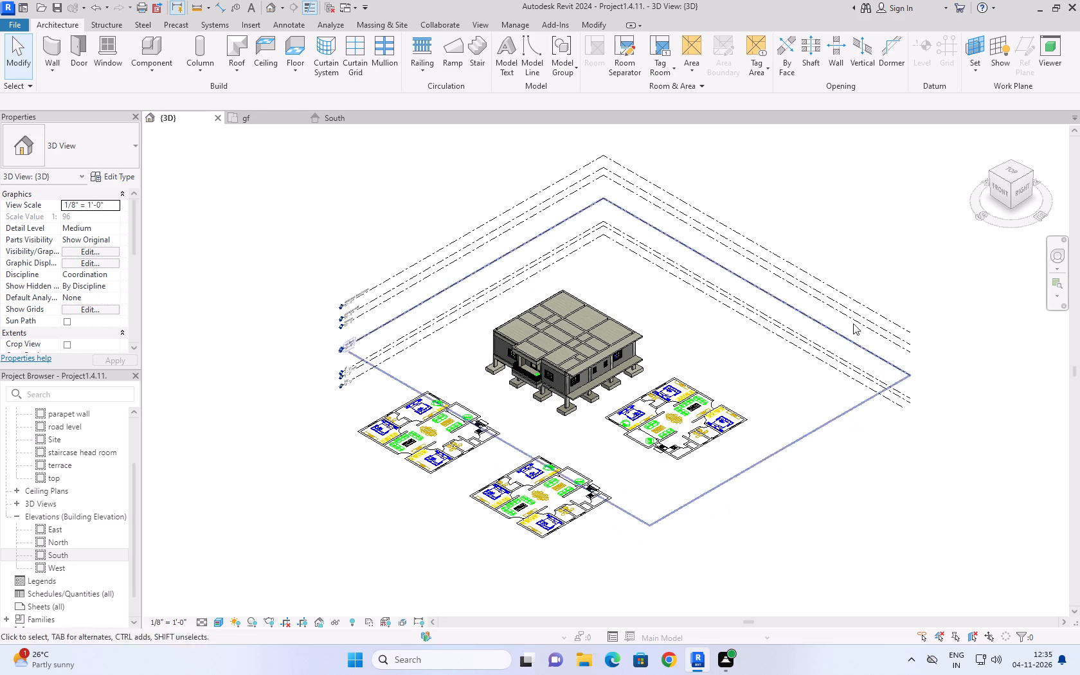
shift+middle_drag(888, 265, 550, 205)
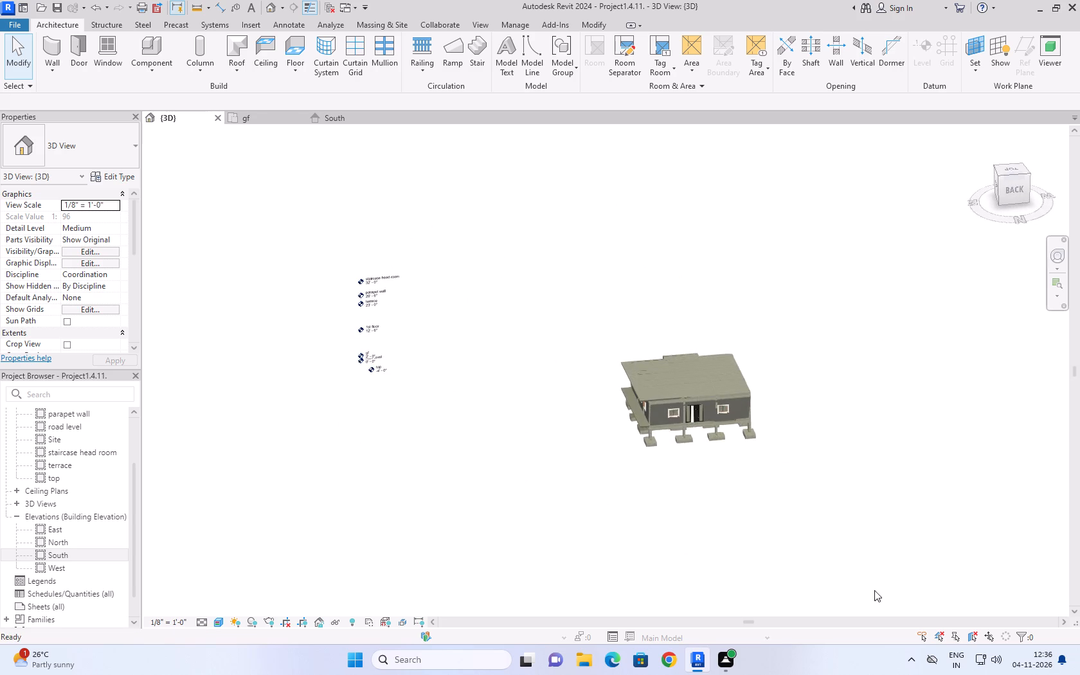
scroll(749, 485, up, 4)
scroll(664, 386, up, 10)
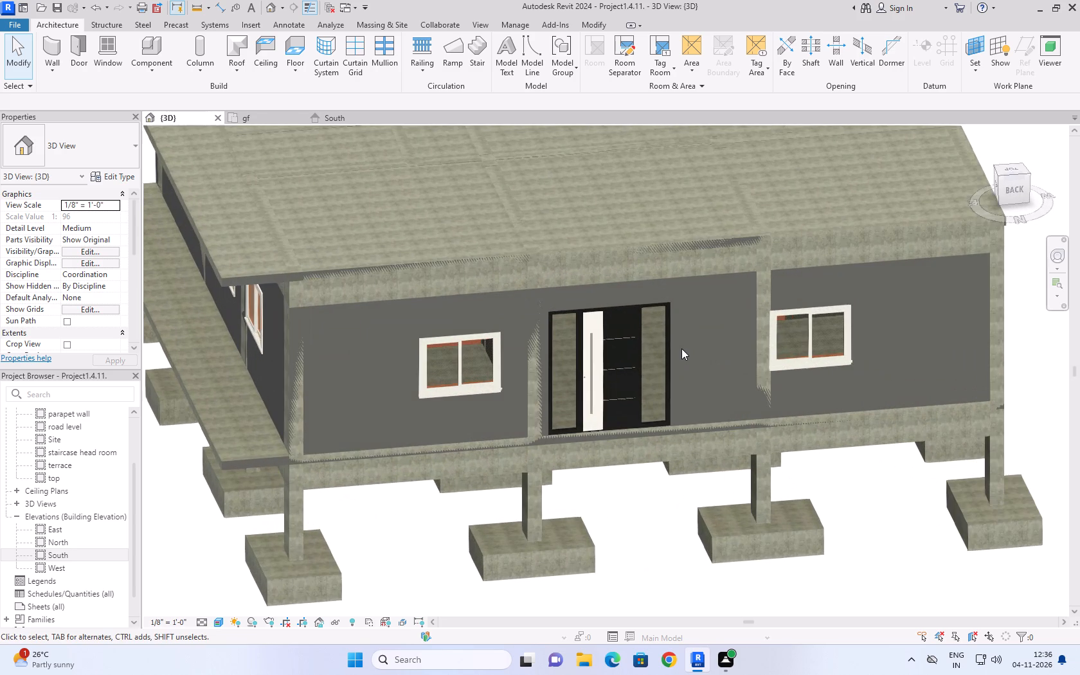
scroll(629, 384, down, 7)
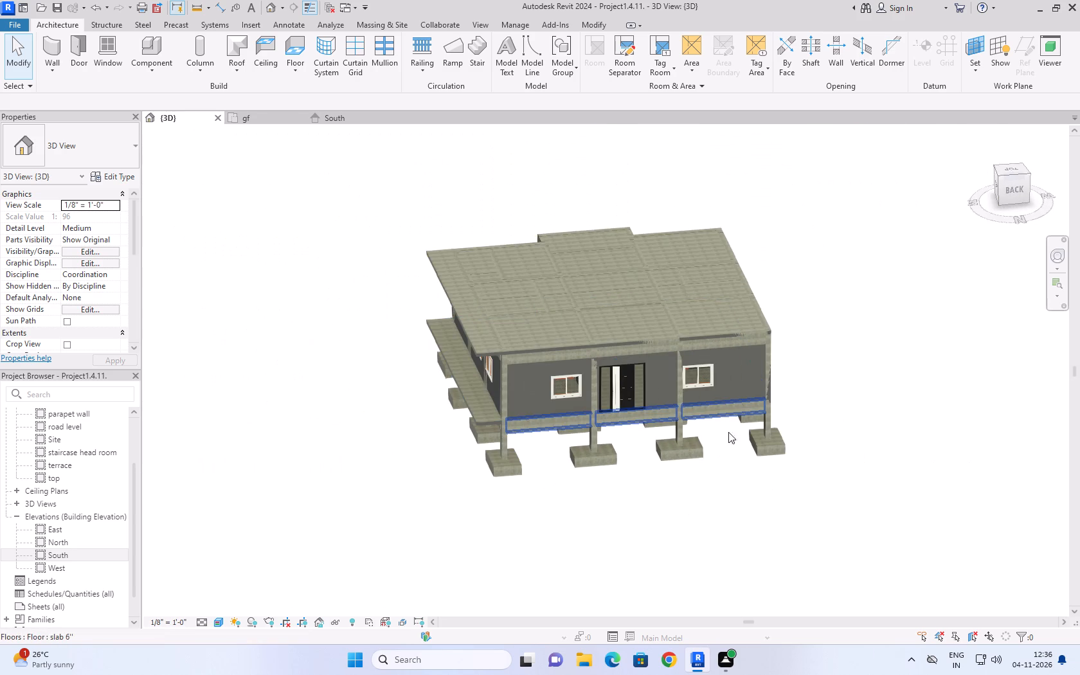
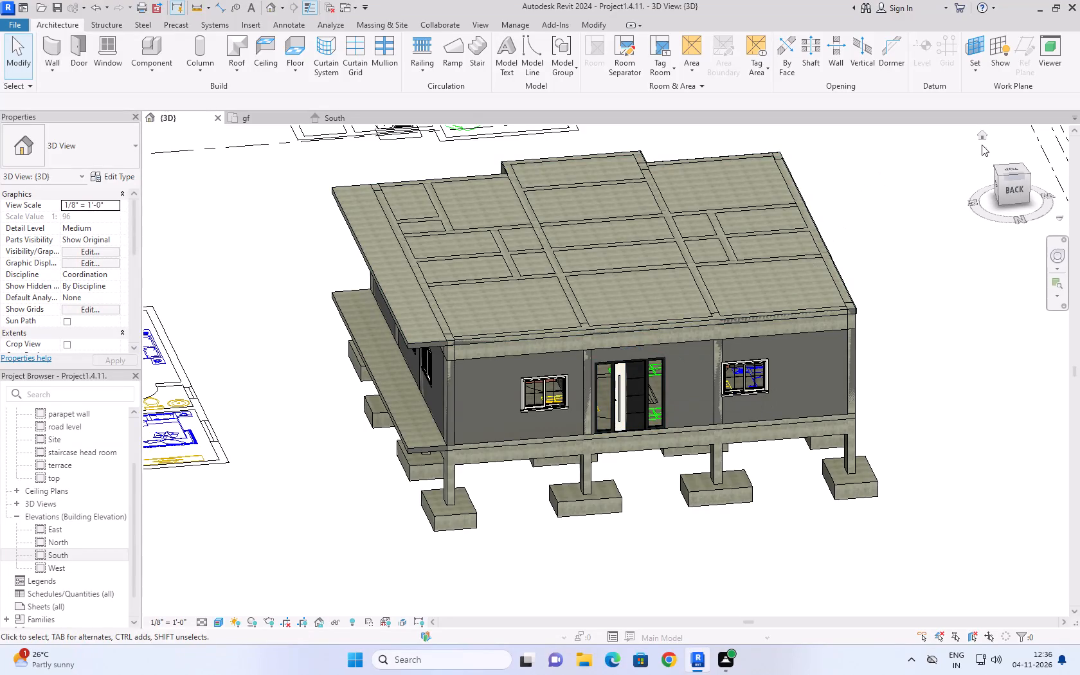
Delete the 6'' slab on the 1st floor level that covers the building in the 3D view.
click(987, 136)
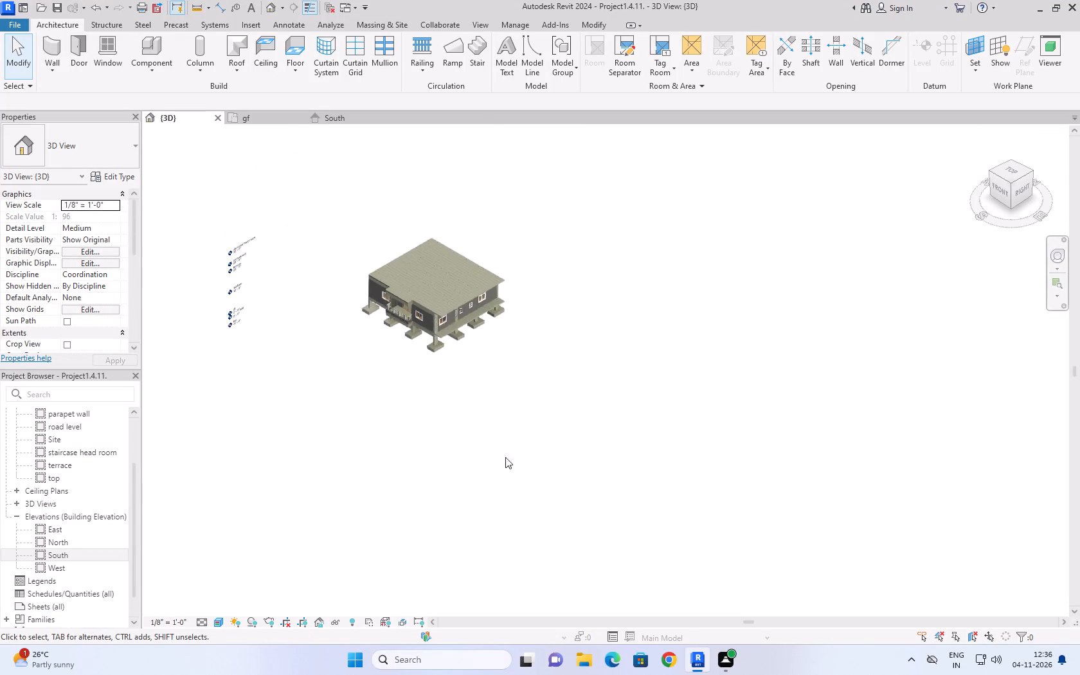
scroll(543, 359, up, 5)
scroll(640, 336, up, 3)
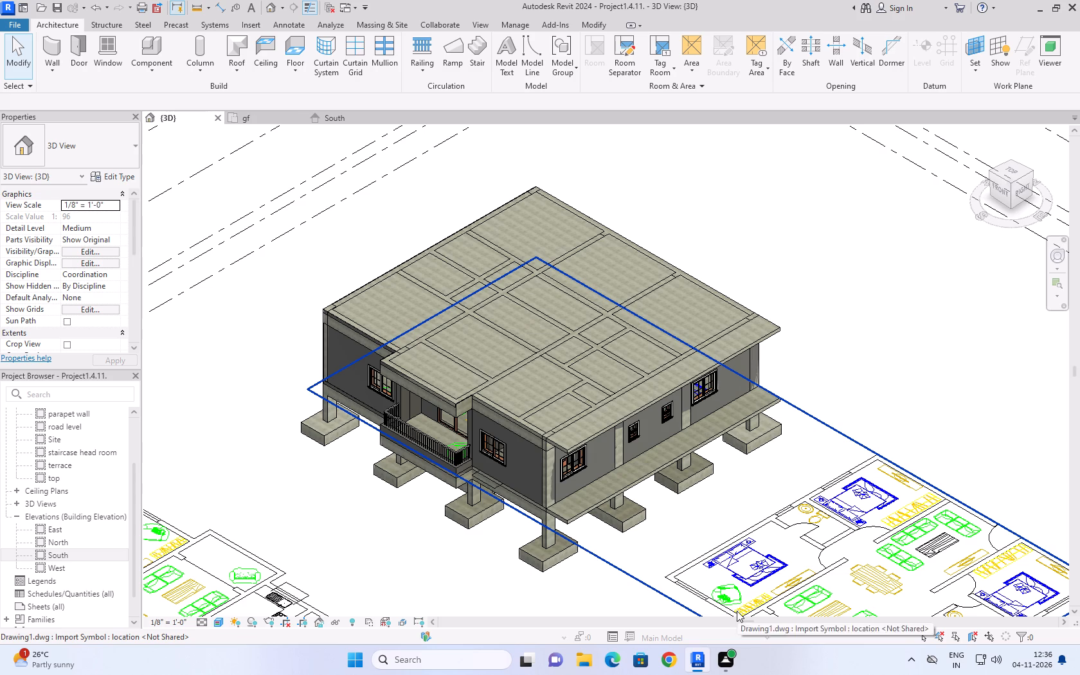
click(818, 282)
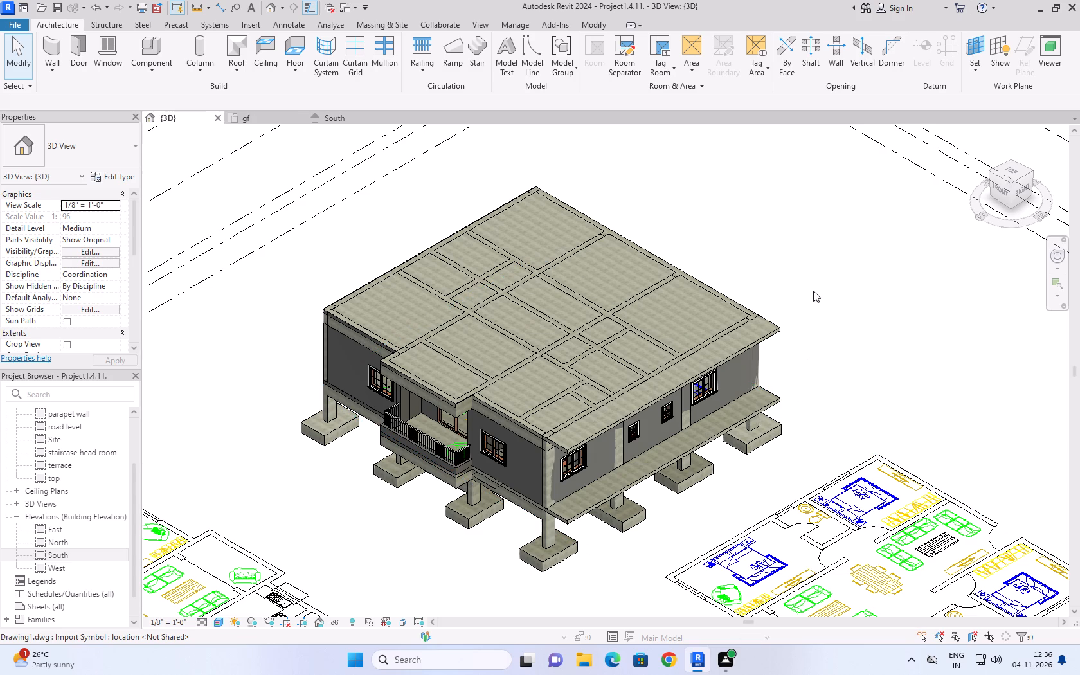
scroll(813, 291, up, 1)
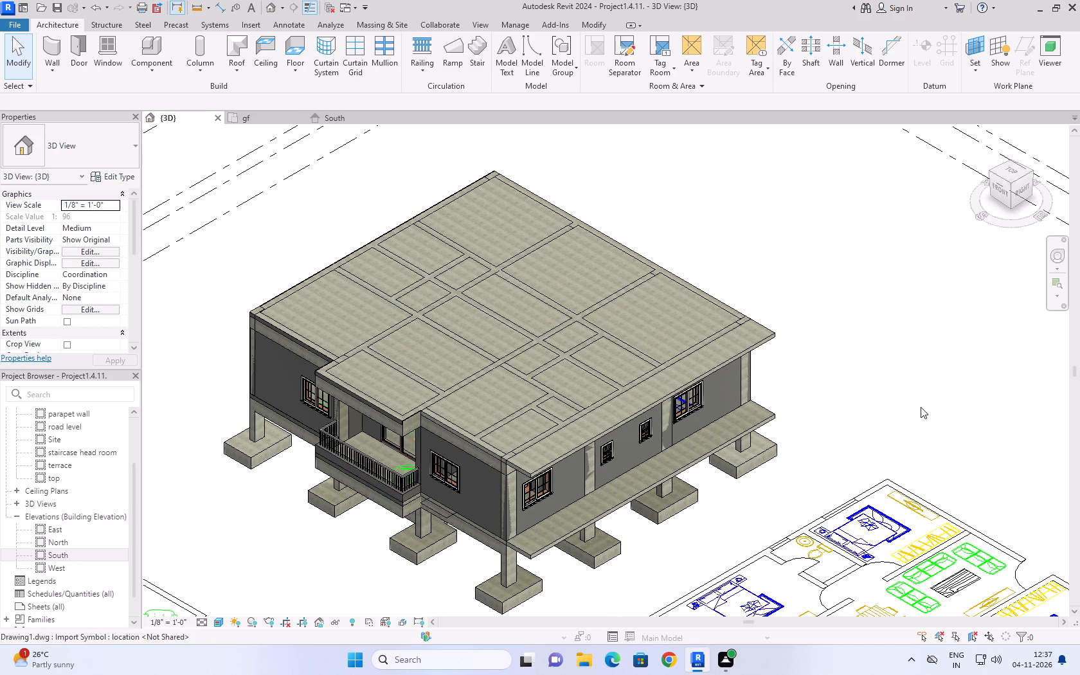
click(711, 370)
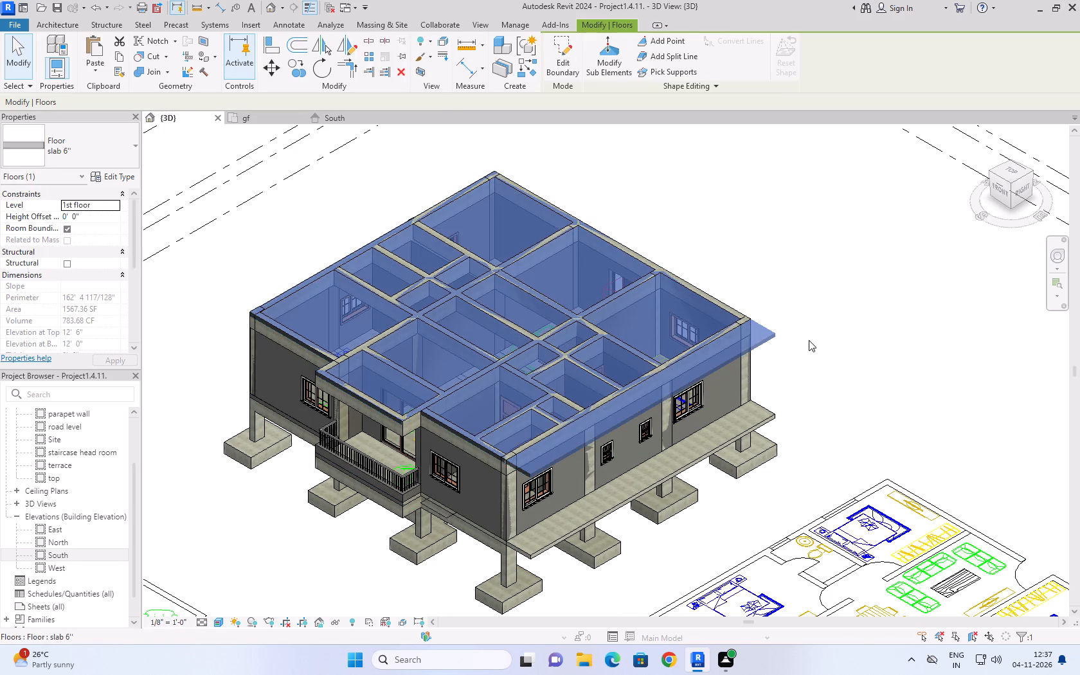
key(Delete)
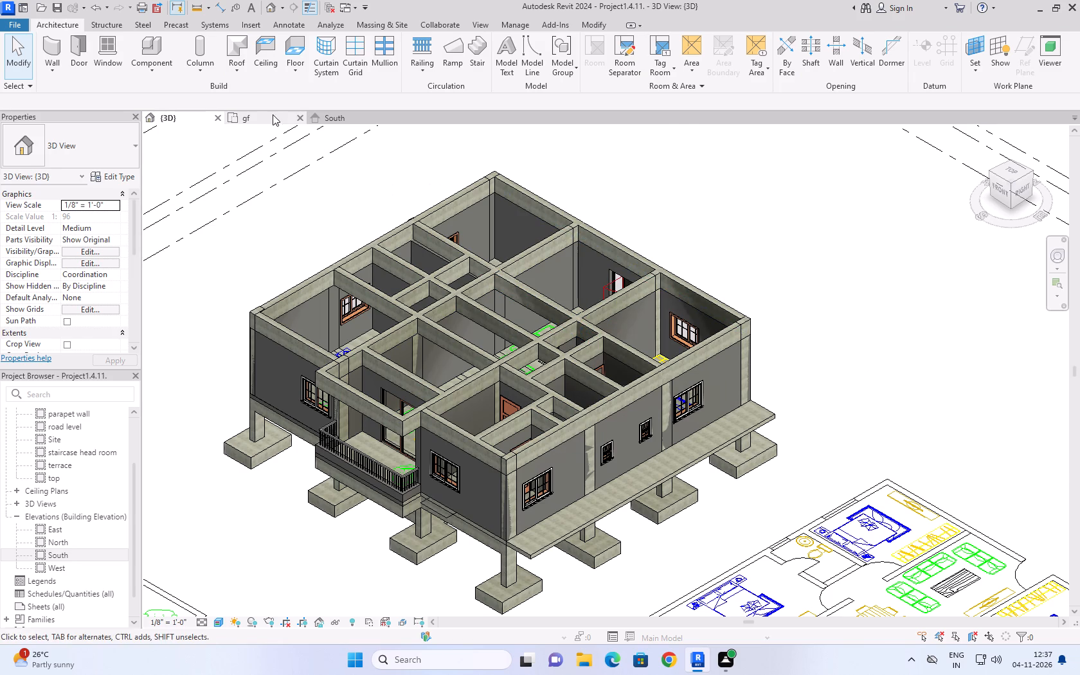
Open the gf floor plan and examine the south-west corner column beside the 11'9"X15'0" bedroom.
click(273, 114)
scroll(665, 437, down, 4)
middle_drag(741, 280, 685, 367)
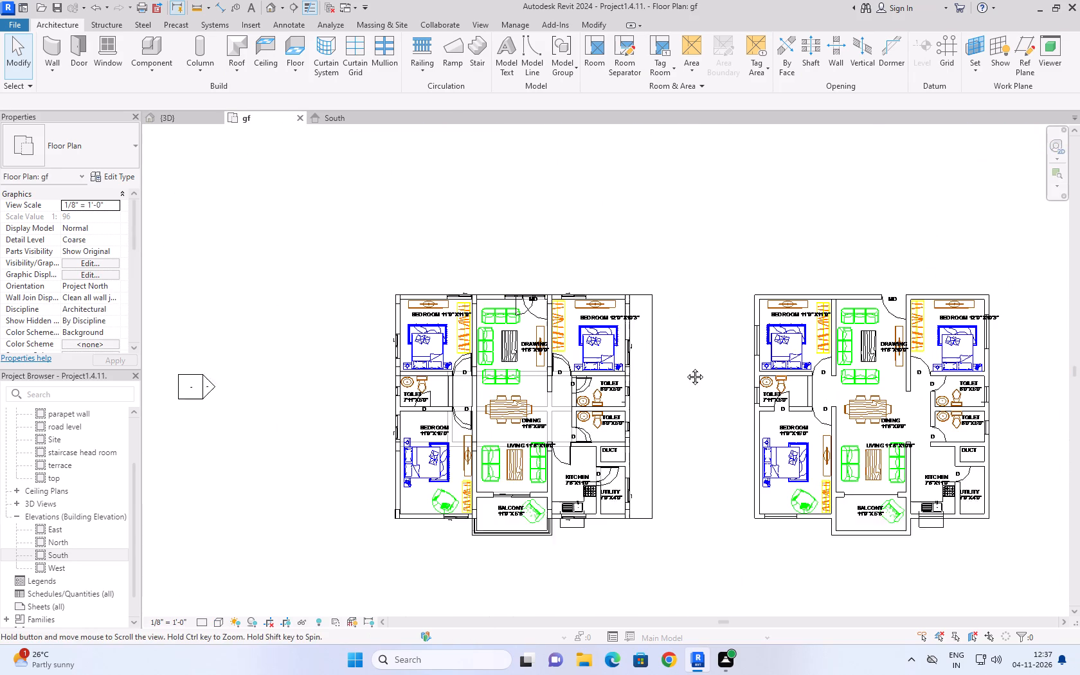
middle_drag(685, 367, 683, 371)
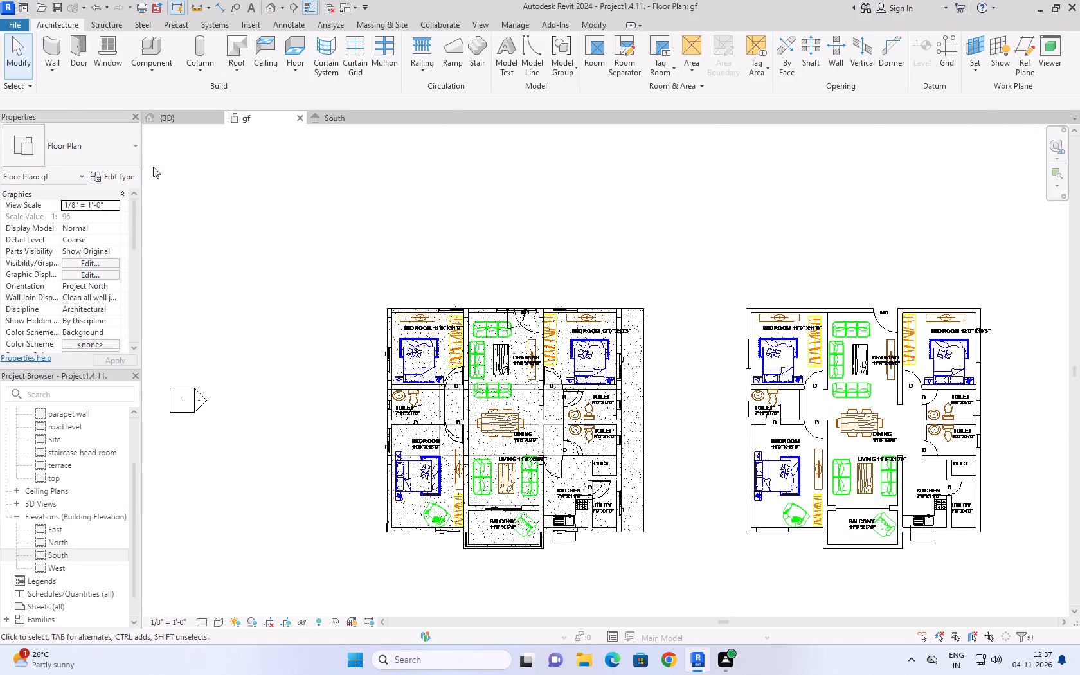
scroll(585, 573, up, 4)
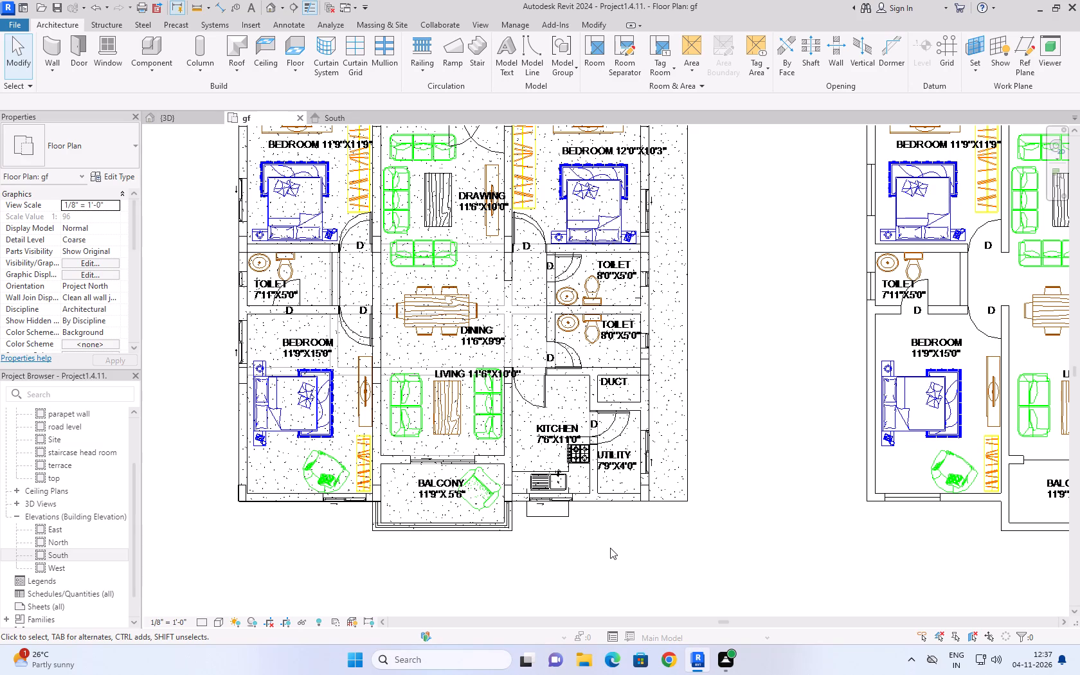
click(189, 200)
click(14, 55)
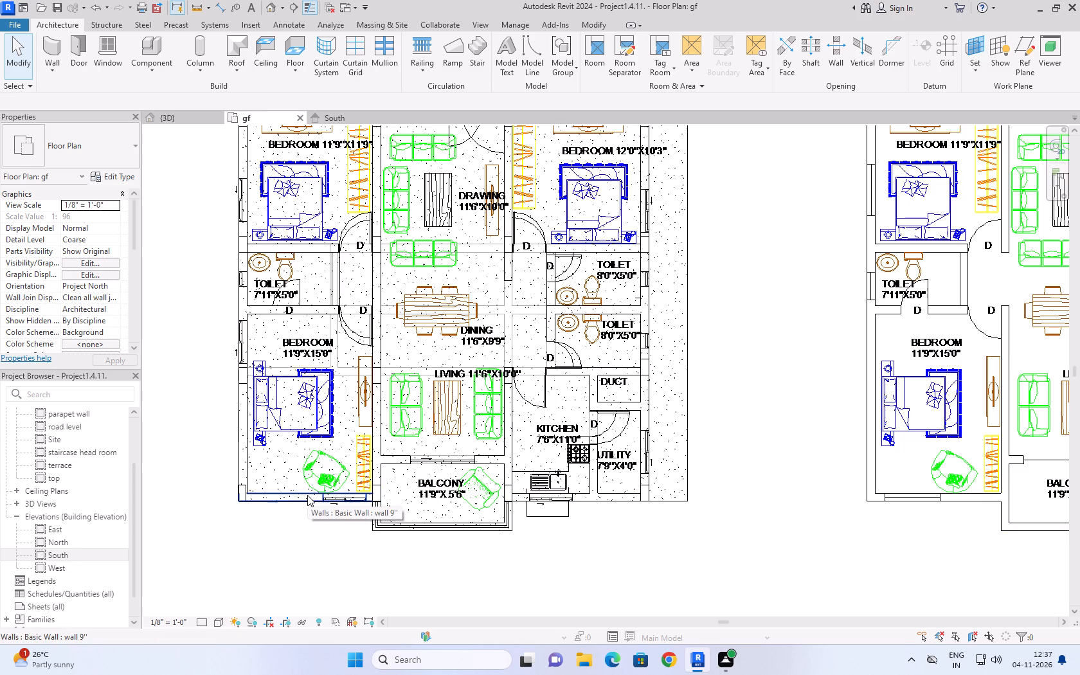
scroll(242, 497, up, 3)
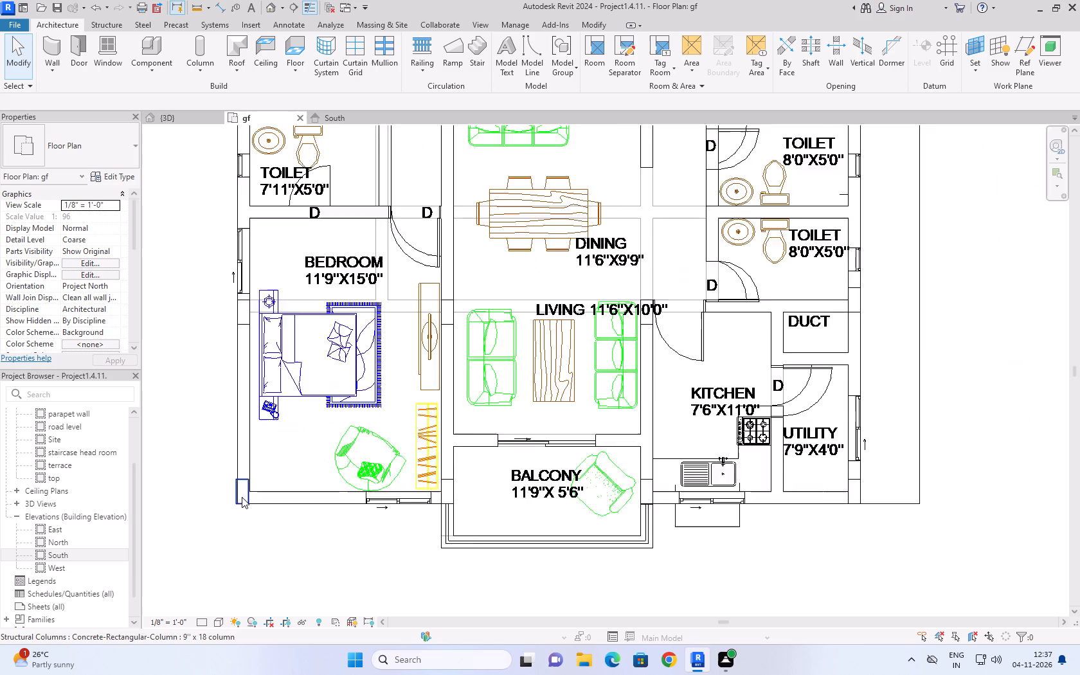
scroll(242, 497, up, 4)
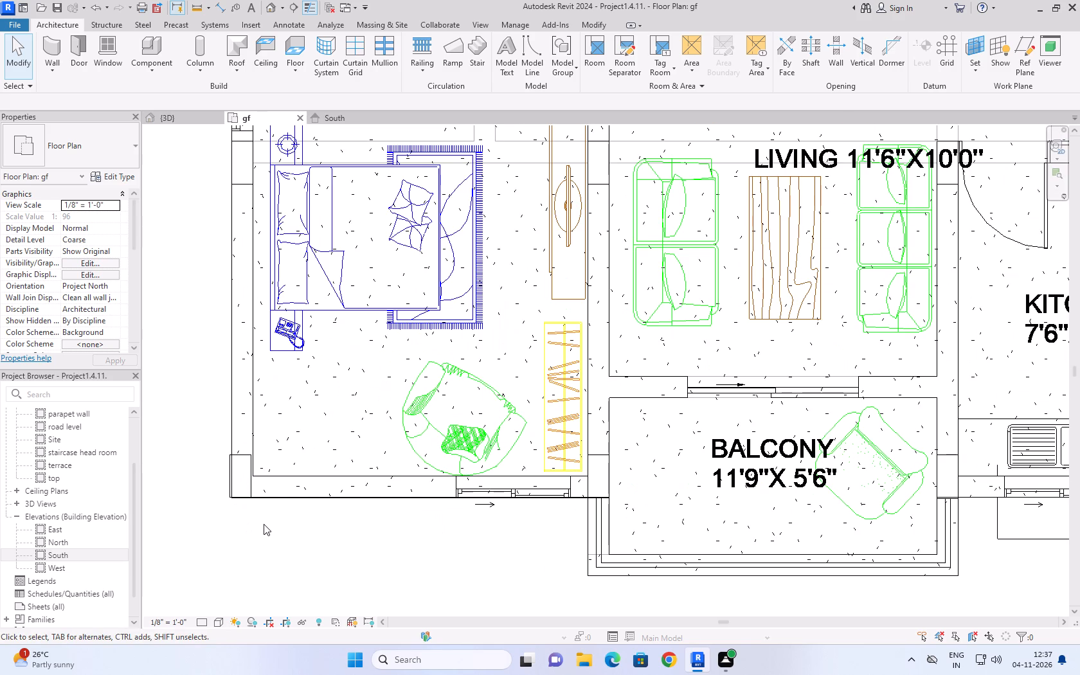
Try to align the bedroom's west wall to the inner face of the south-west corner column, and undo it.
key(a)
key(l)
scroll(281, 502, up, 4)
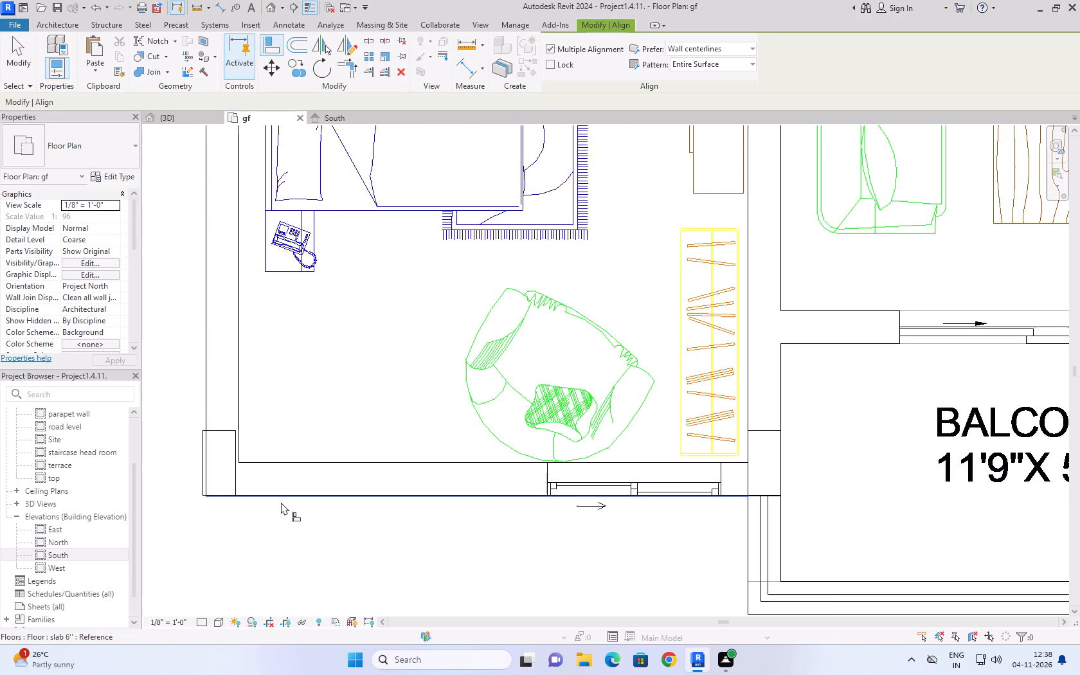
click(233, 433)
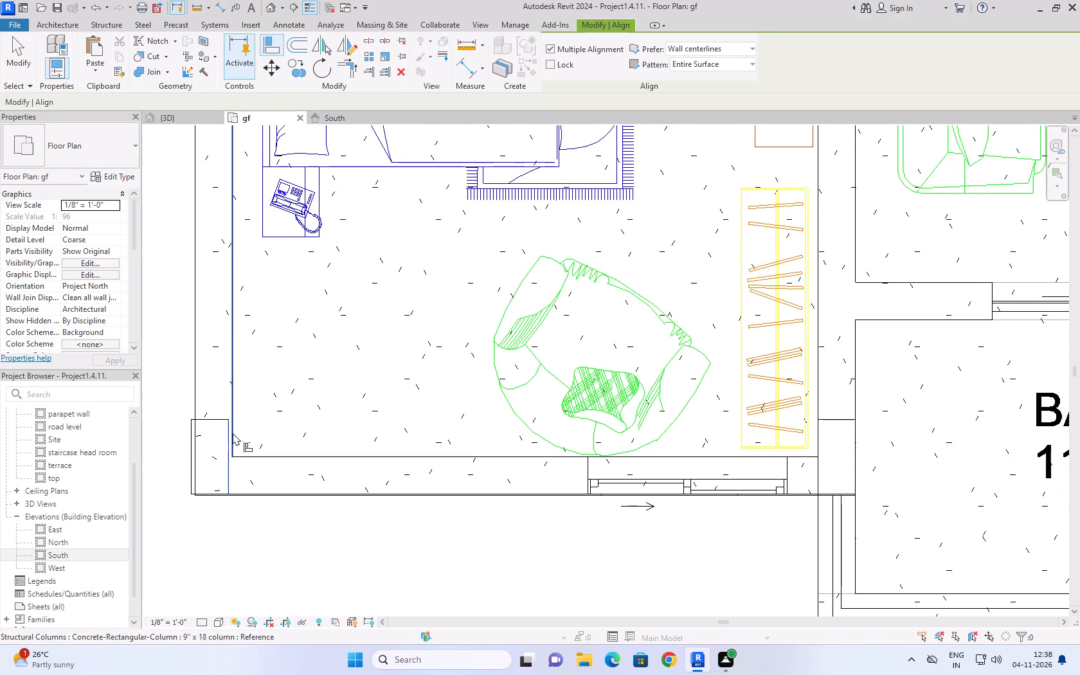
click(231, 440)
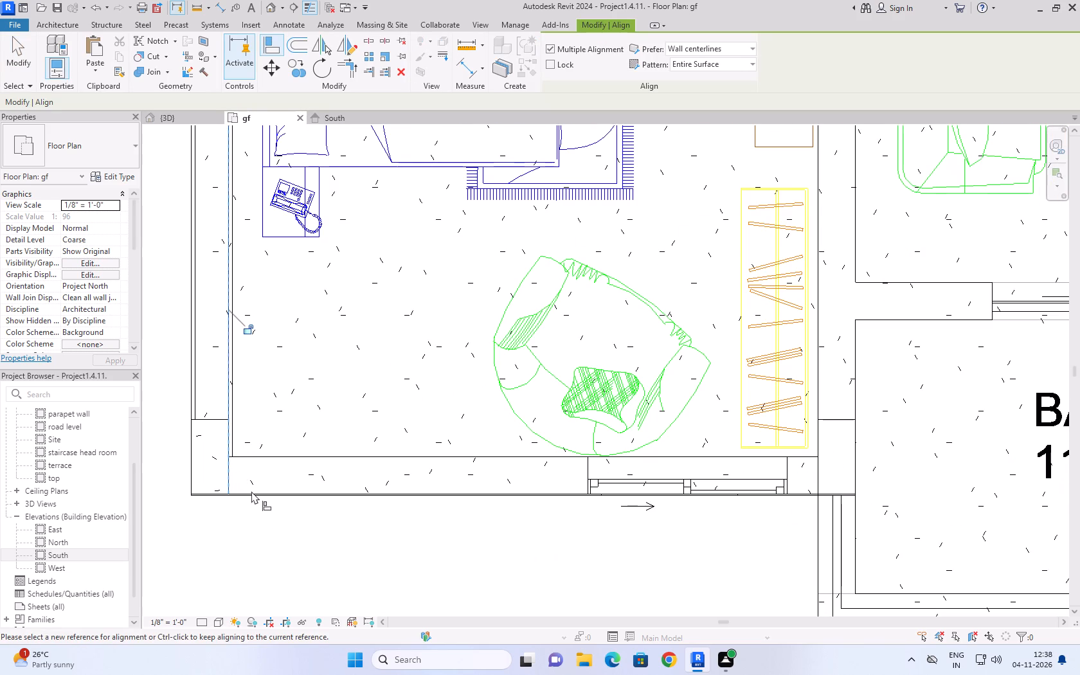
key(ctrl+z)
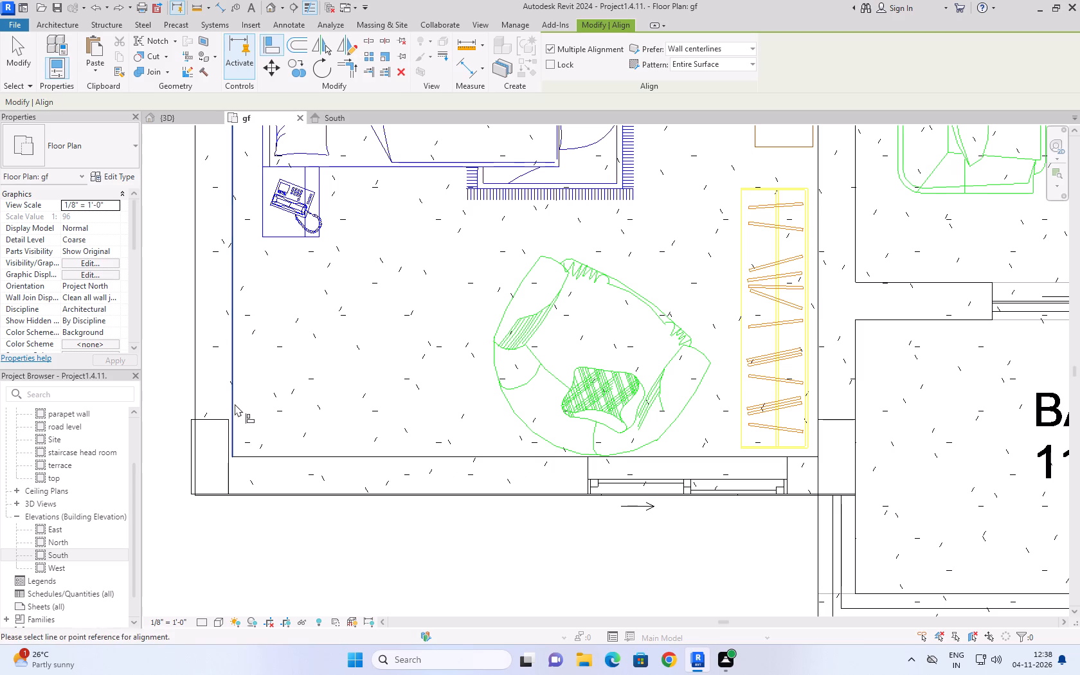
Align the inner face of the south-west corner column with the inner face of the bedroom's west wall.
click(235, 404)
click(230, 472)
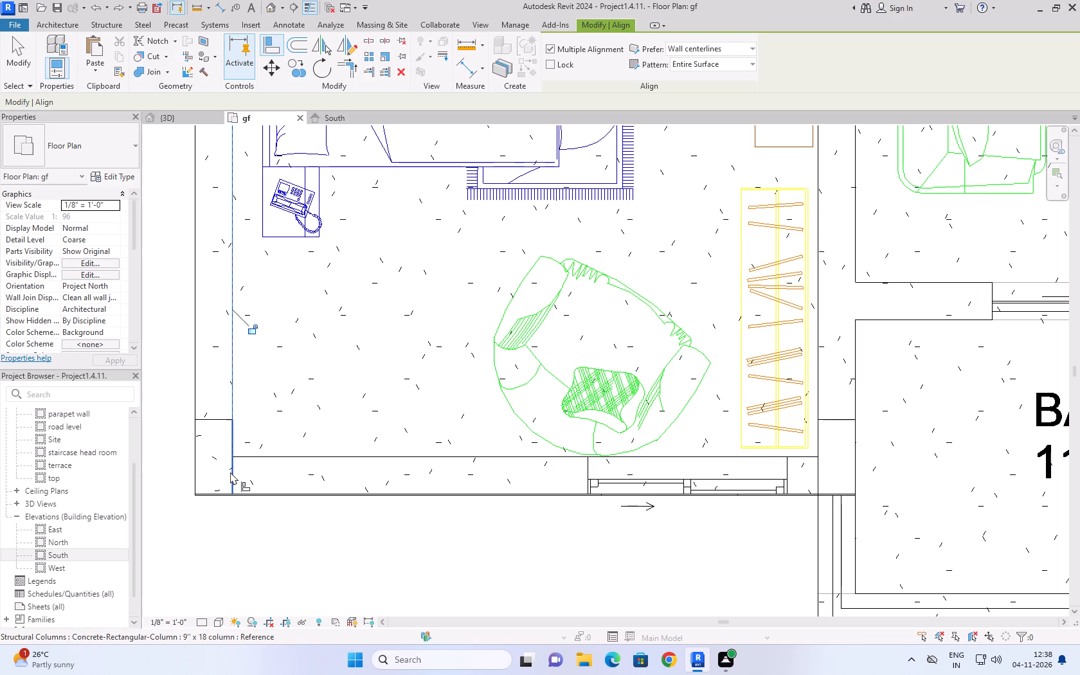
Align the outer edge lines of the bedroom's south wall and corner column so they are flush.
scroll(237, 509, up, 4)
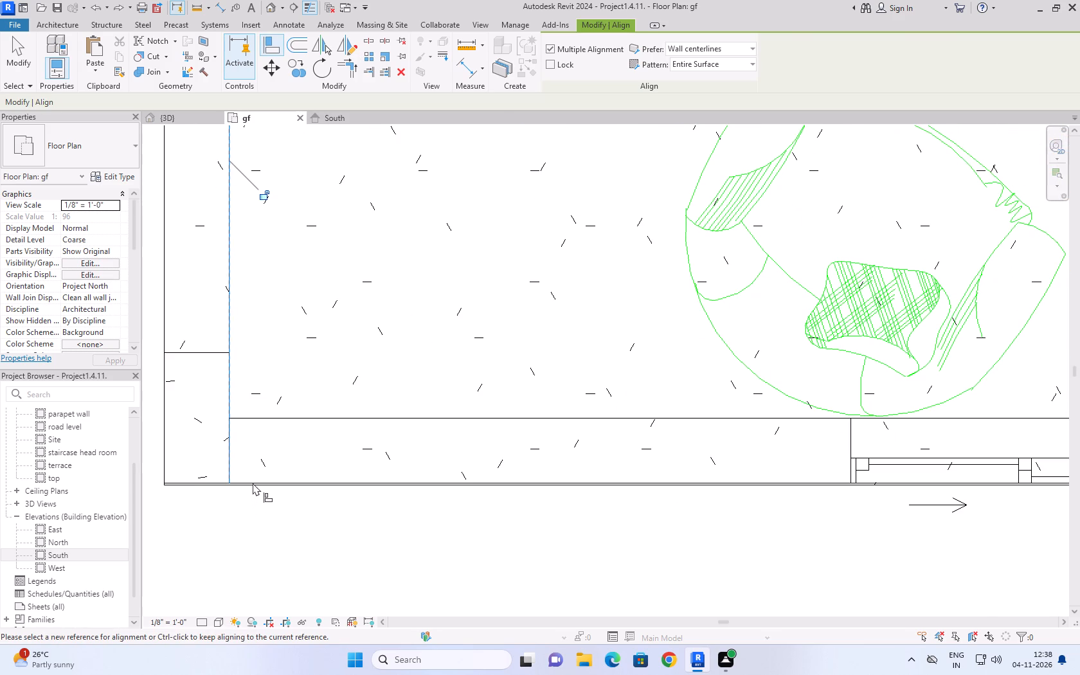
scroll(201, 500, up, 5)
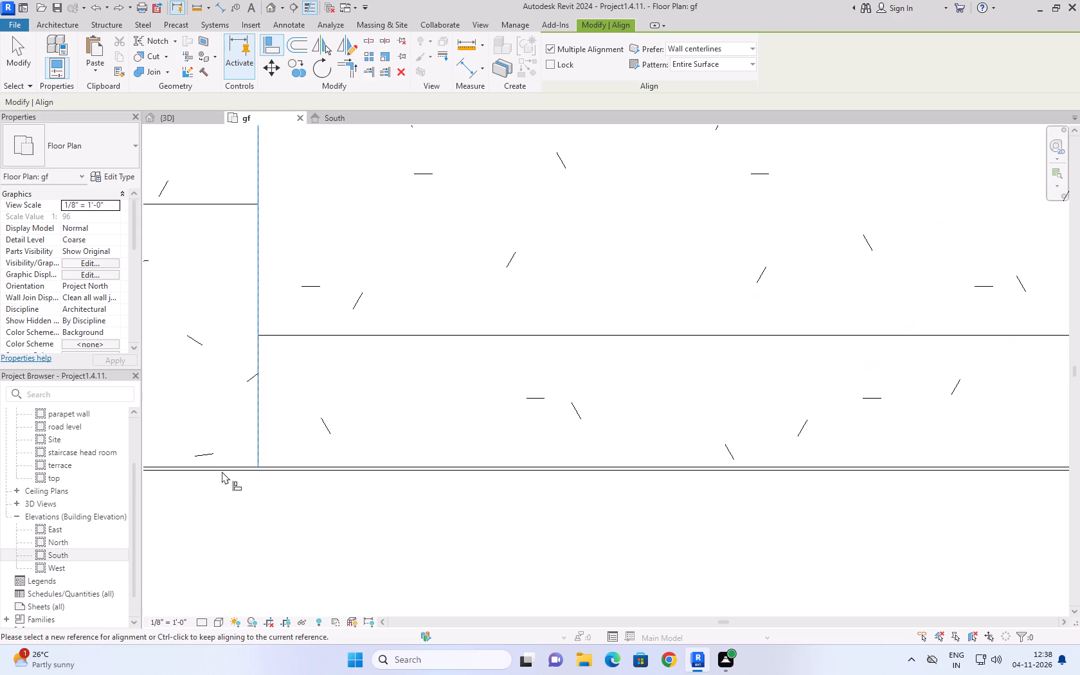
click(222, 471)
click(222, 471)
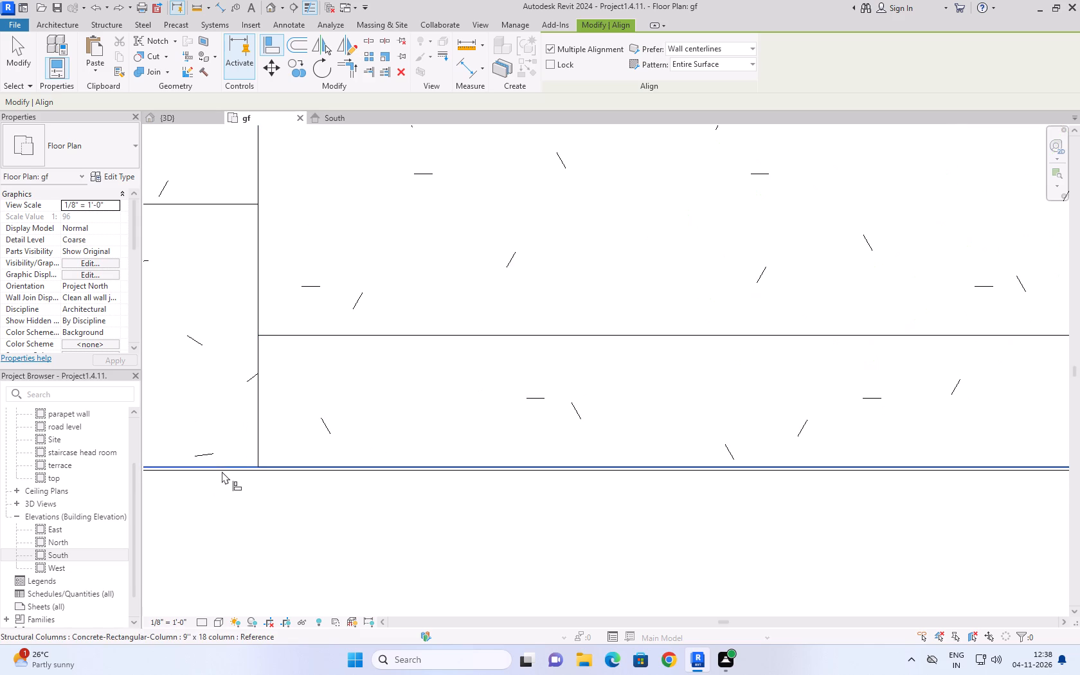
key(Escape)
text(al)
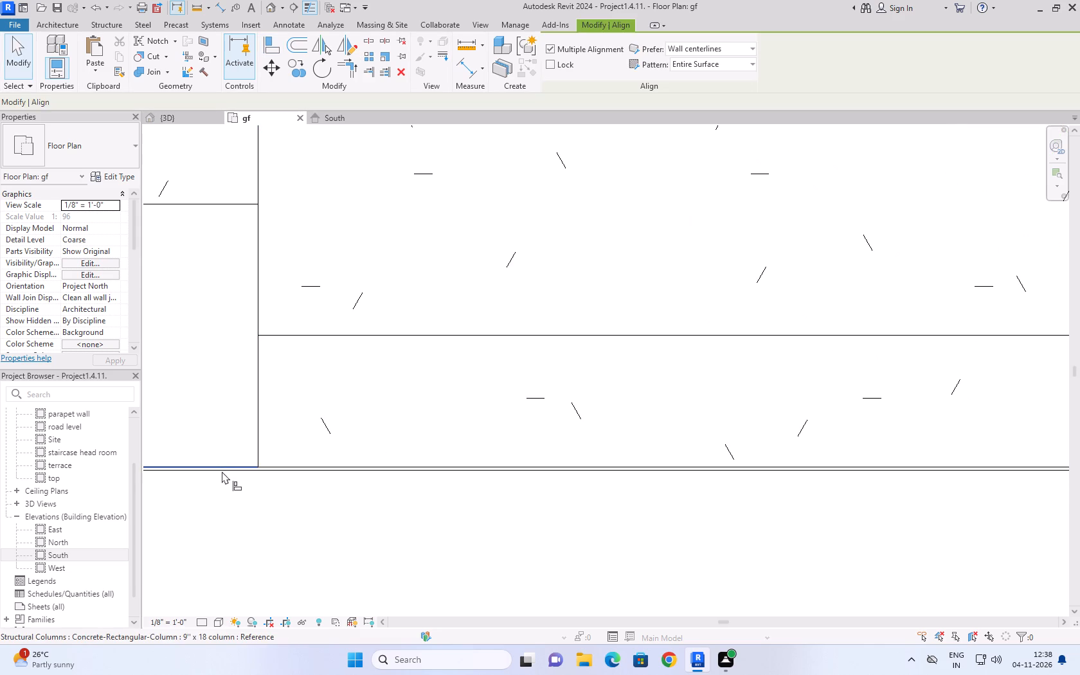
click(271, 469)
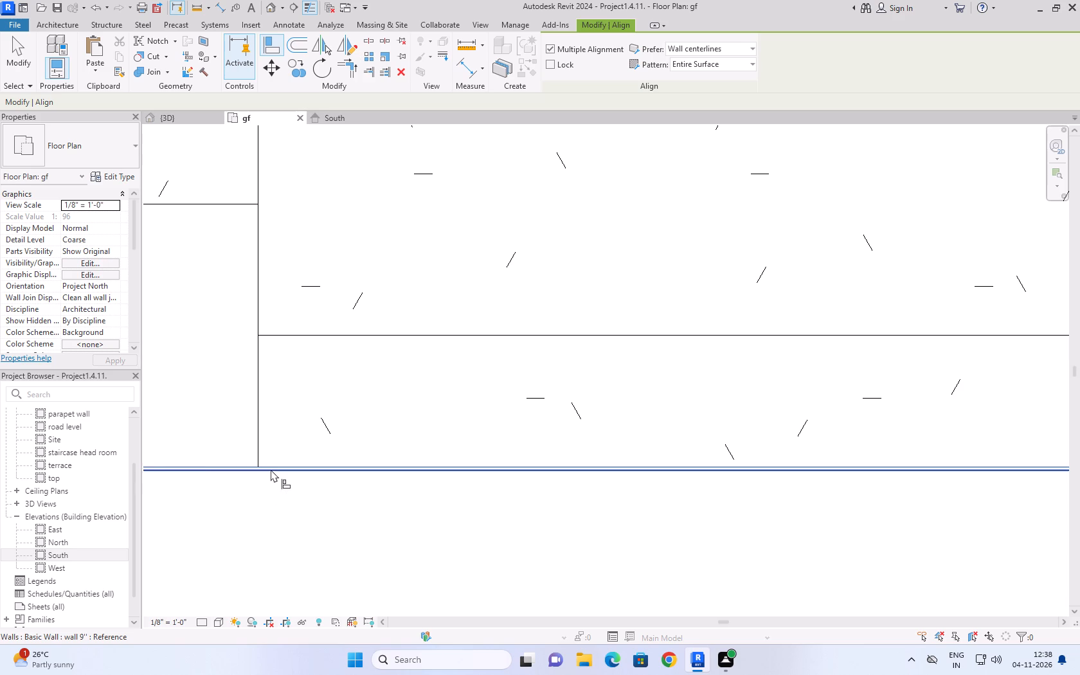
click(271, 471)
scroll(305, 516, down, 8)
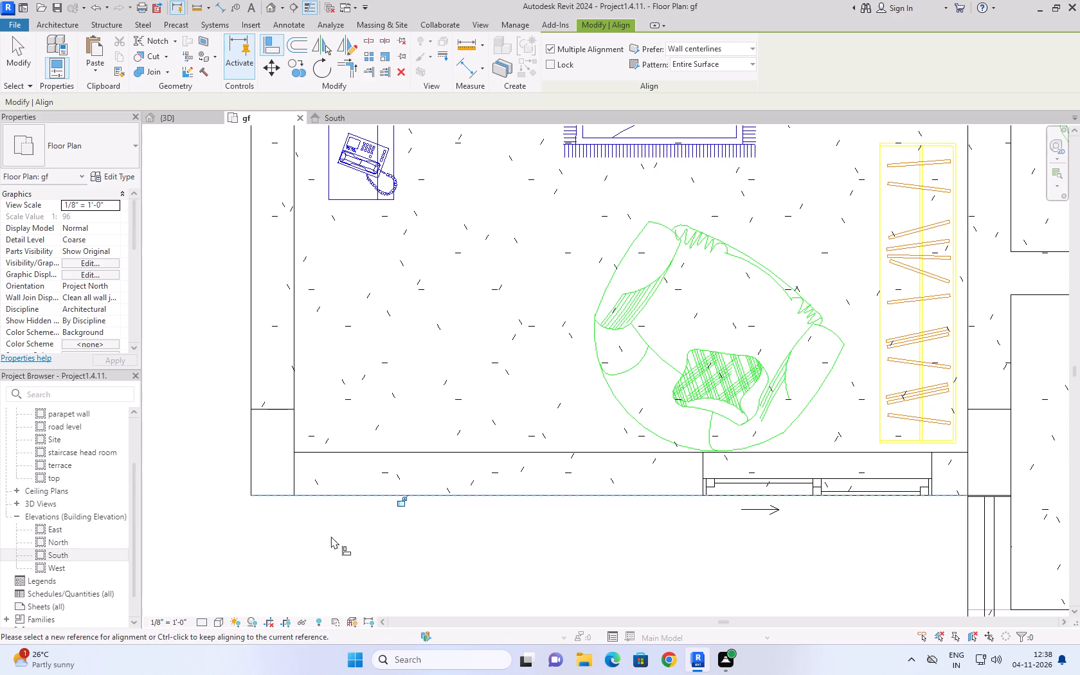
scroll(335, 544, down, 3)
click(354, 552)
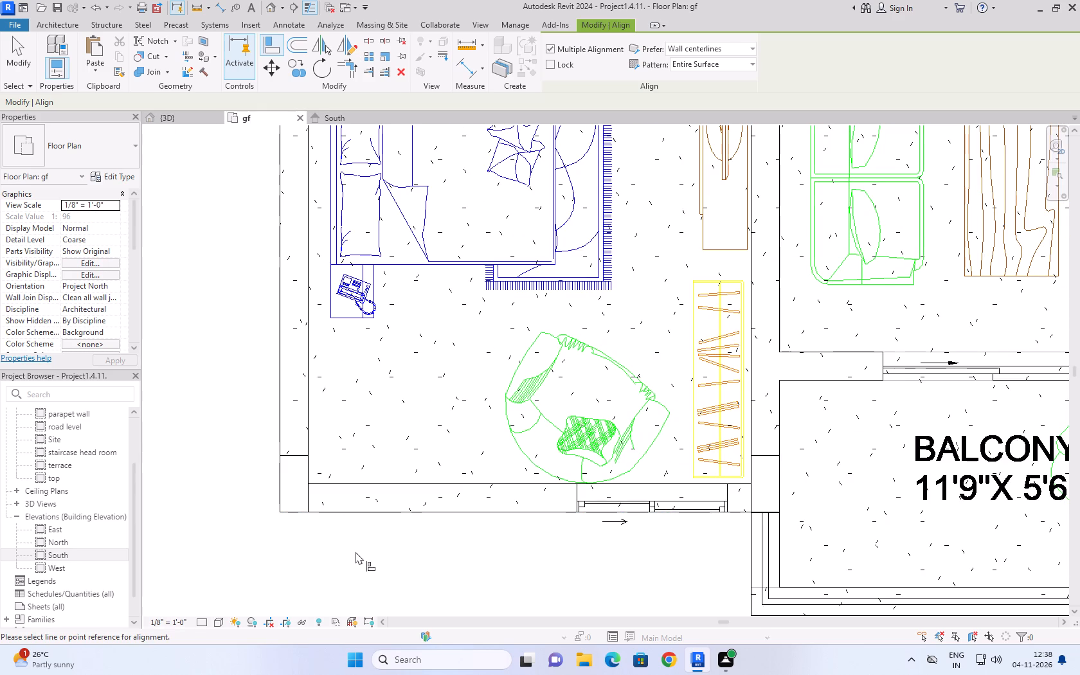
Save the project and leave the Align command.
key(ctrl+s)
click(22, 59)
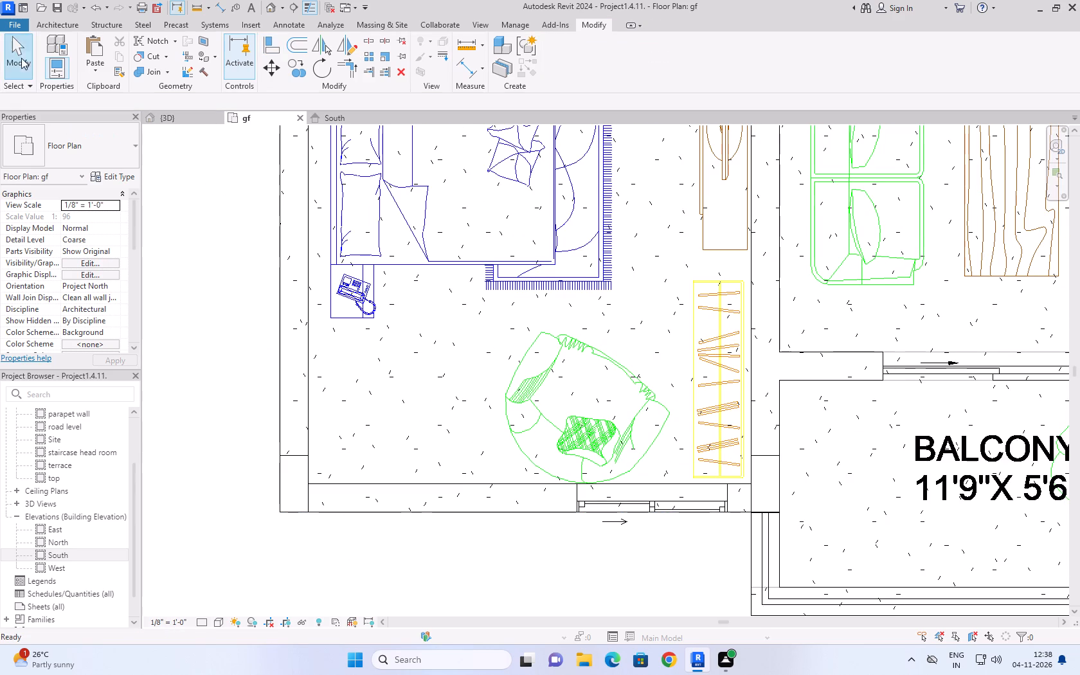
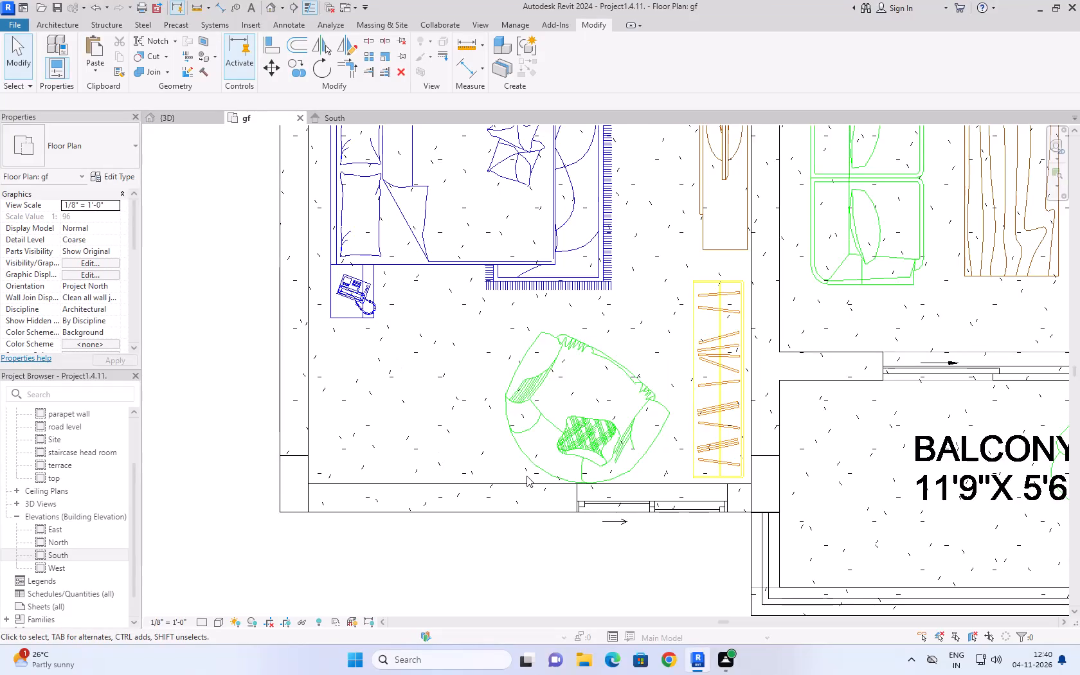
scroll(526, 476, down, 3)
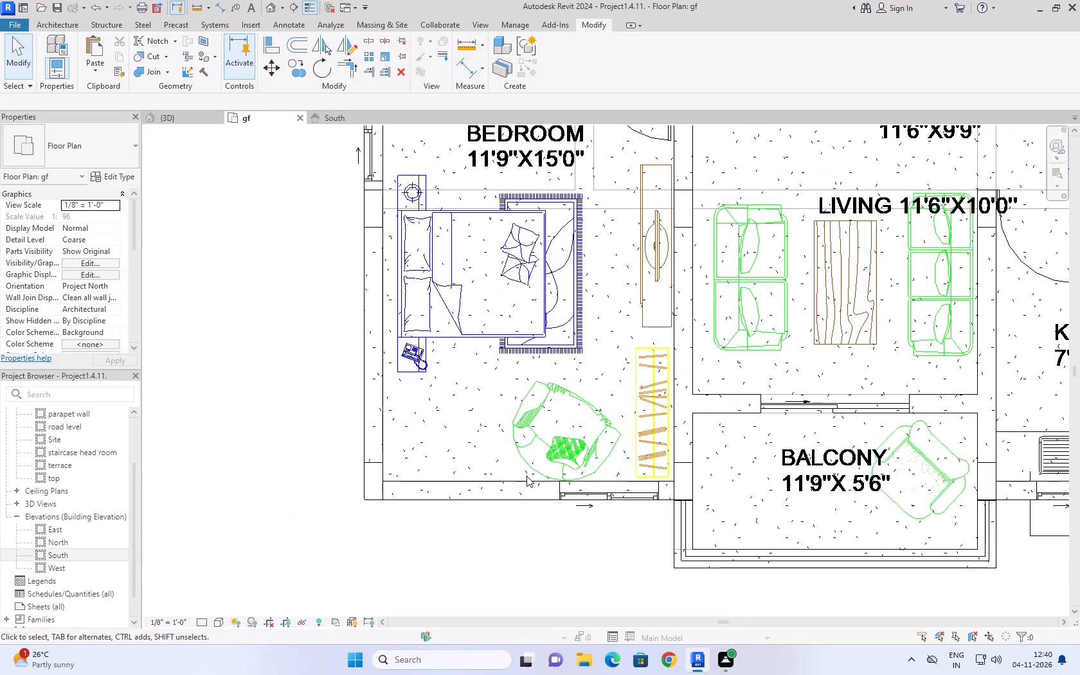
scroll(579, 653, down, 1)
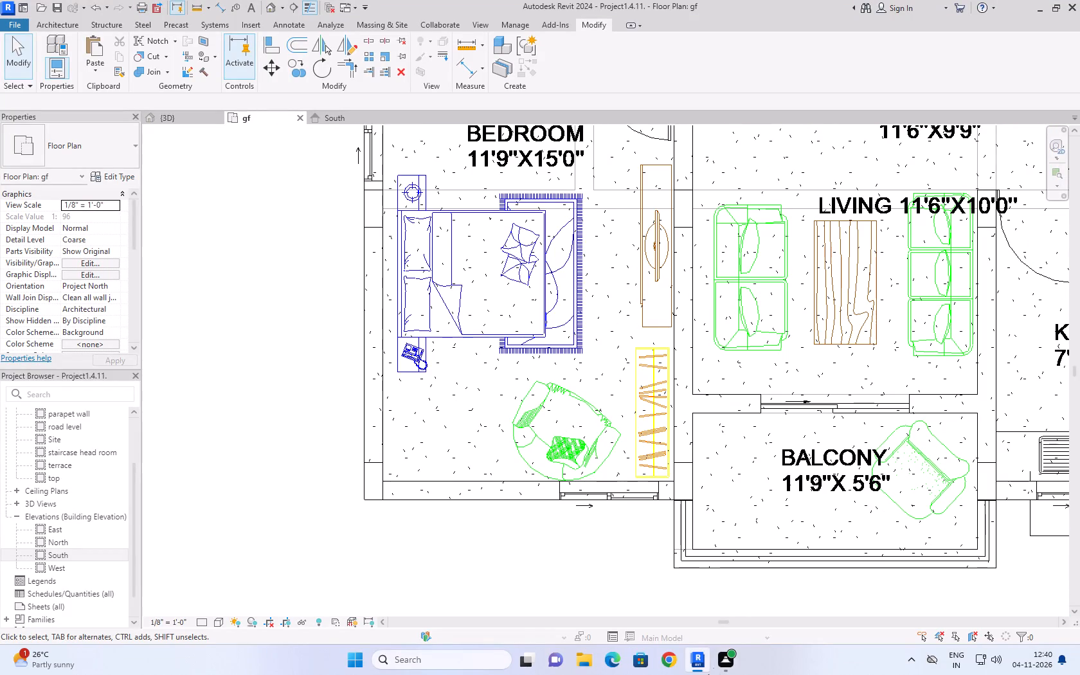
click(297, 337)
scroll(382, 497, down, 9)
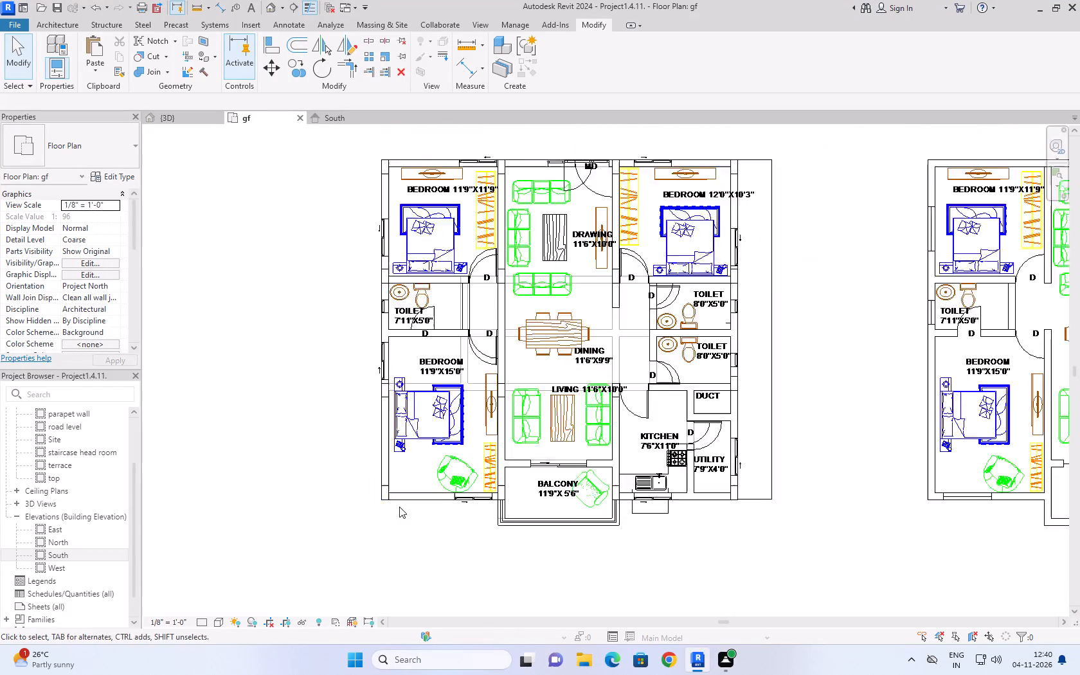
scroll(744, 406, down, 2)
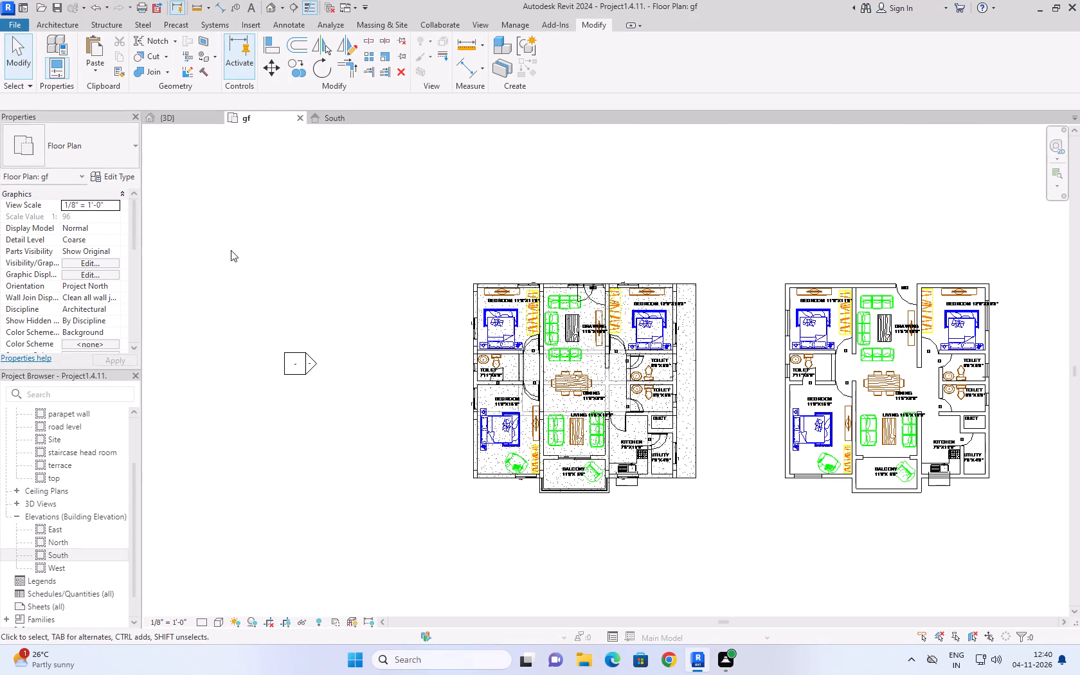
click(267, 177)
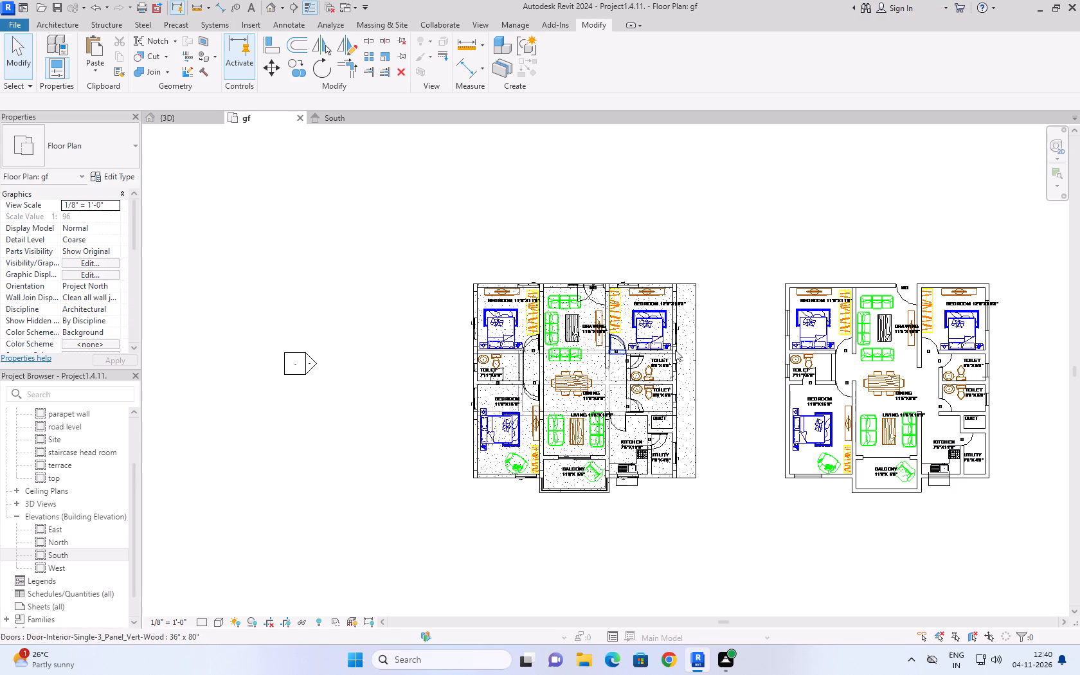
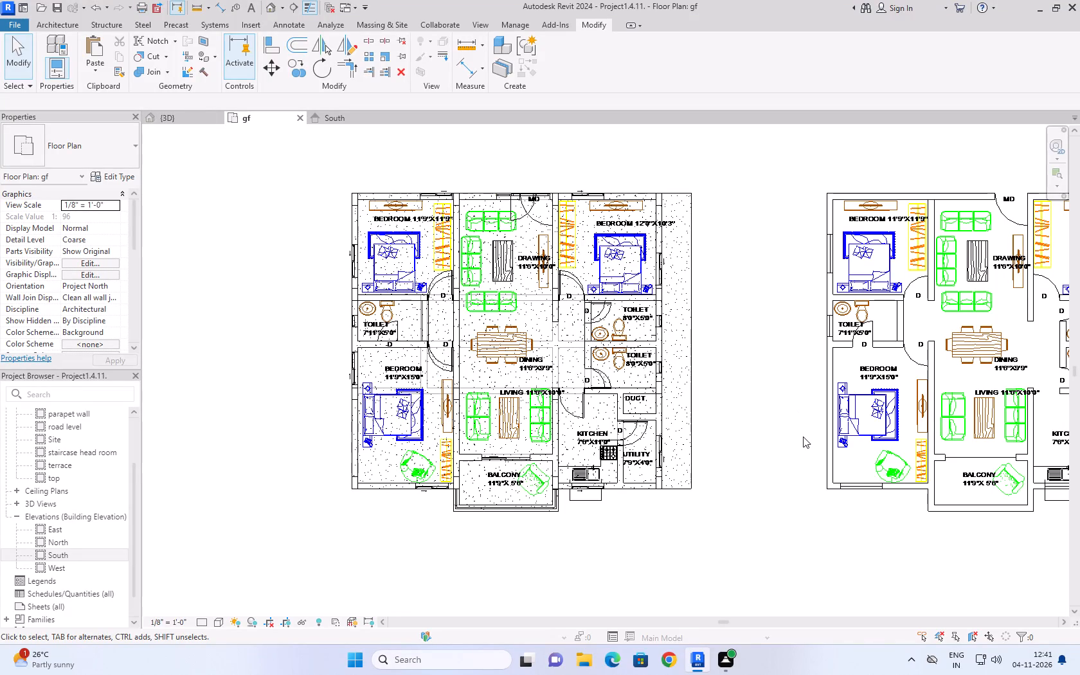
Review the building in the 3D view and compare it with the gf floor plan.
scroll(544, 541, up, 3)
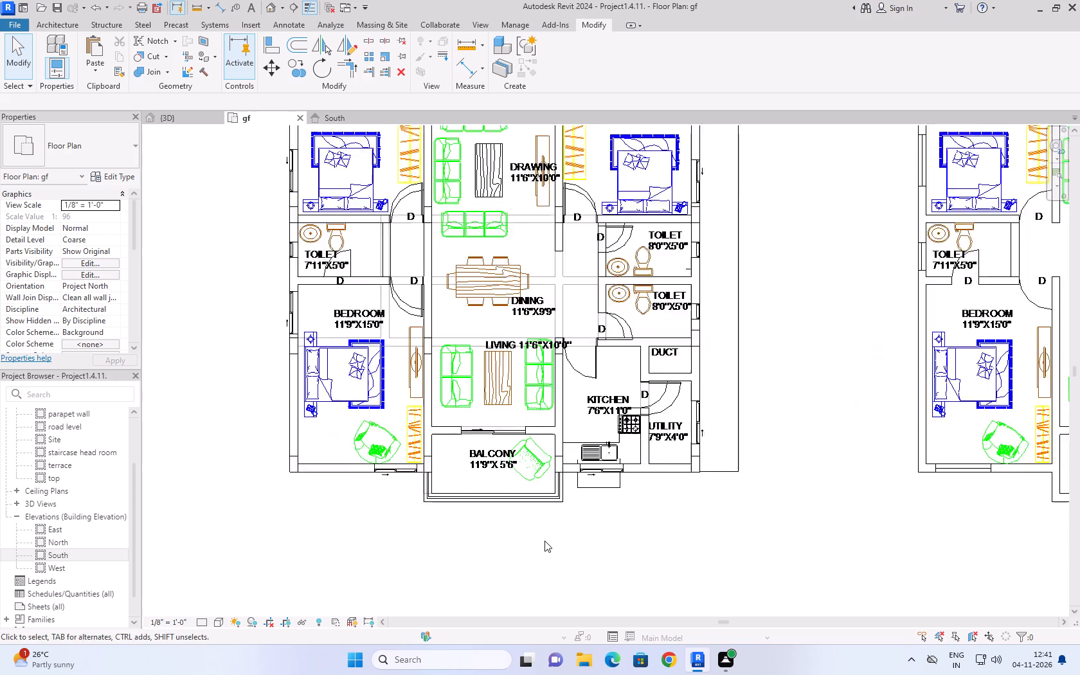
click(188, 117)
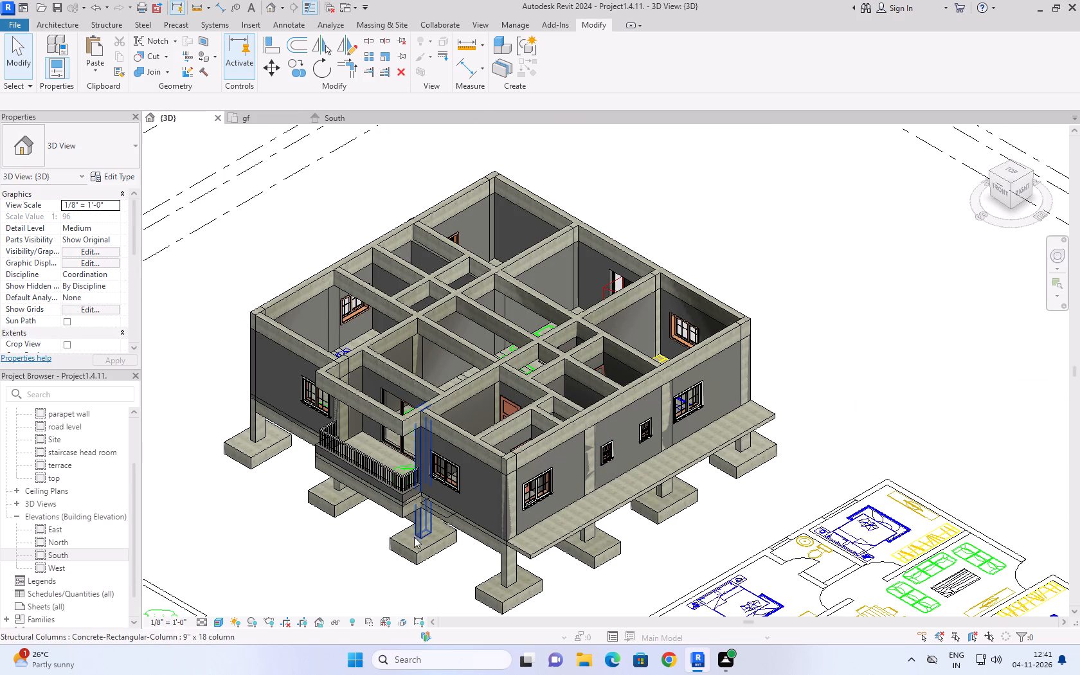
click(252, 115)
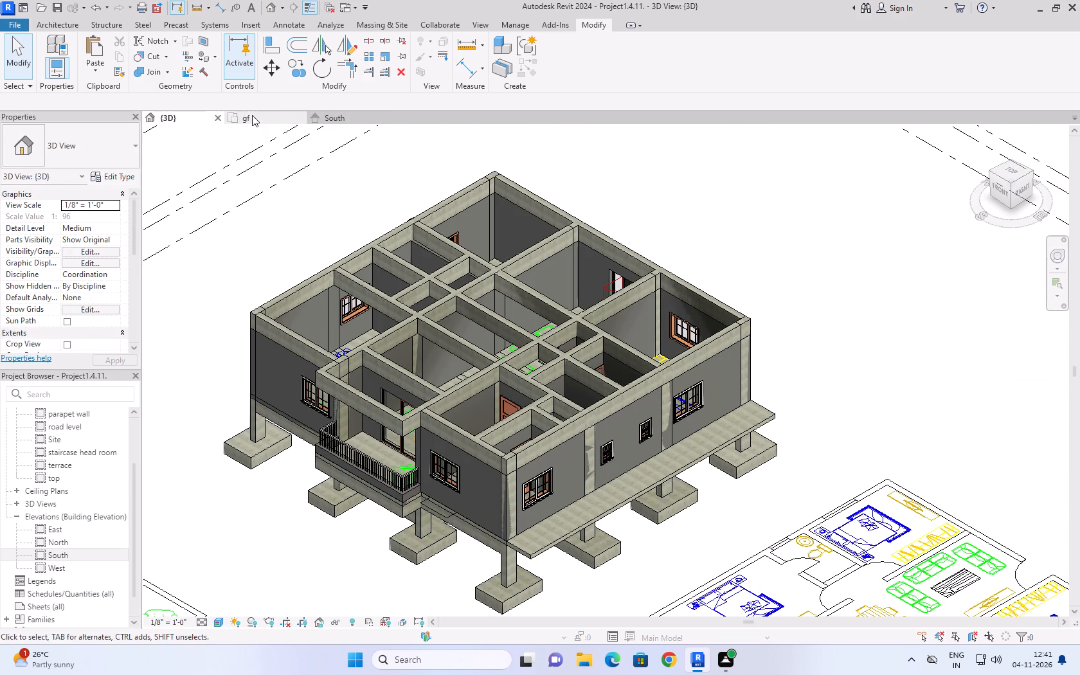
scroll(350, 462, down, 5)
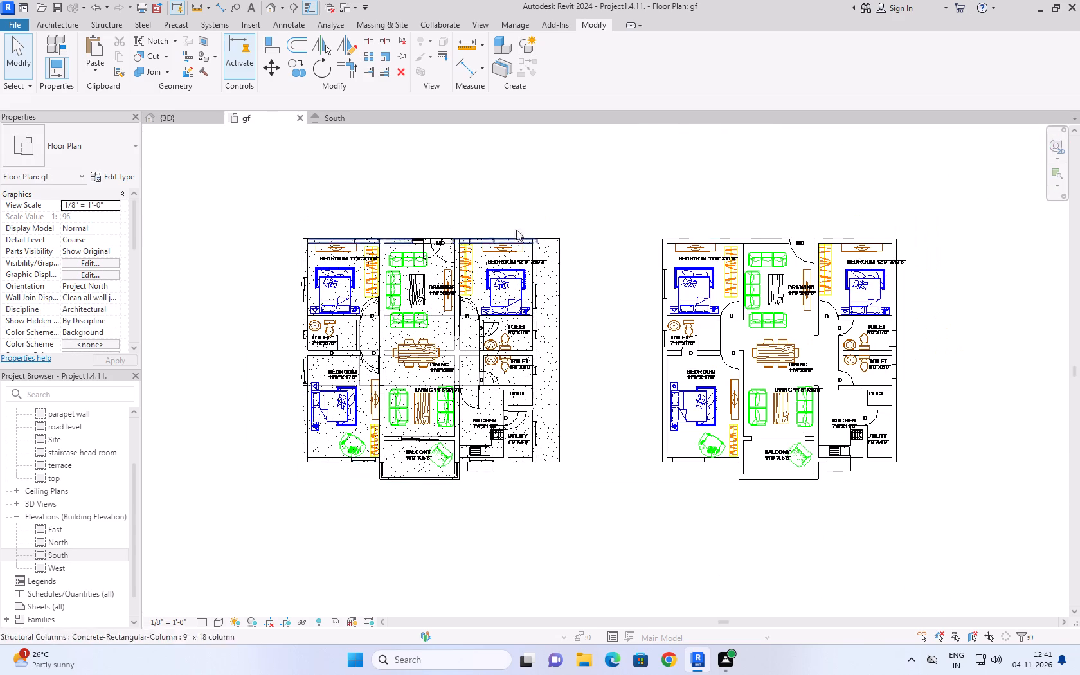
scroll(420, 200, up, 2)
click(420, 200)
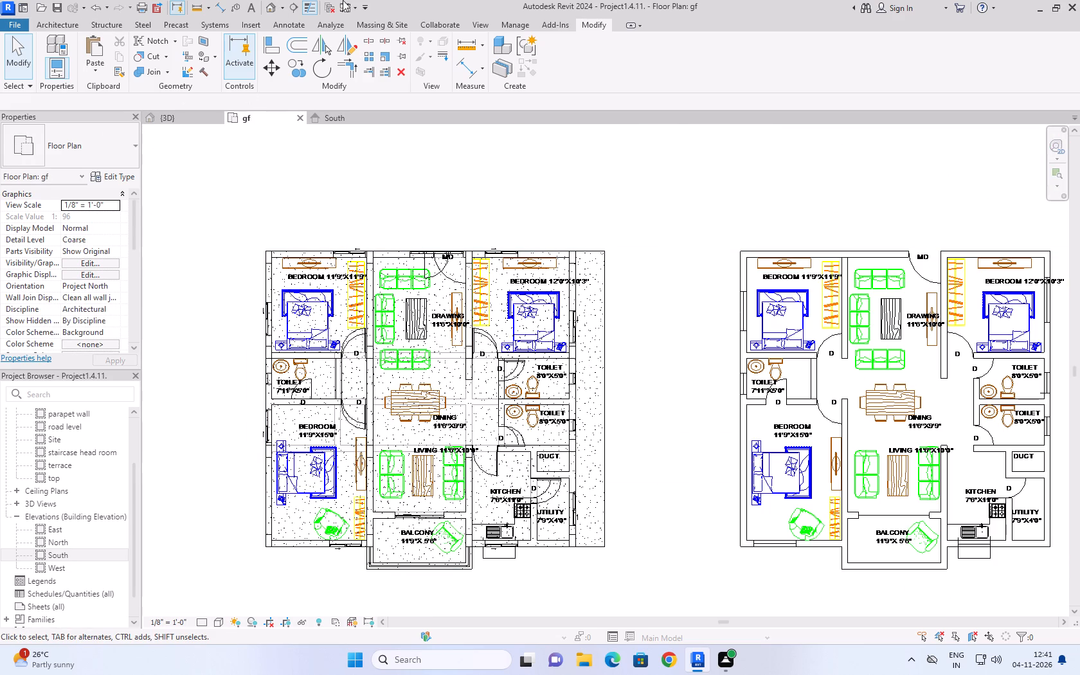
double_click(32, 62)
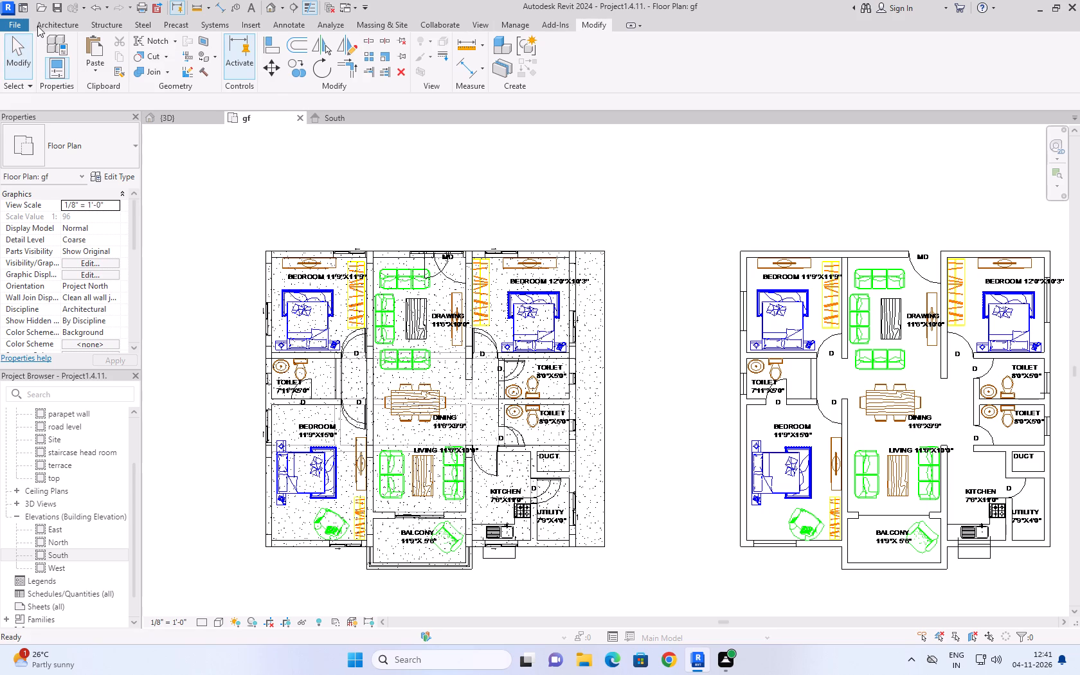
click(37, 26)
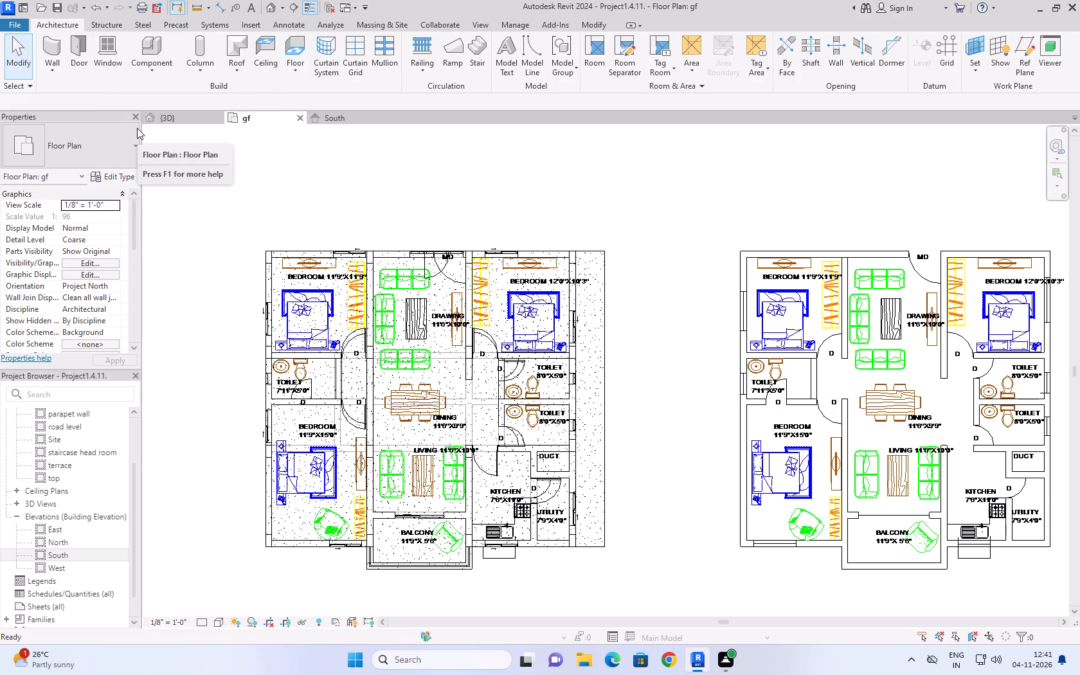
click(184, 280)
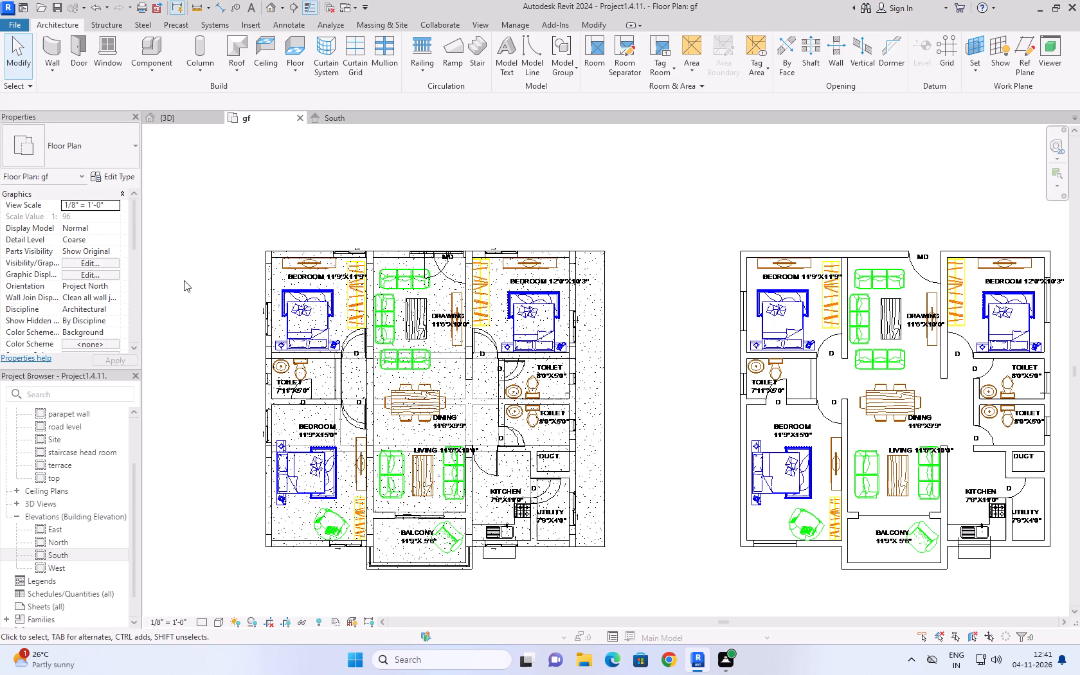
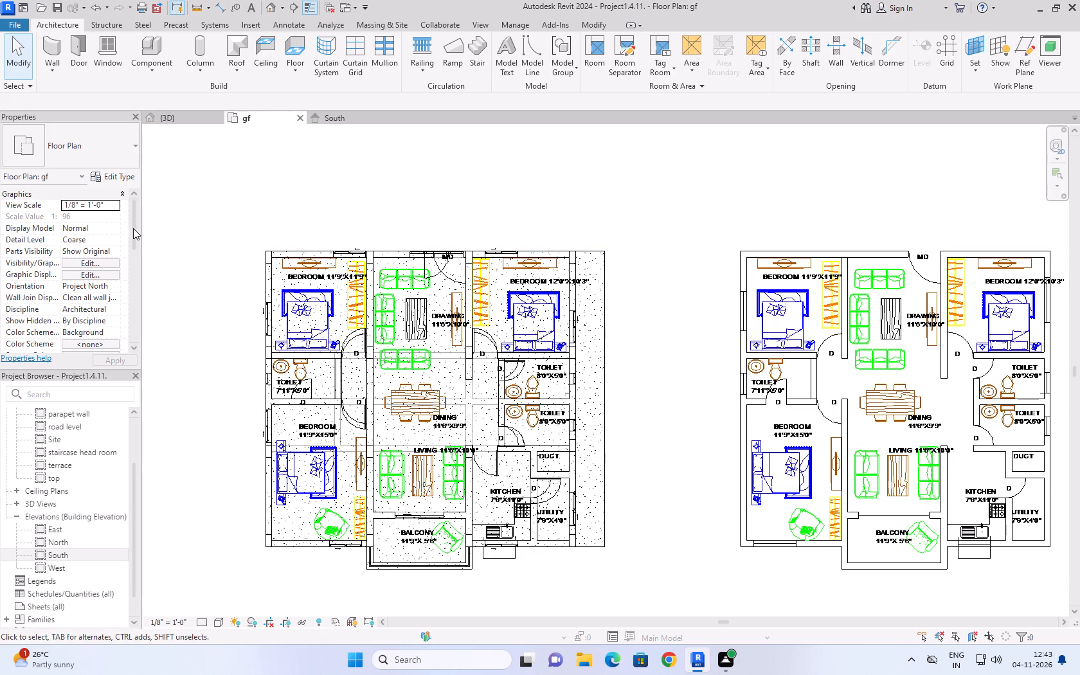
Start loading a component family for the gf plan and preview the base cabinets in the Casework library, including Base Cabinet-5 Drawers.
click(230, 158)
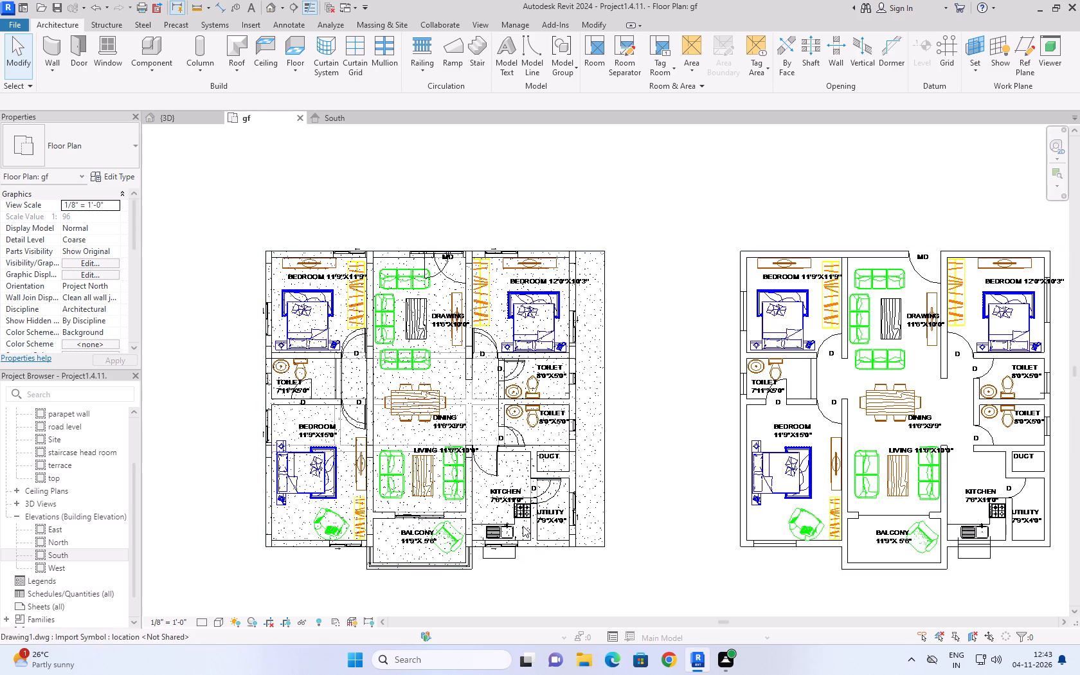
scroll(523, 549, up, 4)
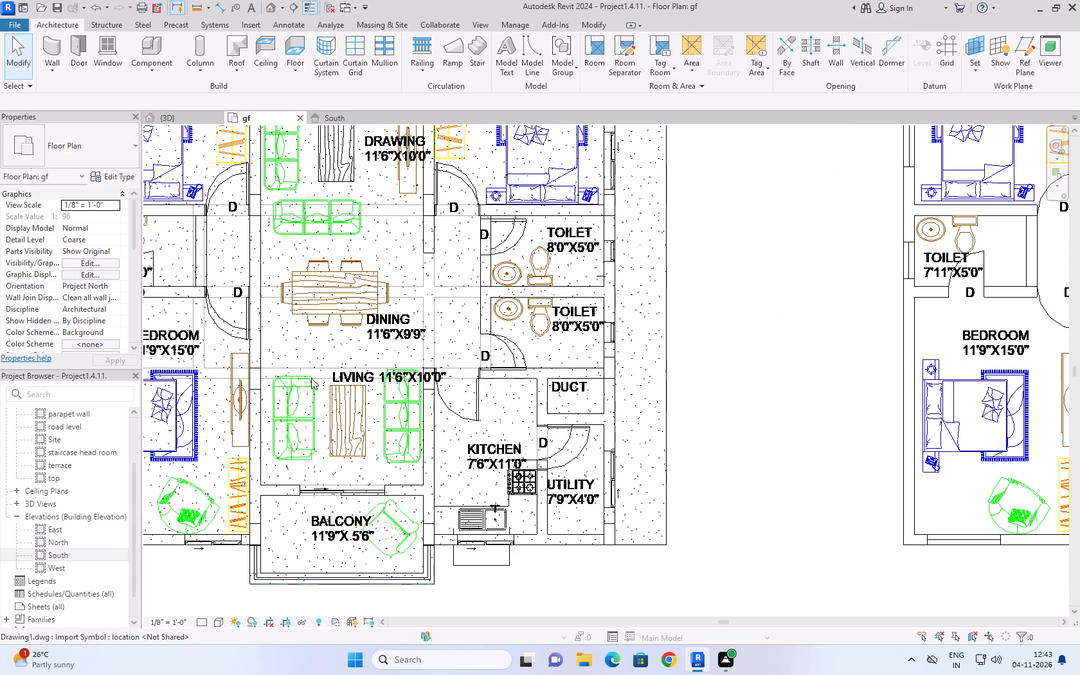
scroll(654, 353, down, 5)
click(154, 74)
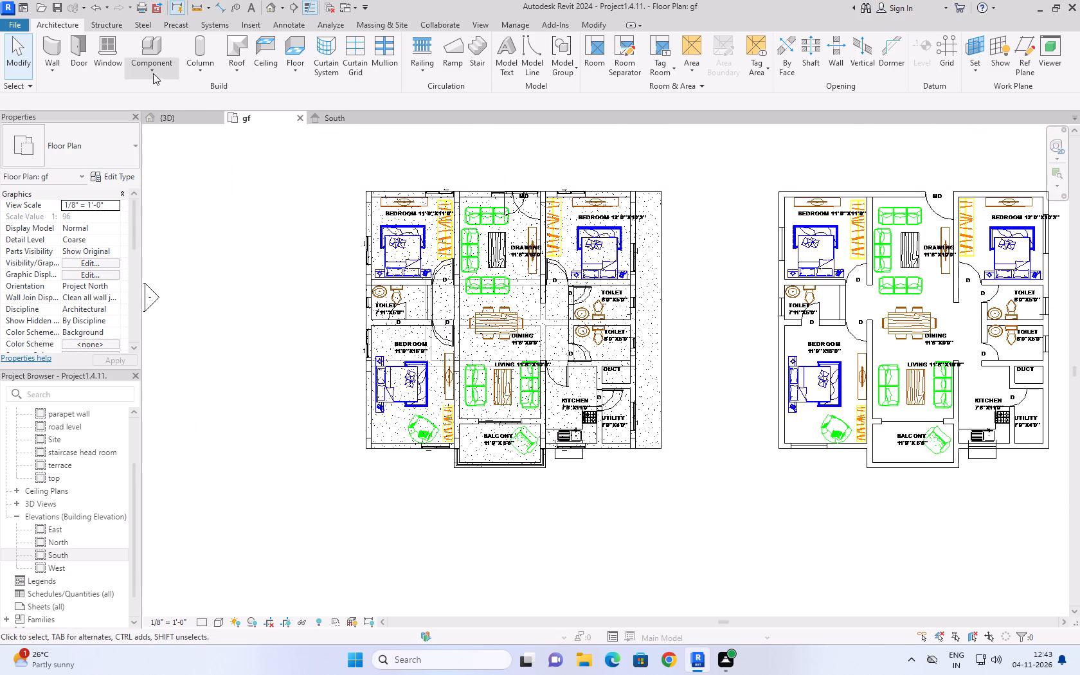
click(159, 94)
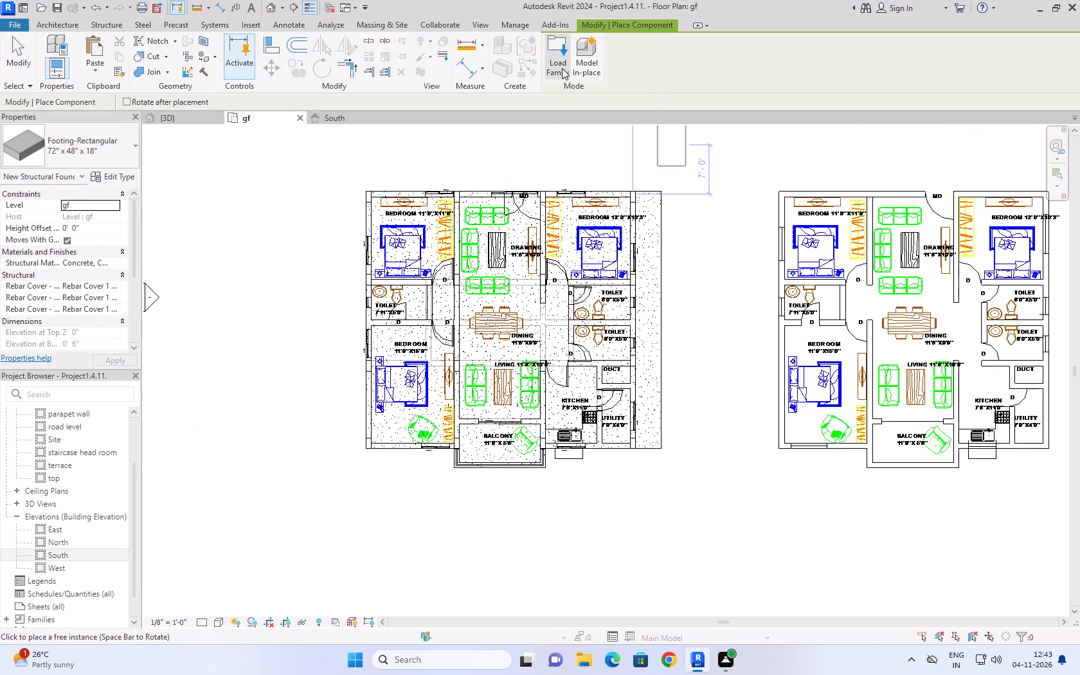
click(562, 68)
click(776, 180)
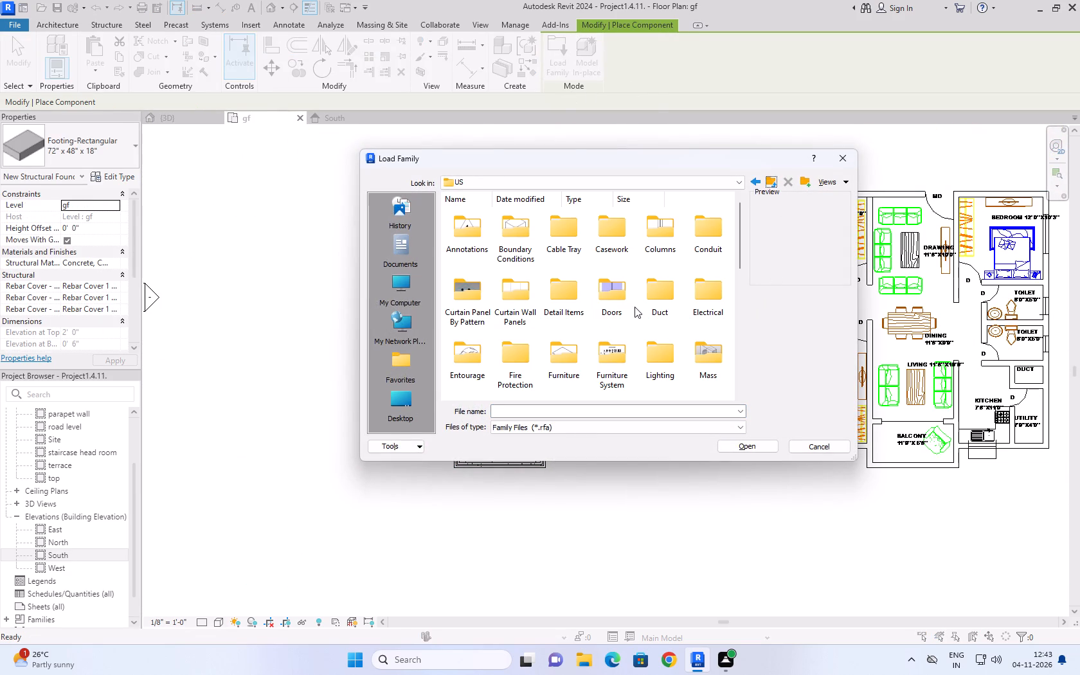
scroll(635, 305, up, 3)
double_click(610, 232)
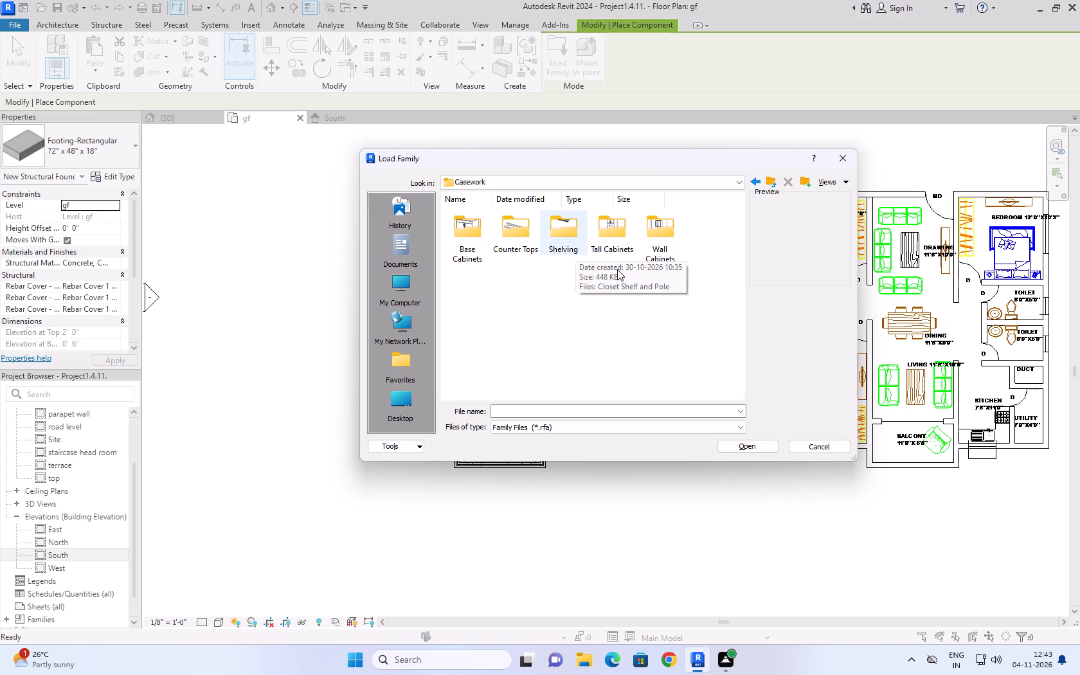
double_click(478, 228)
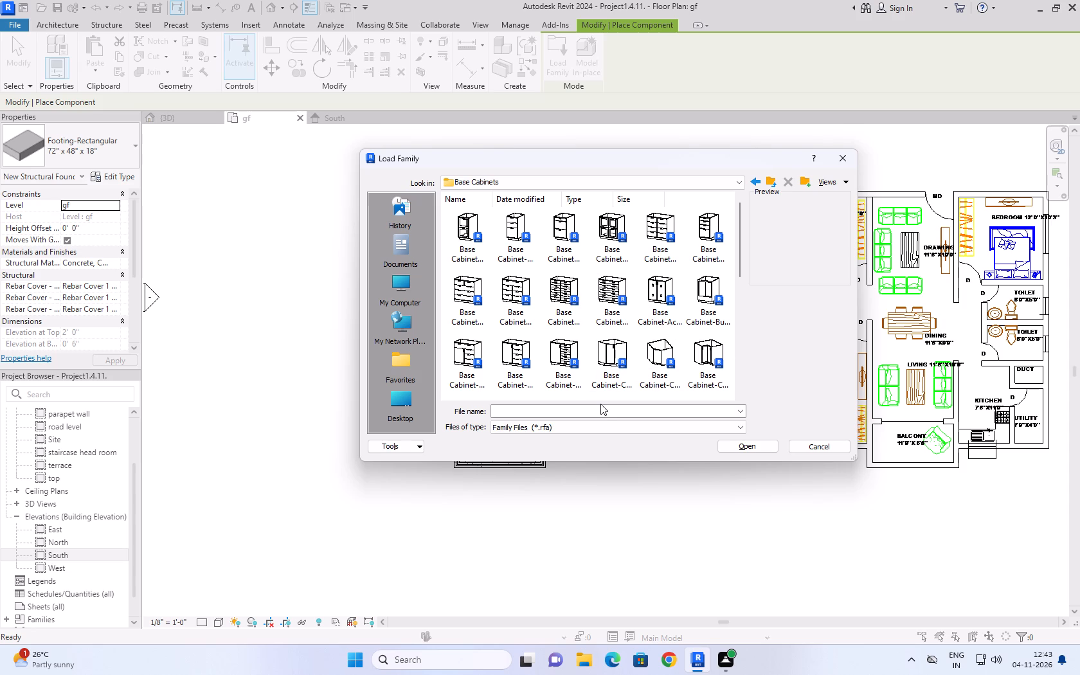
click(474, 226)
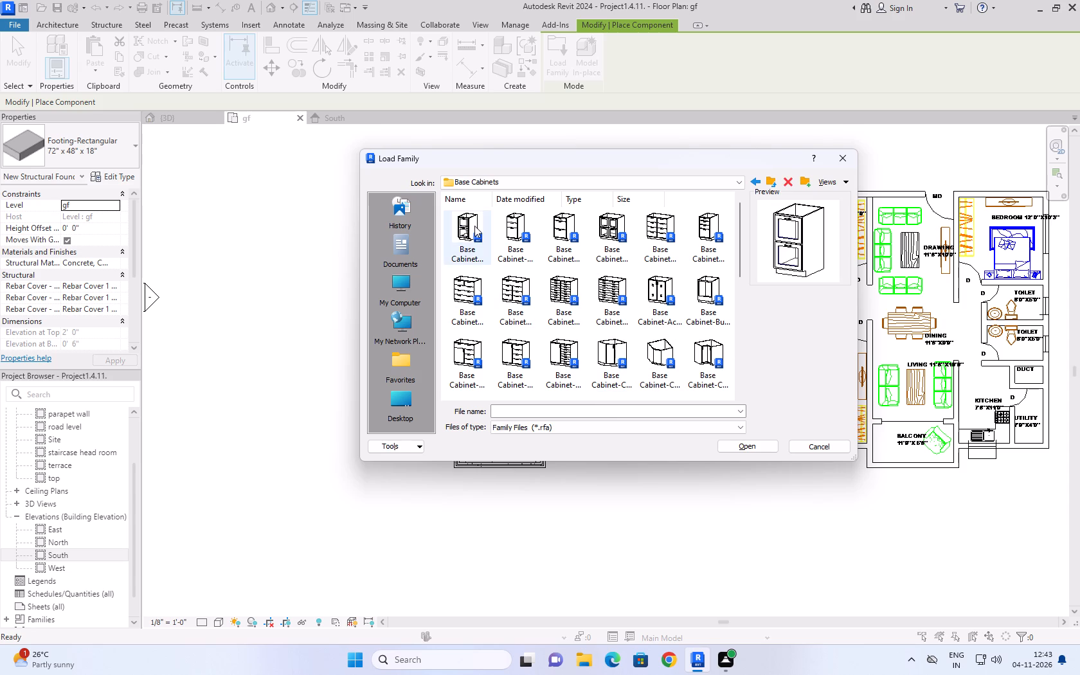
click(467, 286)
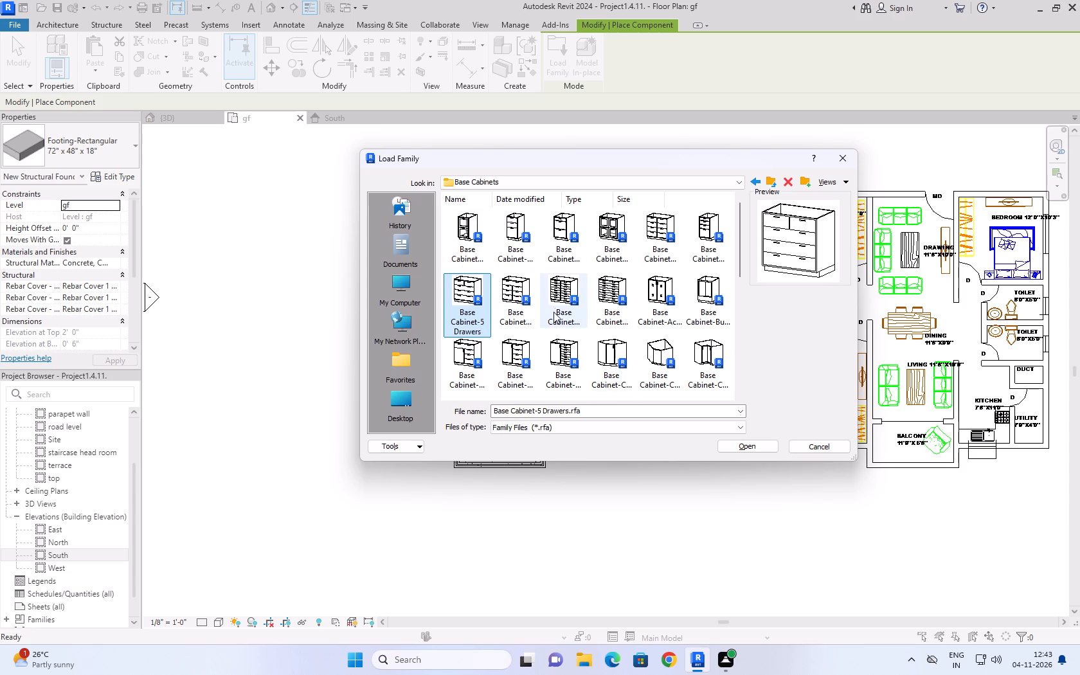
key(BackSpace)
key(BackSpace)
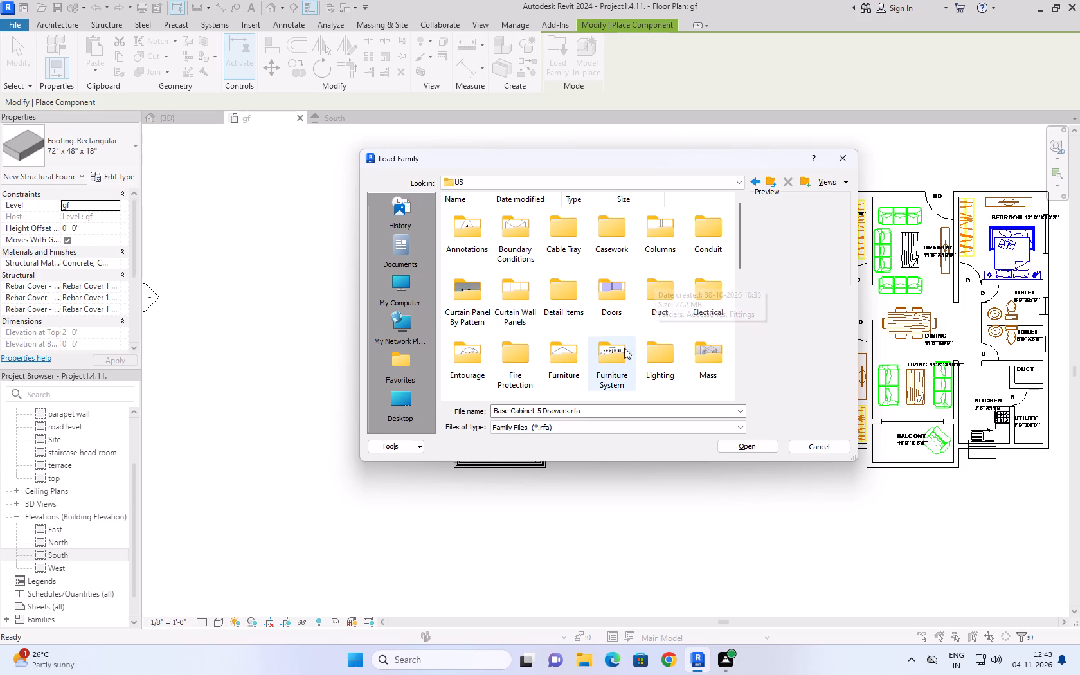
Browse the Casework Tall Cabinets and Specialty Equipment folders for a suitable family.
double_click(607, 235)
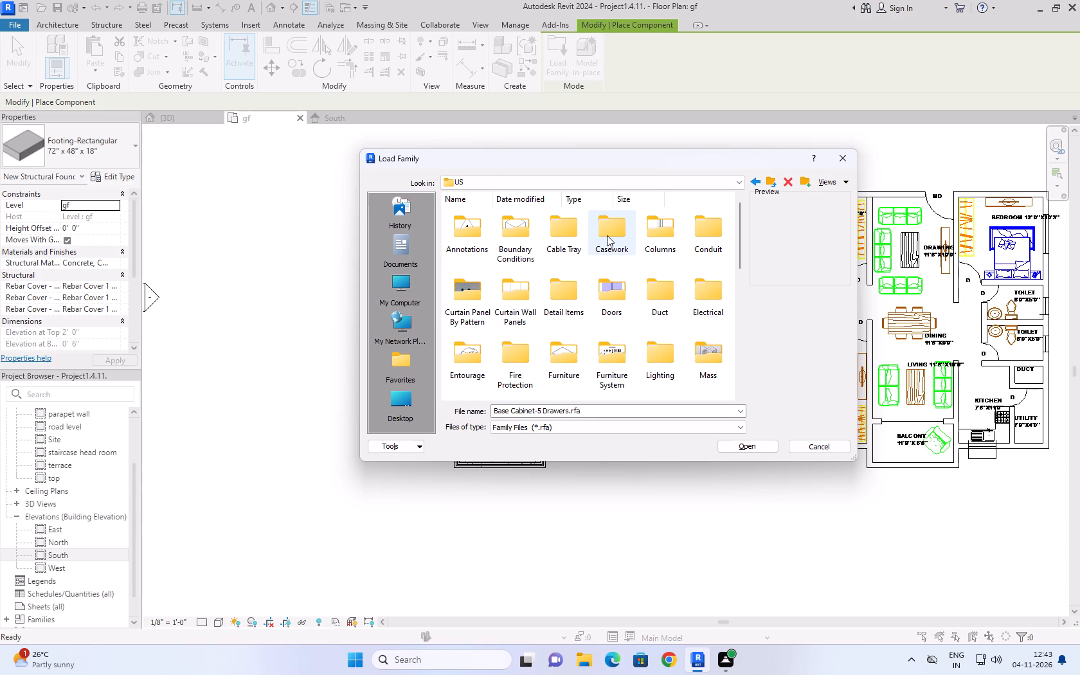
double_click(620, 237)
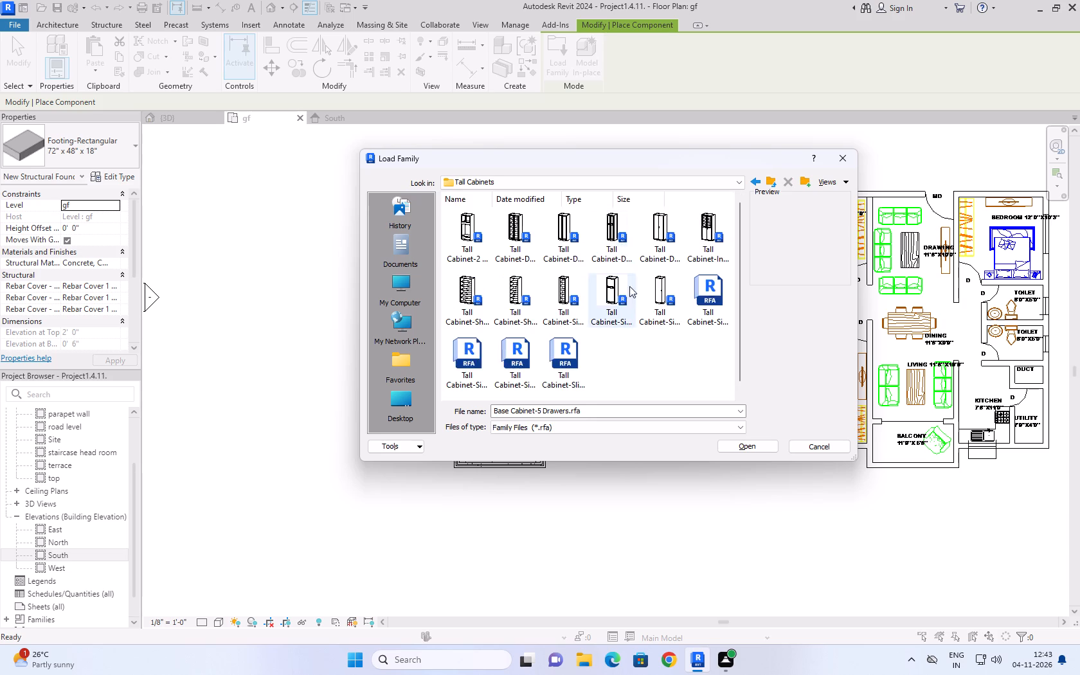
key(BackSpace)
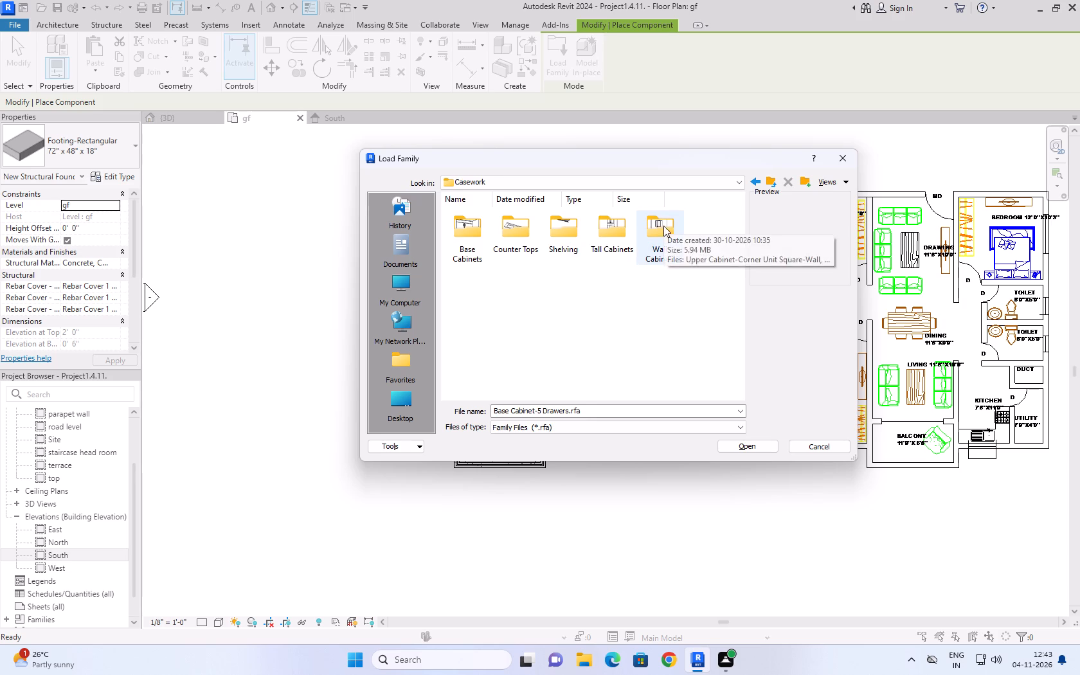
key(BackSpace)
scroll(668, 362, down, 1)
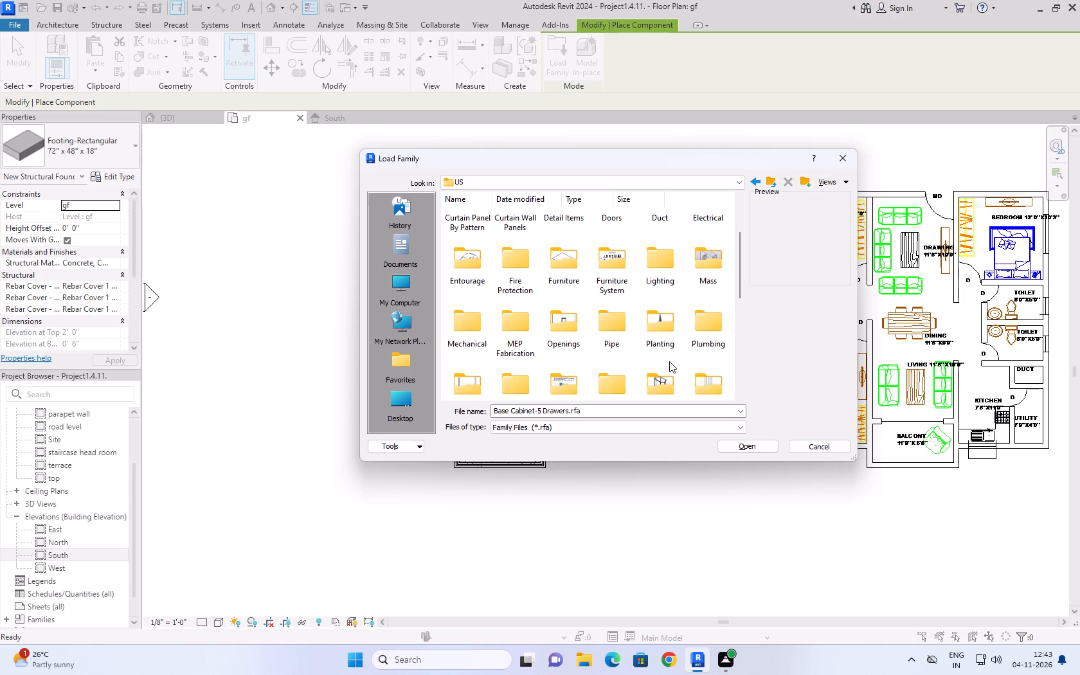
scroll(669, 361, down, 1)
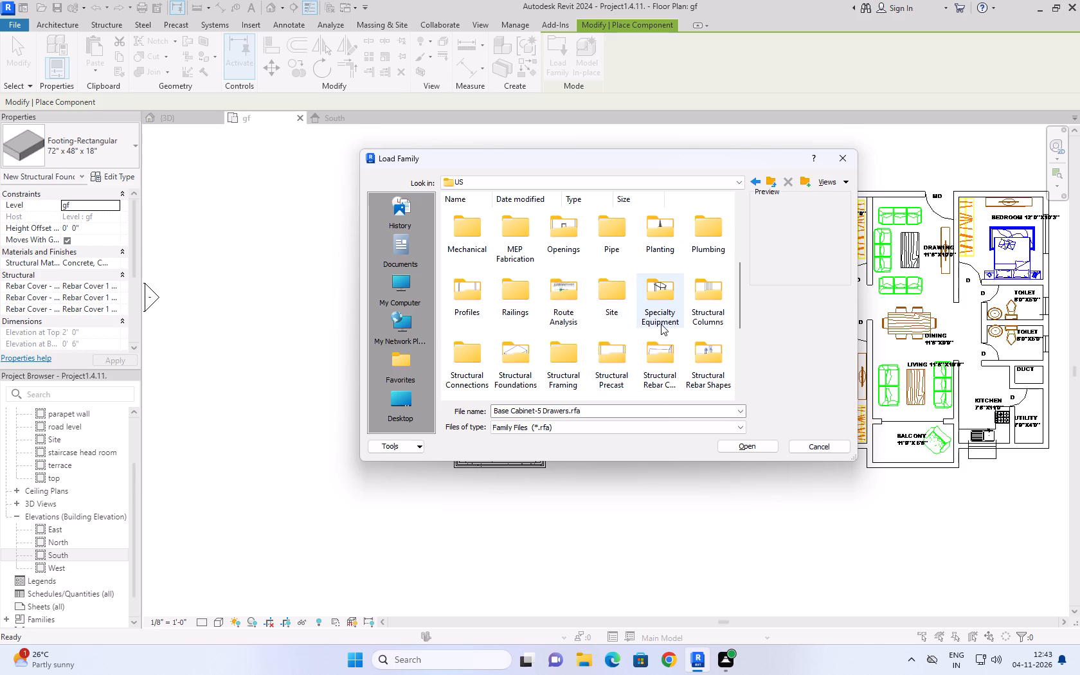
double_click(661, 324)
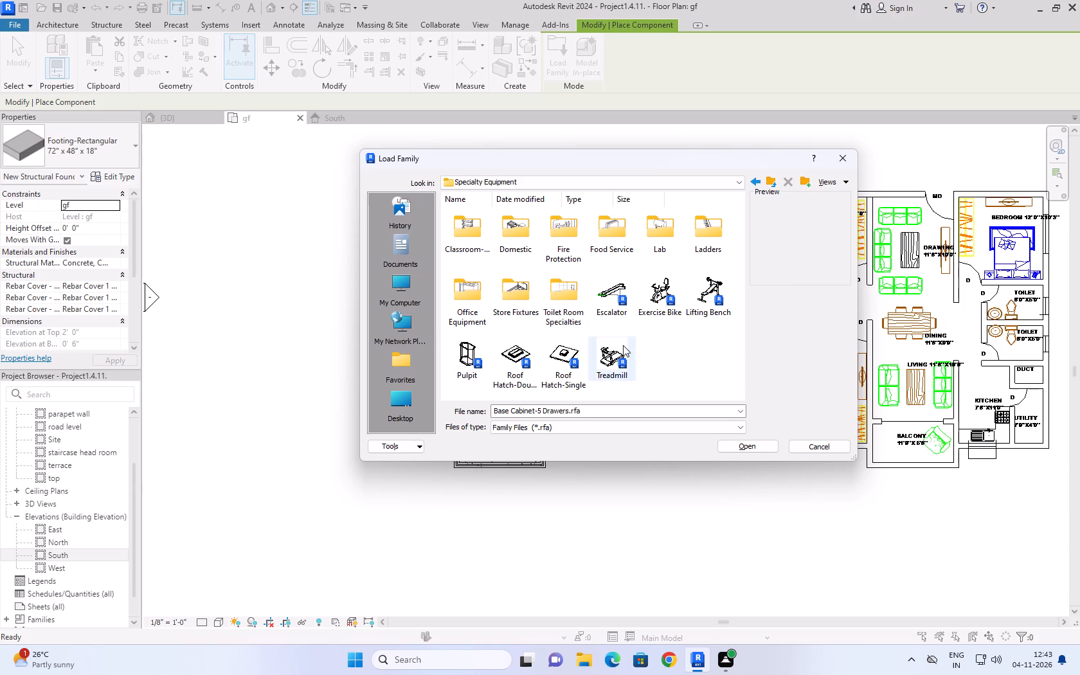
key(BackSpace)
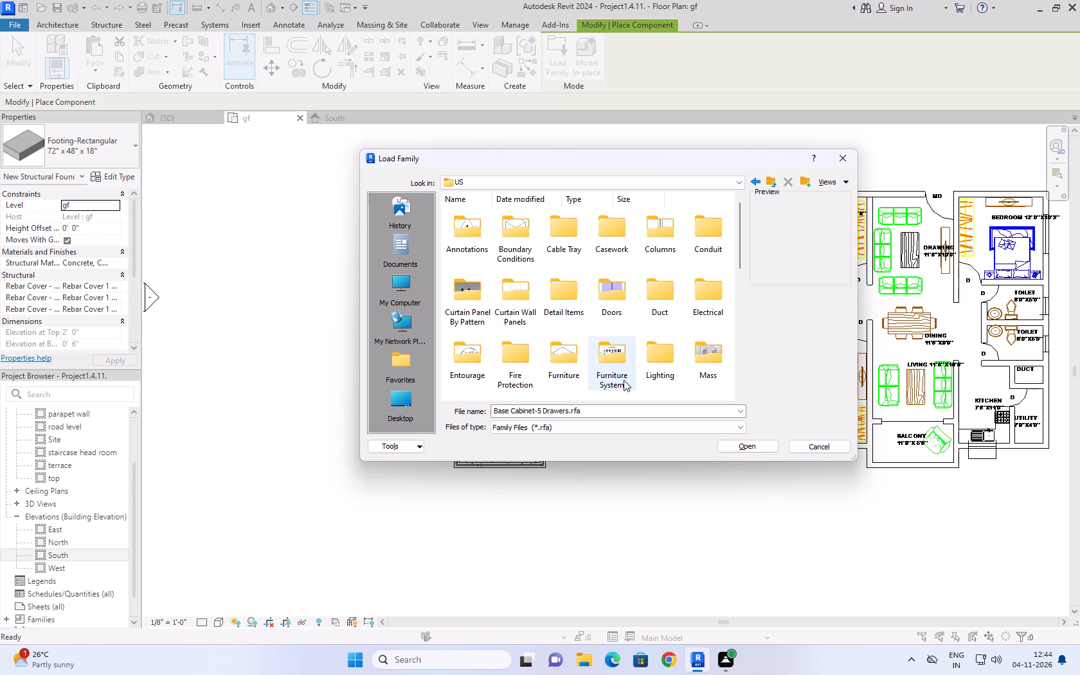
Examine the Furniture System storage families, including the Pedestal and Cabinet-Overhead-Split, and check the Hardware and Supports folder.
double_click(611, 360)
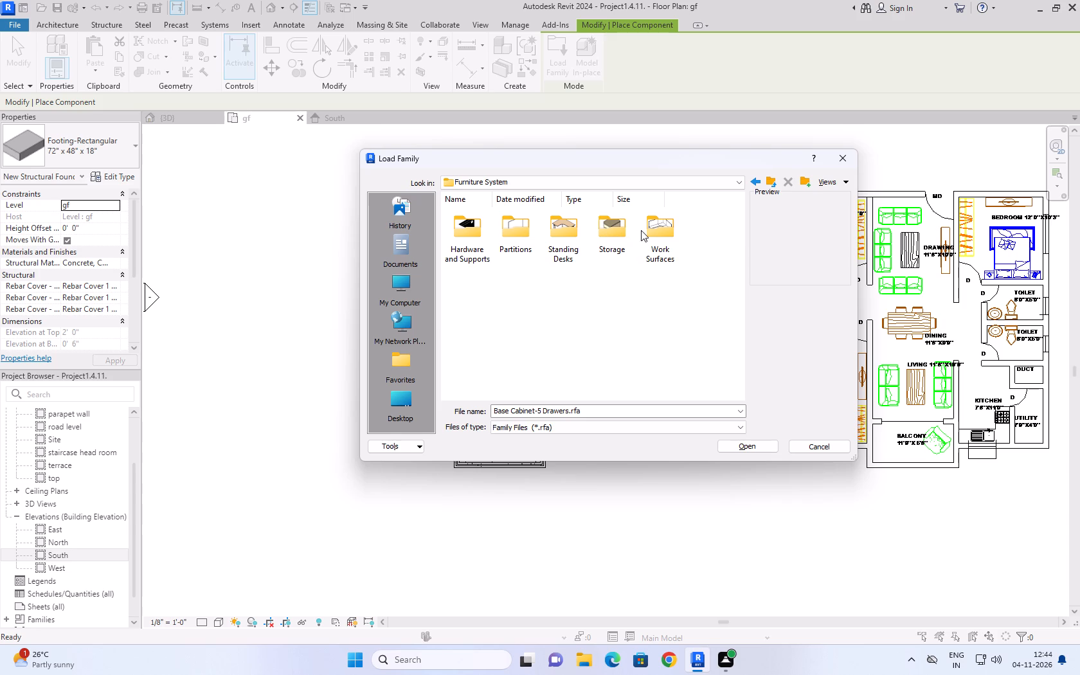
double_click(609, 233)
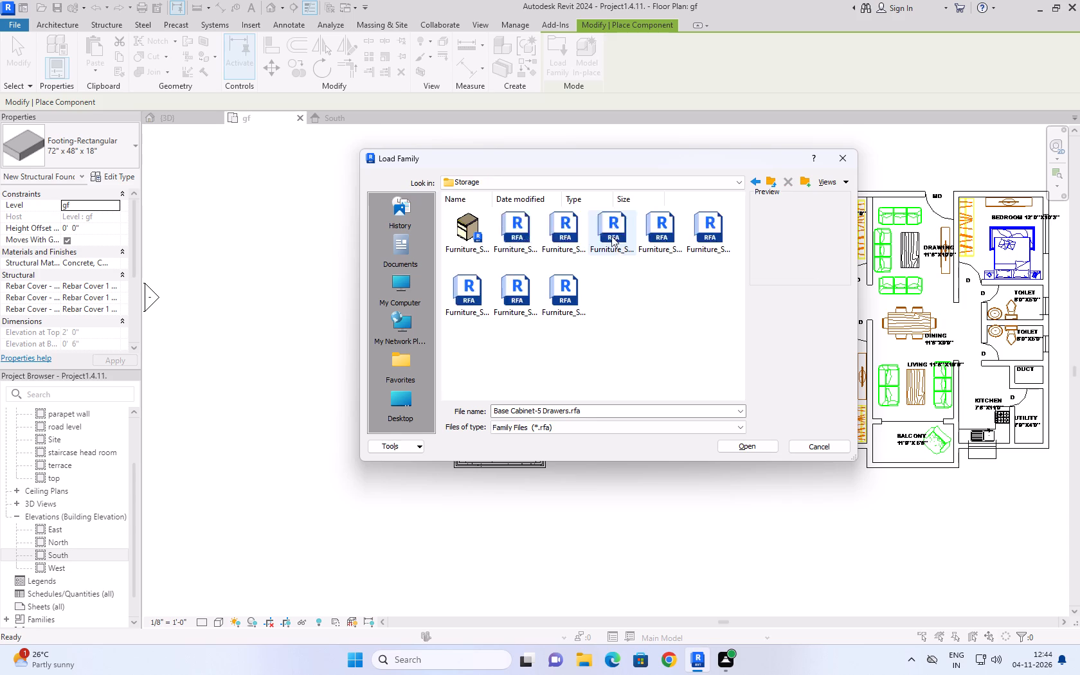
click(523, 228)
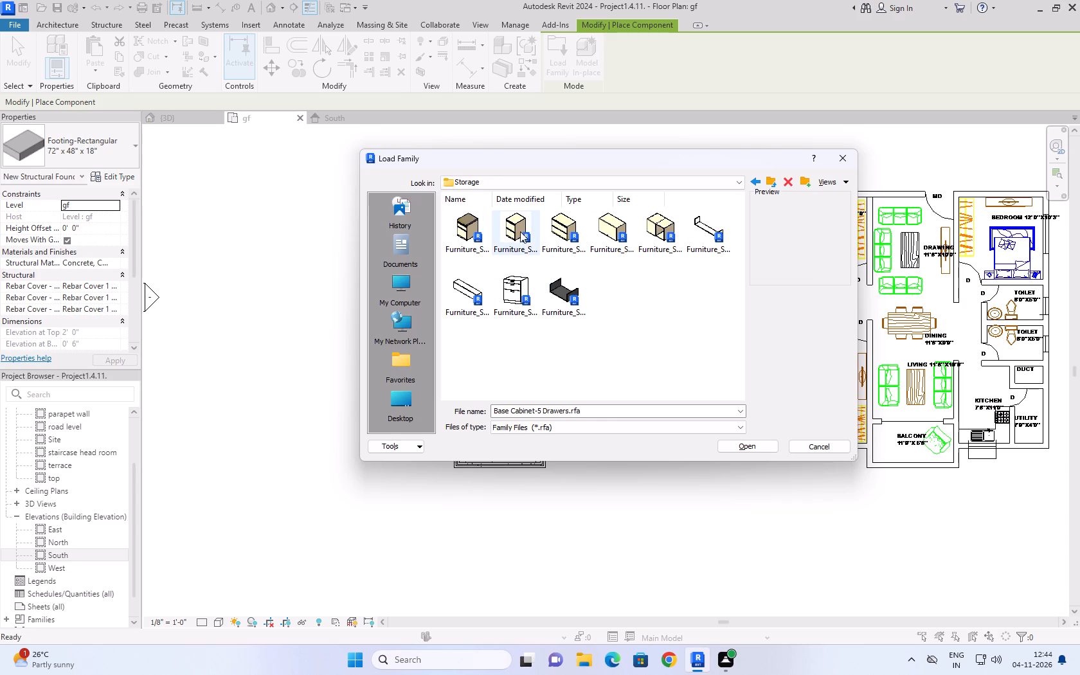
click(523, 285)
click(649, 292)
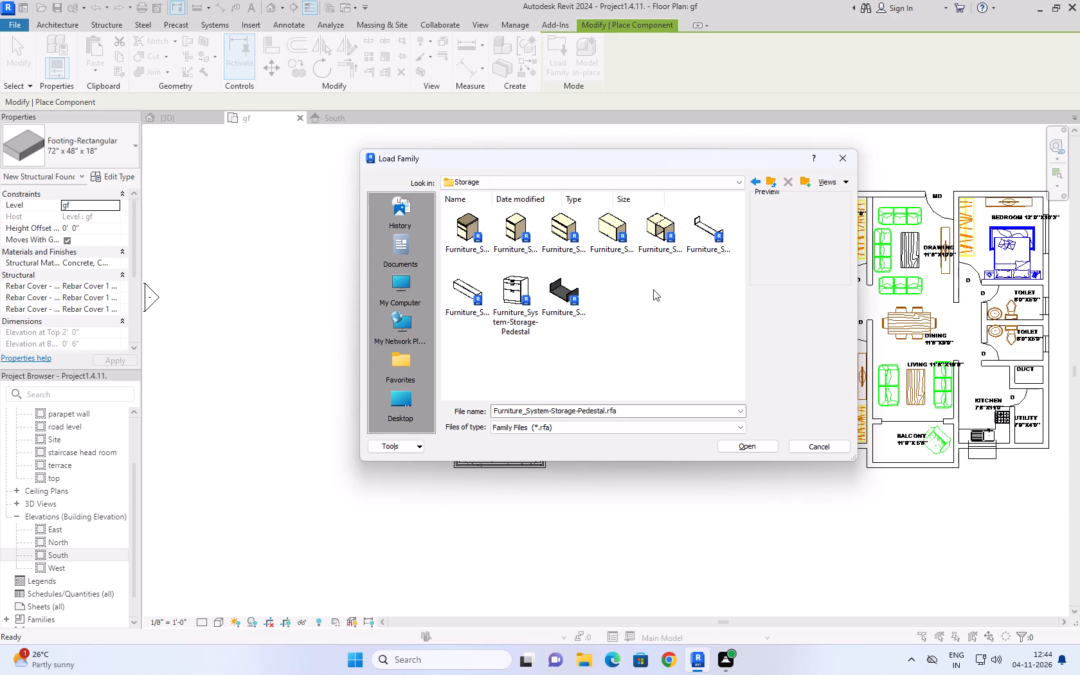
key(BackSpace)
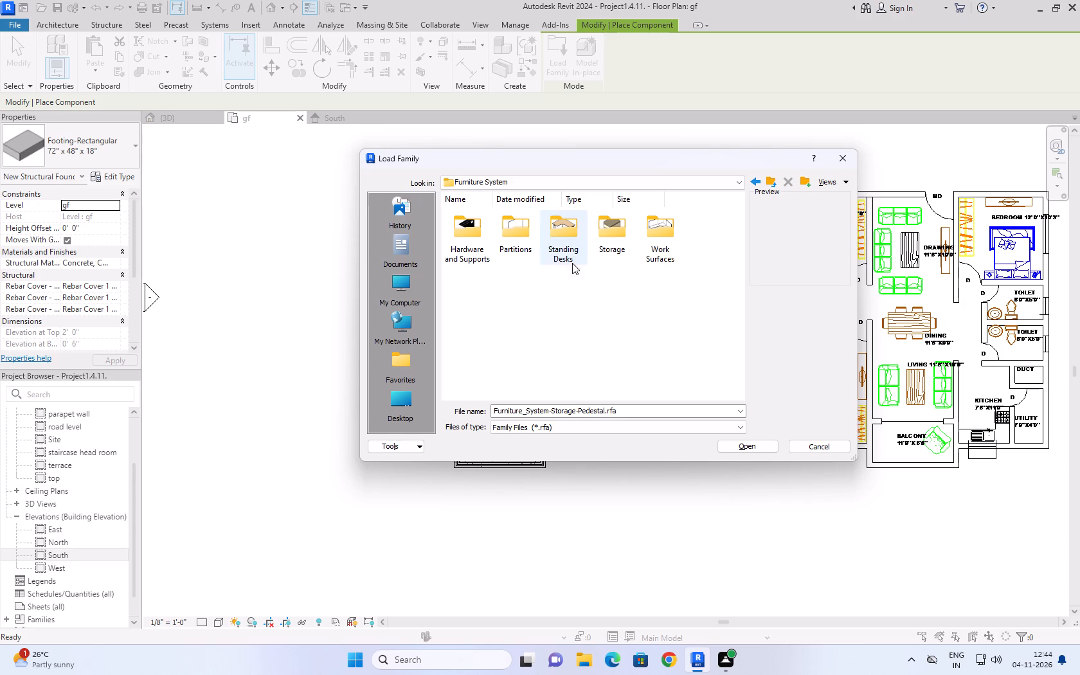
double_click(480, 249)
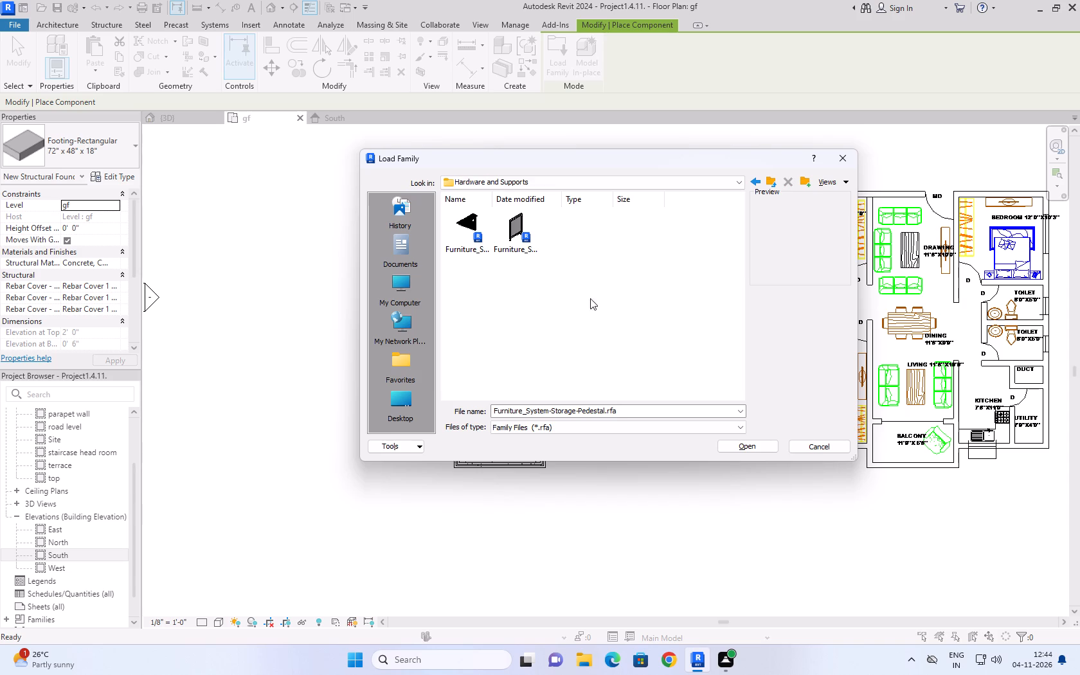
key(BackSpace)
double_click(606, 246)
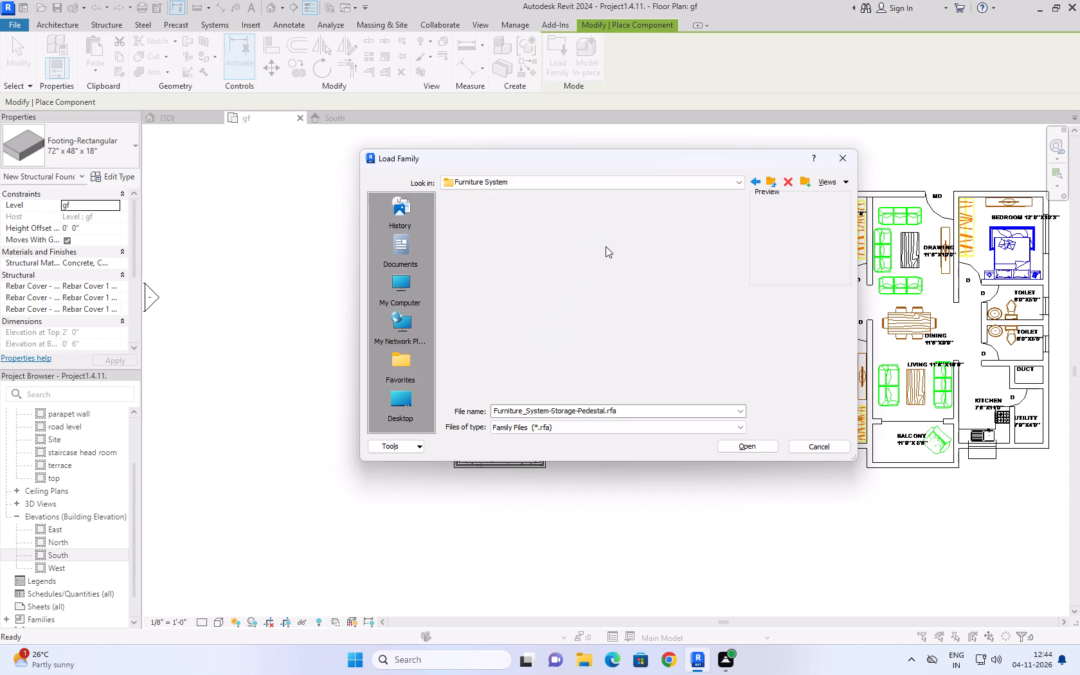
click(662, 222)
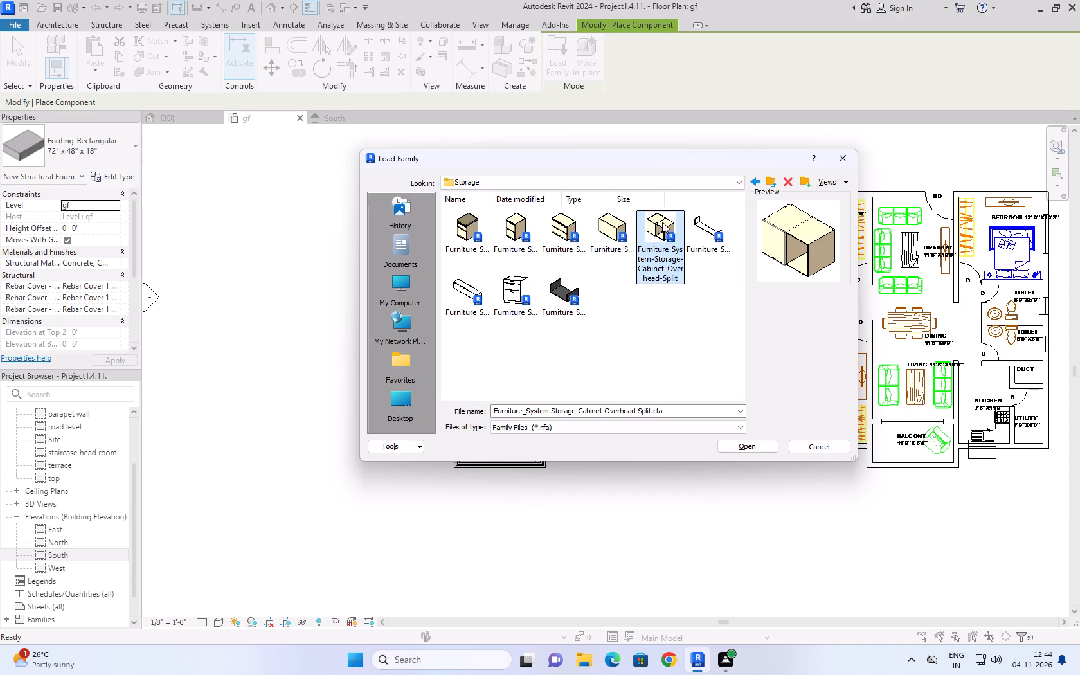
key(BackSpace)
Preview the Furniture System work surfaces, including the Cubicle, Round_End and L_with_Square_End families.
double_click(651, 239)
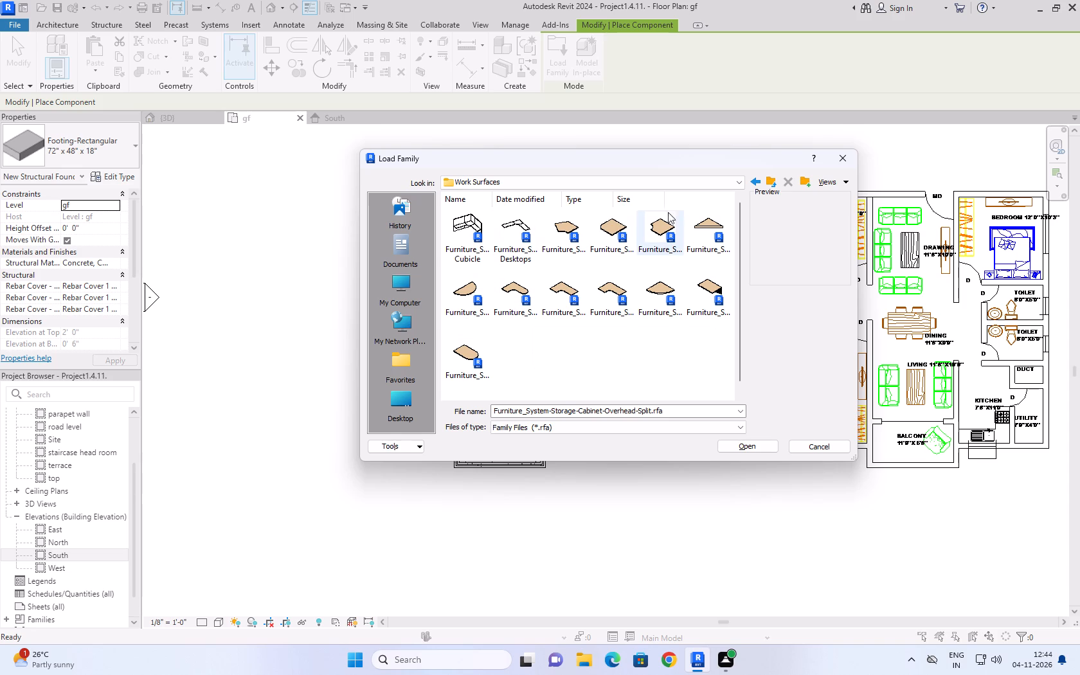
click(460, 225)
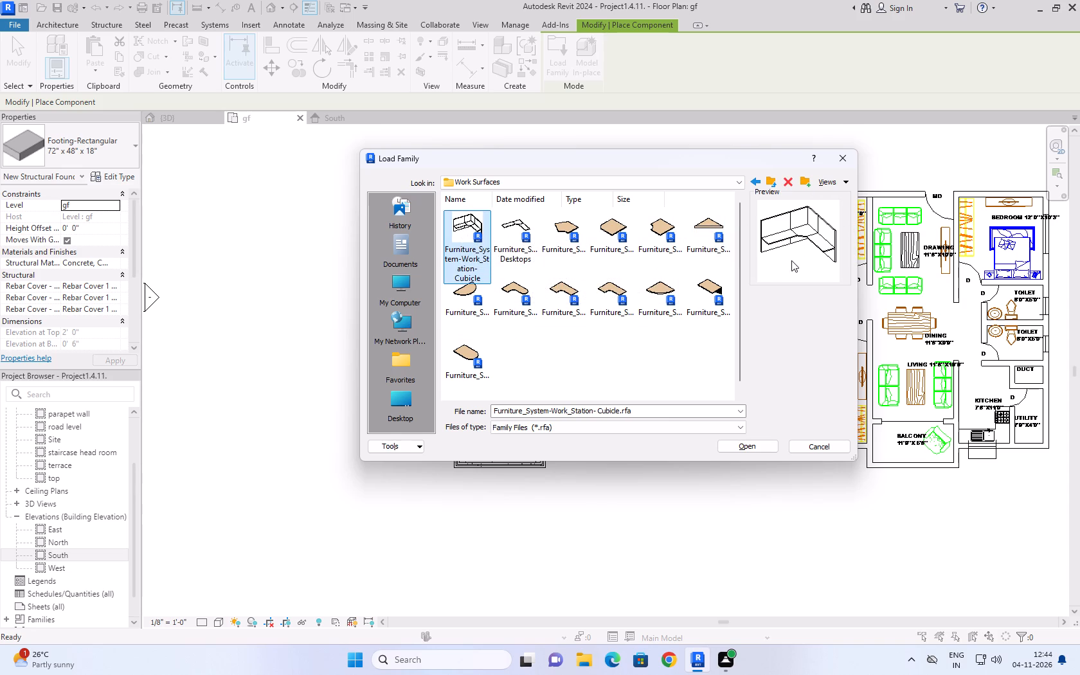
click(476, 350)
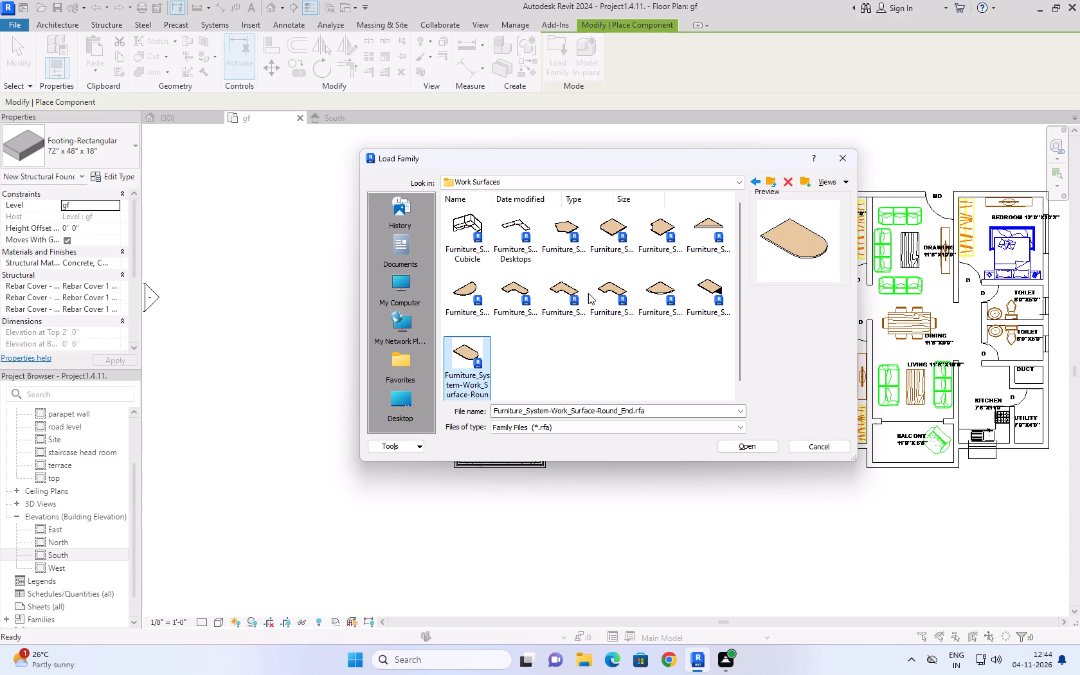
click(571, 298)
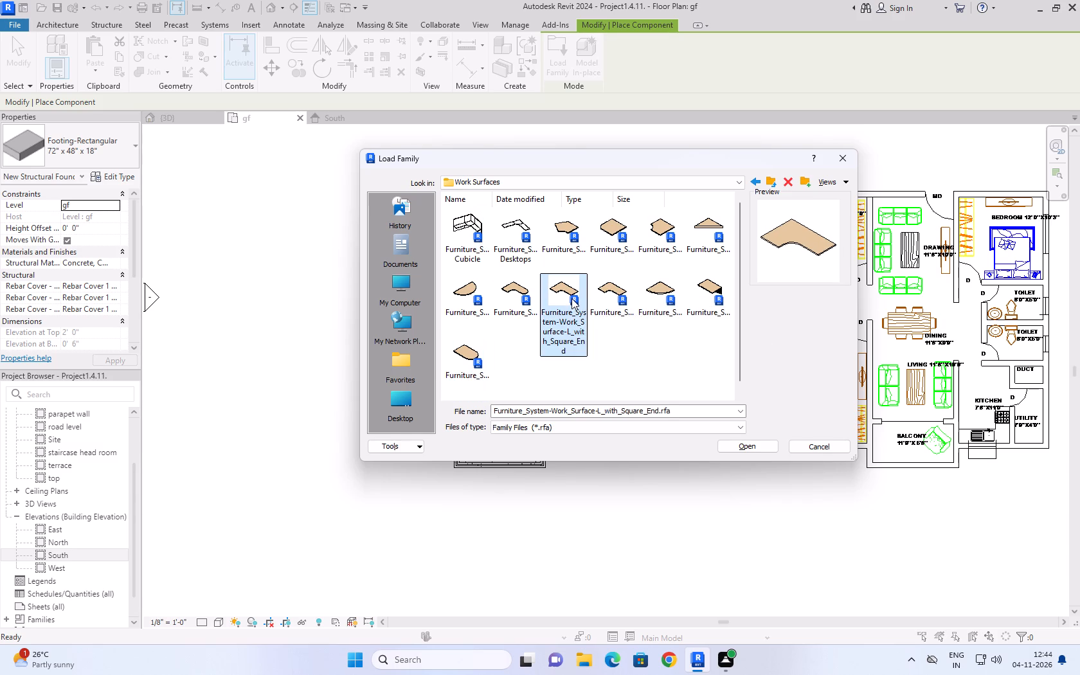
click(638, 357)
click(443, 245)
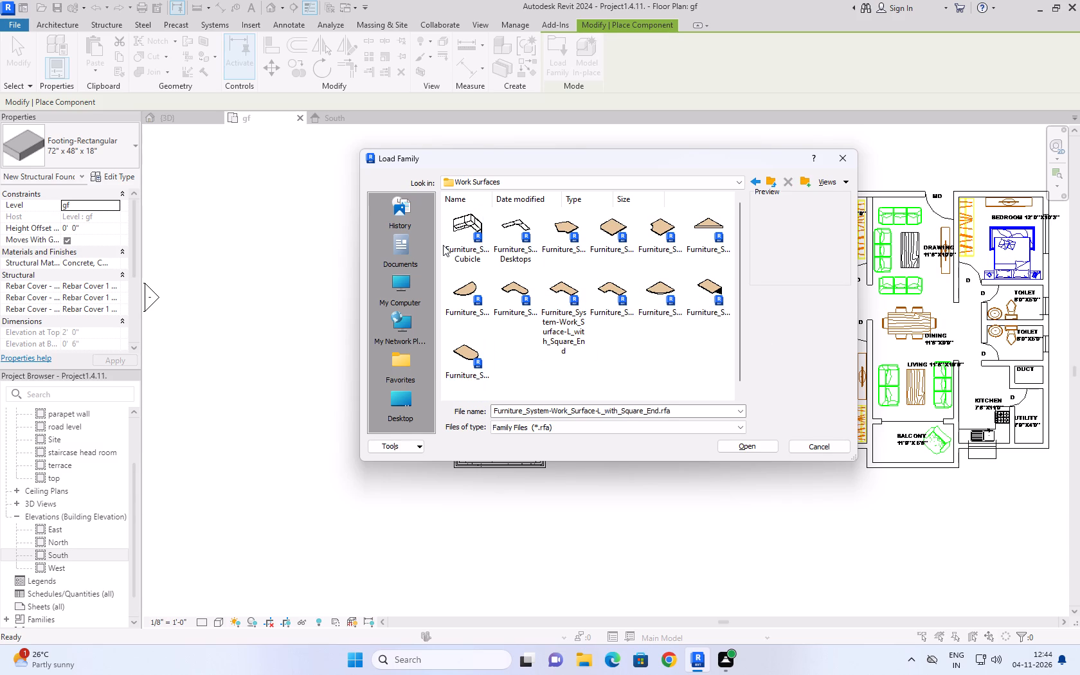
click(456, 243)
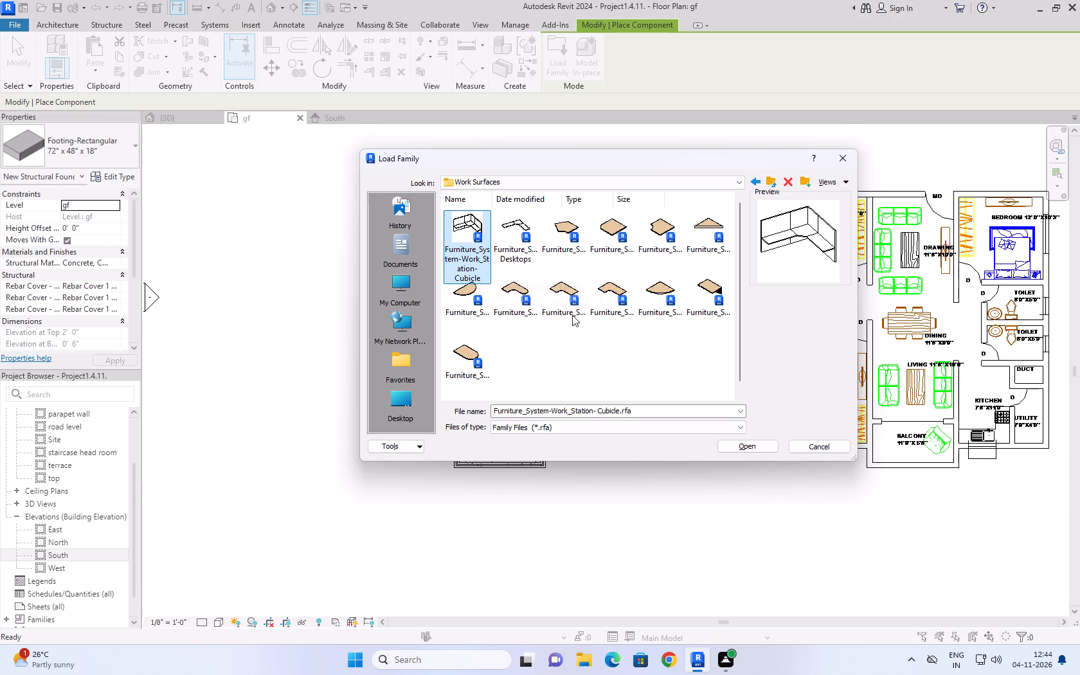
key(BackSpace)
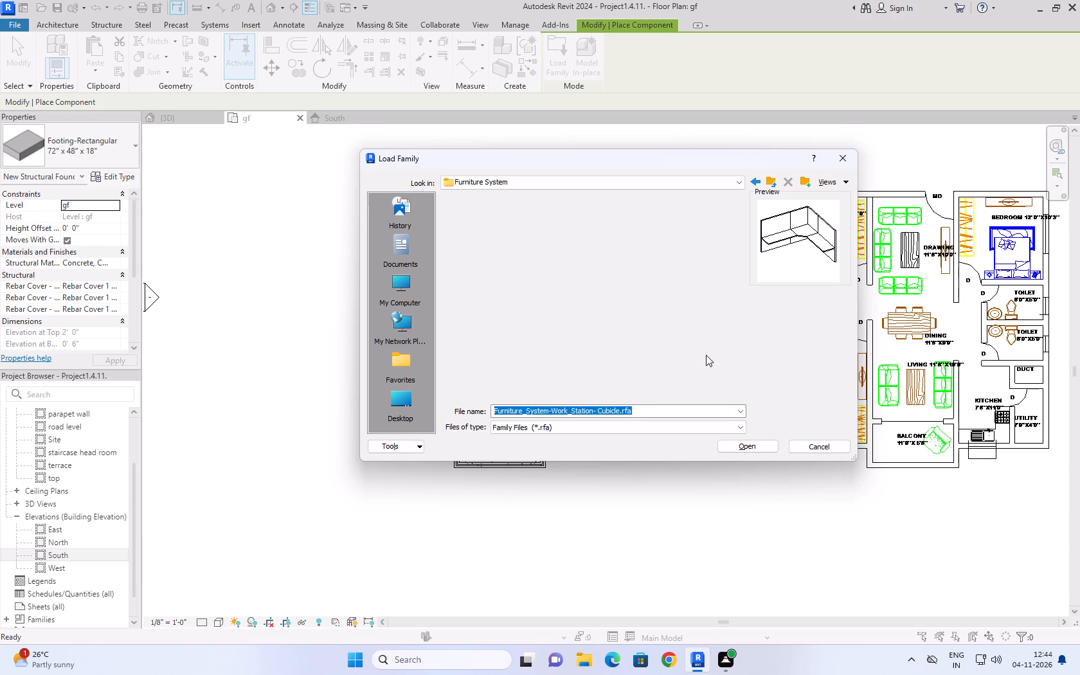
click(586, 287)
key(BackSpace)
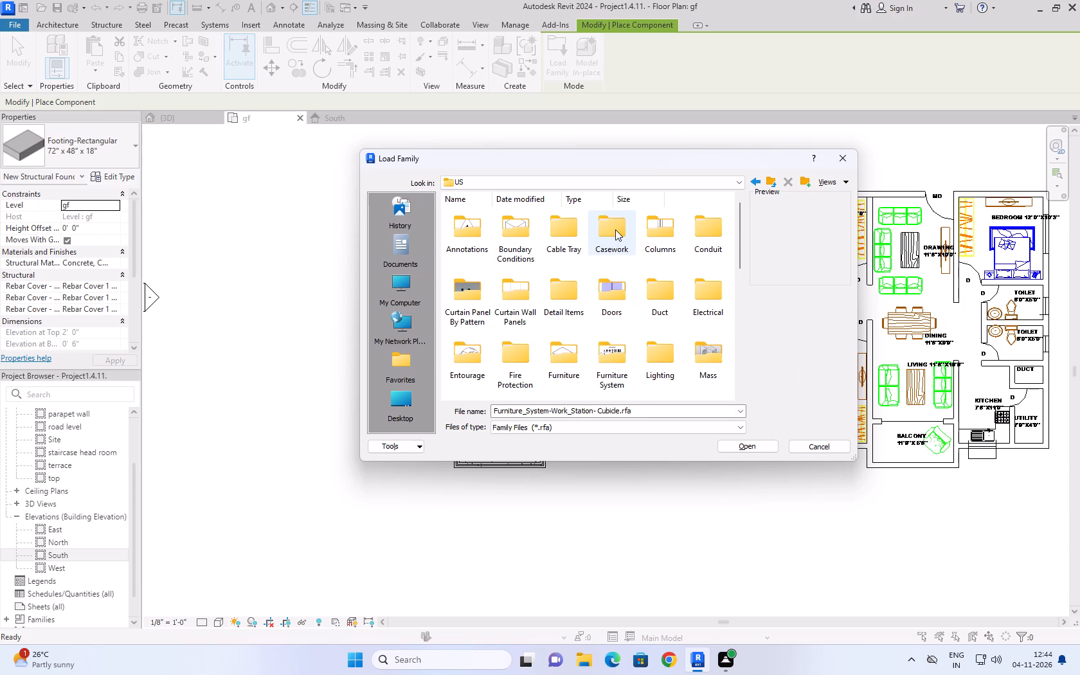
Load the Base Cabinet-8 Drawers Double family from the Casework Base Cabinets library folder.
double_click(615, 230)
double_click(474, 239)
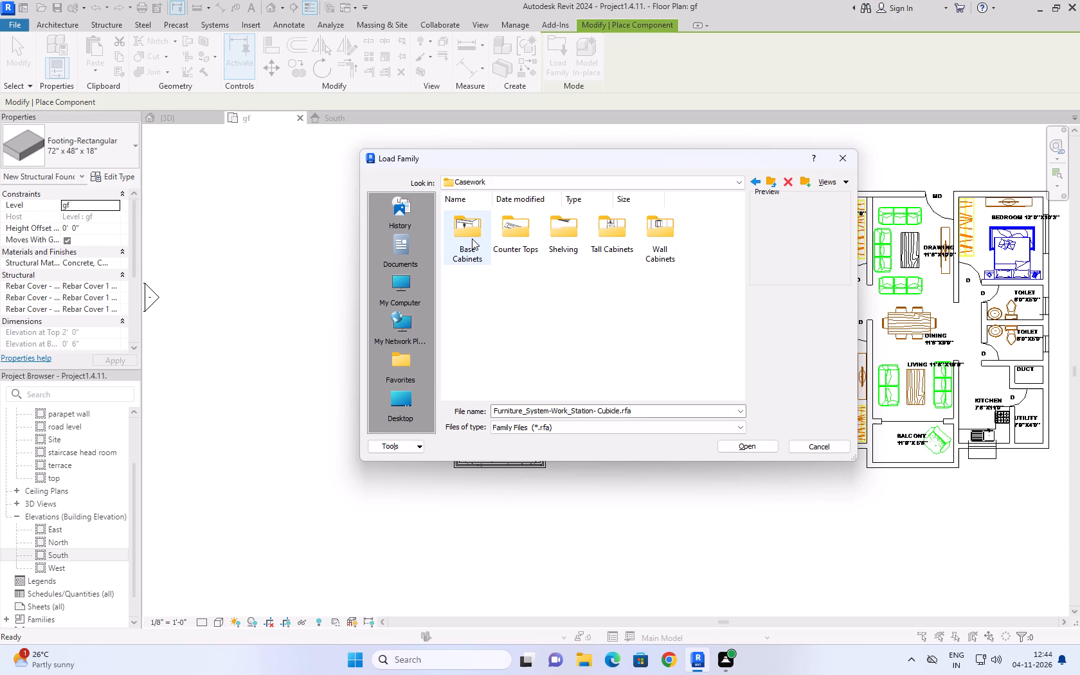
double_click(472, 239)
click(553, 280)
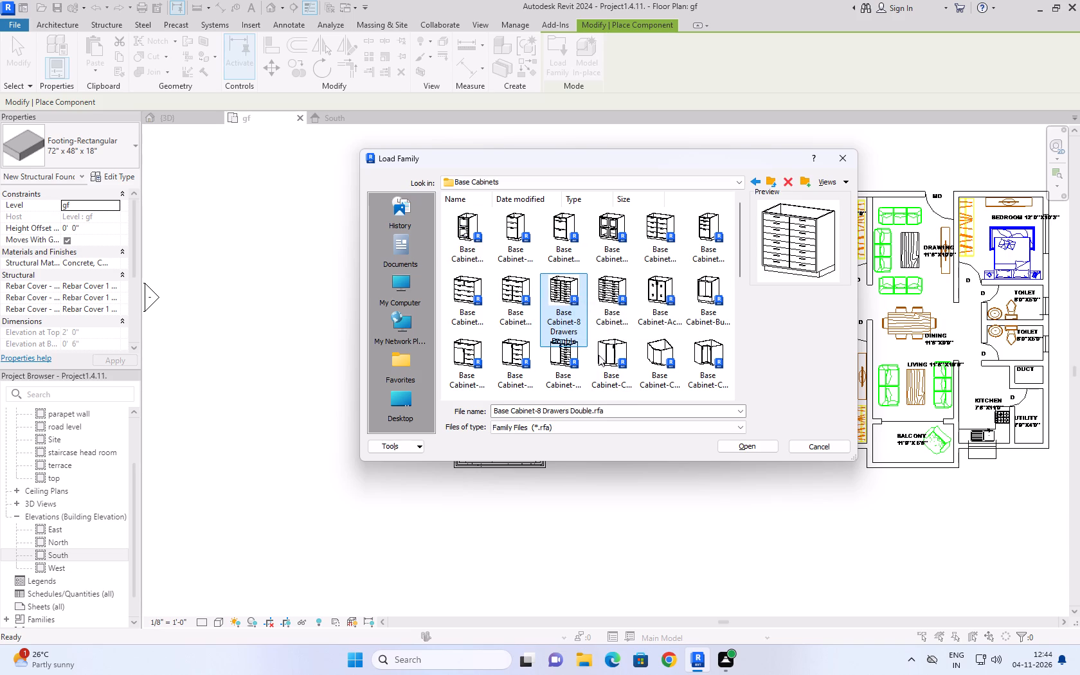
click(739, 449)
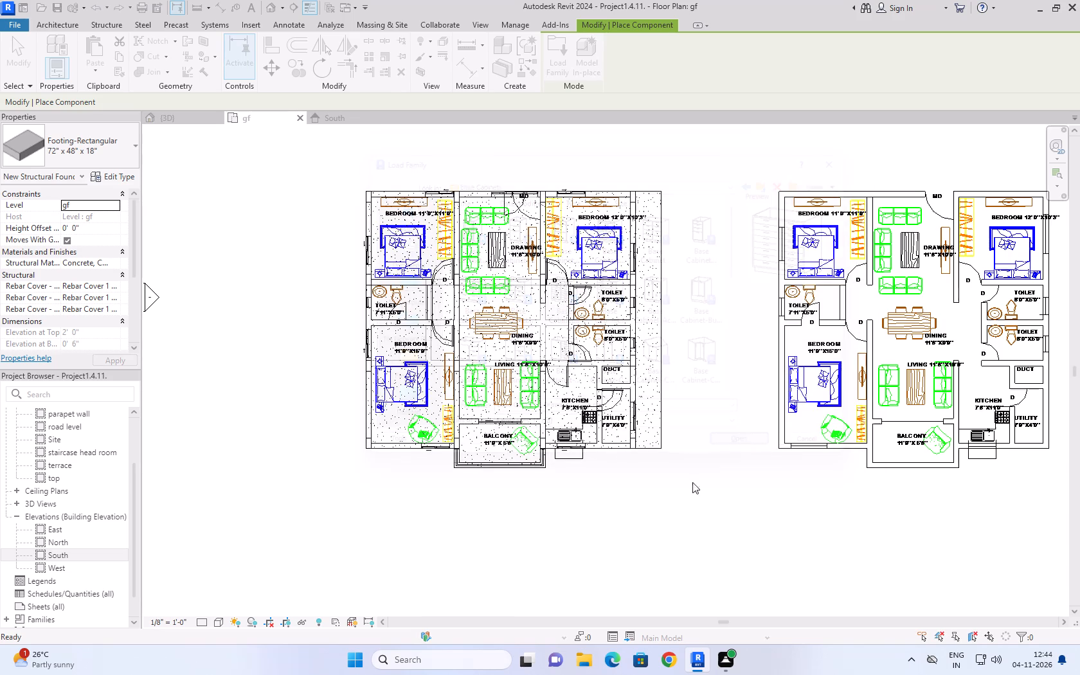
Place a 30" eight-drawer double base cabinet in the kitchen's balcony-side corner, along the sink counter wall.
scroll(585, 496, up, 3)
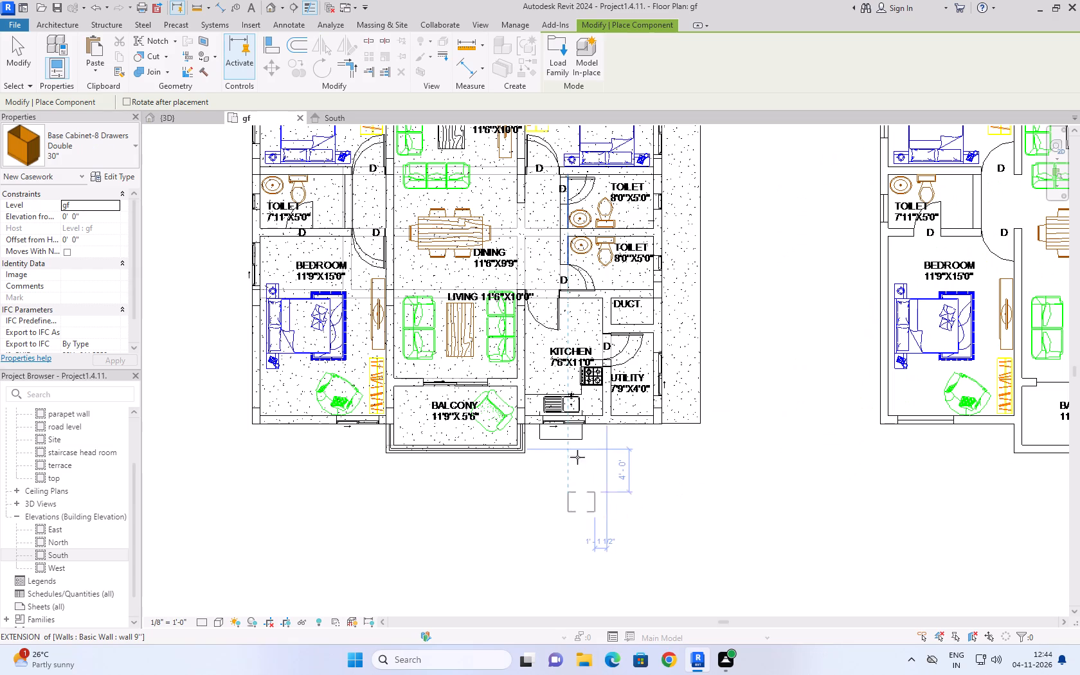
scroll(545, 395, up, 9)
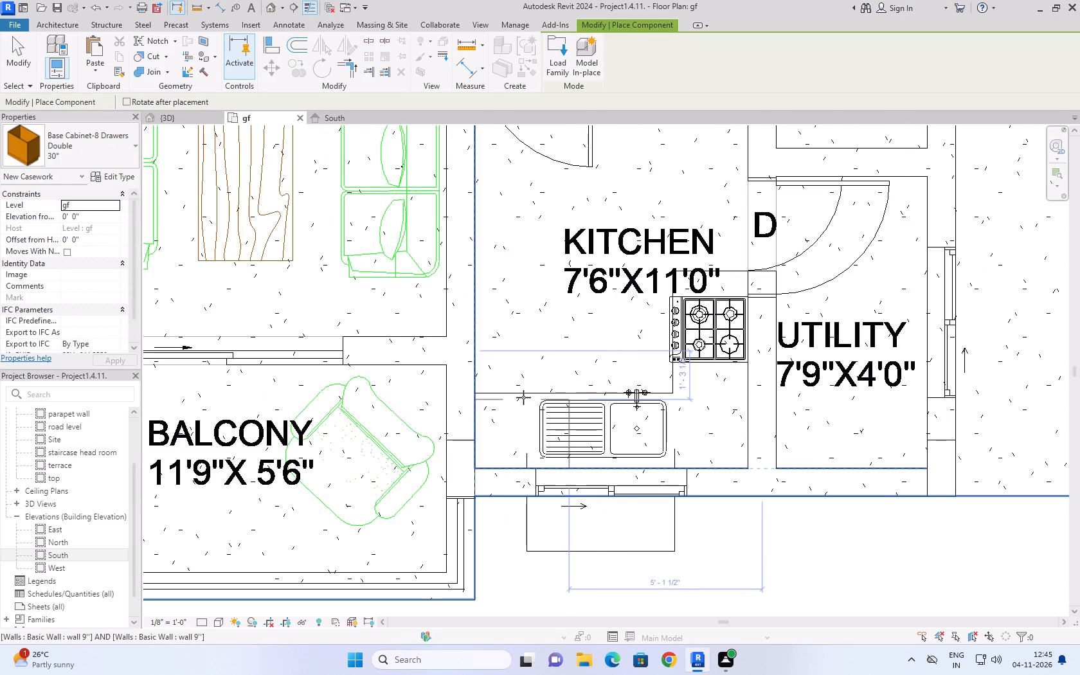
click(523, 396)
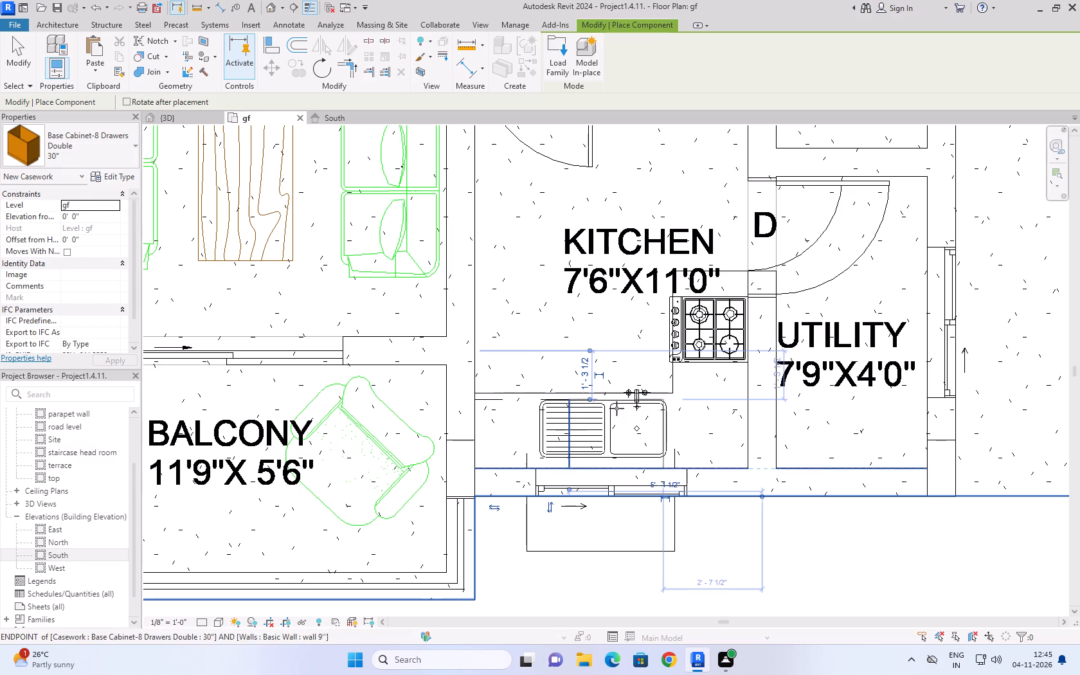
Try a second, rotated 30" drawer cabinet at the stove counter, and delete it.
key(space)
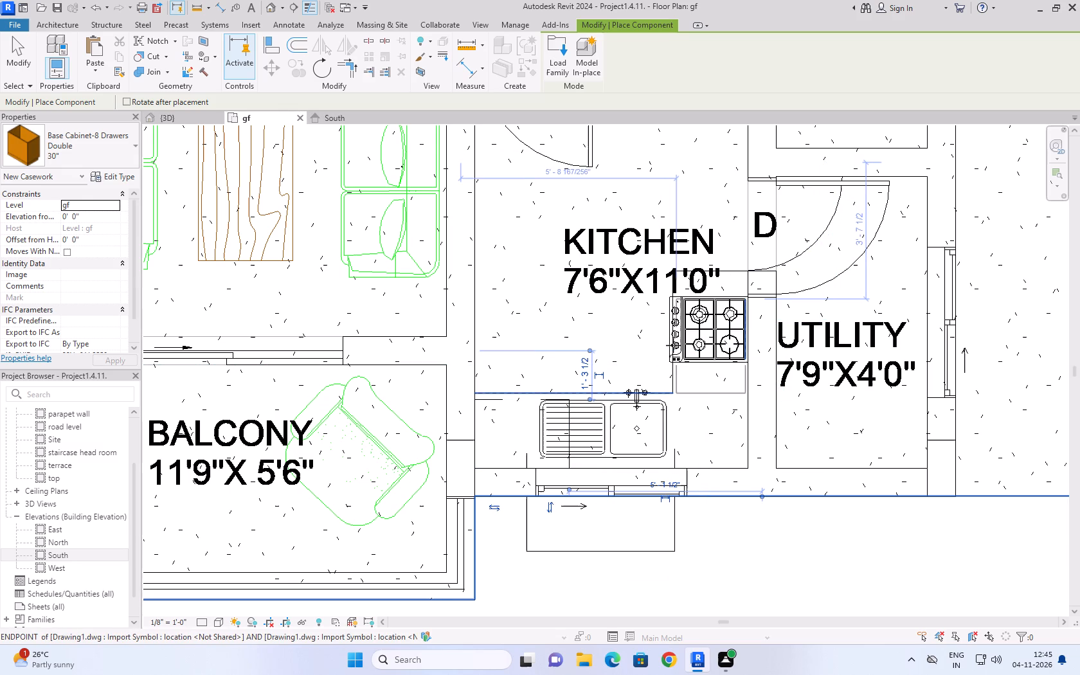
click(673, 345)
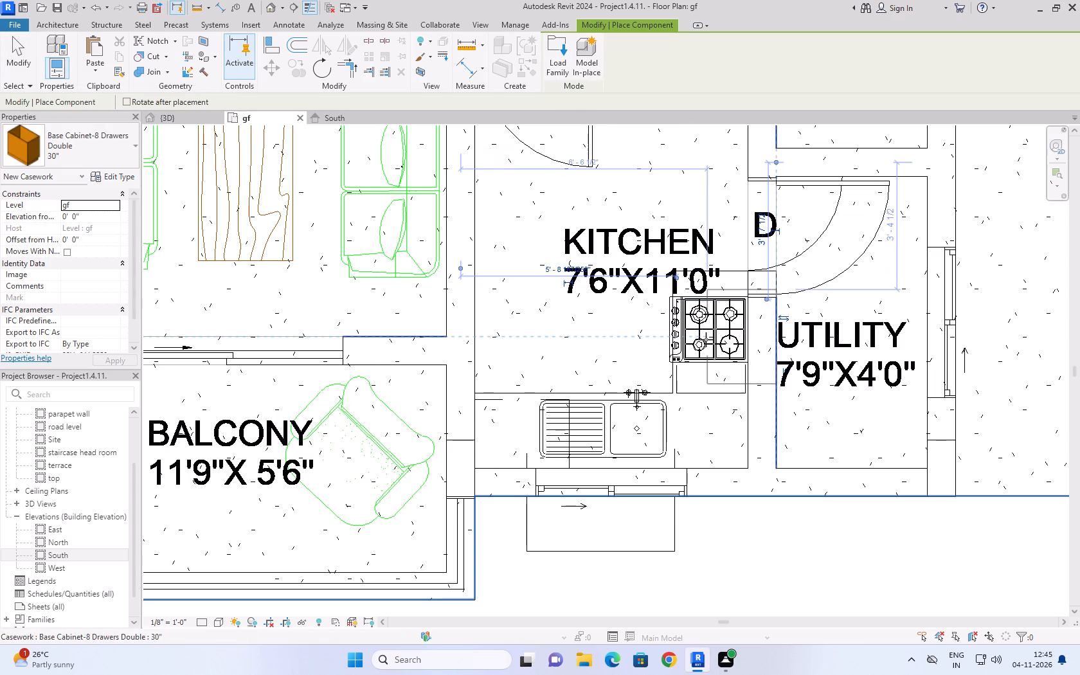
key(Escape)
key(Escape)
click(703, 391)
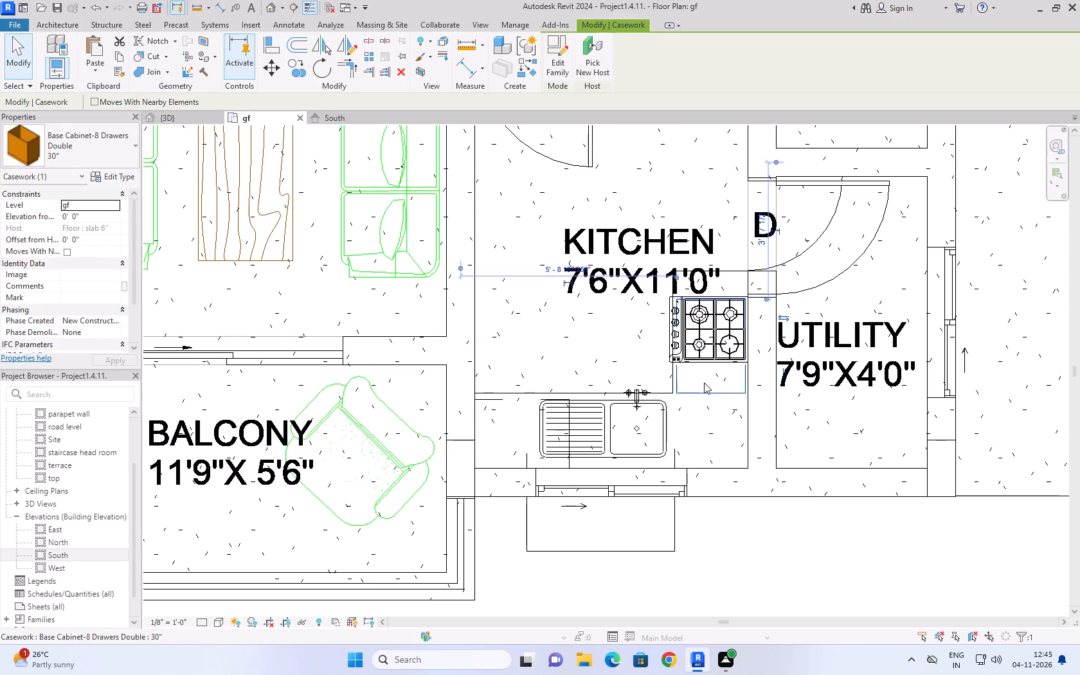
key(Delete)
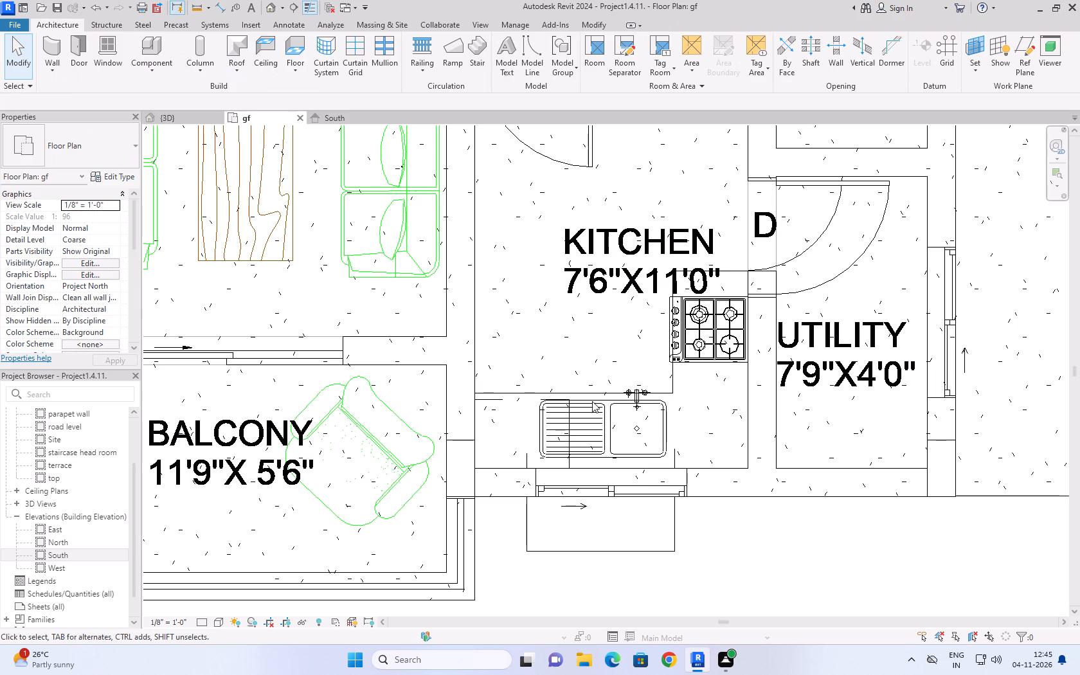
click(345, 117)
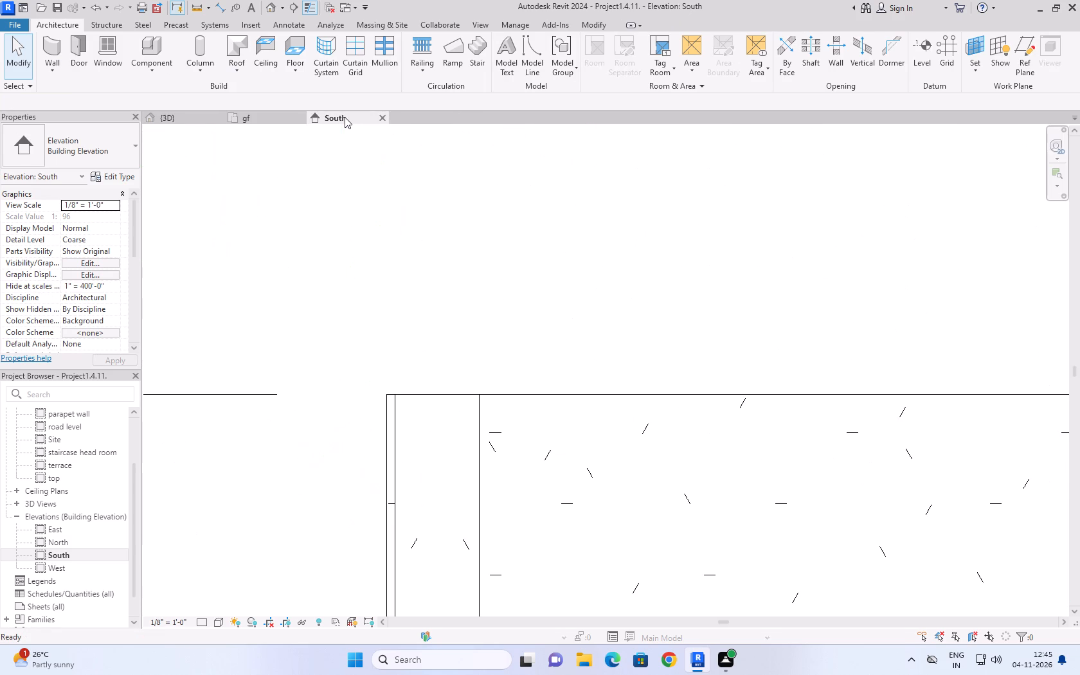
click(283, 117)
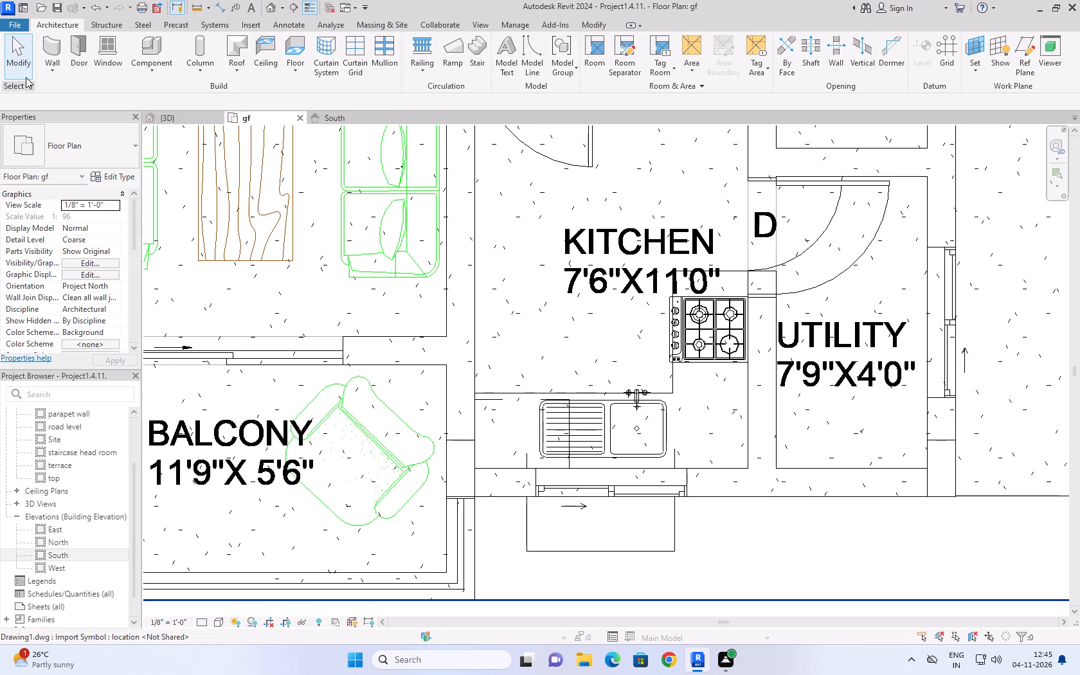
Compare the corner-unit base cabinets and load the Base Cabinet-Corner Unit-Square family for placement in the gf plan.
click(139, 72)
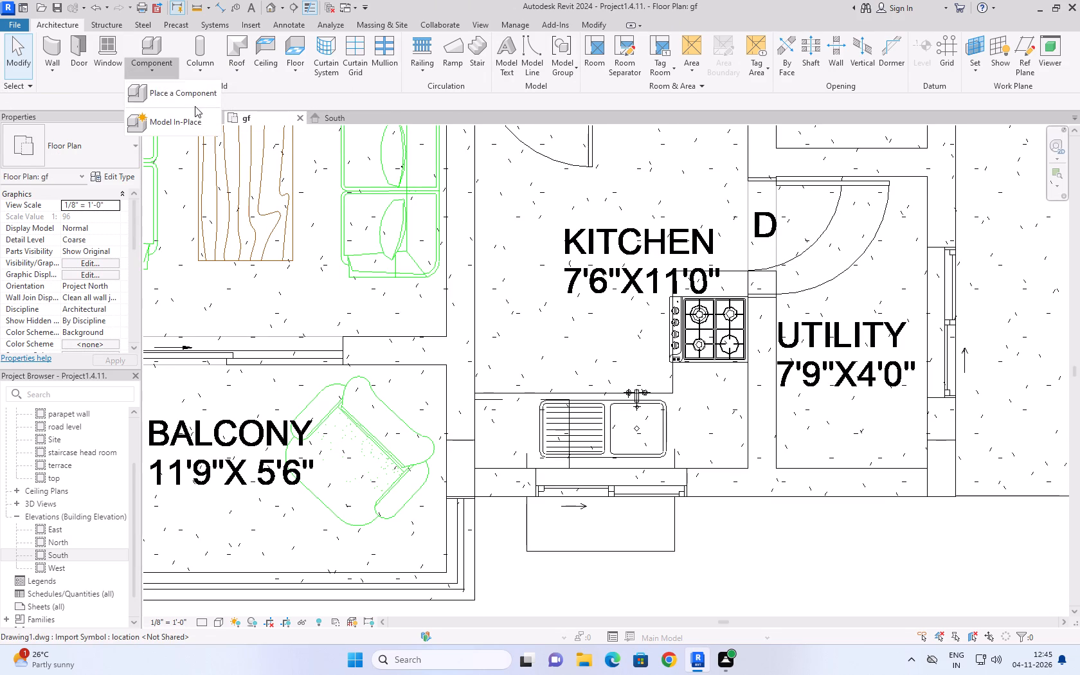
click(199, 96)
click(566, 55)
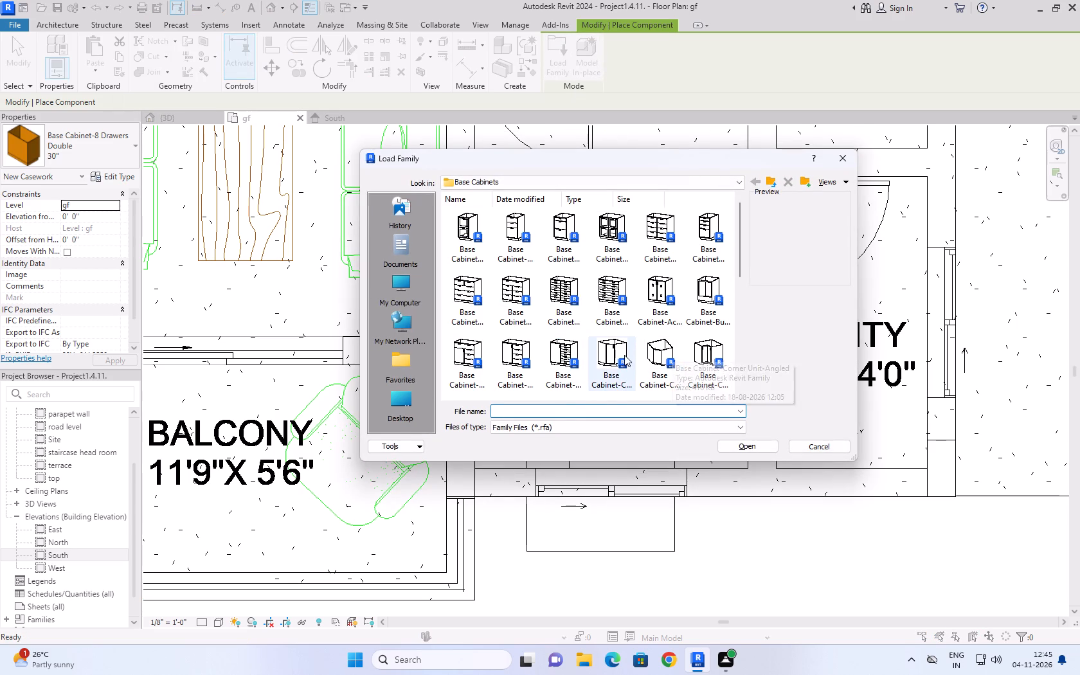
click(593, 350)
click(643, 343)
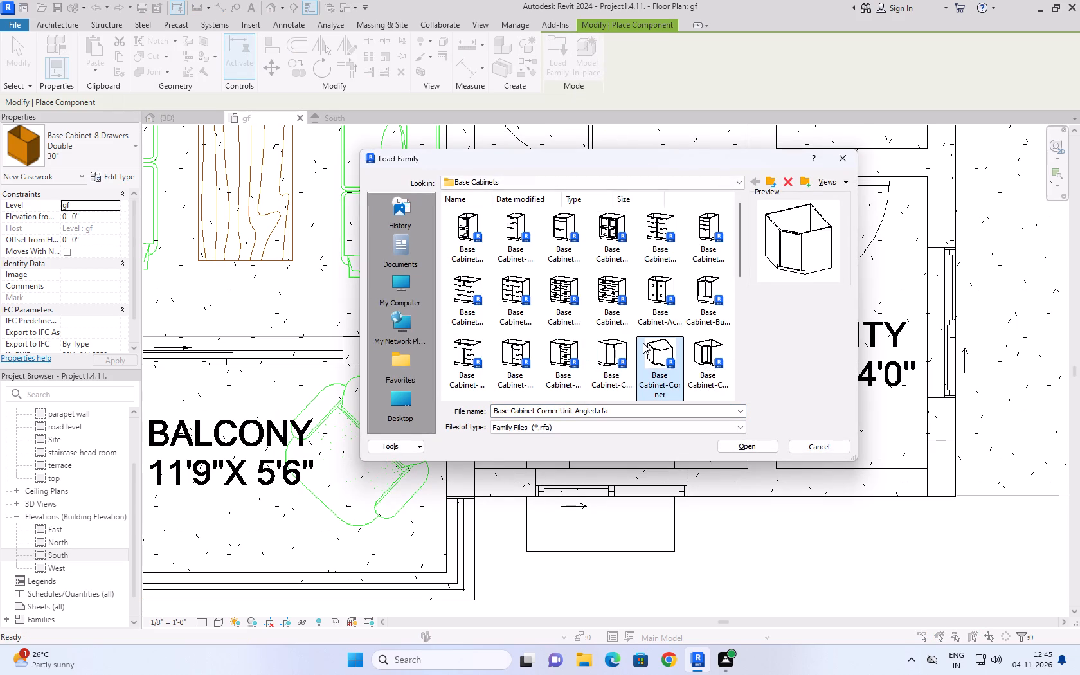
click(704, 340)
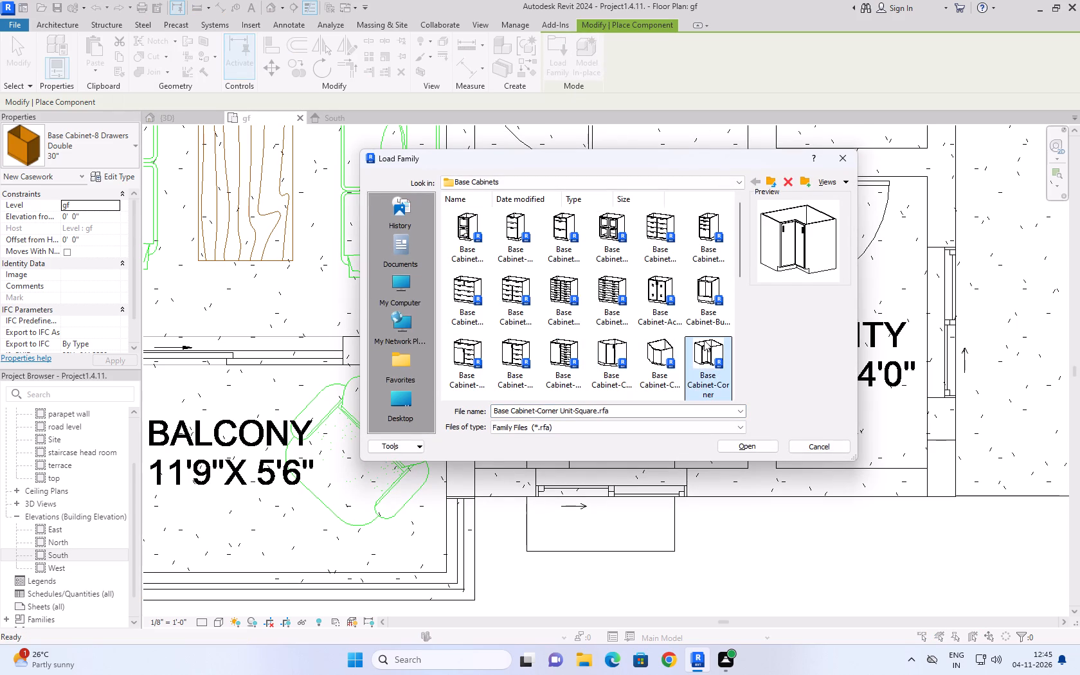
click(766, 444)
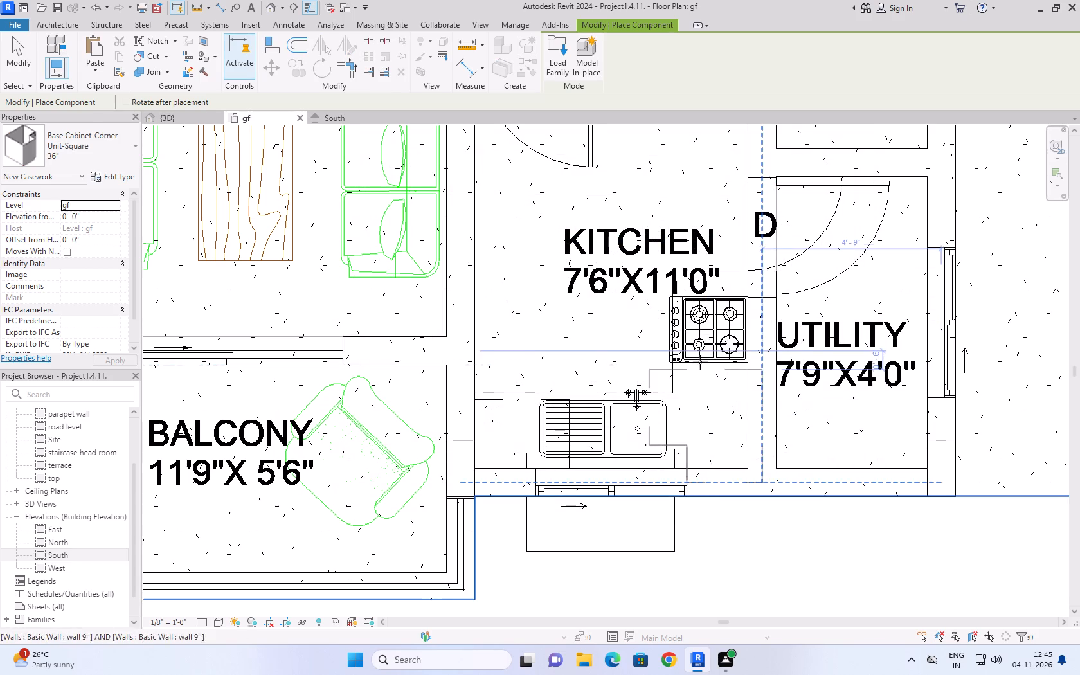
Rotate the 36" square corner base cabinet to fit and place it in the kitchen corner between sink and stove.
key(space)
key(space)
key(space)
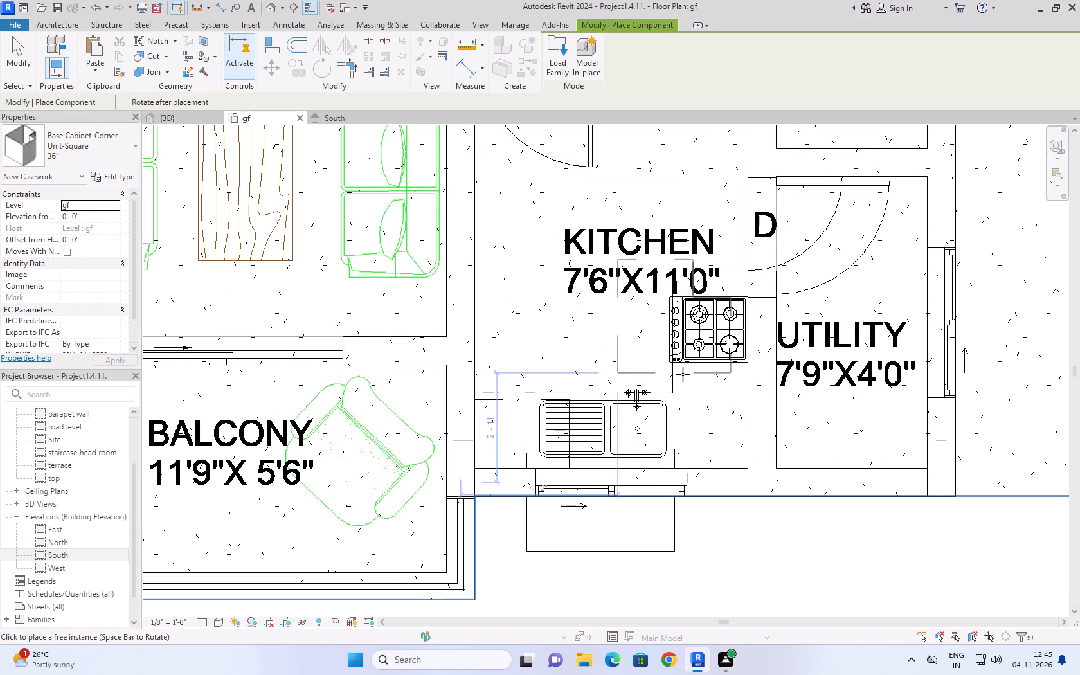
key(space)
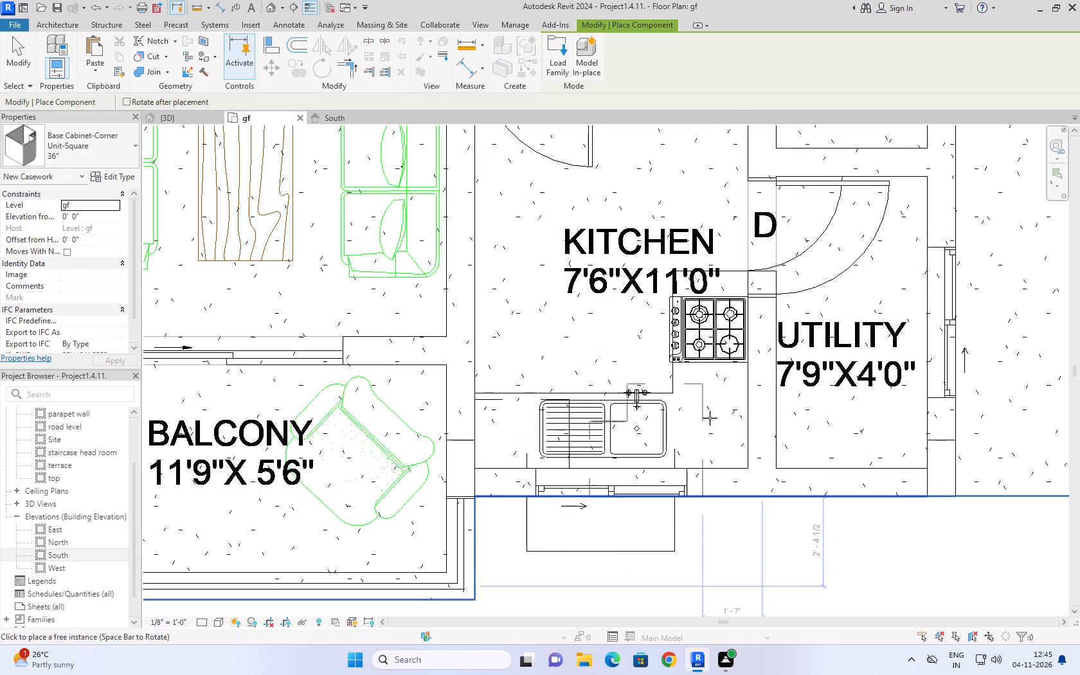
click(755, 400)
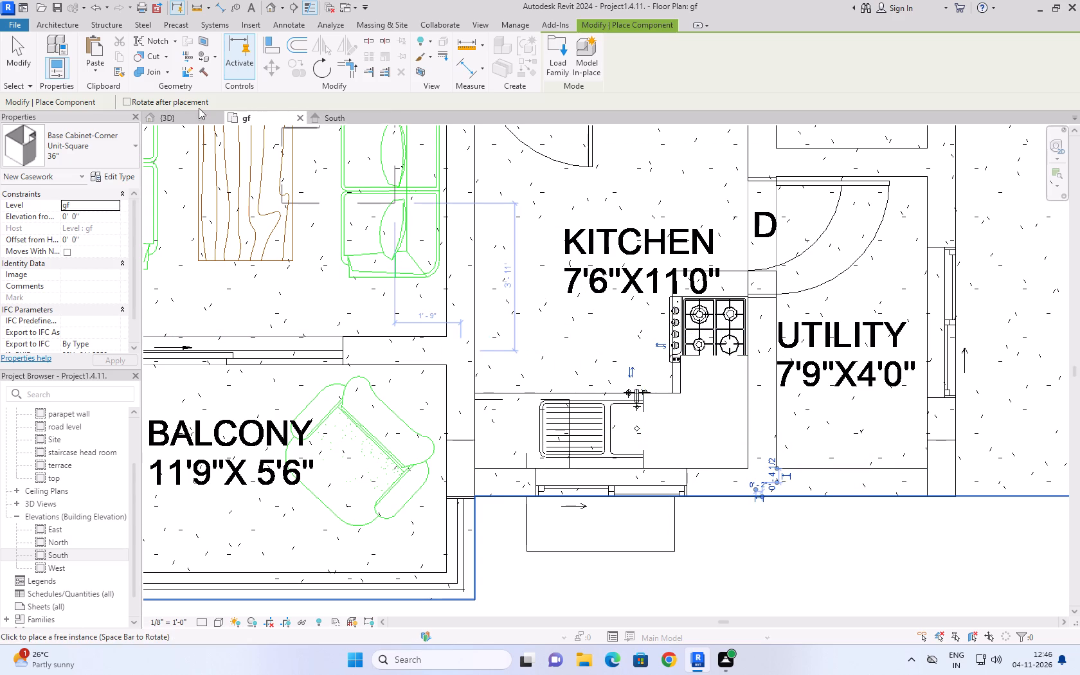
Examine how the placed kitchen base cabinets sit against the walls and window in the 3D view.
click(177, 113)
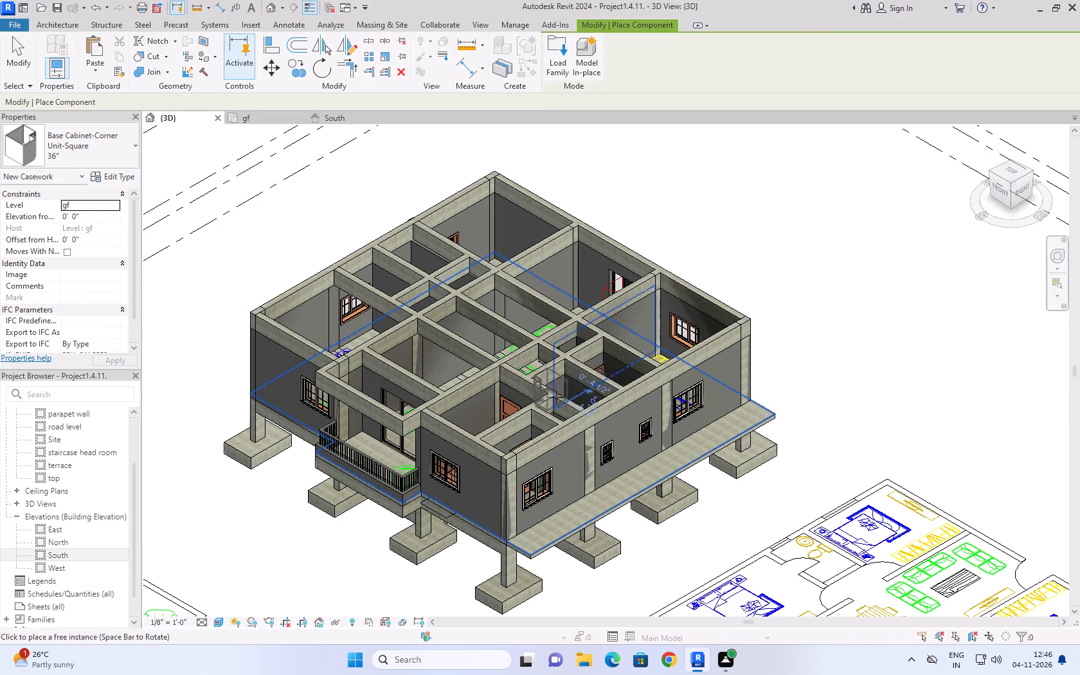
click(12, 58)
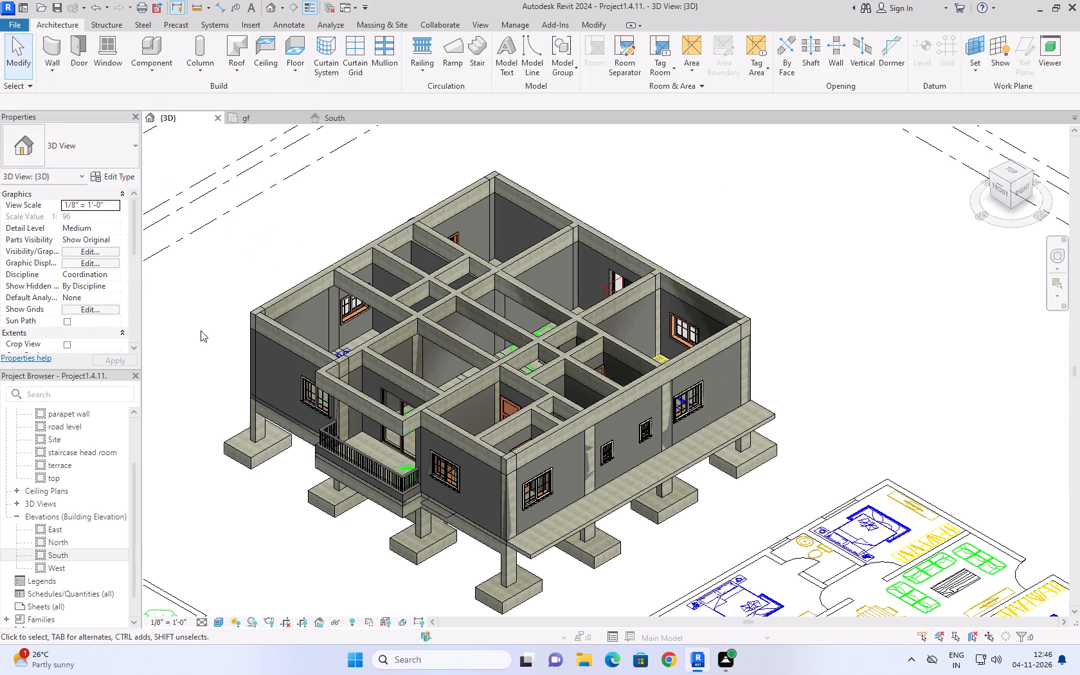
shift+middle_drag(764, 262, 699, 462)
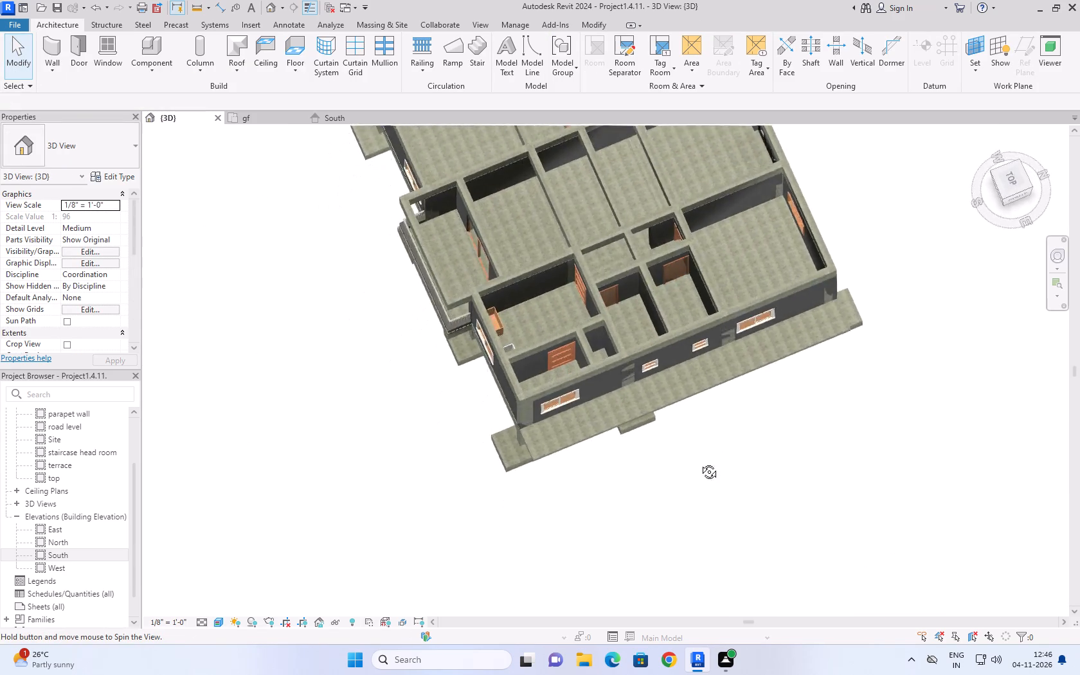
shift+middle_drag(699, 462, 373, 438)
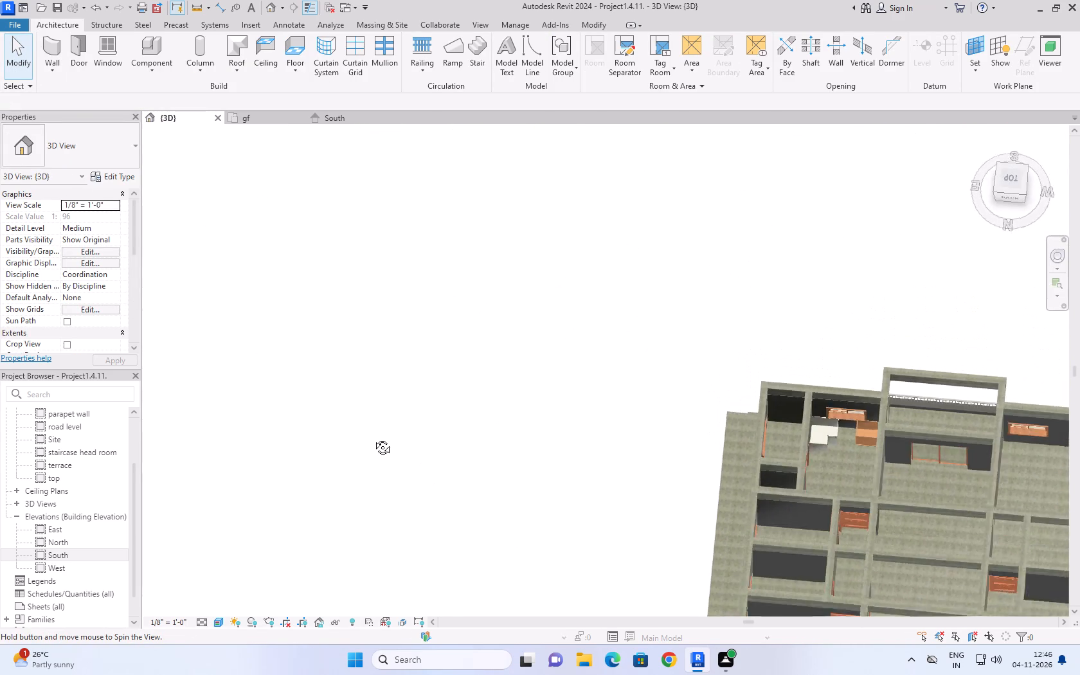
shift+middle_drag(373, 438, 356, 426)
middle_drag(847, 501, 550, 342)
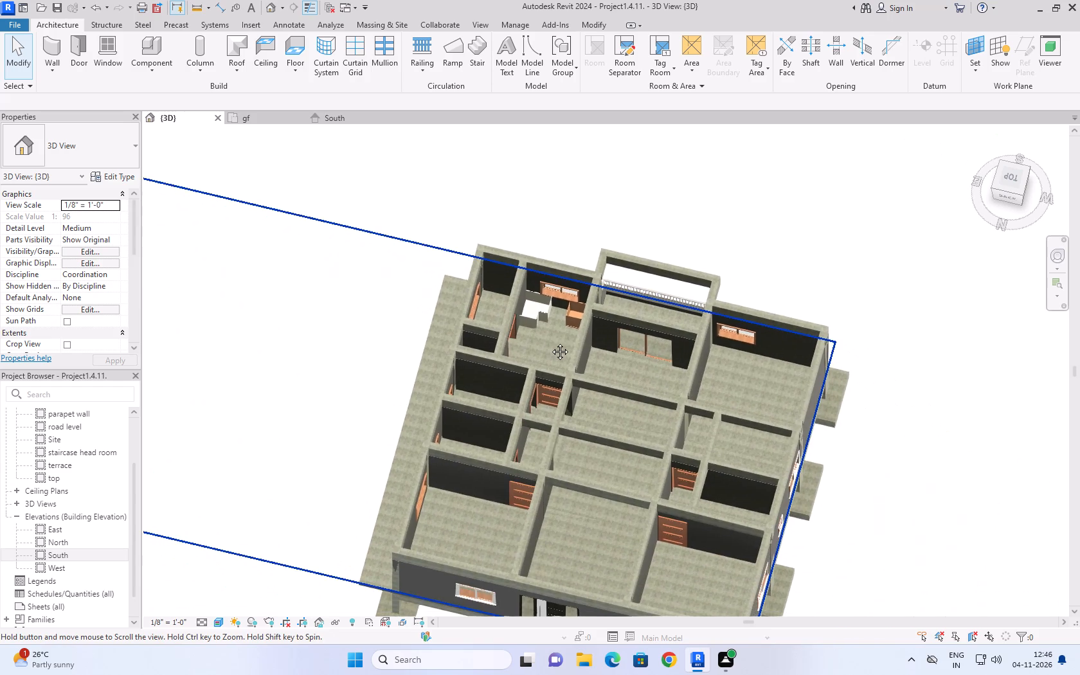
middle_drag(550, 342, 550, 342)
shift+middle_drag(558, 325, 528, 244)
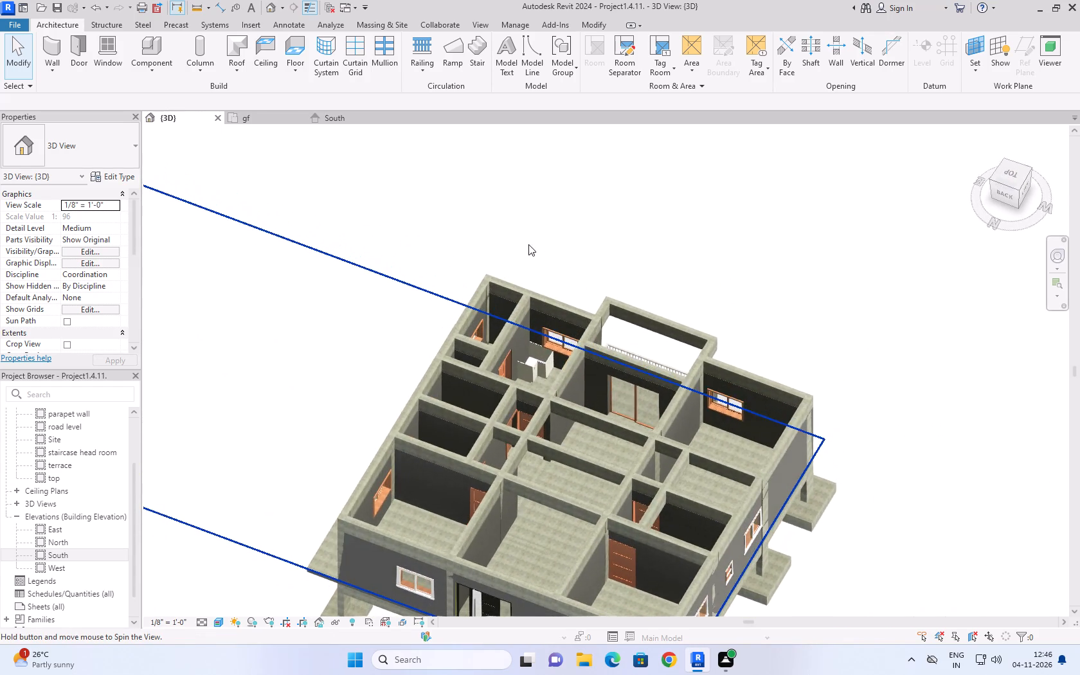
scroll(547, 366, up, 11)
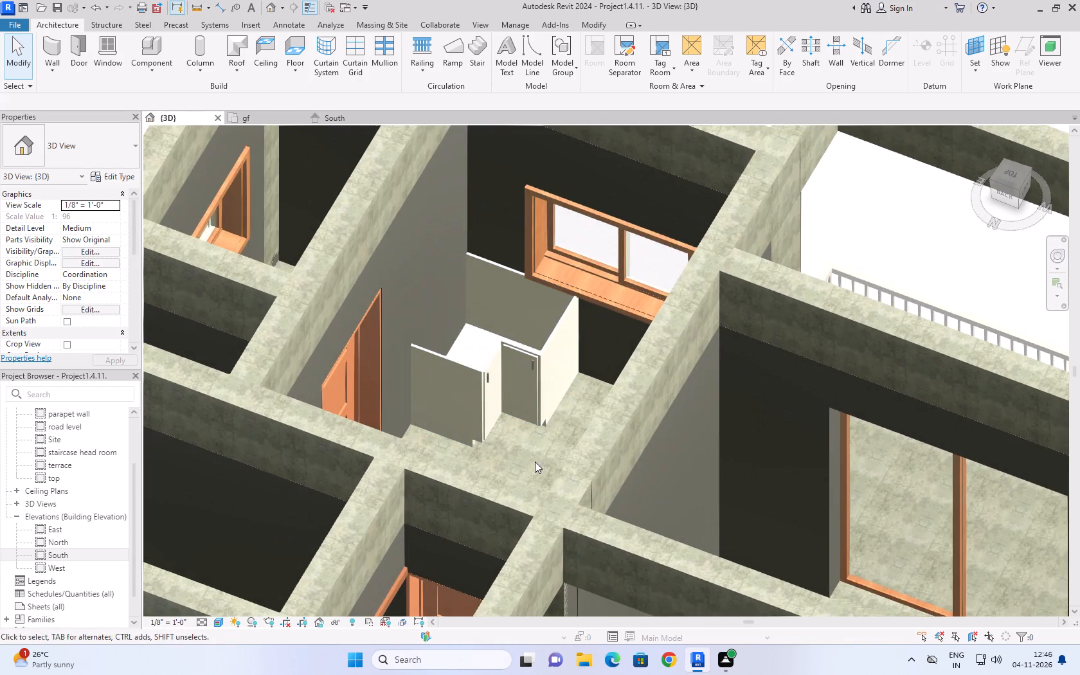
shift+middle_drag(534, 462, 548, 278)
shift+scroll(533, 460, up, 1)
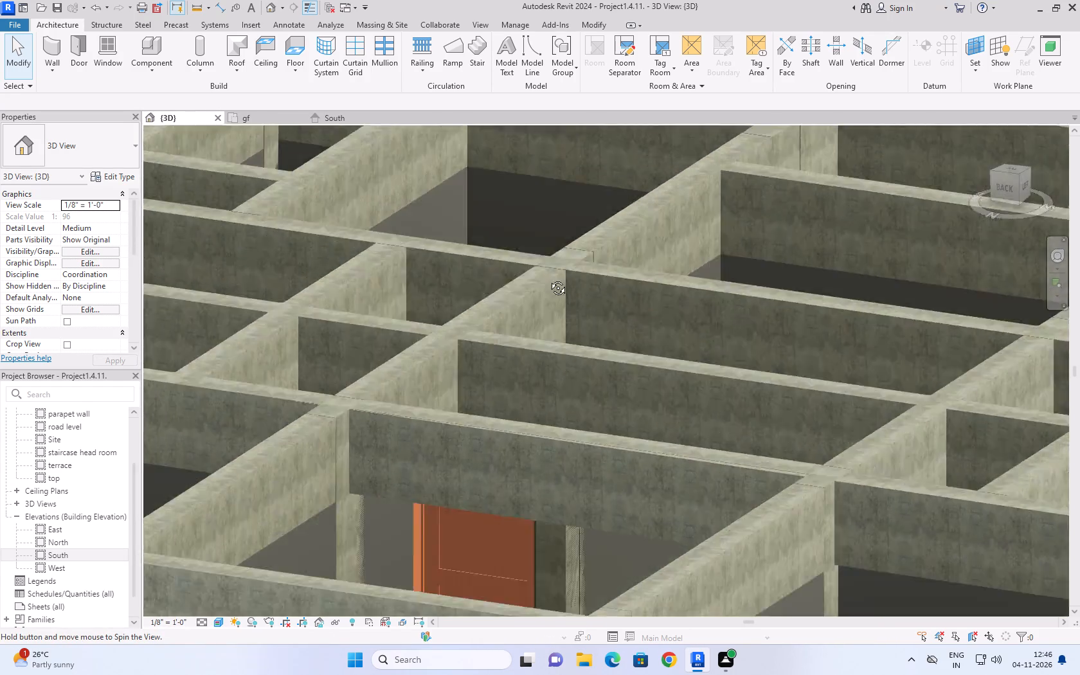
shift+middle_drag(548, 278, 523, 517)
shift+scroll(561, 270, down, 1)
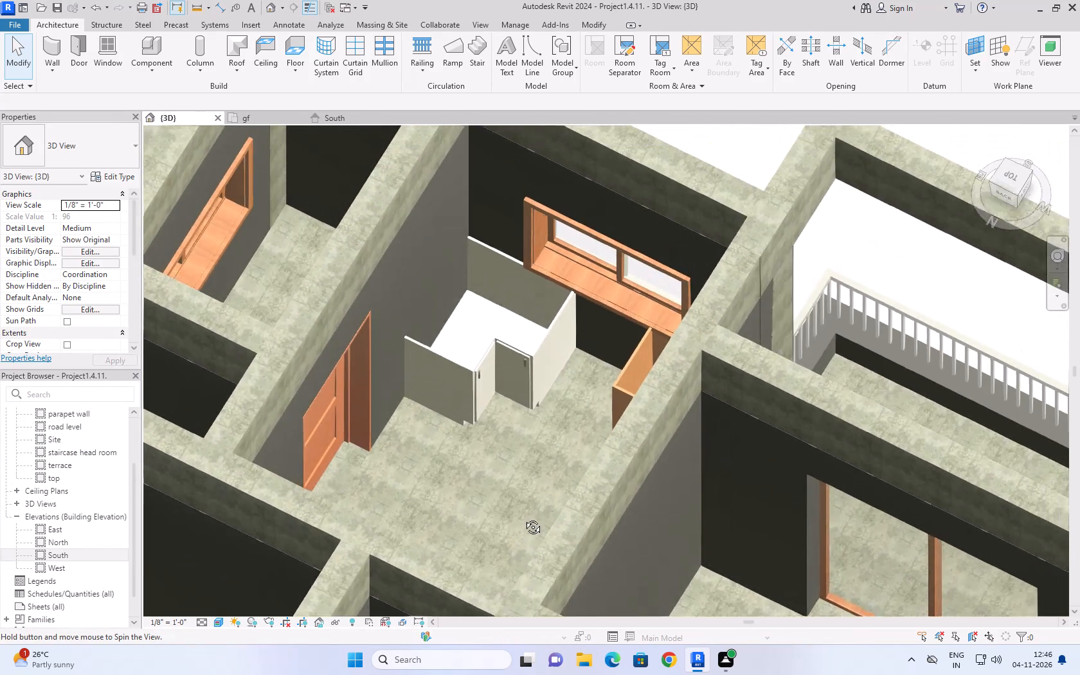
shift+middle_drag(523, 517, 514, 523)
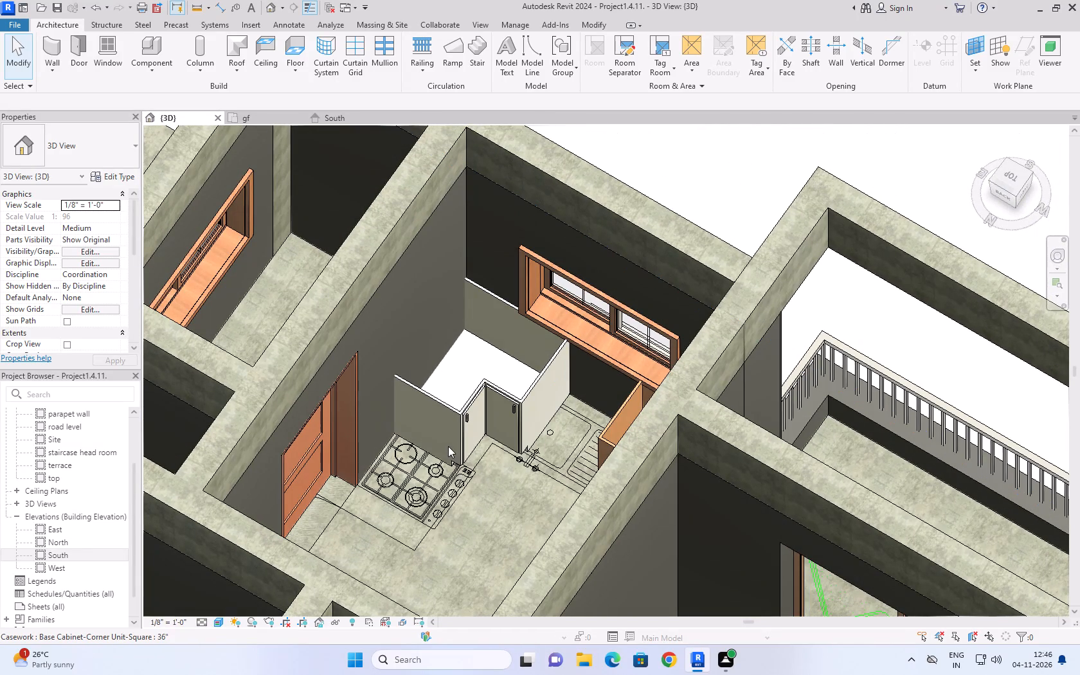
Nudge the 36" corner base cabinet away from the utility-side wall, toward the drawer cabinet.
click(448, 465)
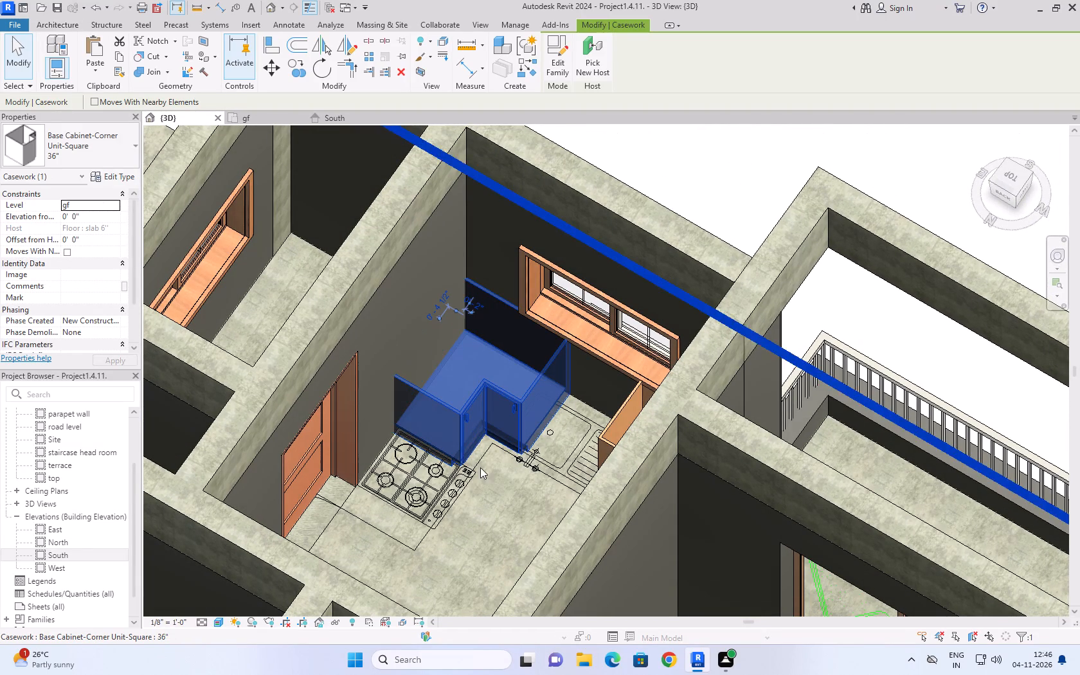
key(Down)
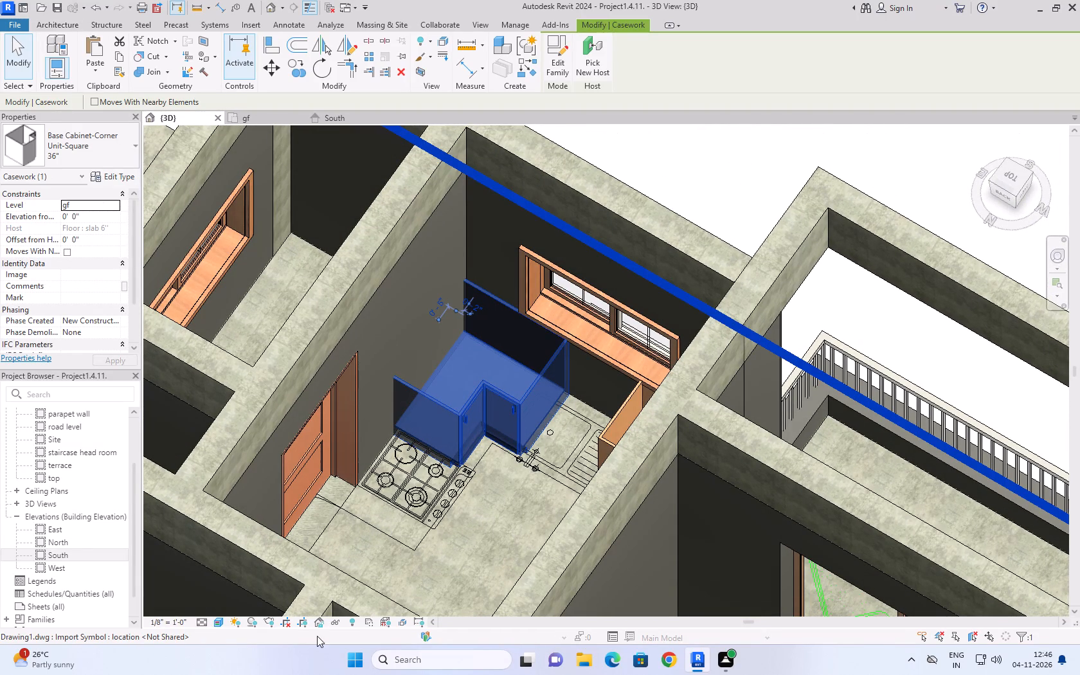
key(Up)
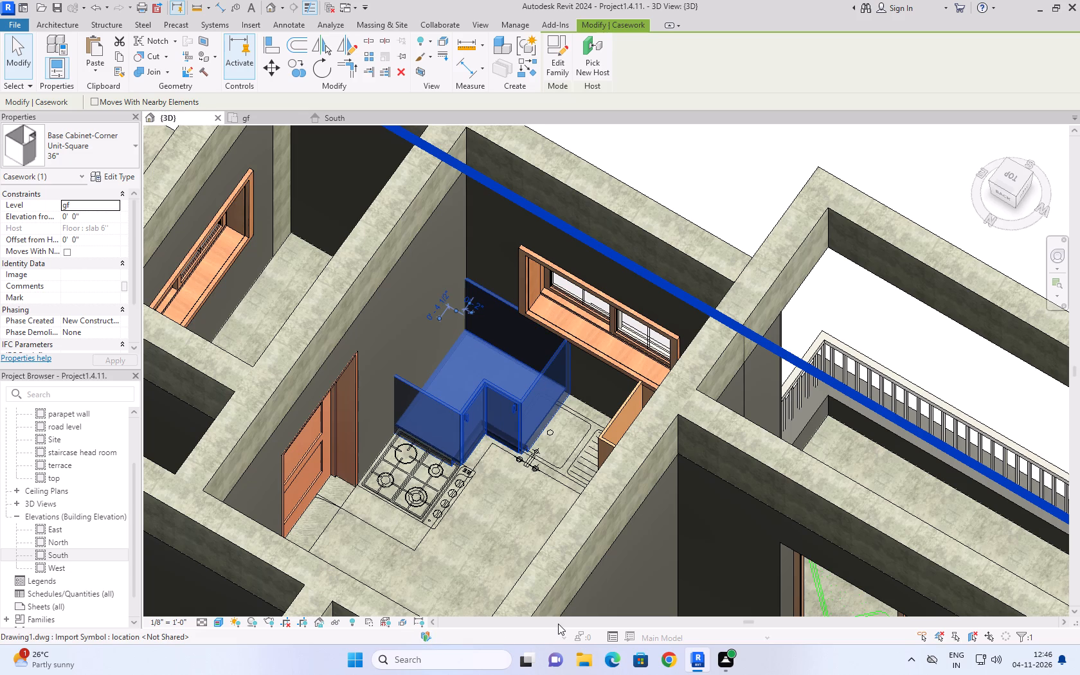
key(Right)
key(Right)
key(Right)
key(Right)
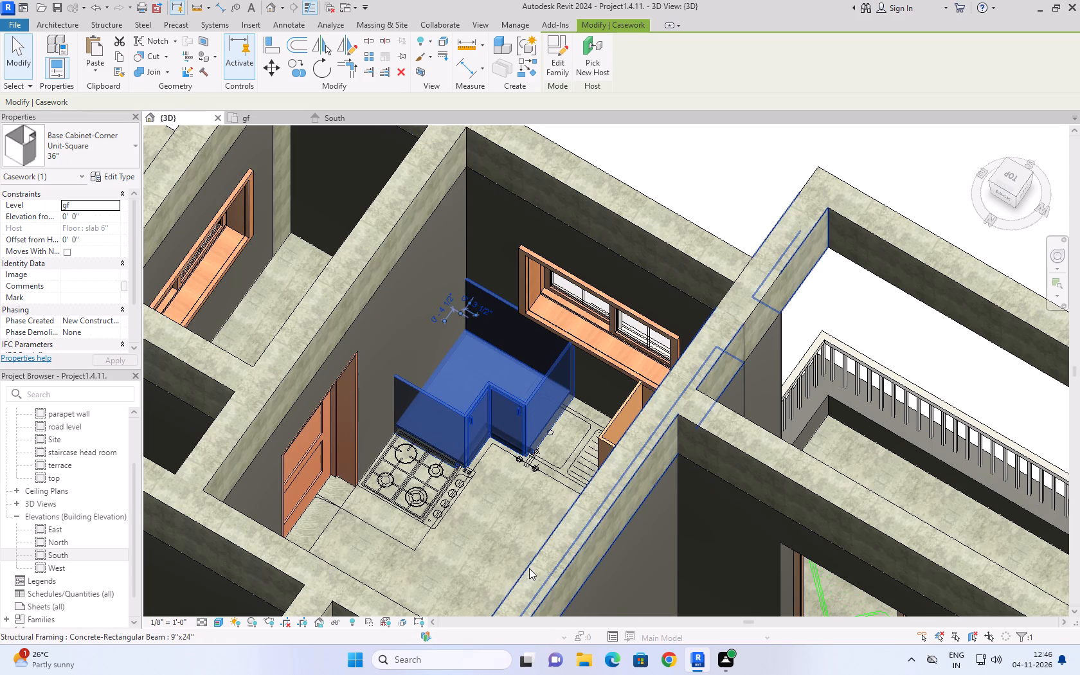
key(Right)
key(Right)
key(Right)
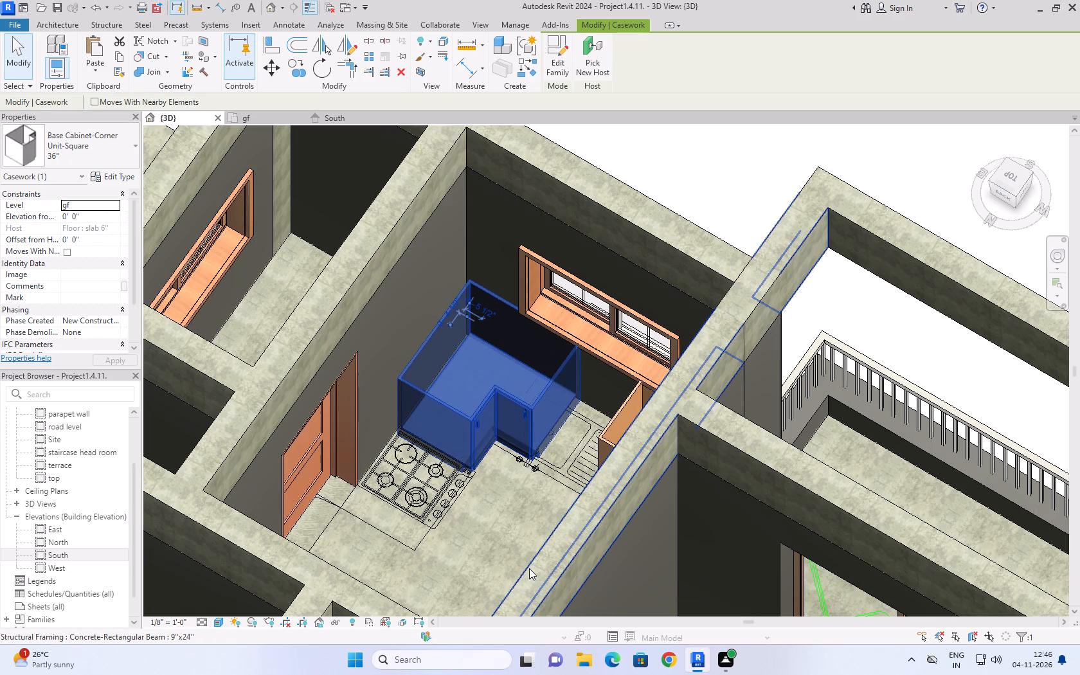
Nudge the 36" square corner base cabinet back toward the utility-side wall in the 3D view.
key(Left)
key(Left)
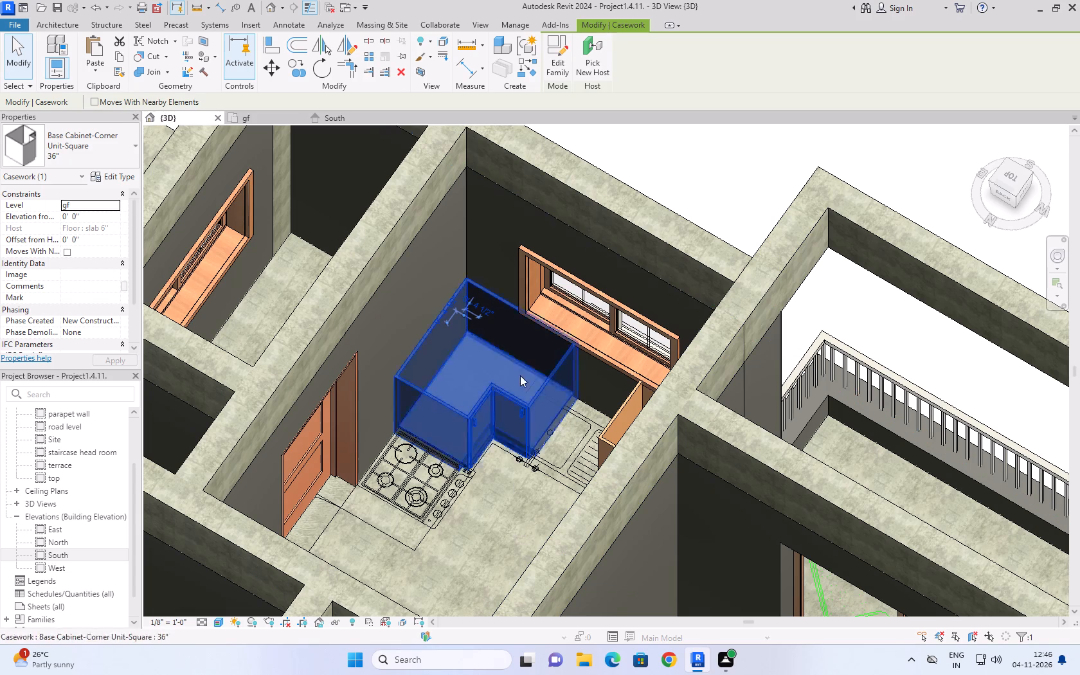
click(682, 152)
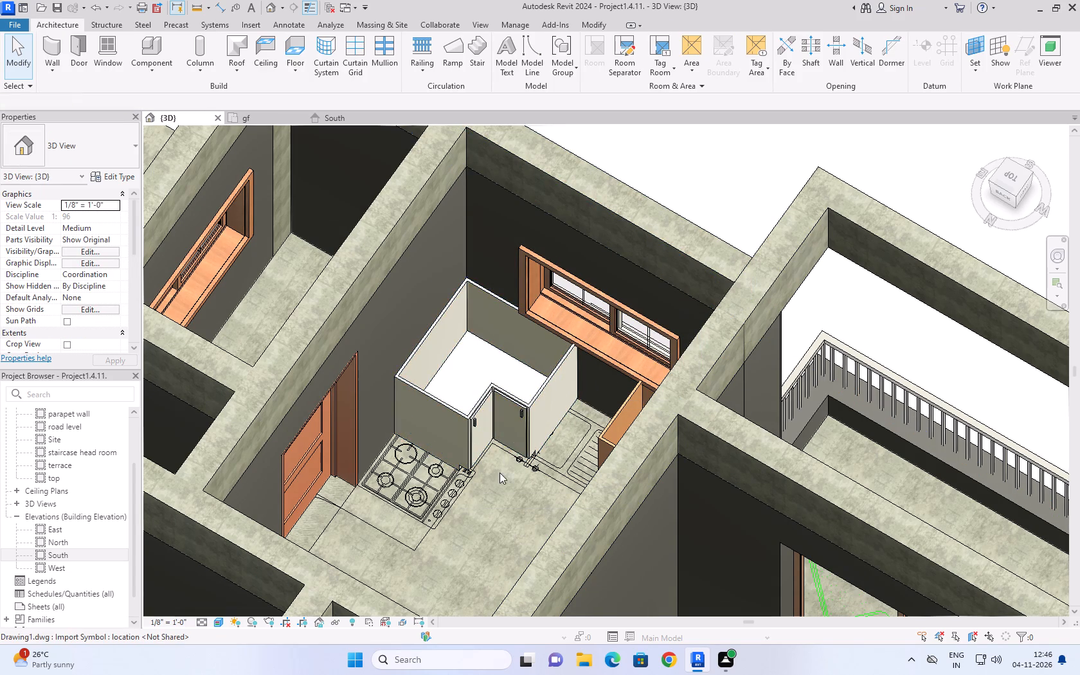
Nudge the kitchen's 48" x 36" sliding double window upward on its wall so it sits clear above the base cabinets.
shift+middle_drag(490, 510, 484, 476)
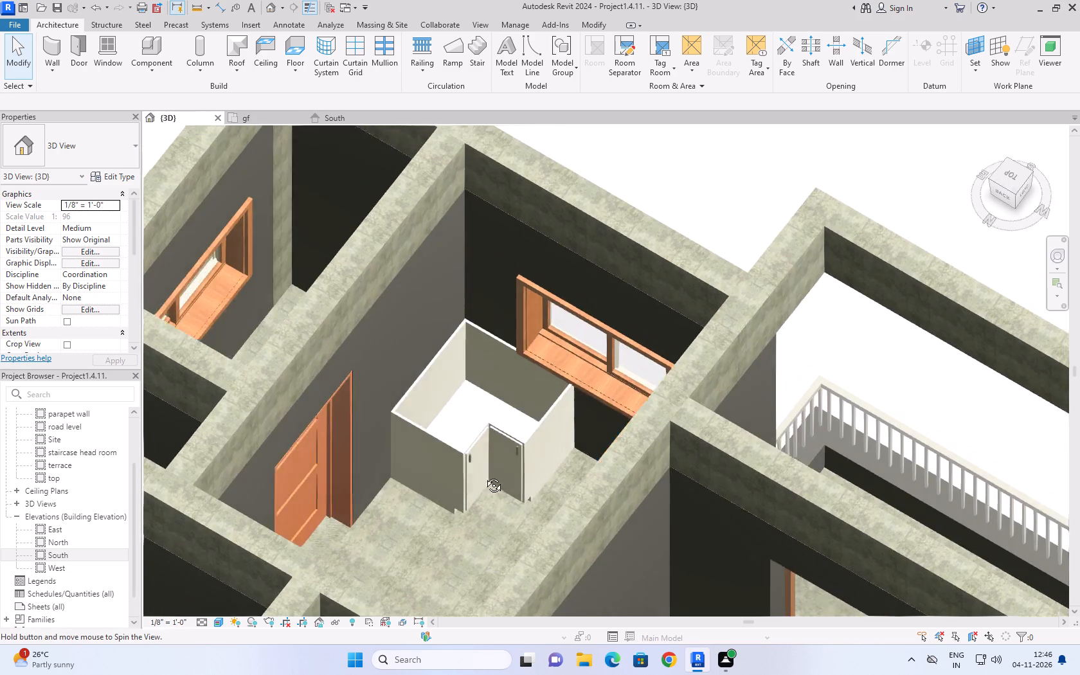
shift+middle_drag(484, 476, 490, 447)
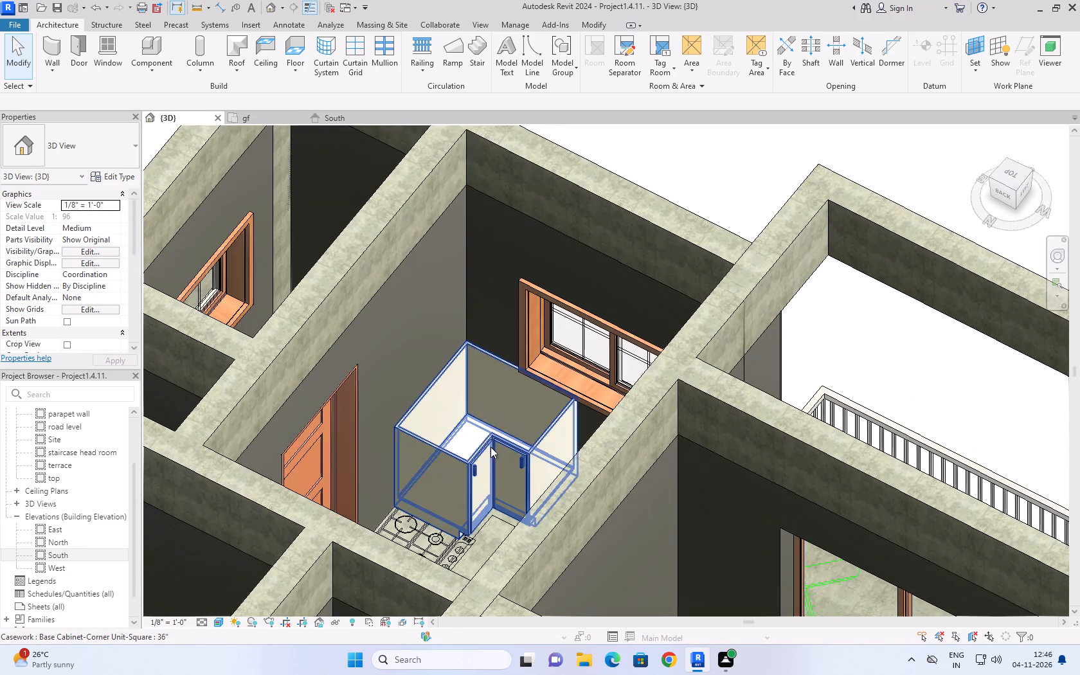
shift+middle_drag(489, 525, 523, 522)
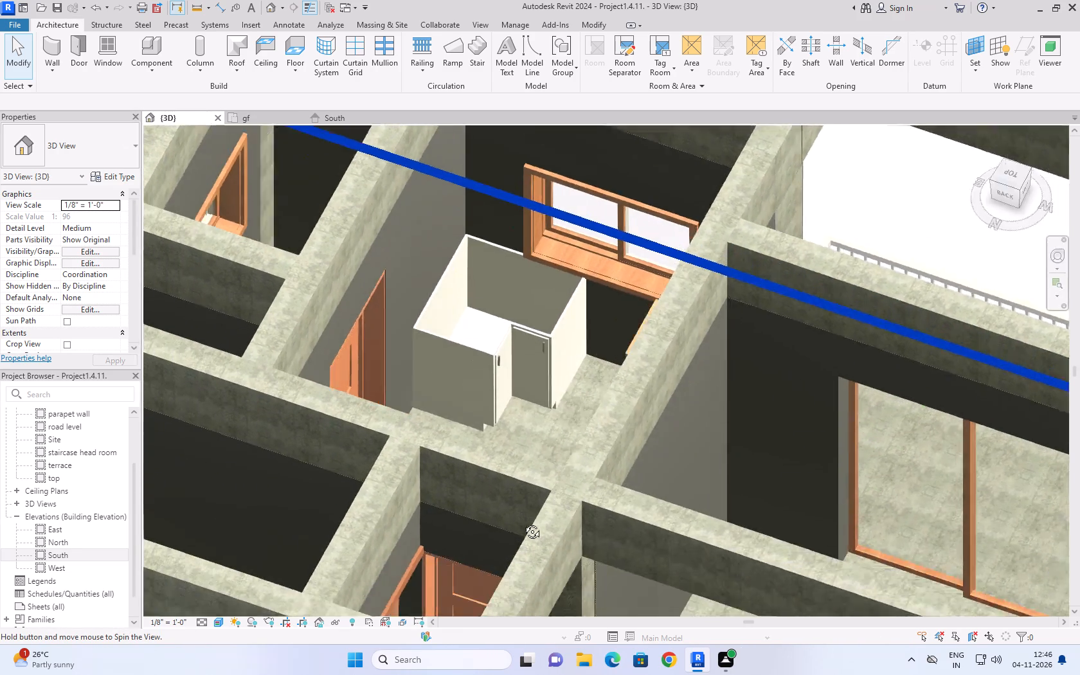
shift+middle_drag(523, 522, 557, 507)
middle_drag(530, 316, 555, 433)
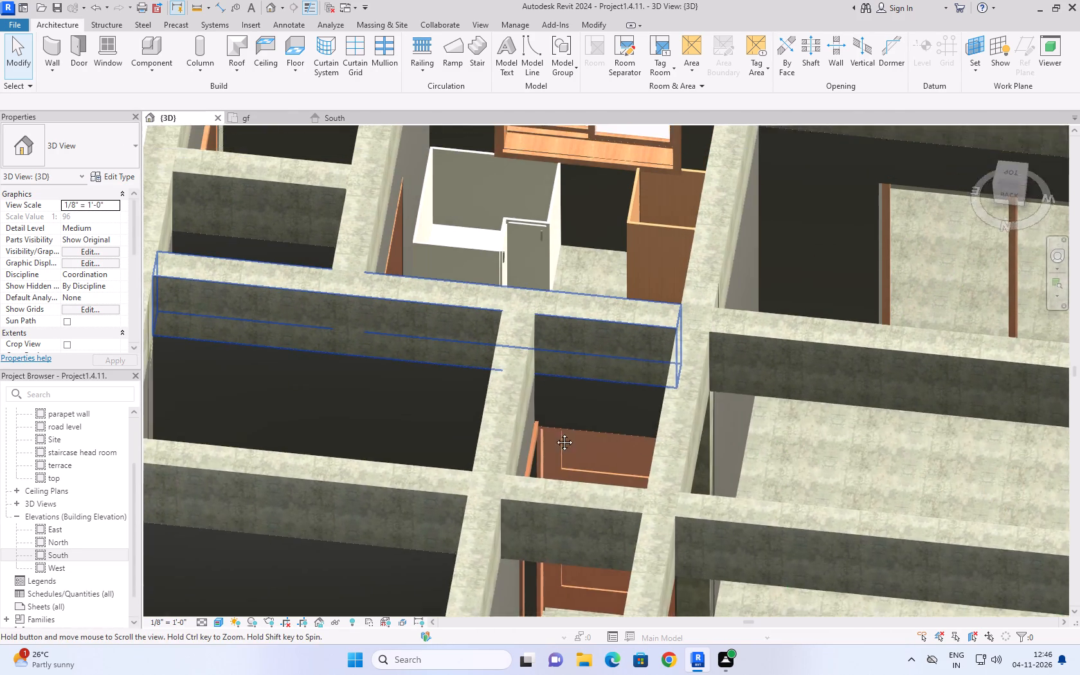
middle_drag(555, 433, 561, 472)
shift+middle_drag(576, 388, 605, 406)
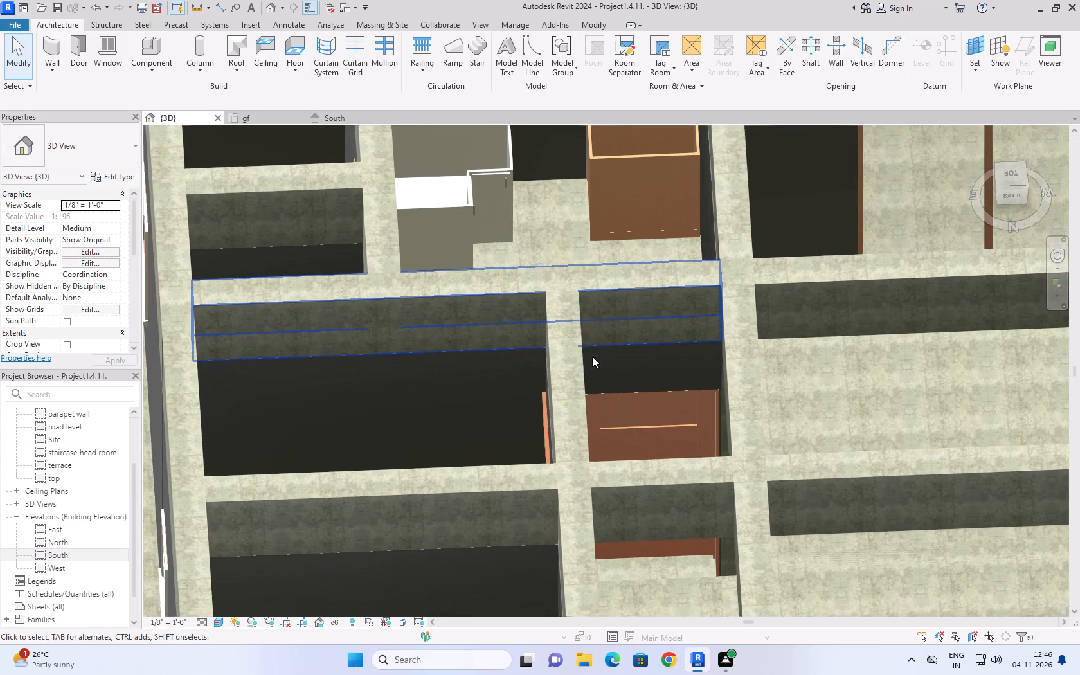
middle_drag(564, 309, 559, 487)
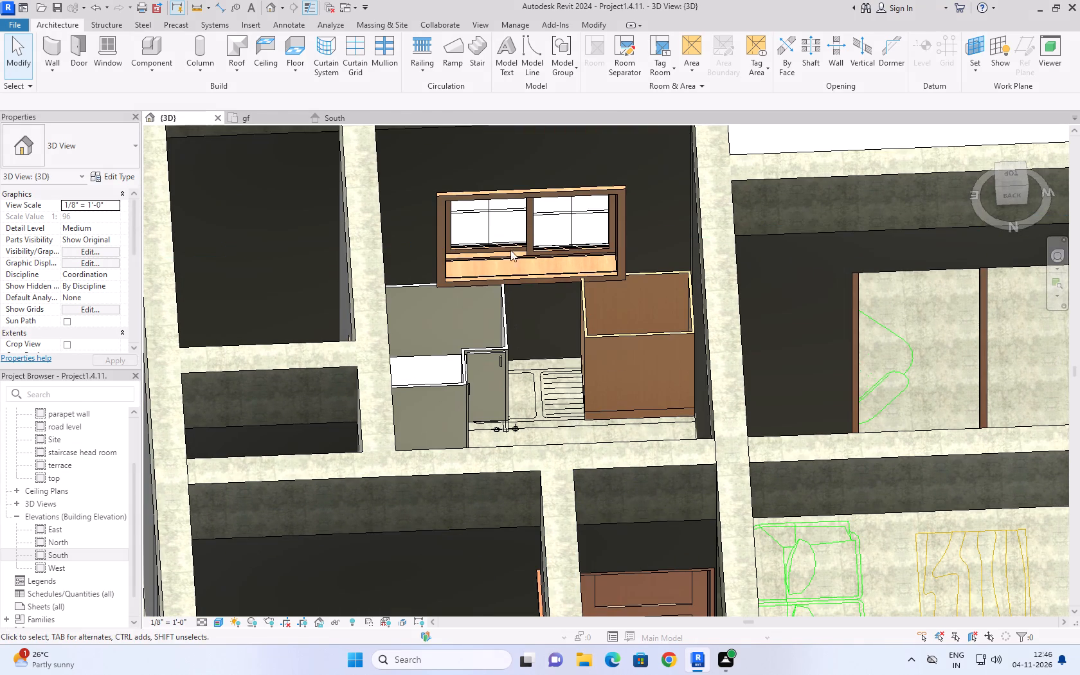
click(523, 275)
key(Up)
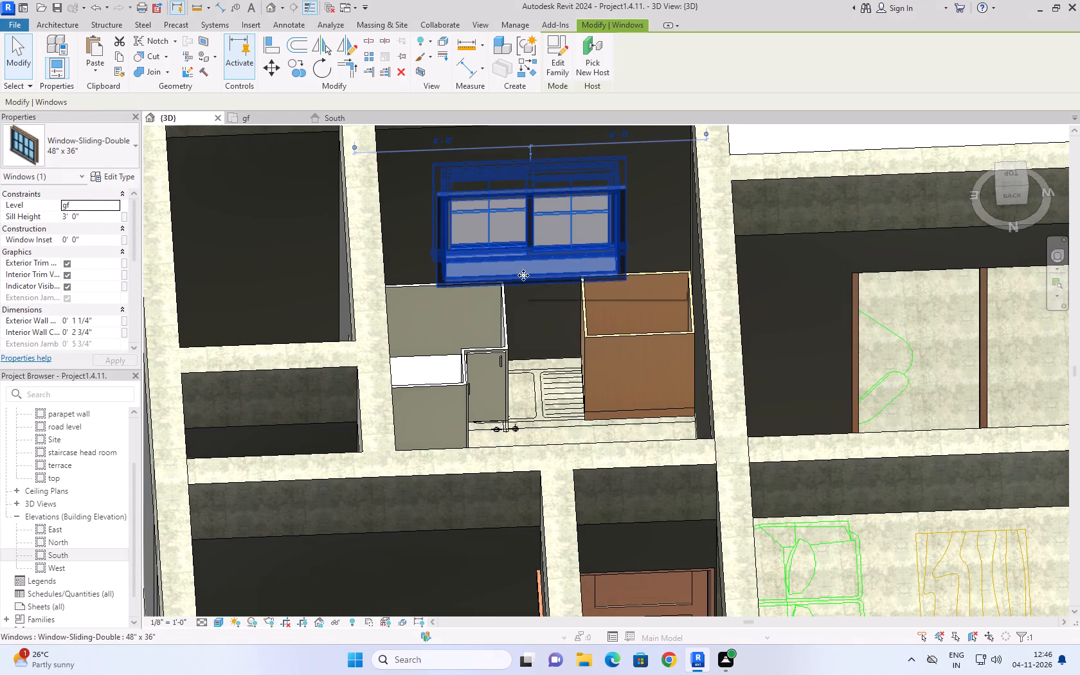
key(Up)
key(Up)
key(Up)
key(Up)
key(Up)
key(Up)
key(Up)
key(Up)
key(Up)
key(Up)
key(Up)
key(Up)
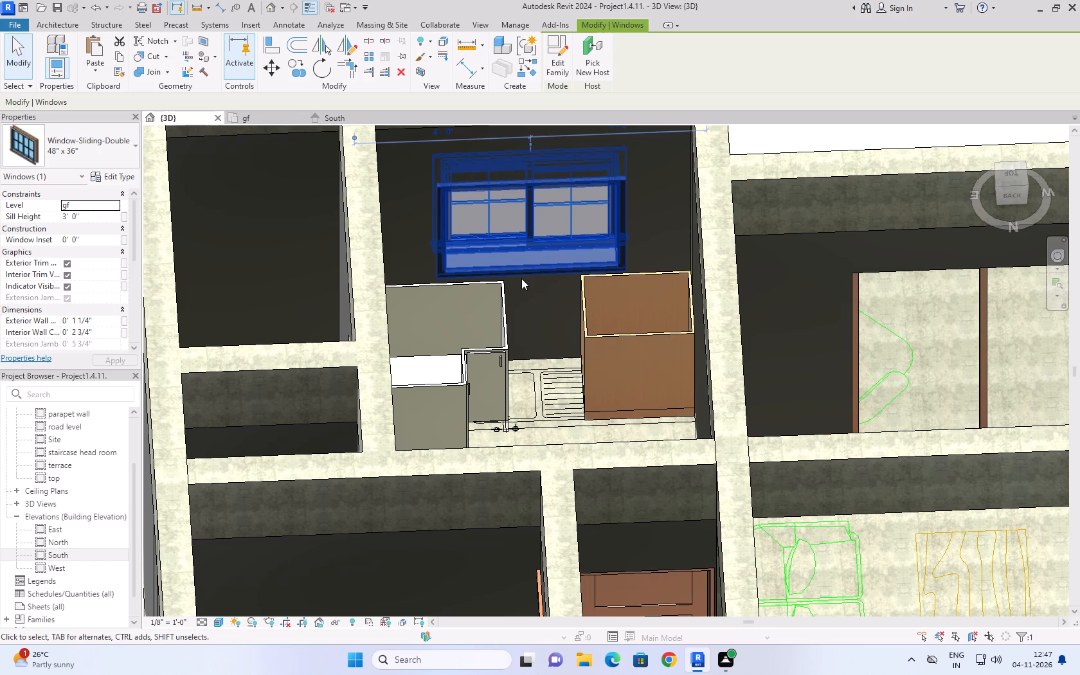
key(Up)
key(Up)
key(Up)
key(Up)
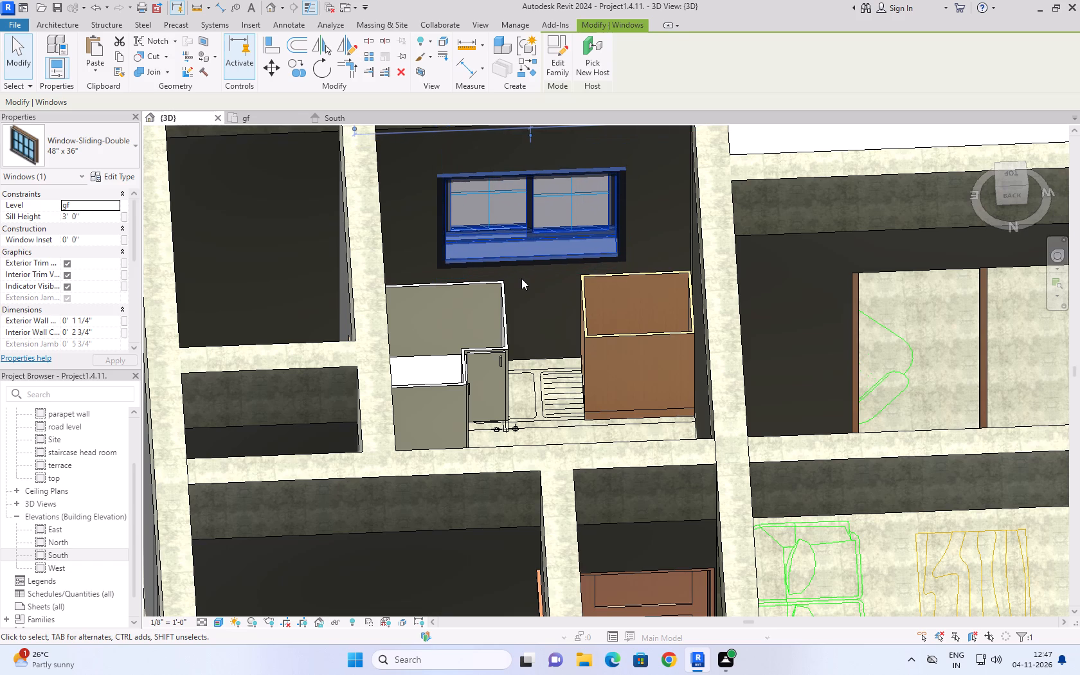
key(Up)
click(793, 131)
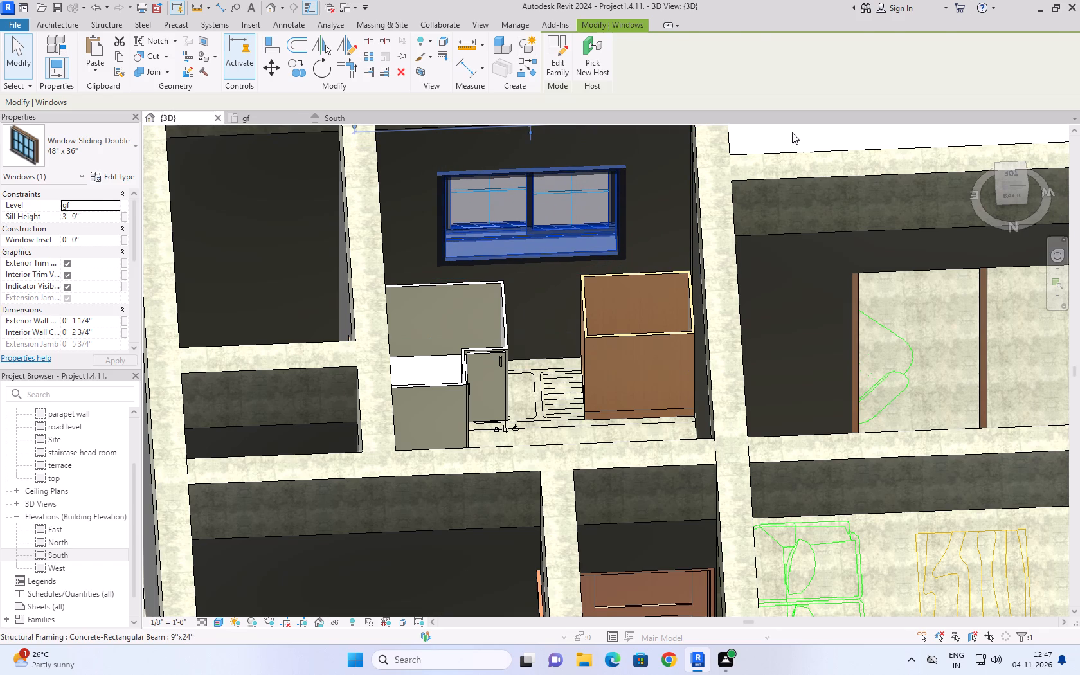
Rotate the 30" eight-drawer double base cabinet 180 degrees so its drawers face into the kitchen.
click(630, 336)
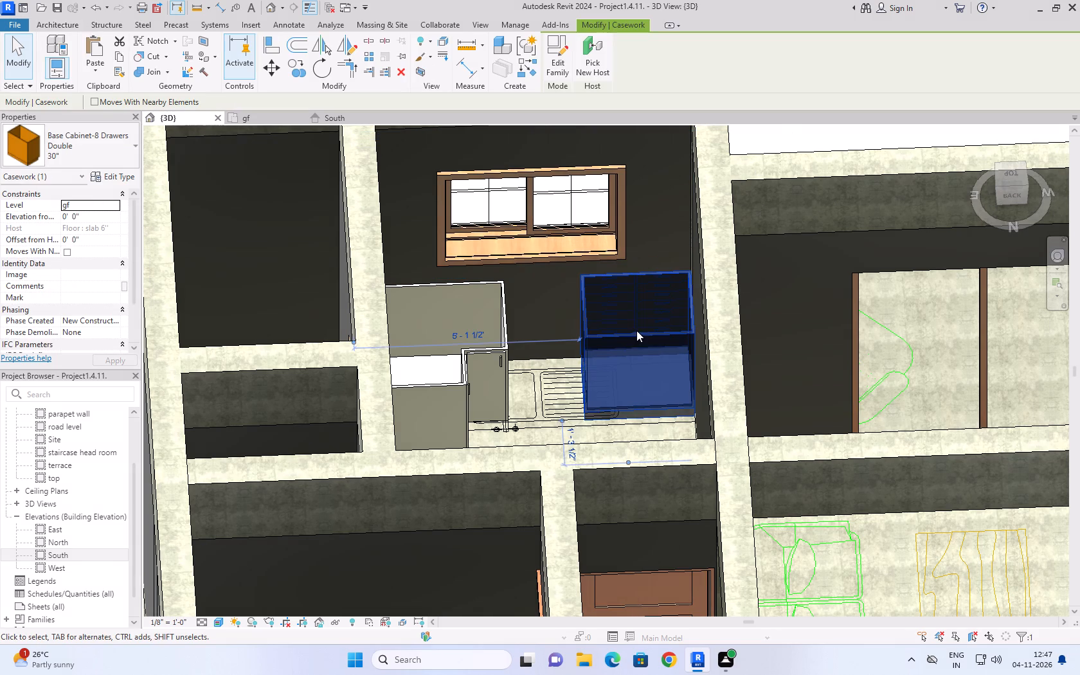
key(space)
key(space)
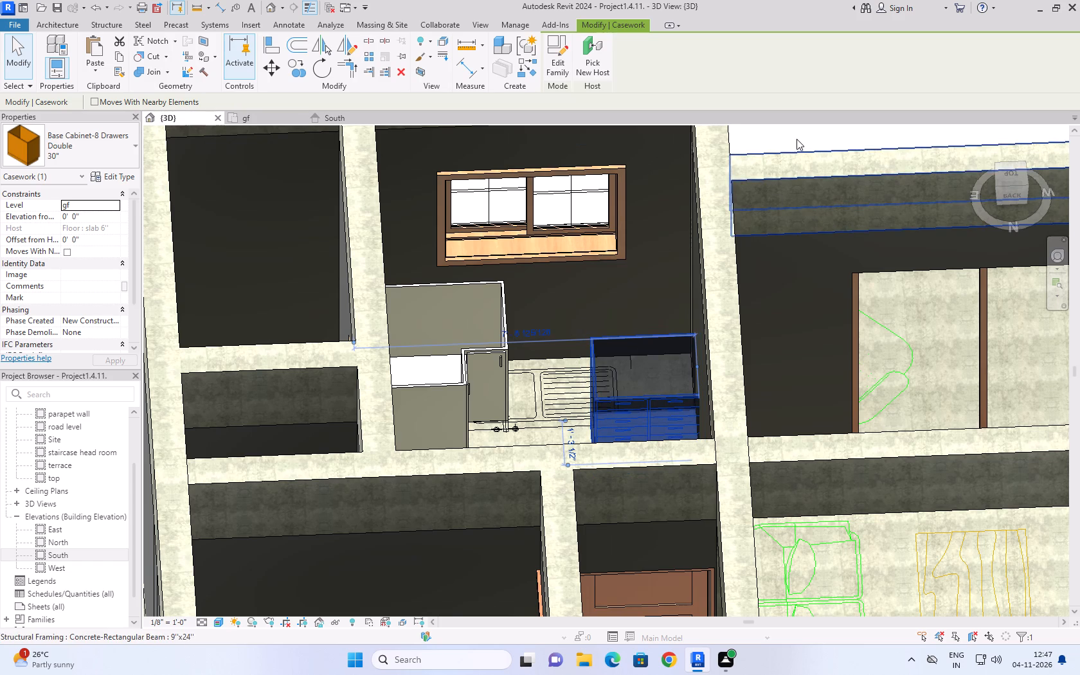
click(797, 138)
Move the rotated drawer cabinet back toward the window wall and nudge it sideways close to the balcony-side wall.
click(642, 334)
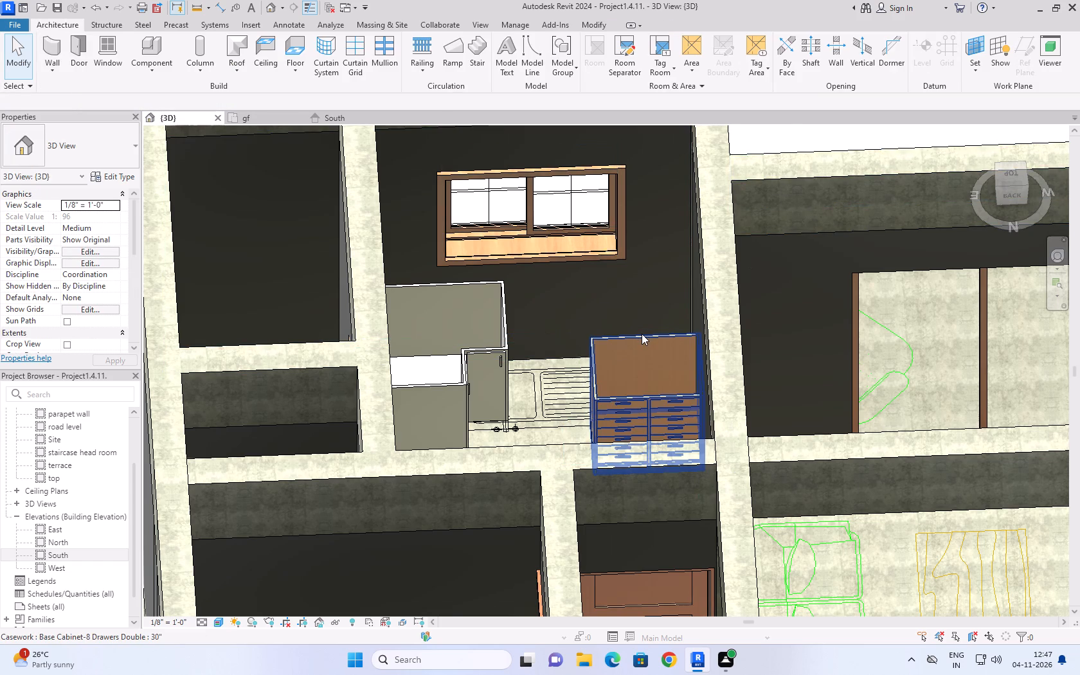
drag(642, 334, 640, 294)
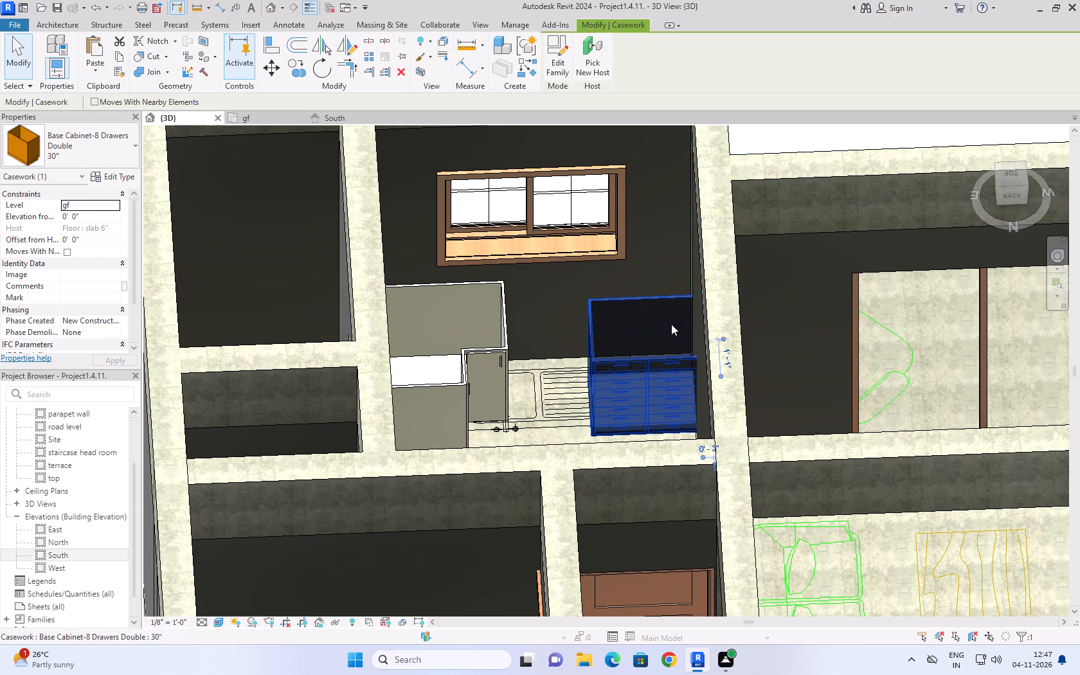
click(786, 132)
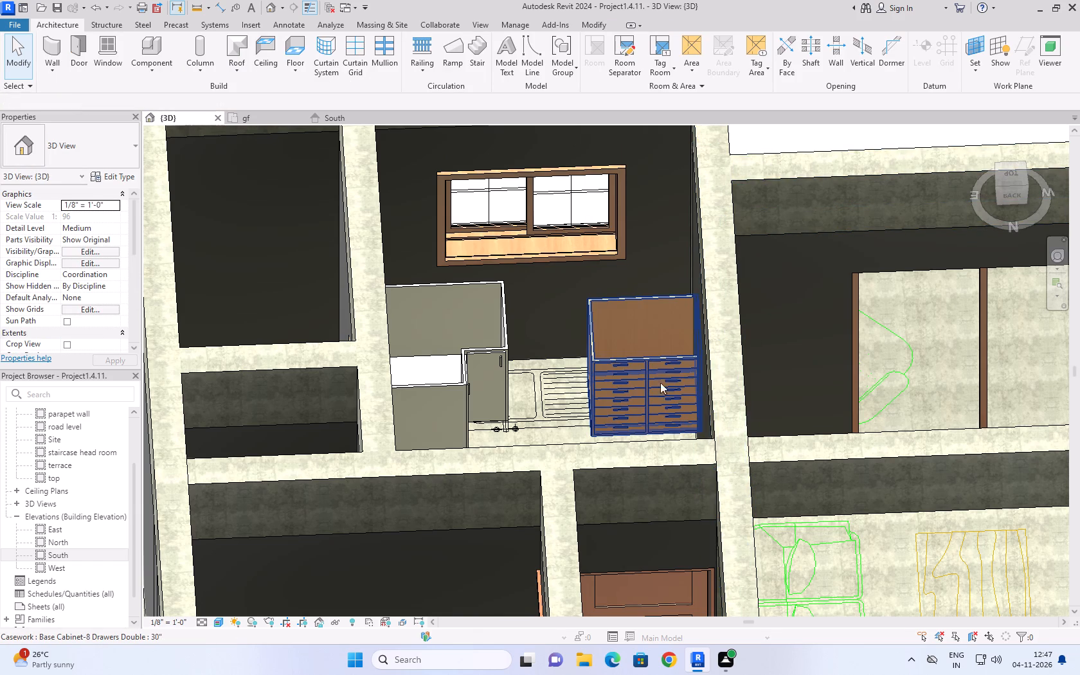
click(659, 359)
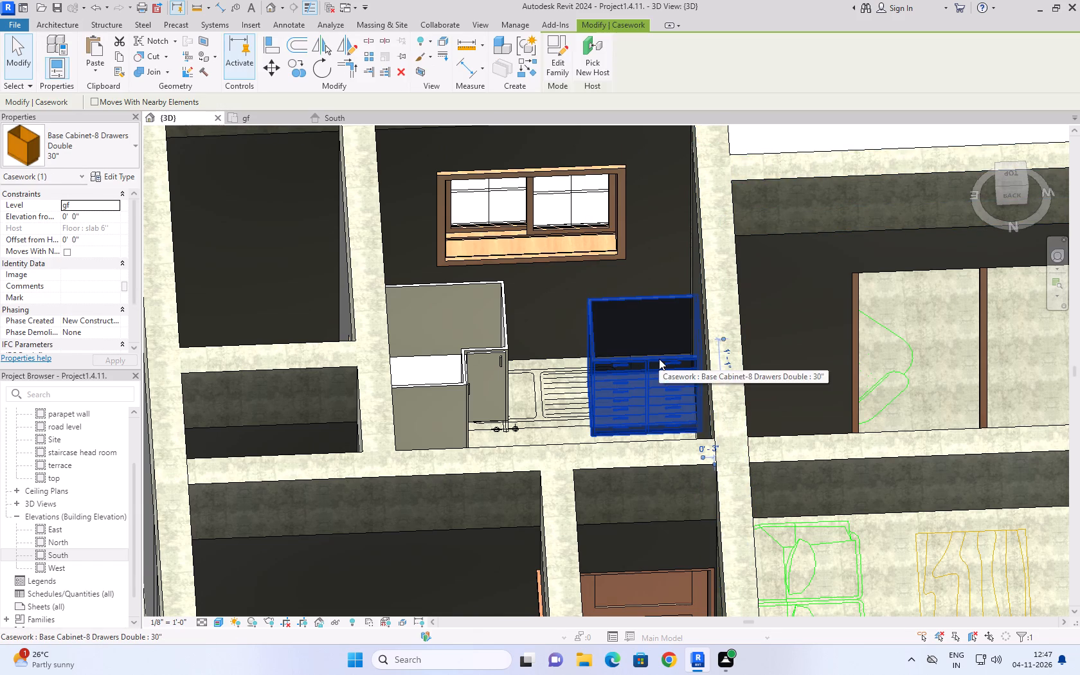
drag(659, 359, 638, 361)
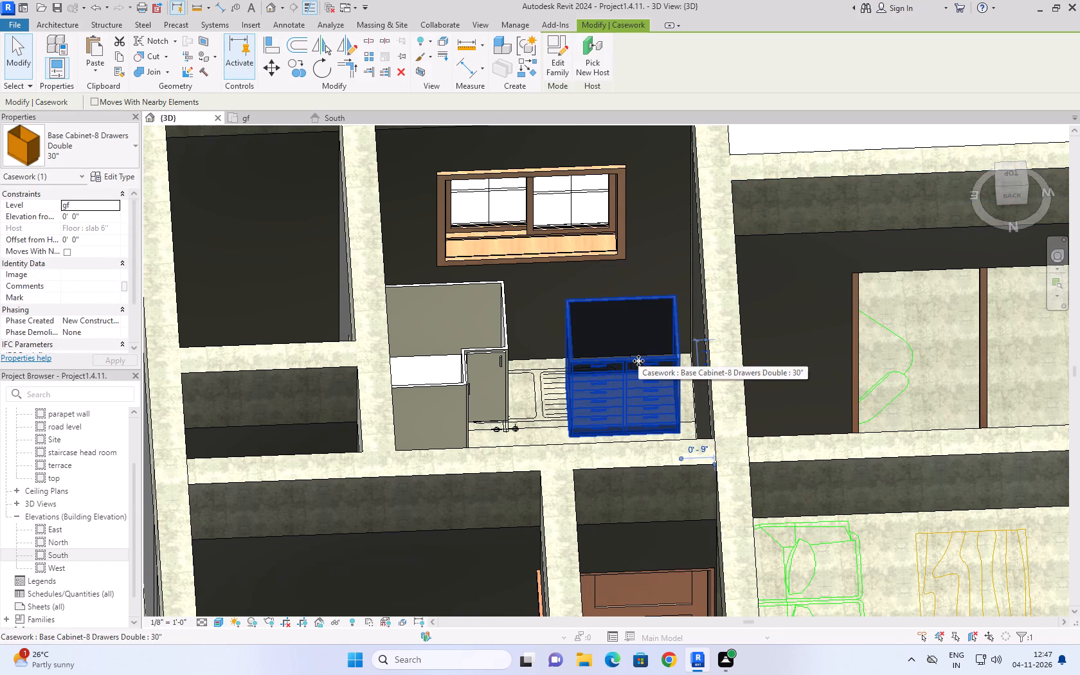
key(Right)
key(Right)
key(Right)
key(Right)
key(Right)
key(Right)
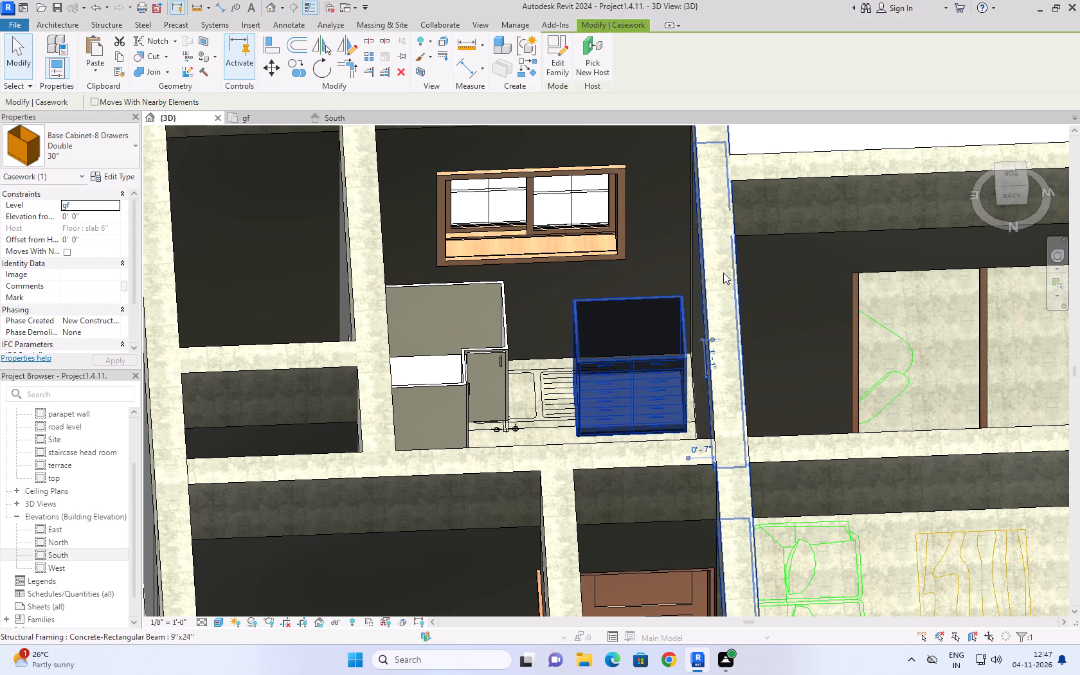
key(Right)
key(Down)
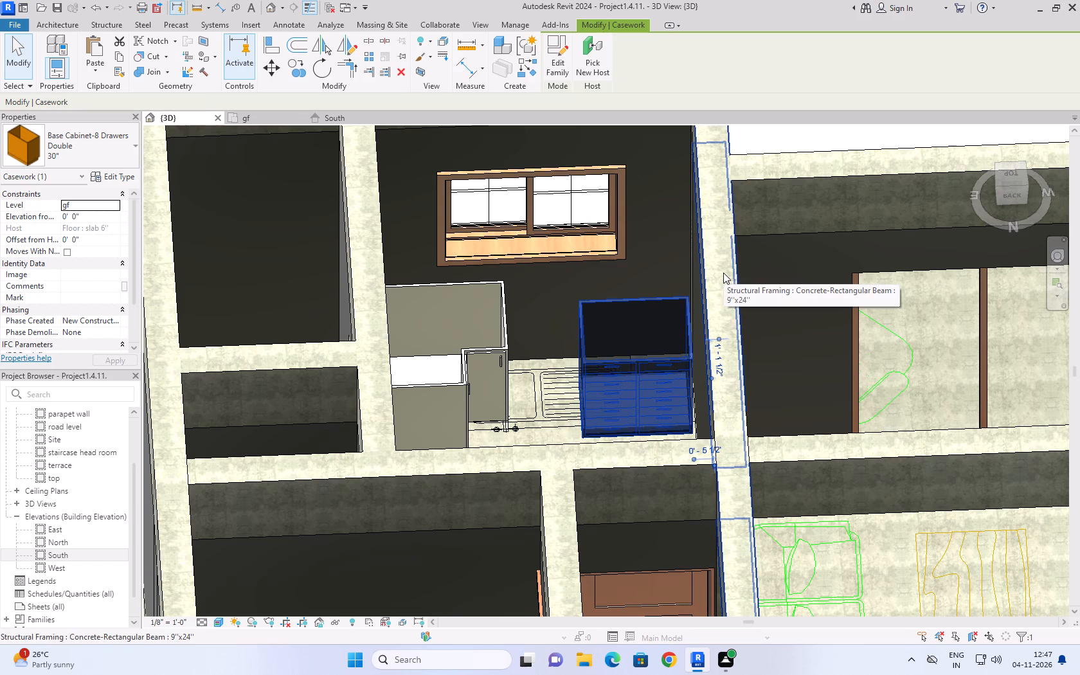
key(Down)
click(777, 142)
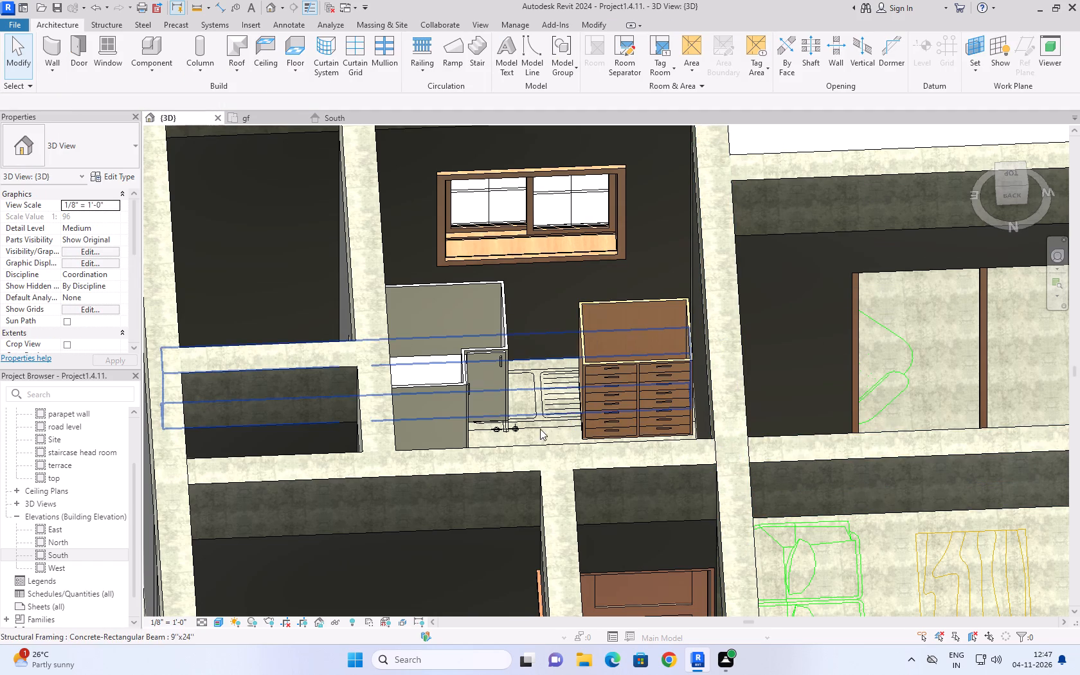
In the gf floor plan, move the 30" drawer cabinet back until its rear edge meets the kitchen's window wall.
shift+middle_drag(615, 435, 613, 436)
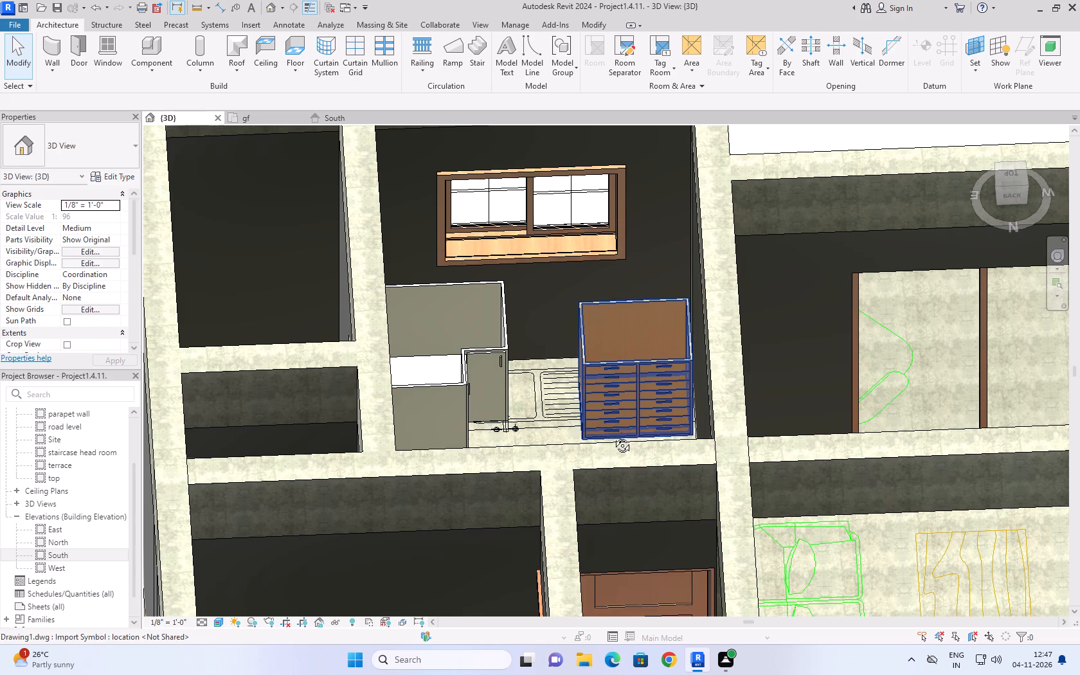
shift+middle_drag(613, 436, 516, 468)
scroll(549, 384, down, 4)
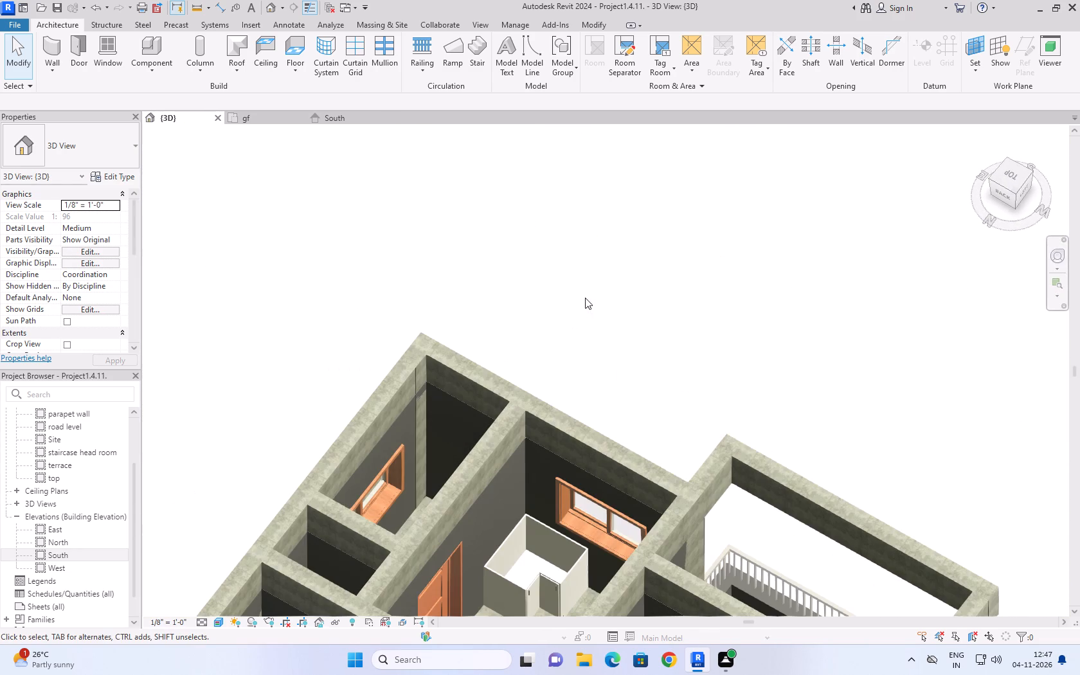
click(253, 116)
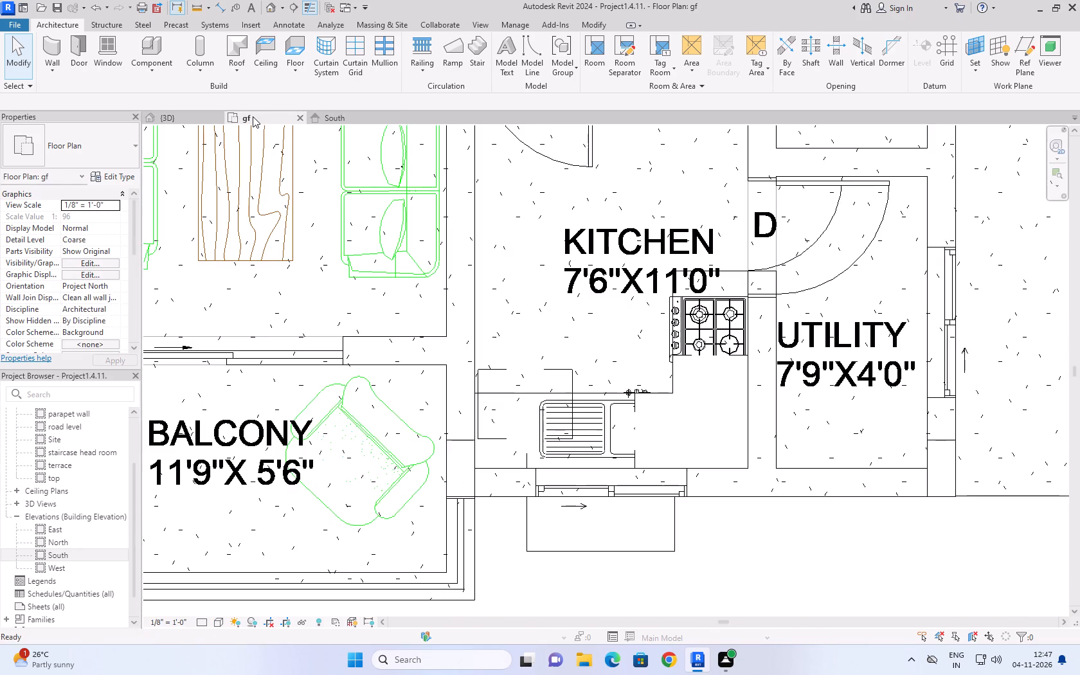
scroll(519, 289, down, 2)
scroll(584, 458, up, 4)
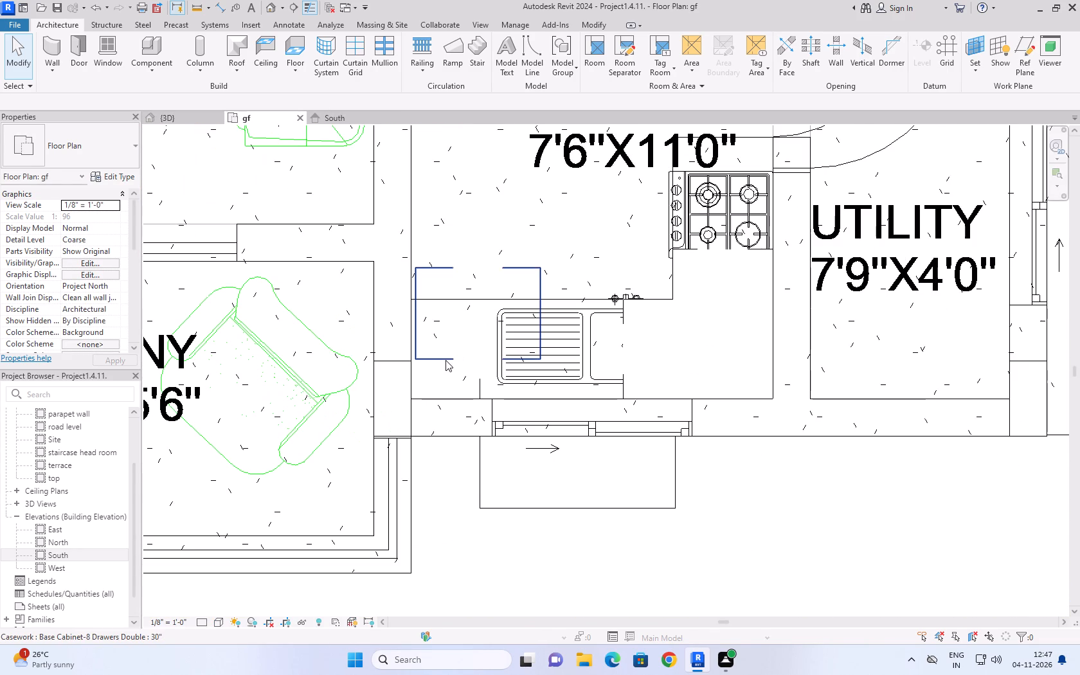
click(446, 360)
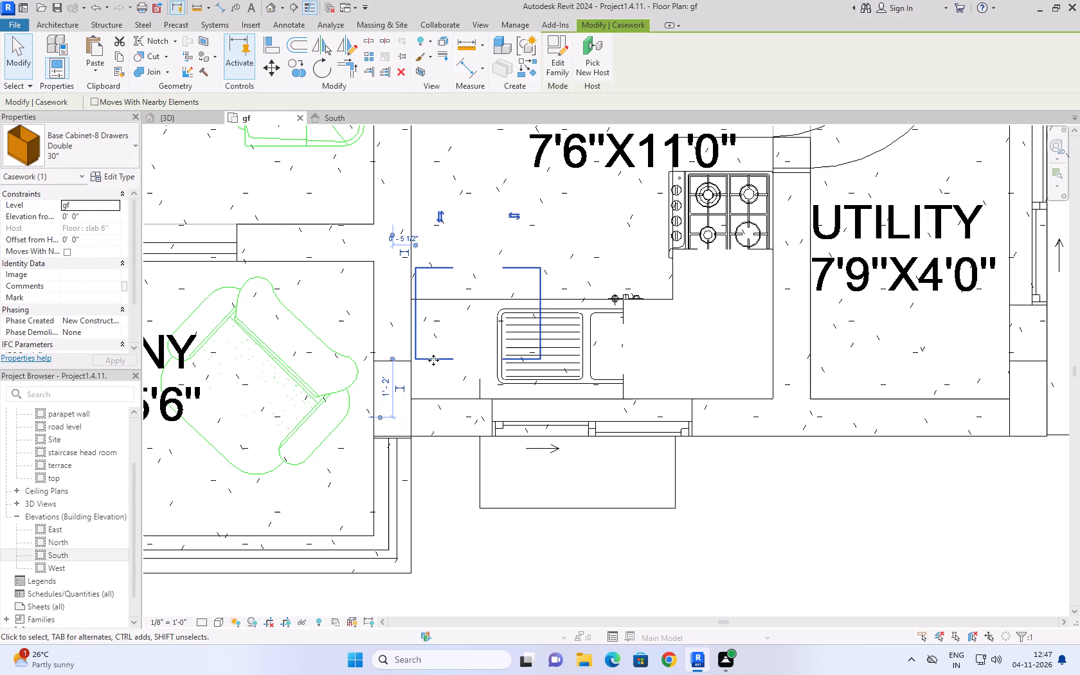
drag(433, 360, 434, 393)
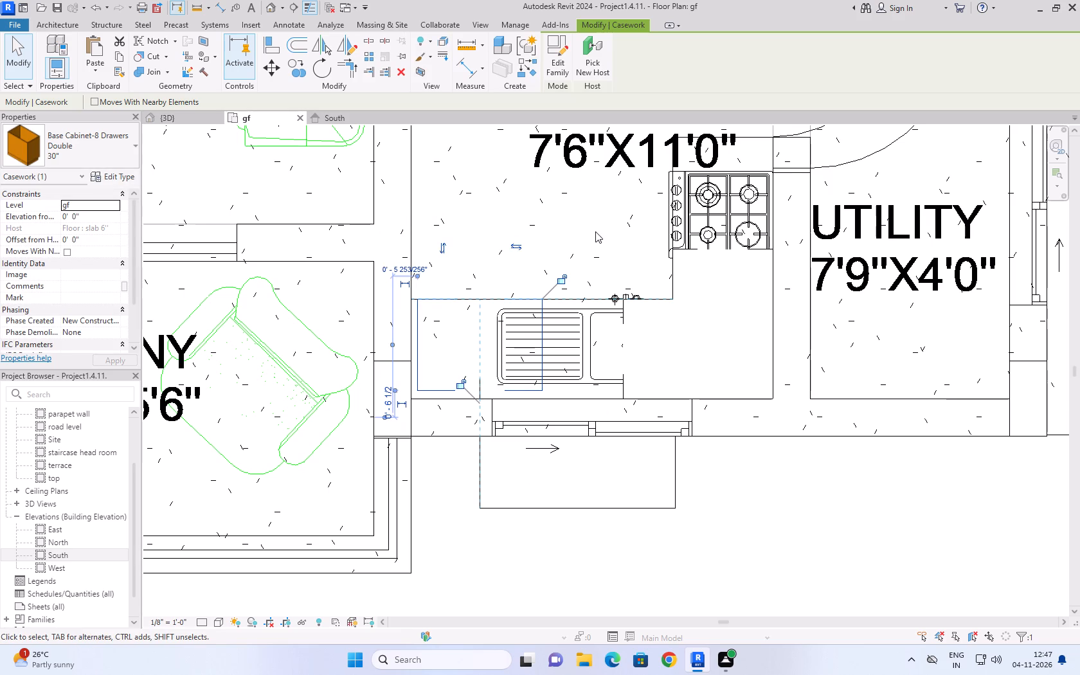
drag(451, 390, 451, 395)
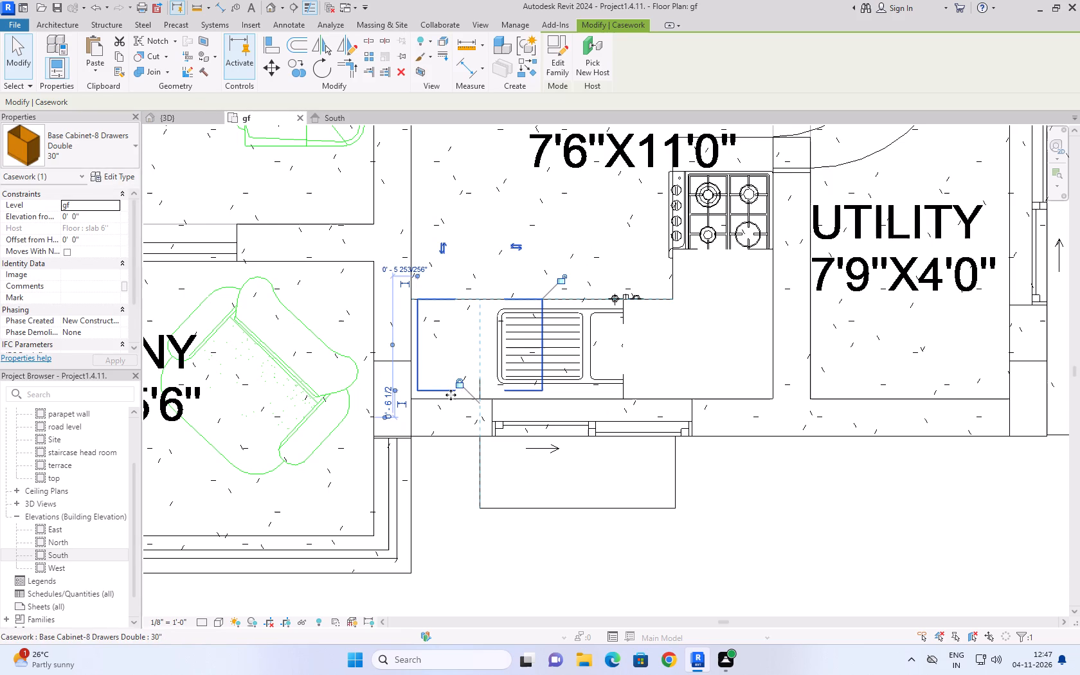
drag(451, 395, 451, 398)
click(519, 215)
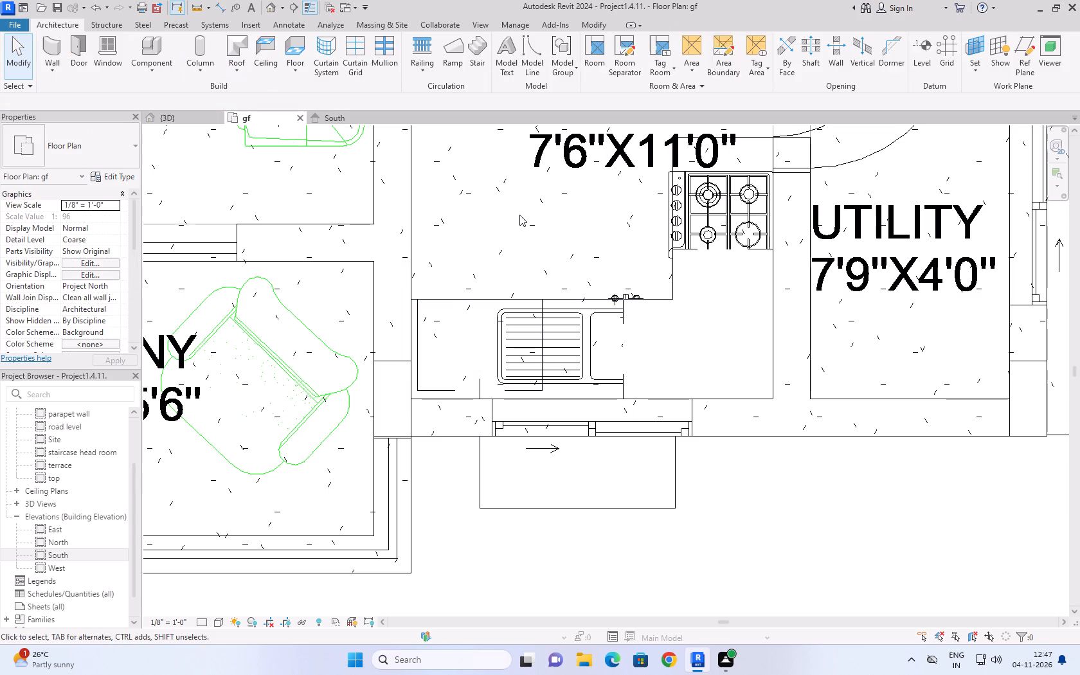
click(444, 389)
key(Down)
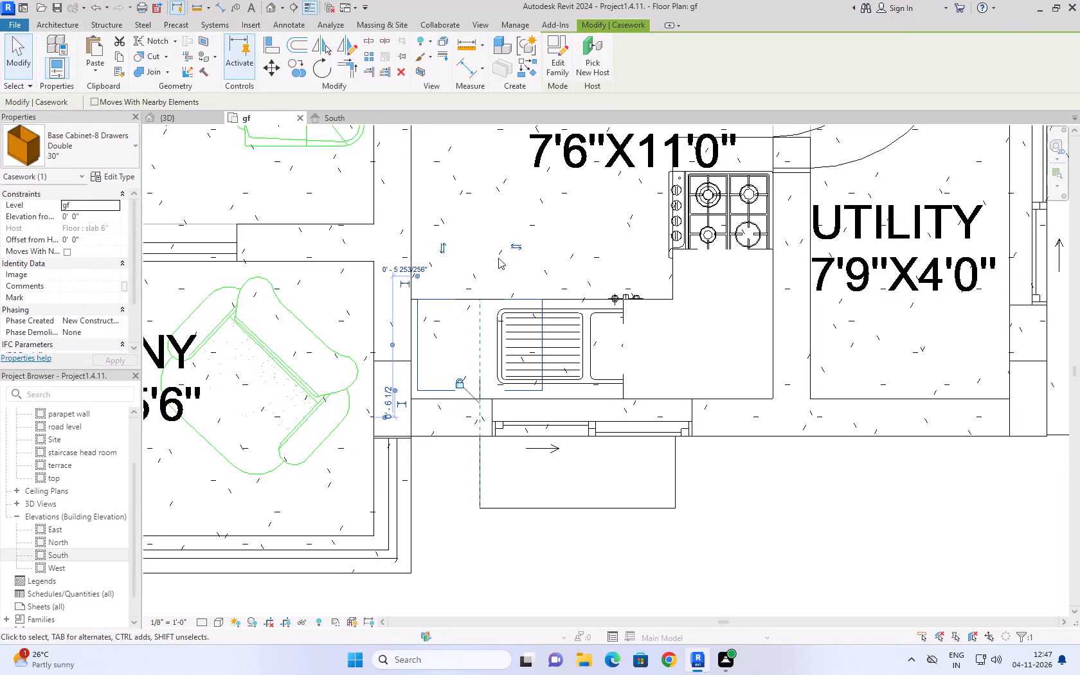
key(Down)
key(Down)
key(Down)
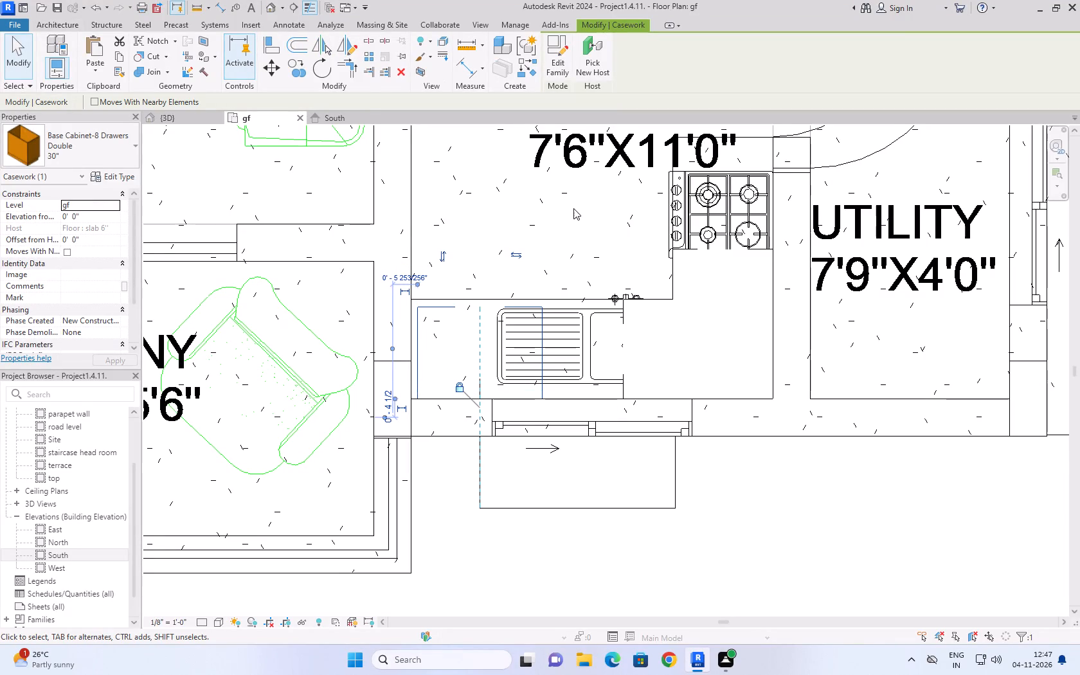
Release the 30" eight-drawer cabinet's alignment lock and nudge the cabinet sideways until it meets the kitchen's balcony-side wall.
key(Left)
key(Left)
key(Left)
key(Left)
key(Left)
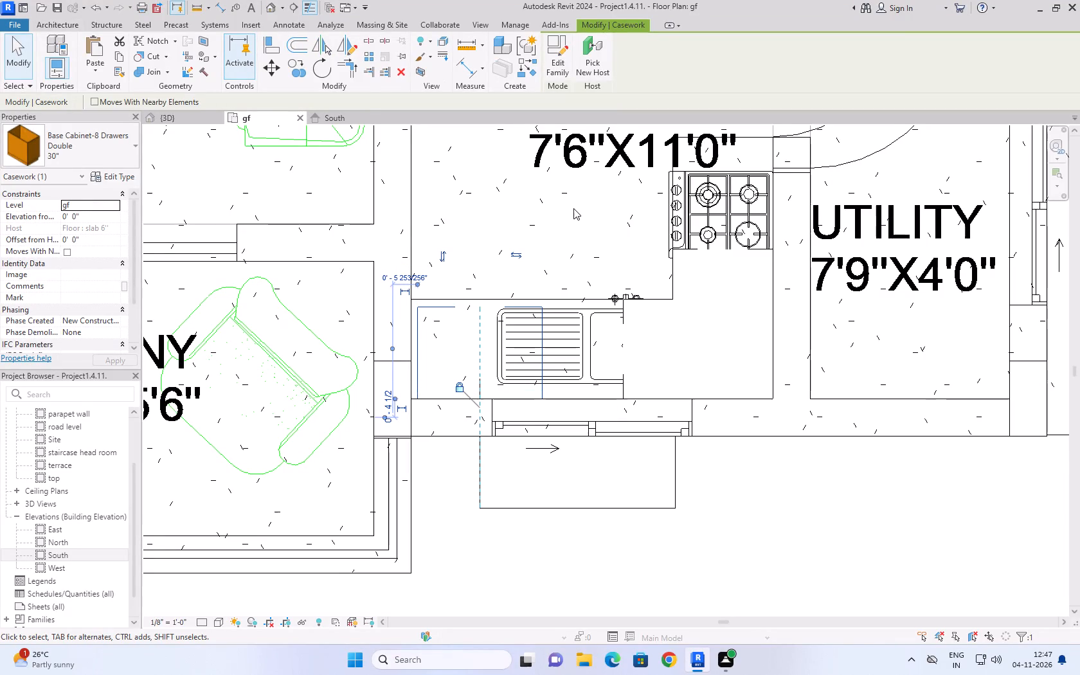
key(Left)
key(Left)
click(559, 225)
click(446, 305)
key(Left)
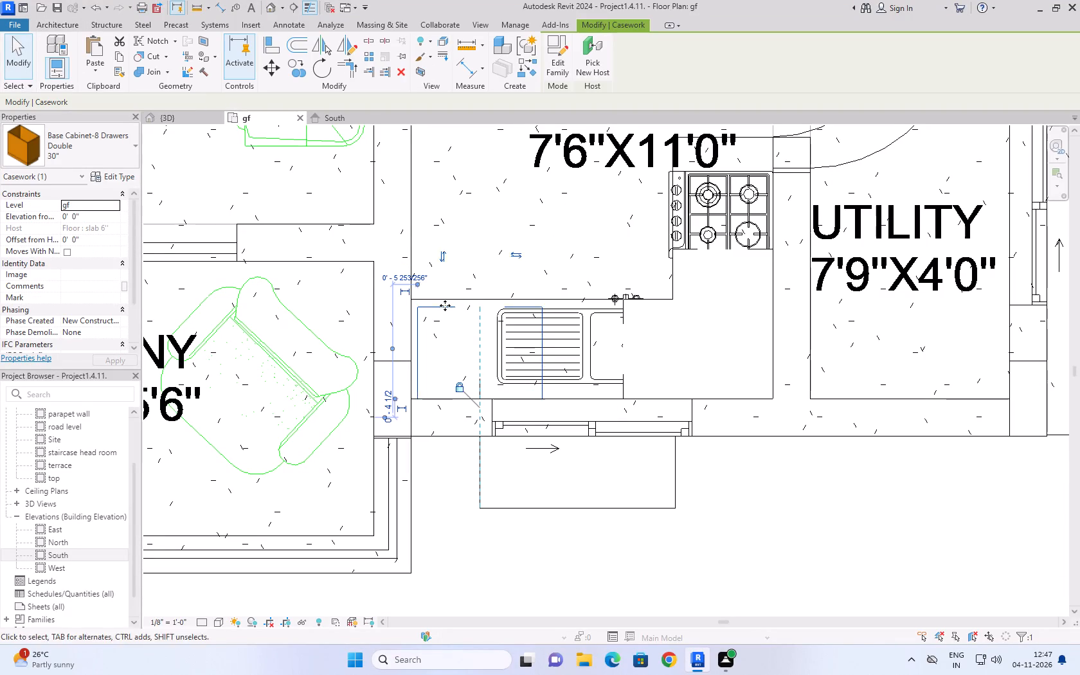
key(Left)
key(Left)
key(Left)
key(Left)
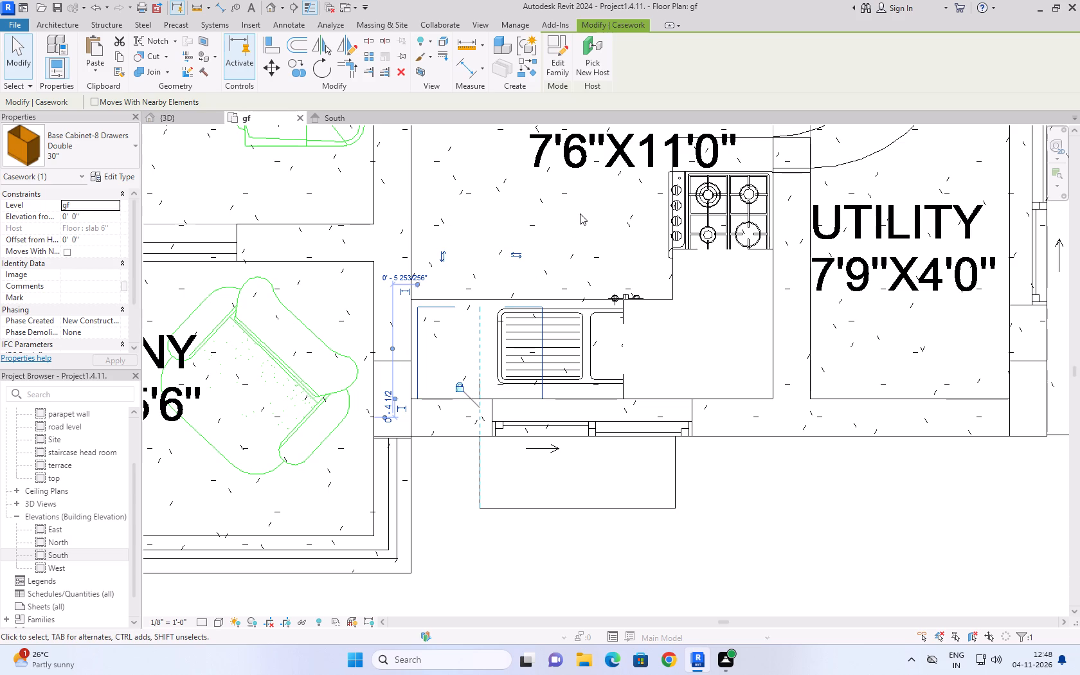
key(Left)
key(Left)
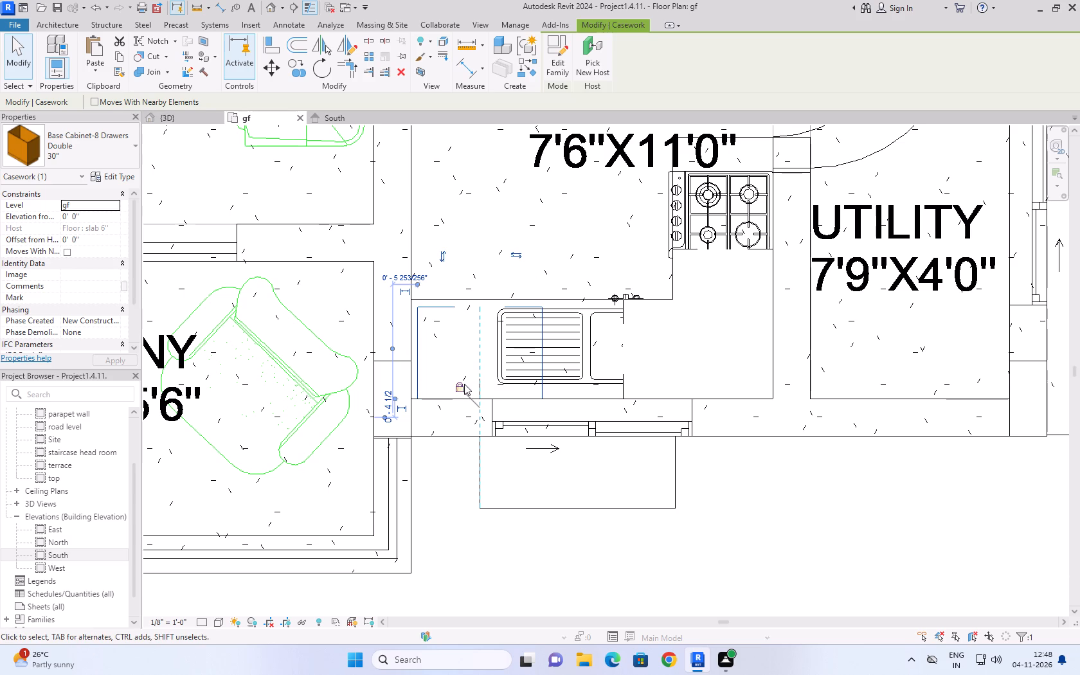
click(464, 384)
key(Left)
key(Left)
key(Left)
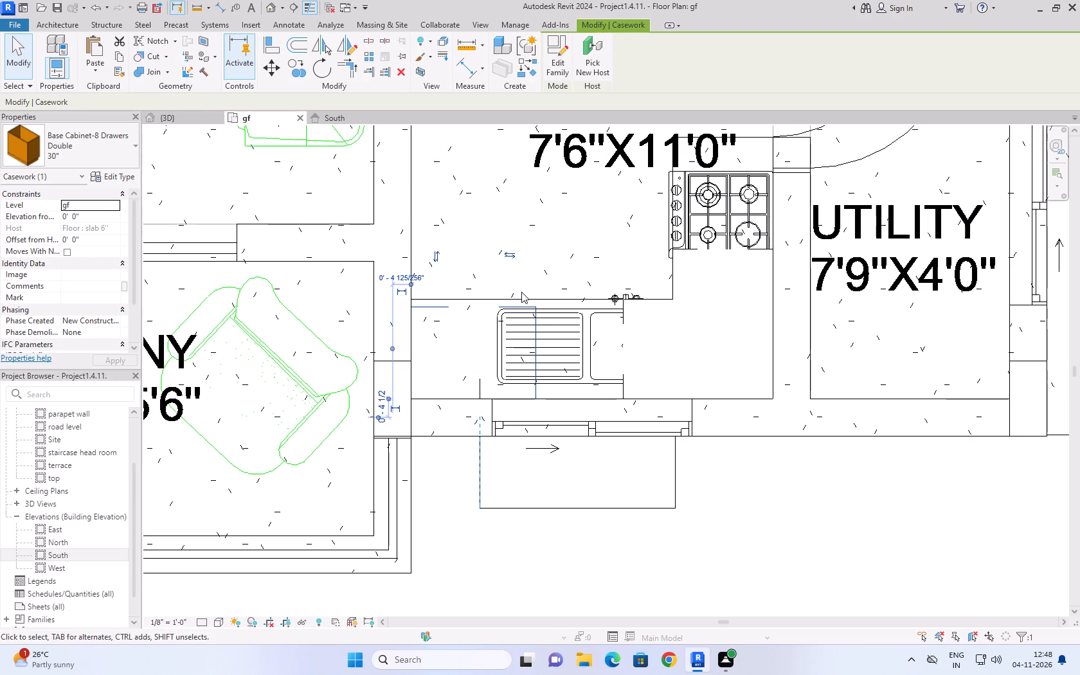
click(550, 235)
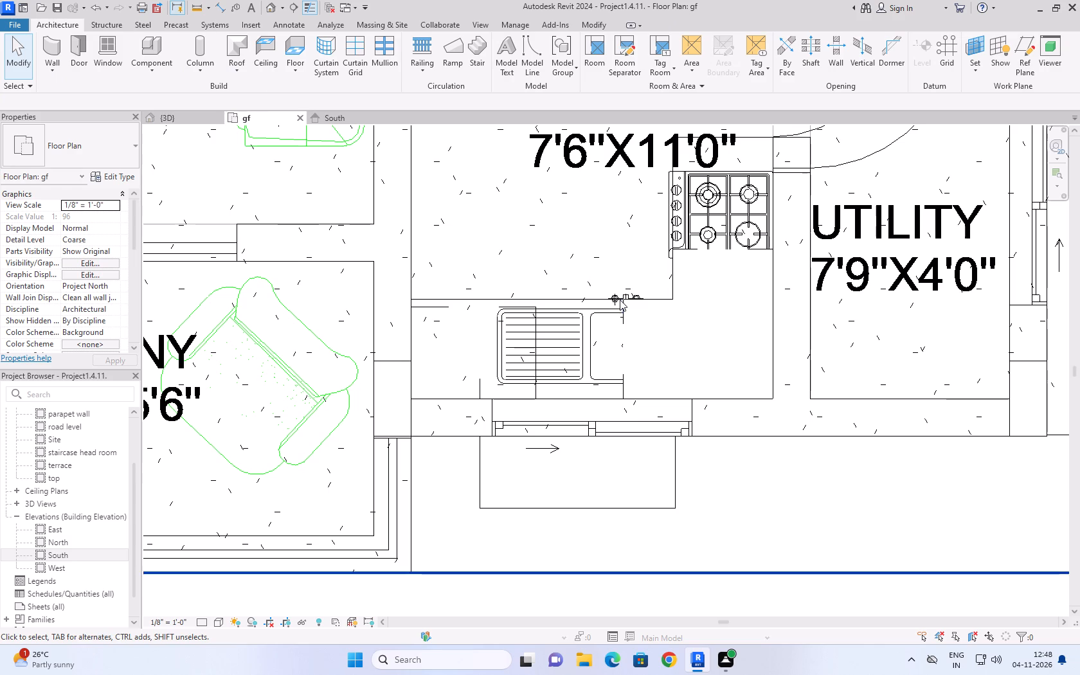
Open the family of the 36" square corner base cabinet to examine its form, and close it without saving.
click(654, 300)
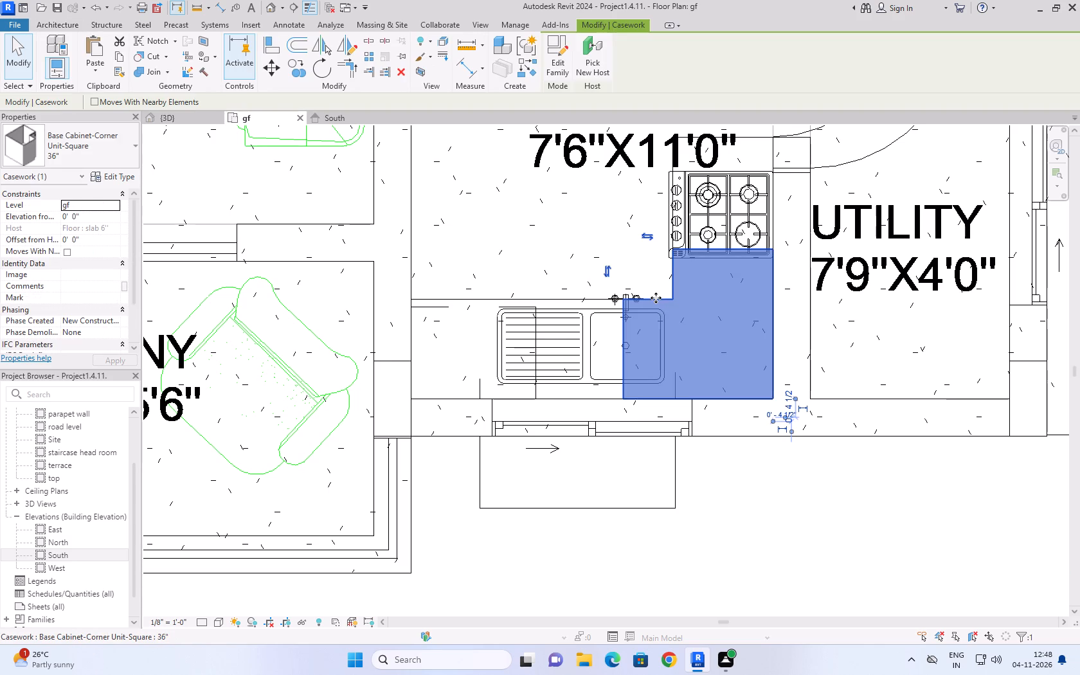
middle_drag(723, 318, 707, 361)
scroll(723, 321, down, 1)
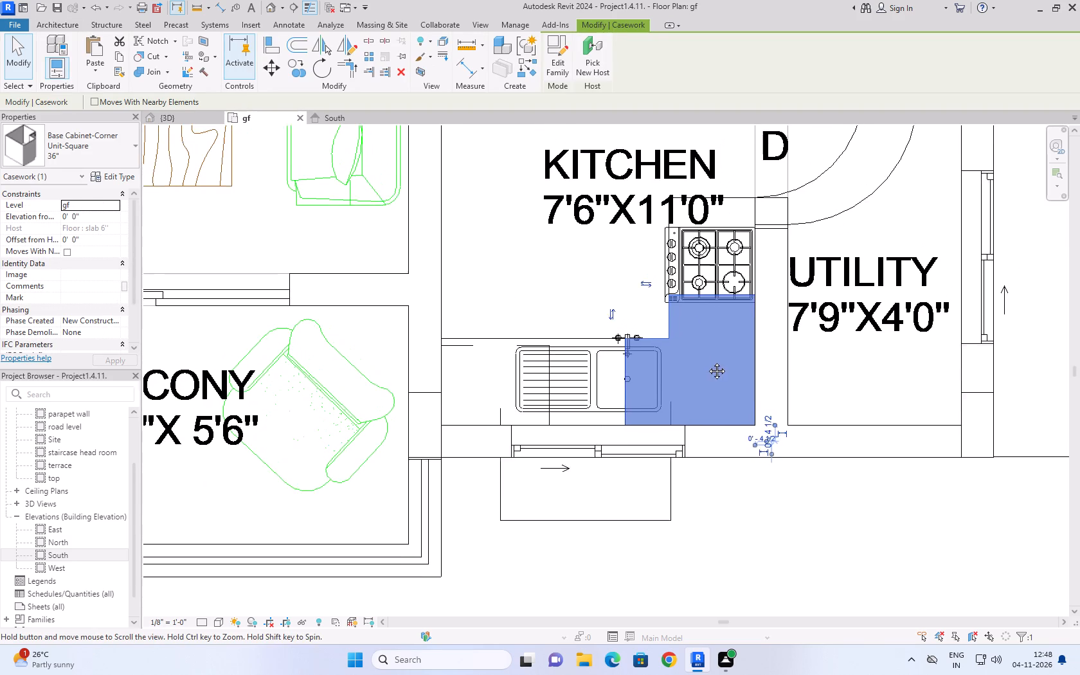
middle_drag(707, 361, 697, 374)
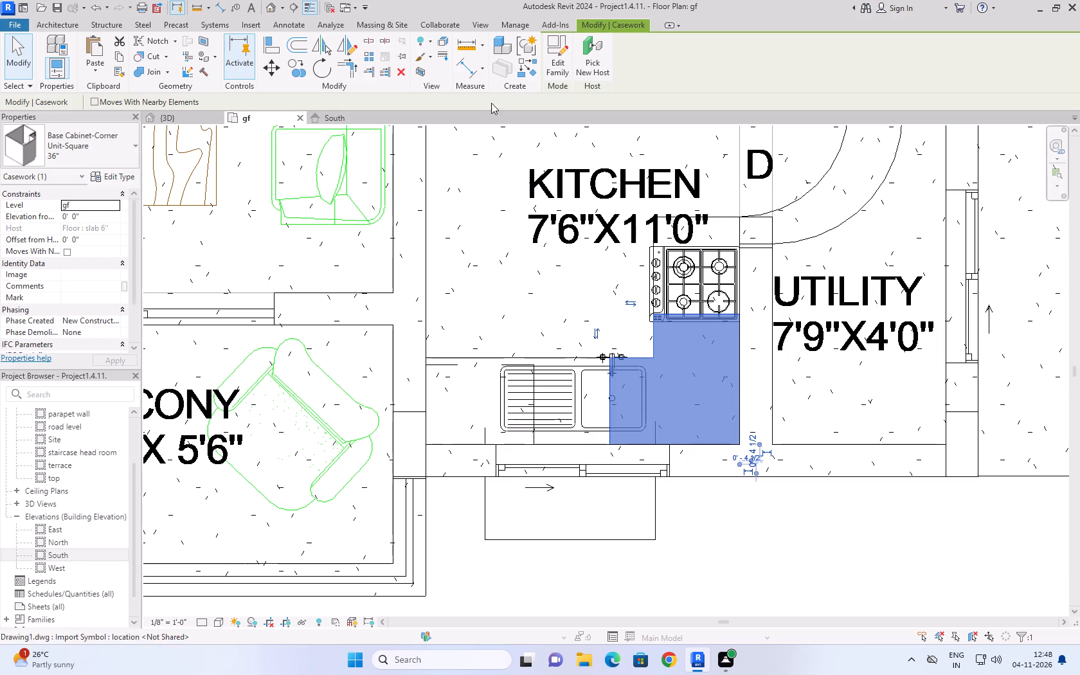
click(567, 71)
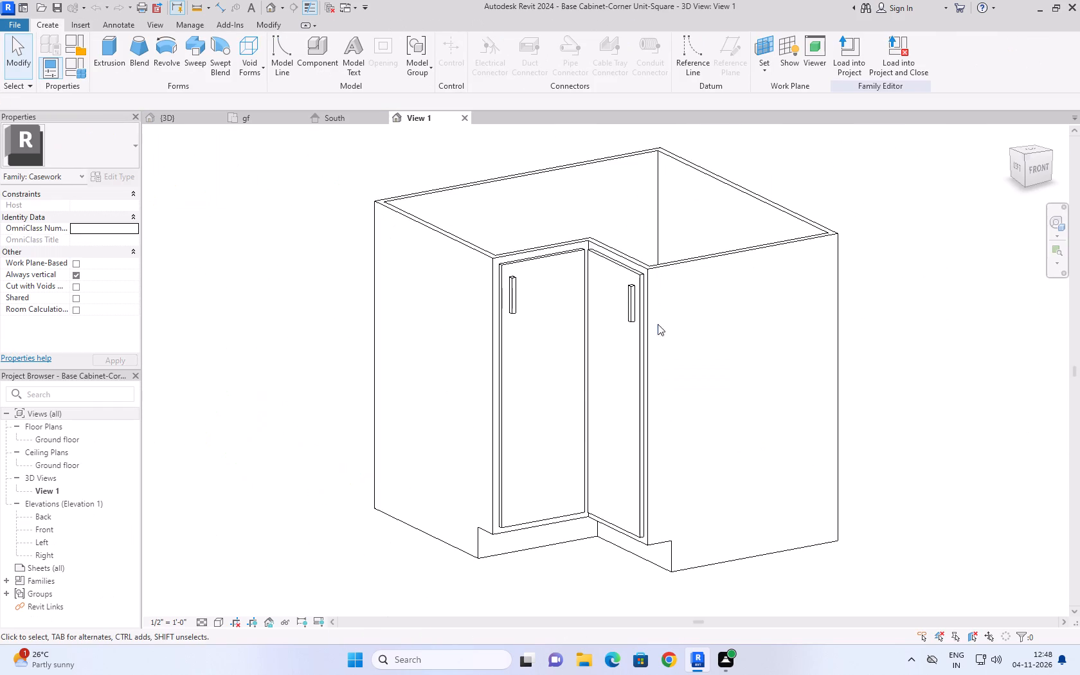
click(463, 115)
click(564, 326)
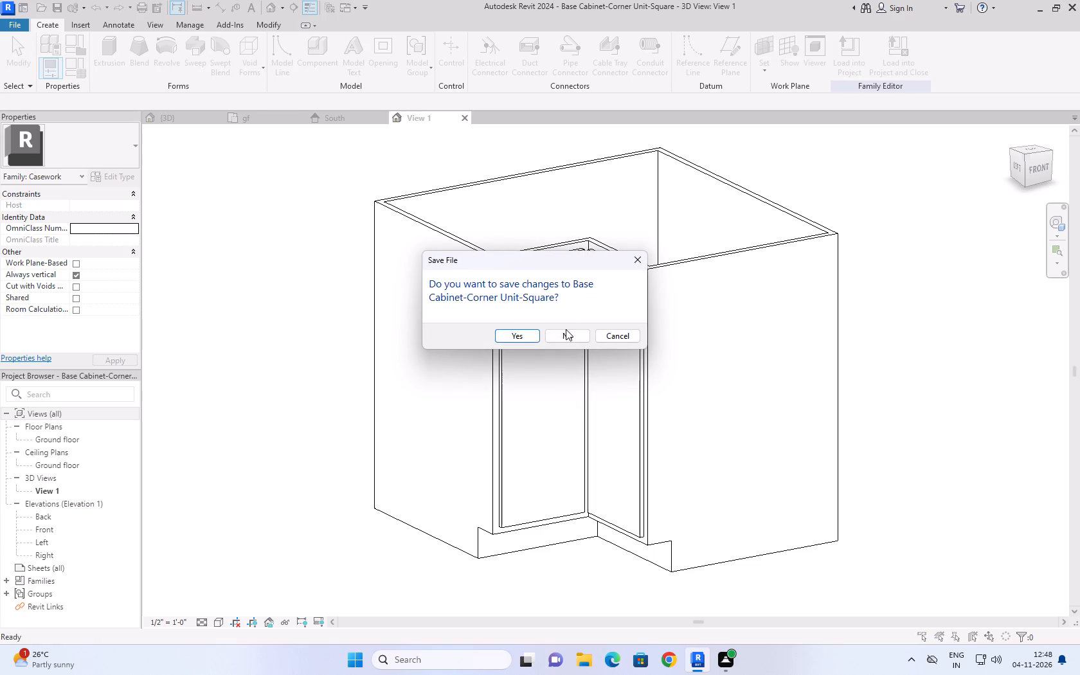
click(566, 331)
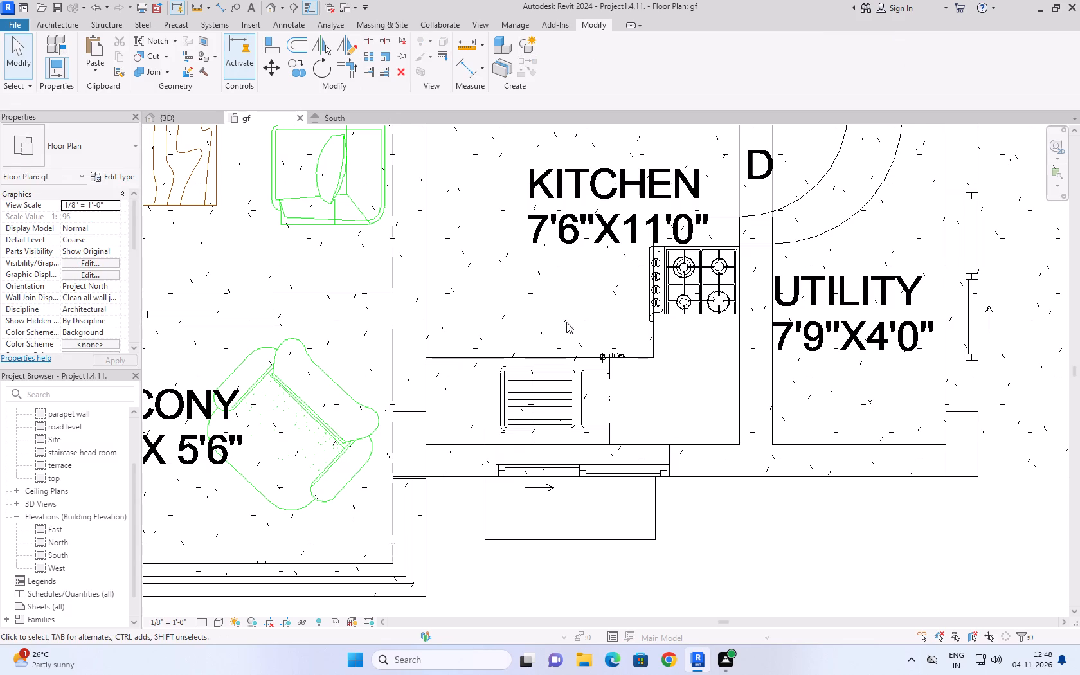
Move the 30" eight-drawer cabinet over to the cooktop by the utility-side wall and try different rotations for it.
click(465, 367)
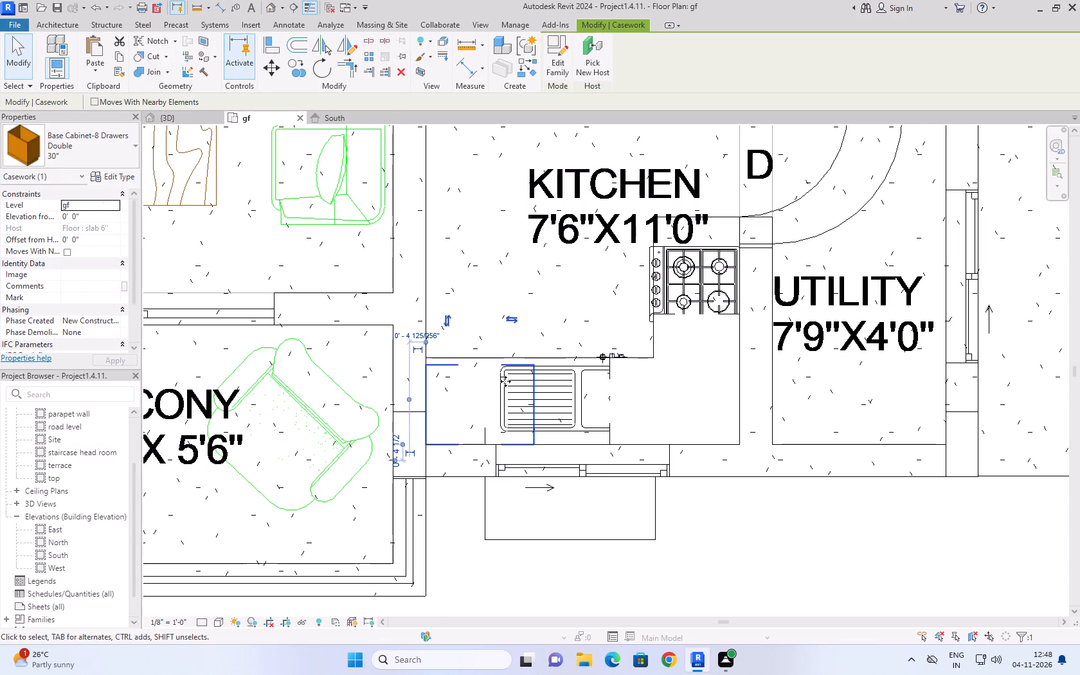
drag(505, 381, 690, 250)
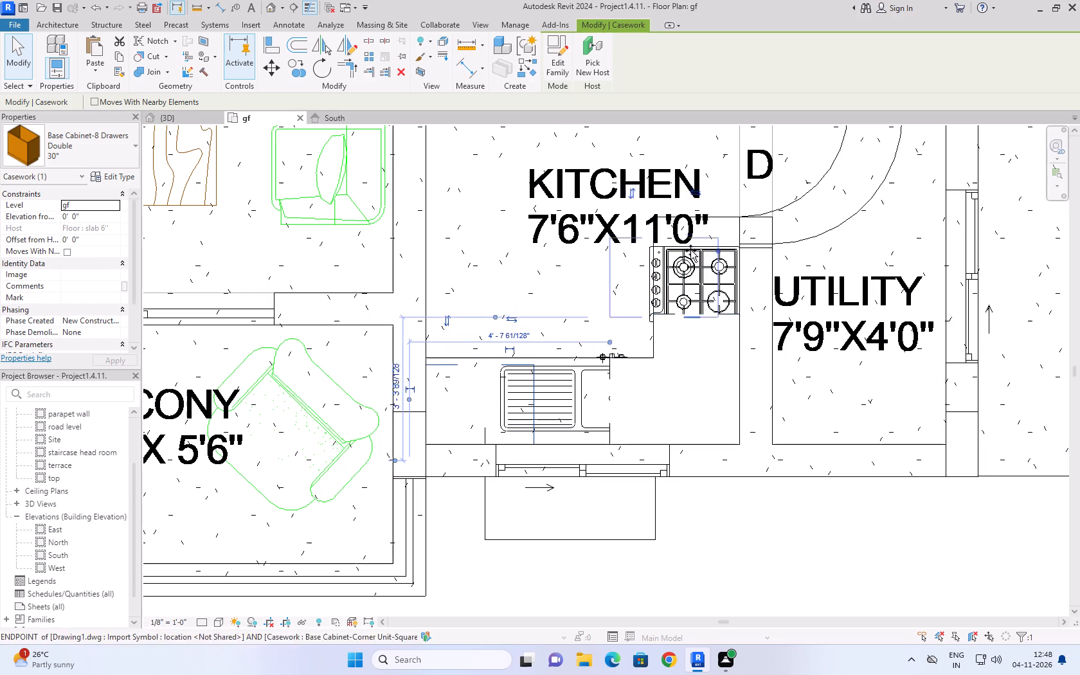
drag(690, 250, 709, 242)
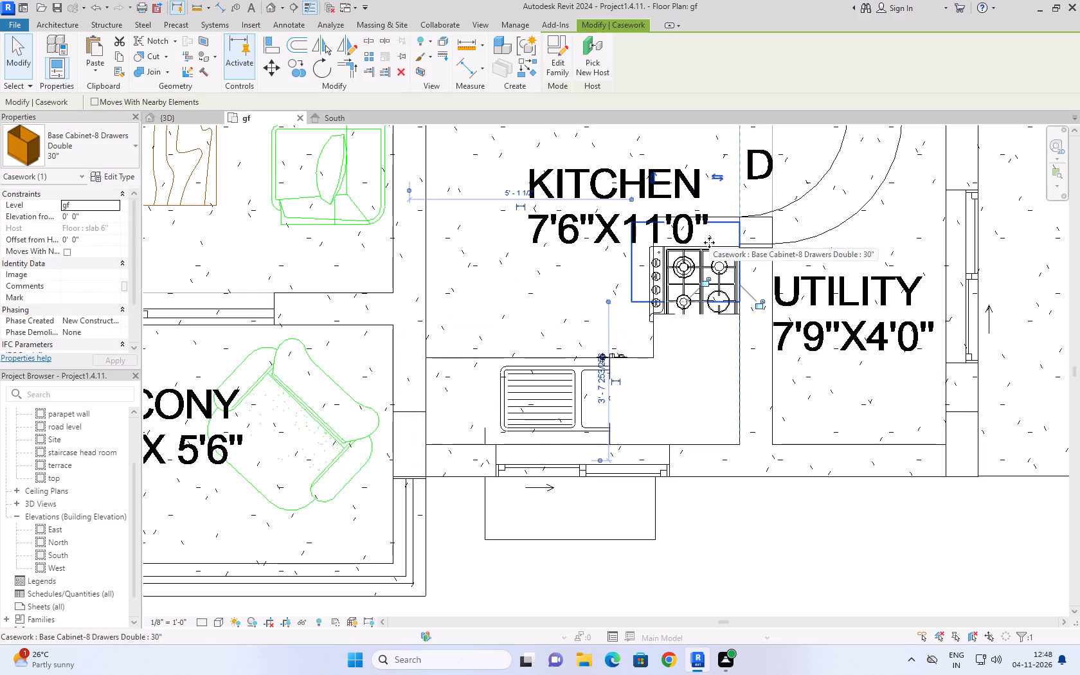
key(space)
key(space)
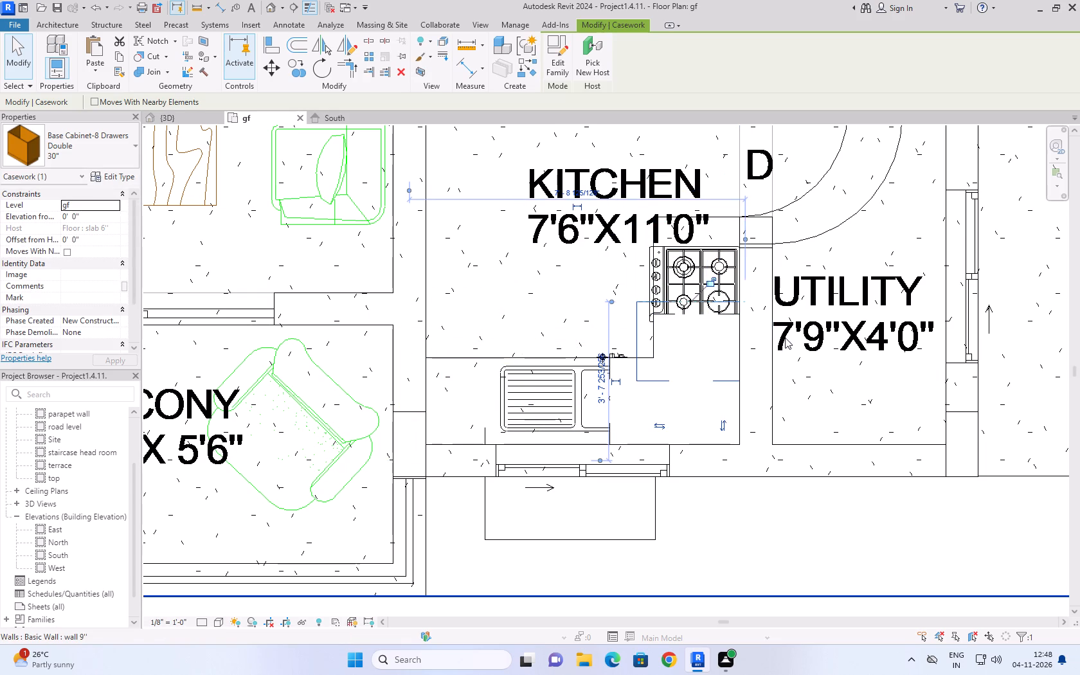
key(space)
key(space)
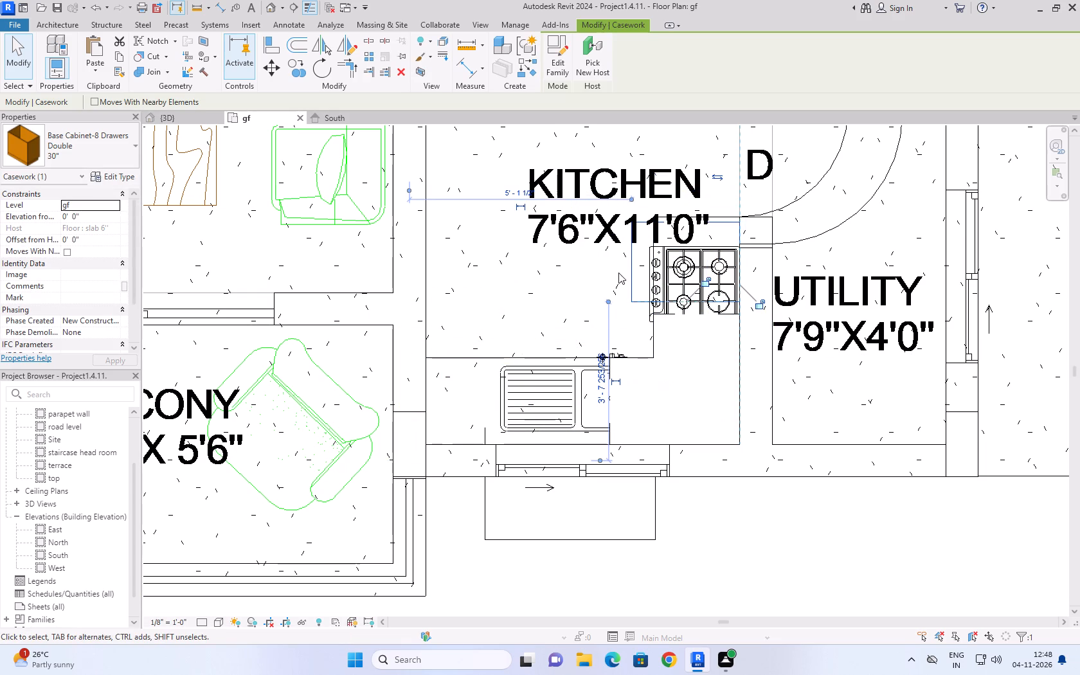
Delete the 30" eight-drawer double base cabinet from beside the cooktop.
click(631, 297)
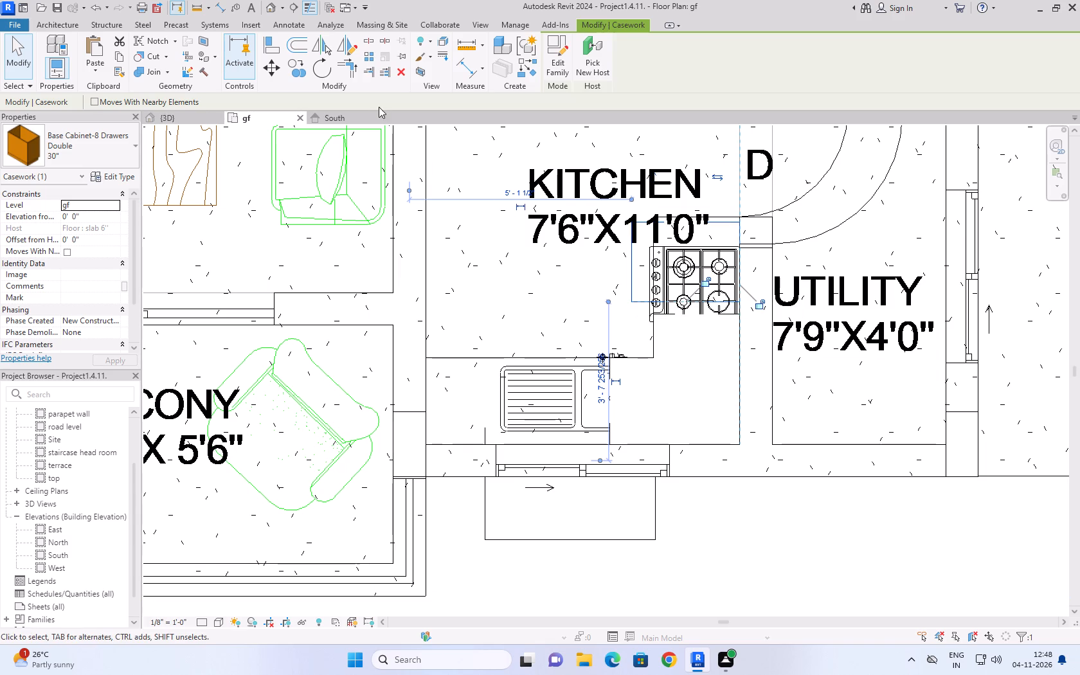
click(632, 298)
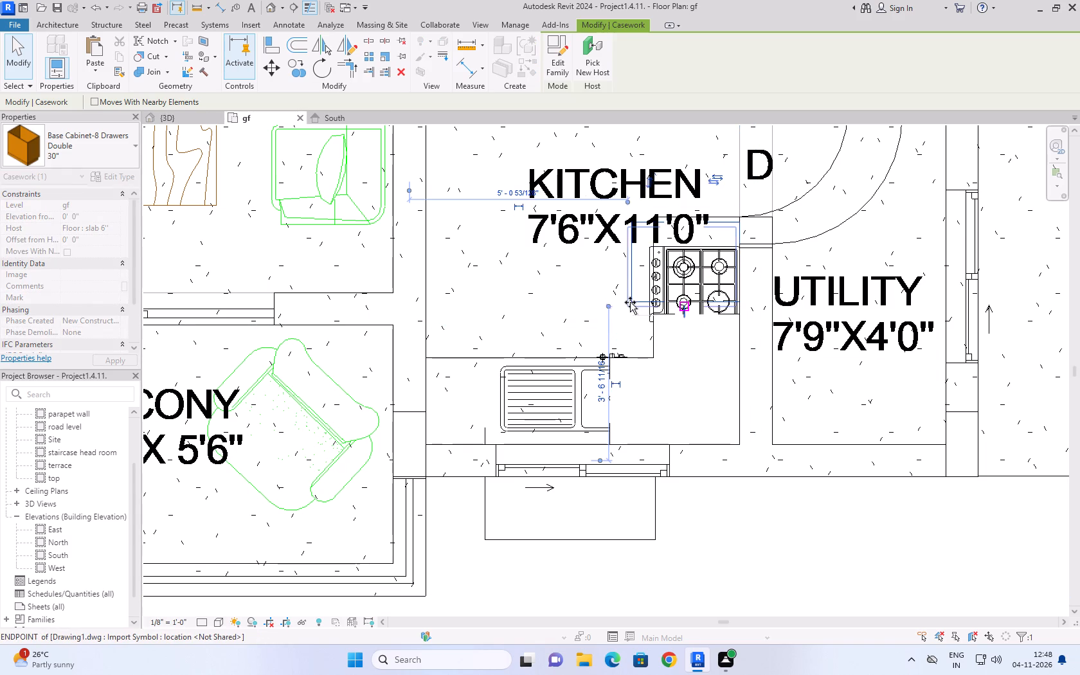
key(Delete)
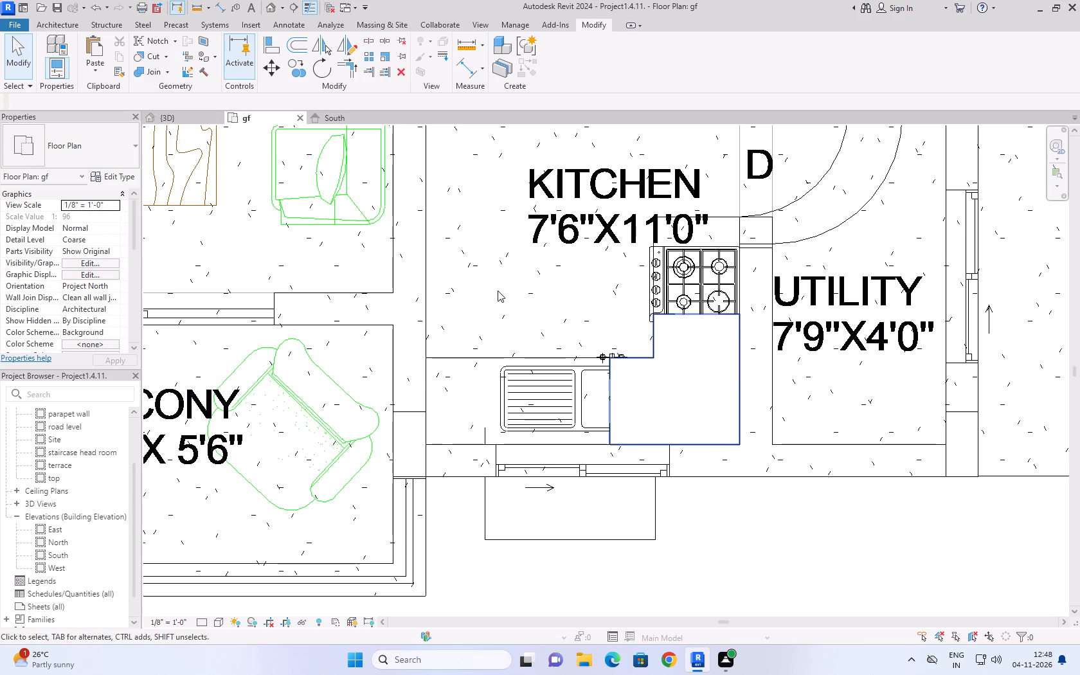
click(14, 50)
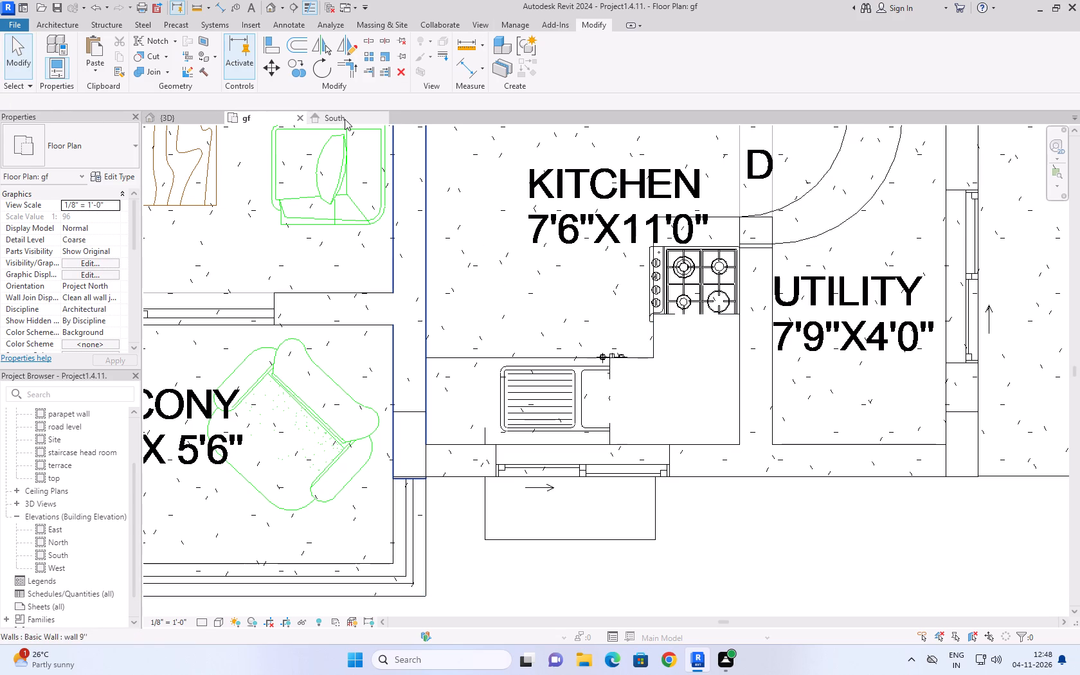
Load the Counter Top w Sink Hole family from the Counter Tops folder of the Casework library.
click(60, 26)
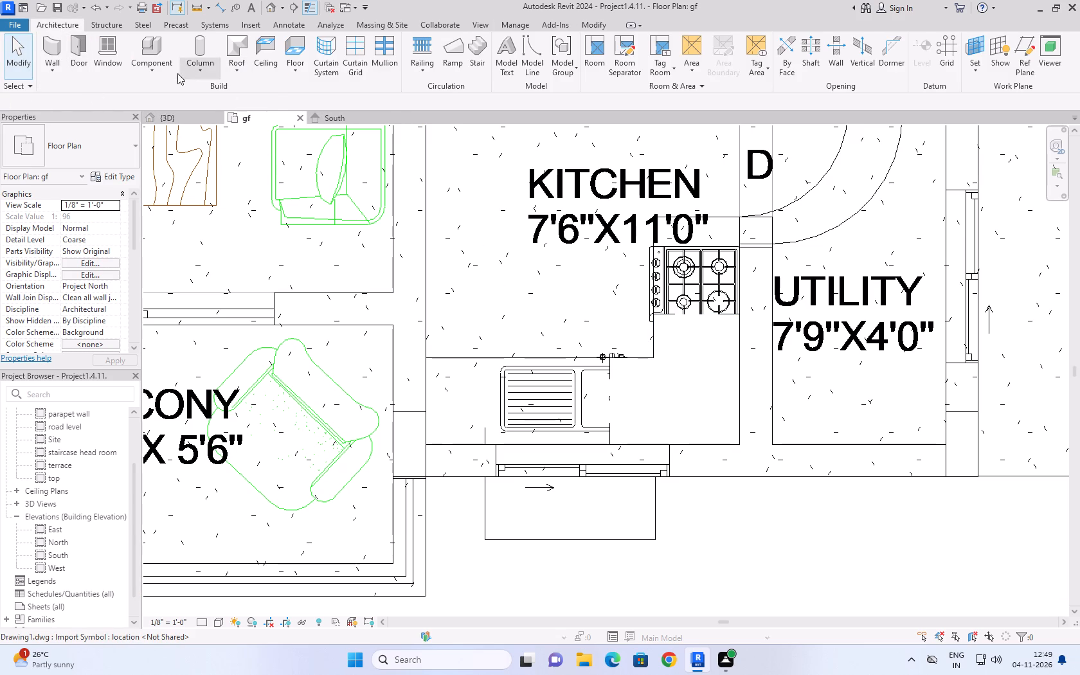
click(167, 76)
click(170, 85)
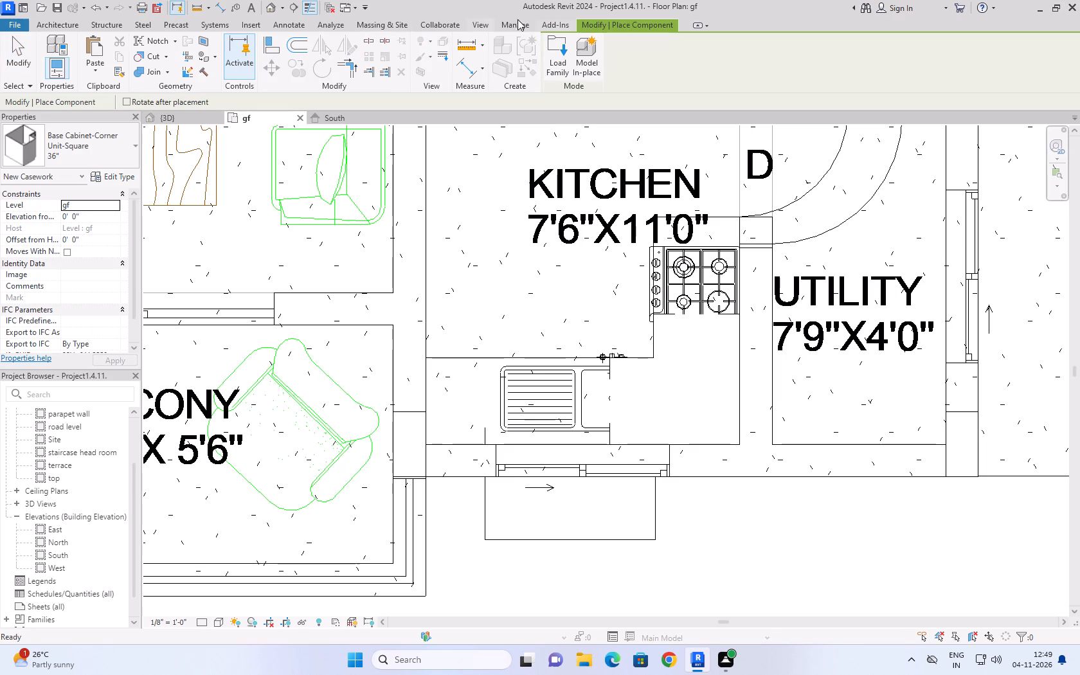
click(553, 55)
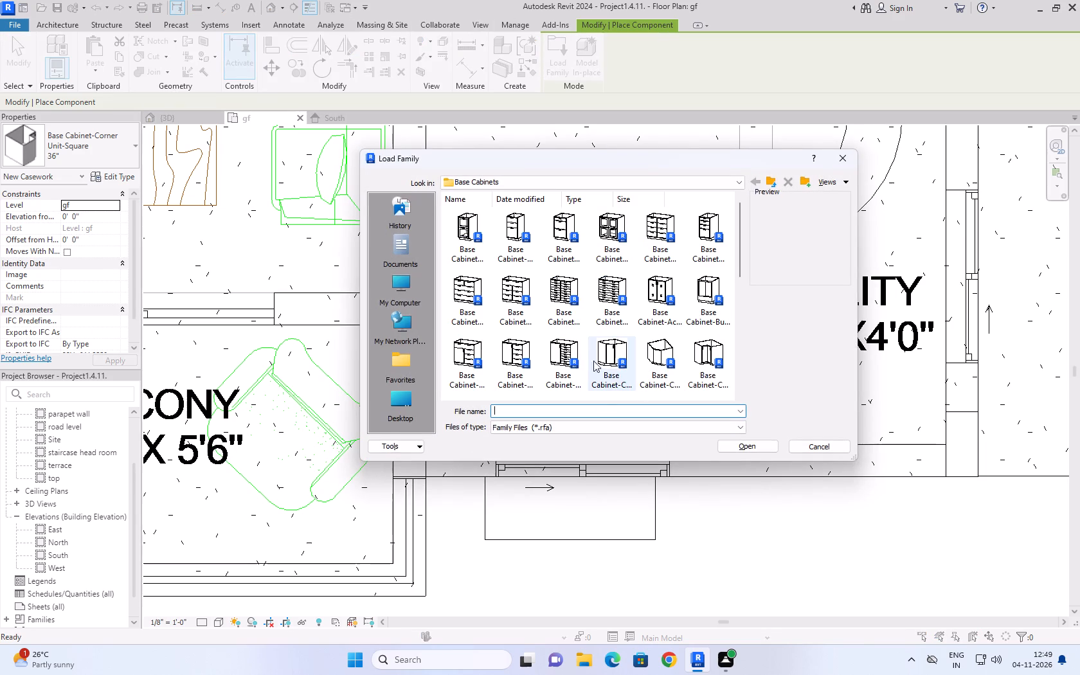
click(770, 186)
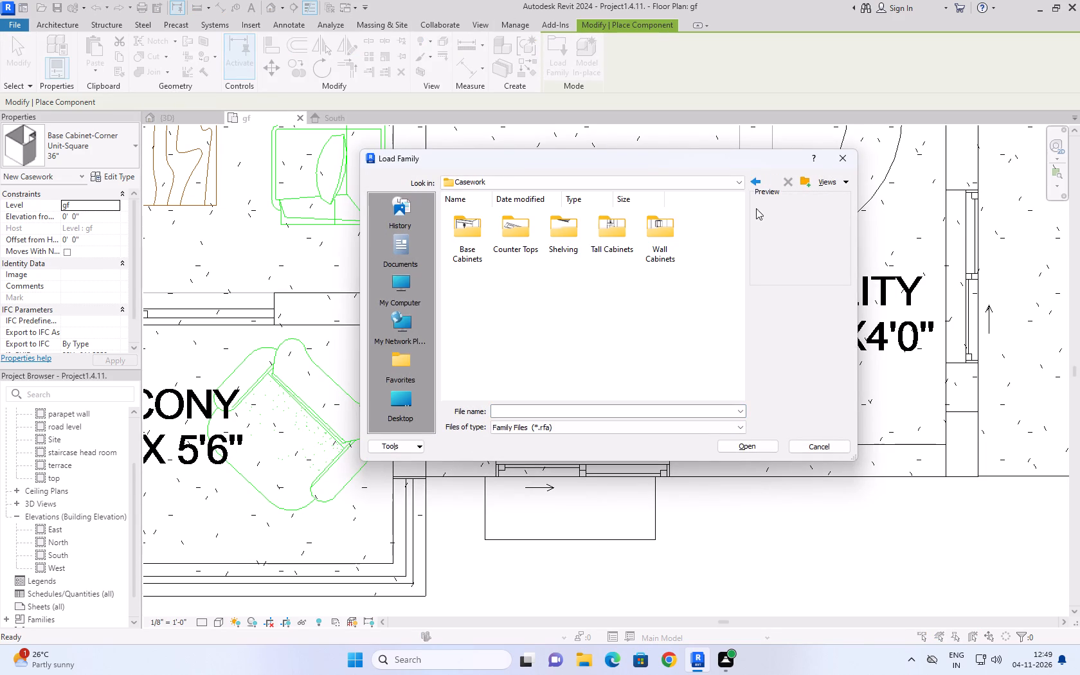
double_click(527, 223)
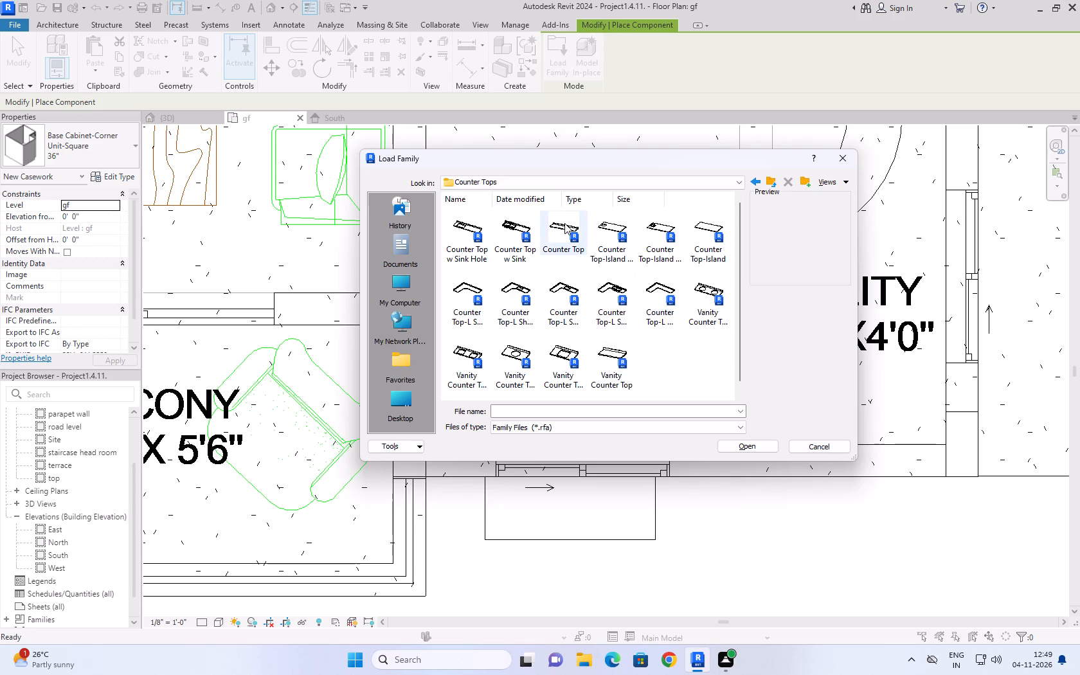
click(462, 231)
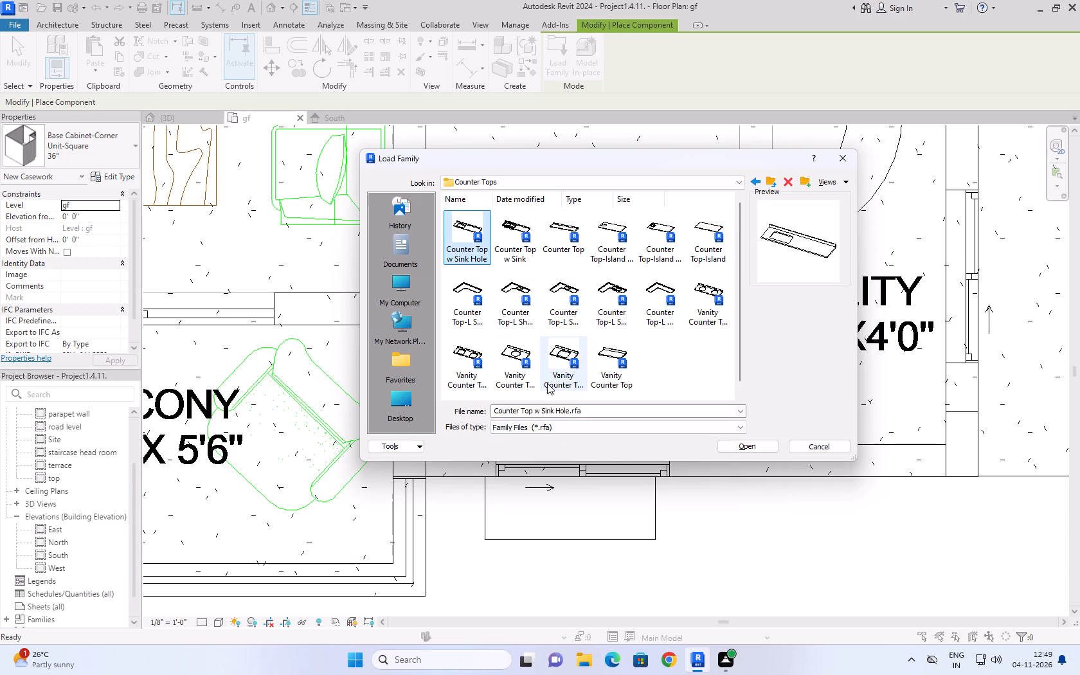
click(731, 447)
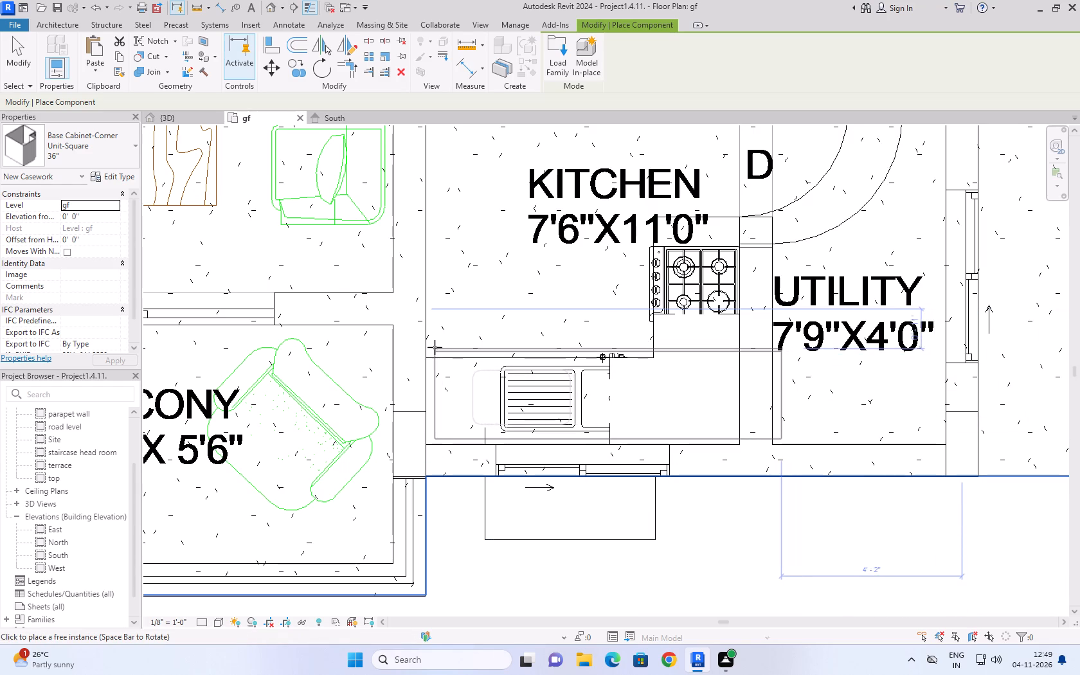
Rotate the 24" Depth sink-hole countertop and place it lengthwise against the kitchen's window wall, over the sink area.
key(space)
key(space)
key(space)
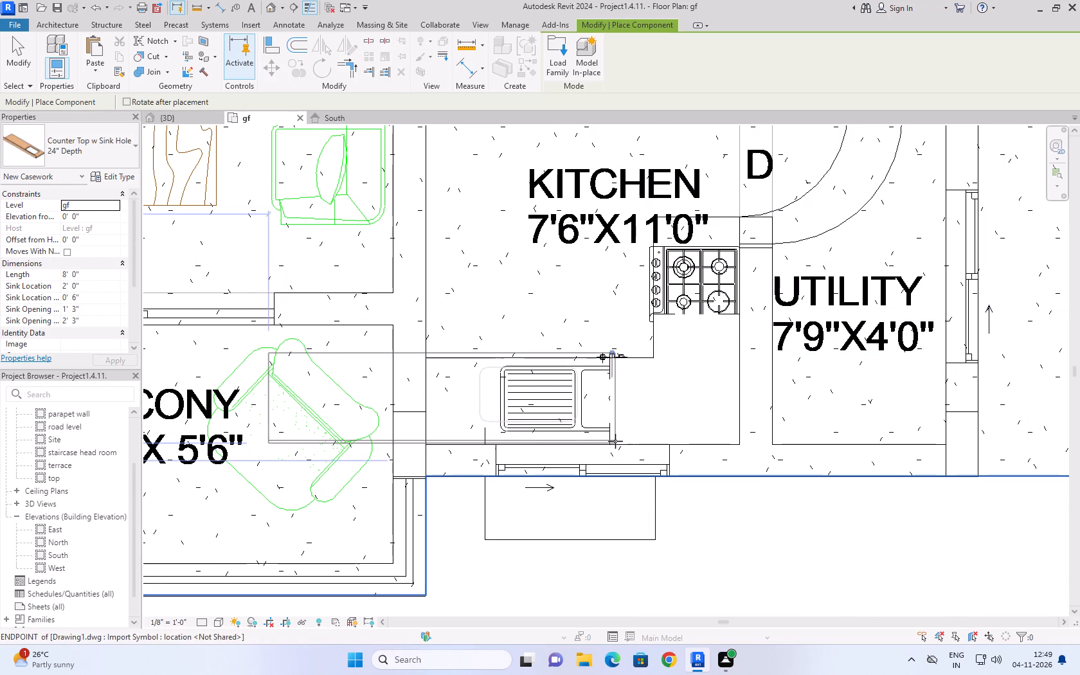
click(578, 442)
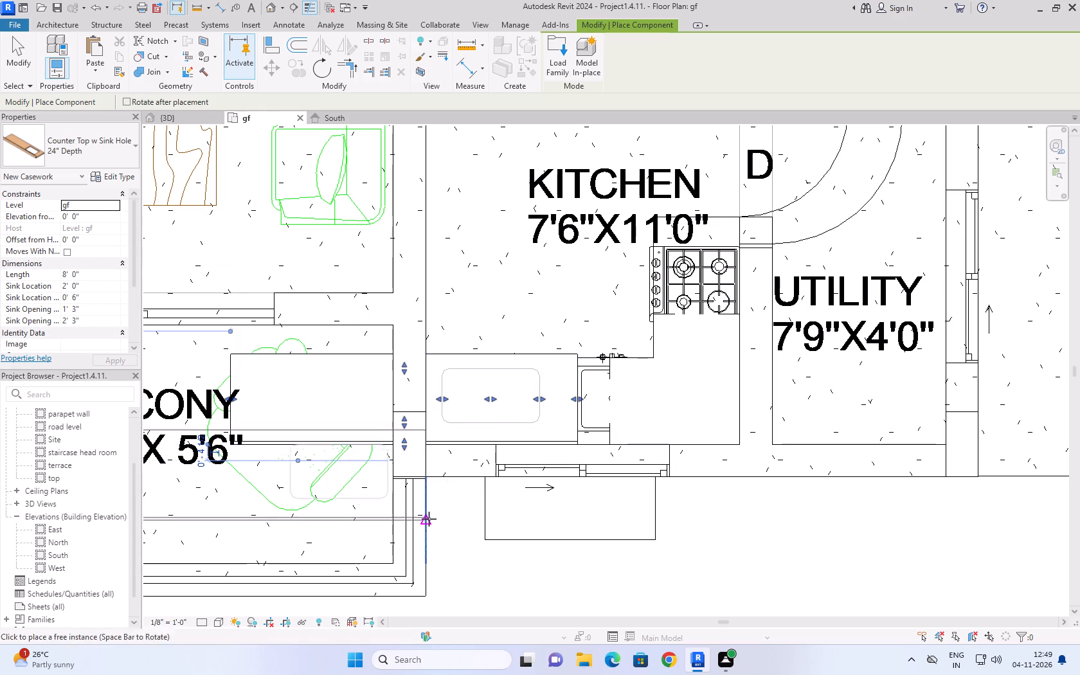
click(26, 69)
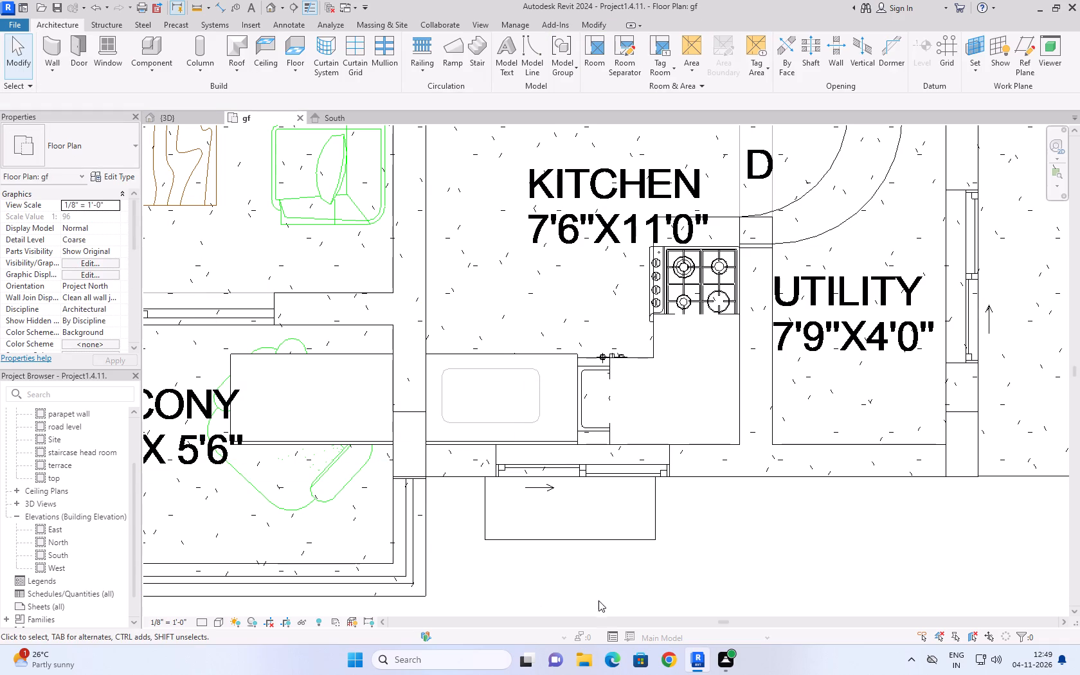
Shorten the sink-hole countertop to a 3' 6" length, bringing its balcony end back to the inner face of the kitchen's balcony-side wall.
click(369, 355)
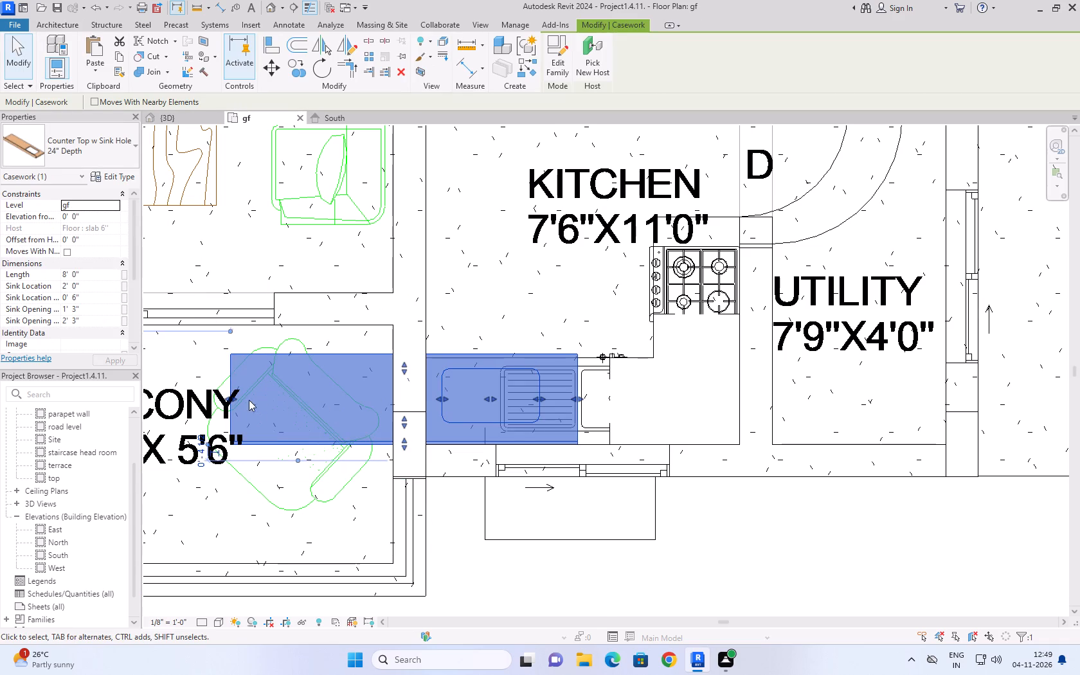
drag(237, 399, 420, 400)
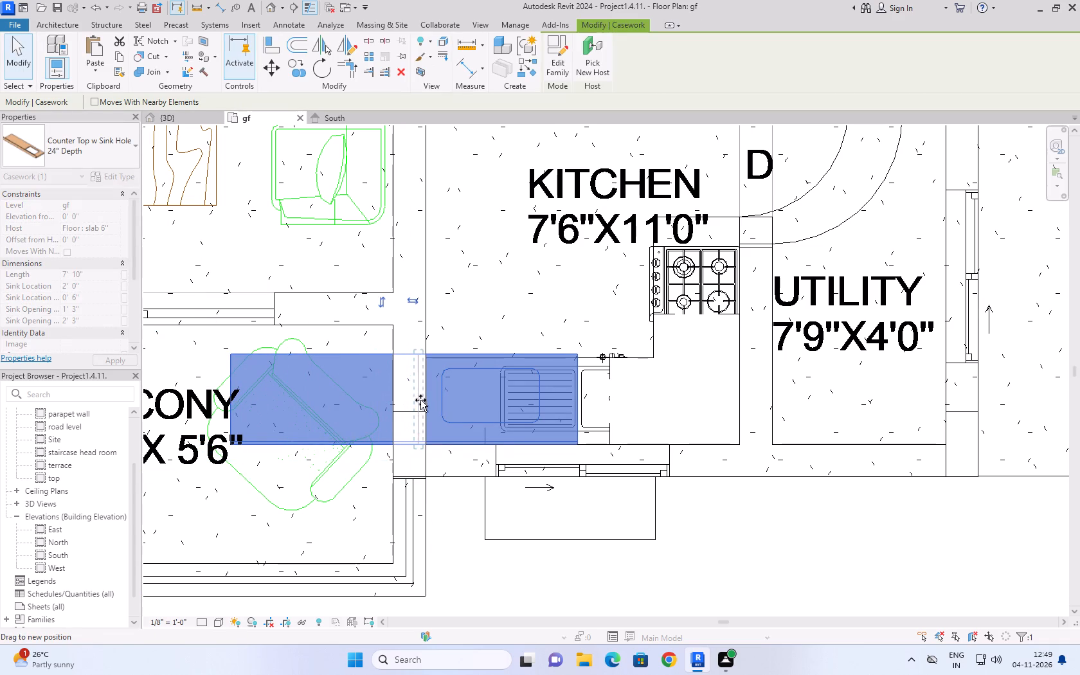
drag(420, 400, 422, 400)
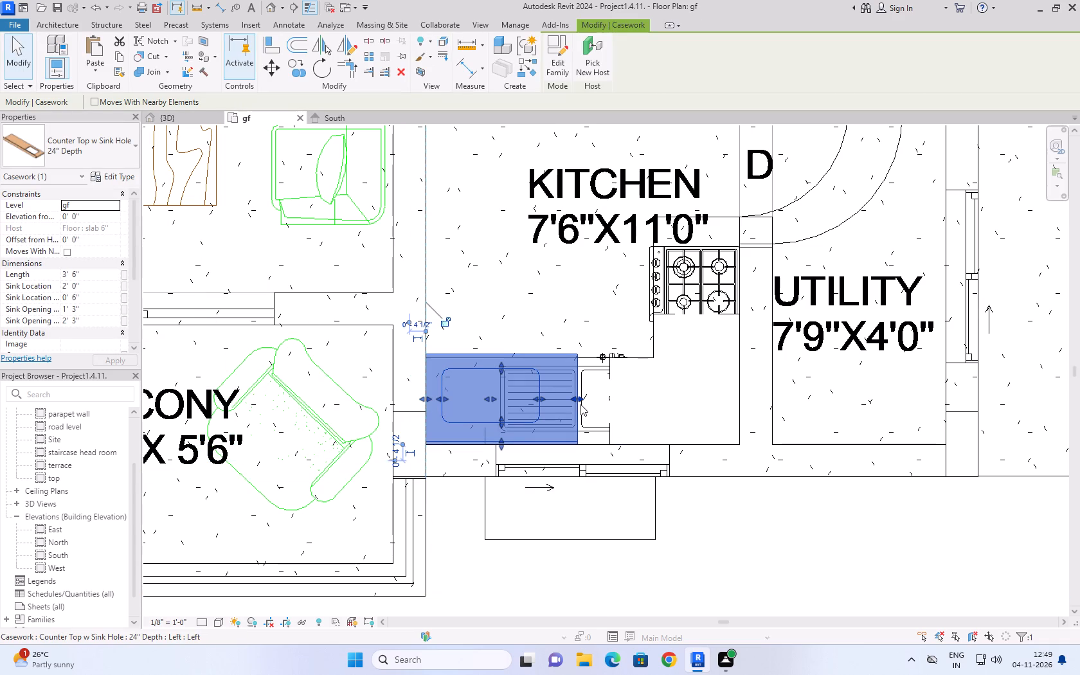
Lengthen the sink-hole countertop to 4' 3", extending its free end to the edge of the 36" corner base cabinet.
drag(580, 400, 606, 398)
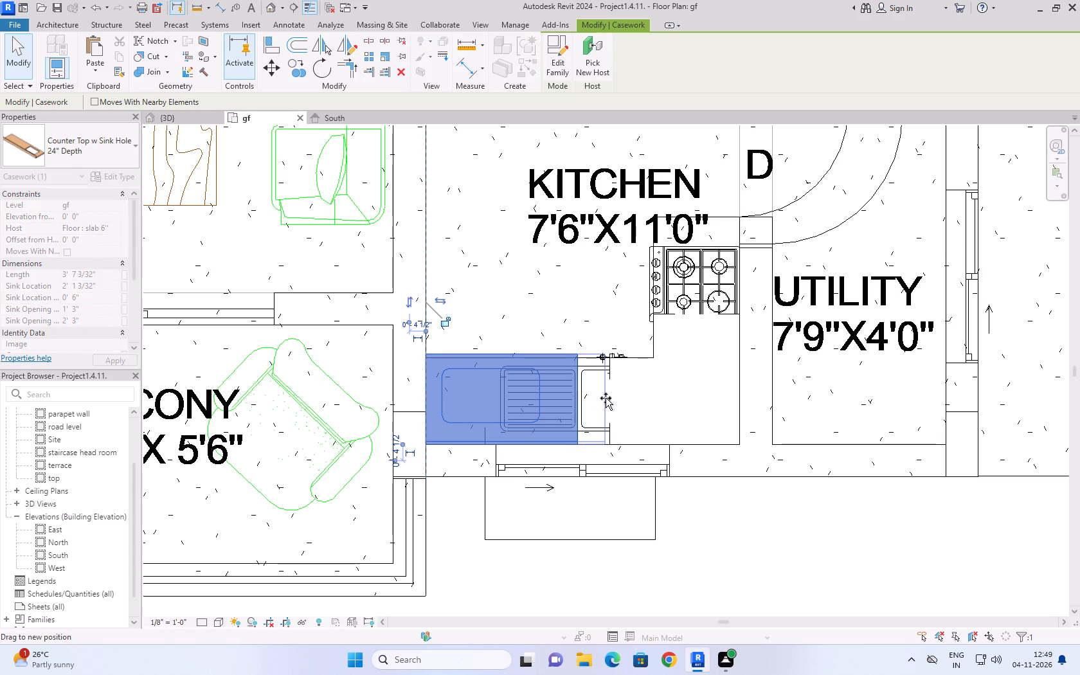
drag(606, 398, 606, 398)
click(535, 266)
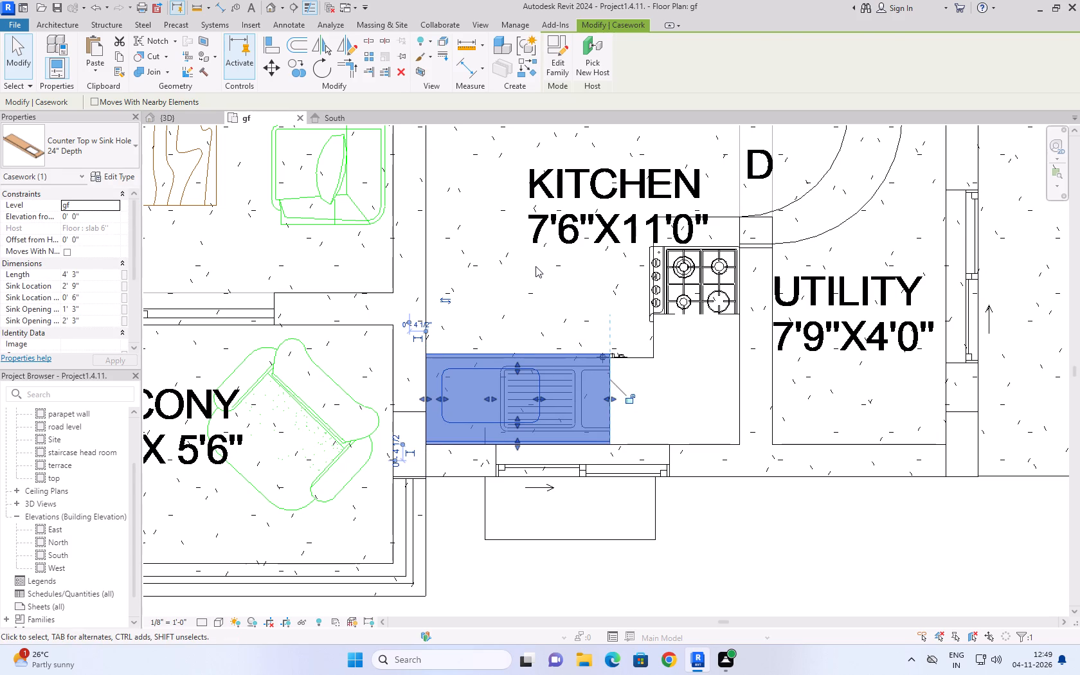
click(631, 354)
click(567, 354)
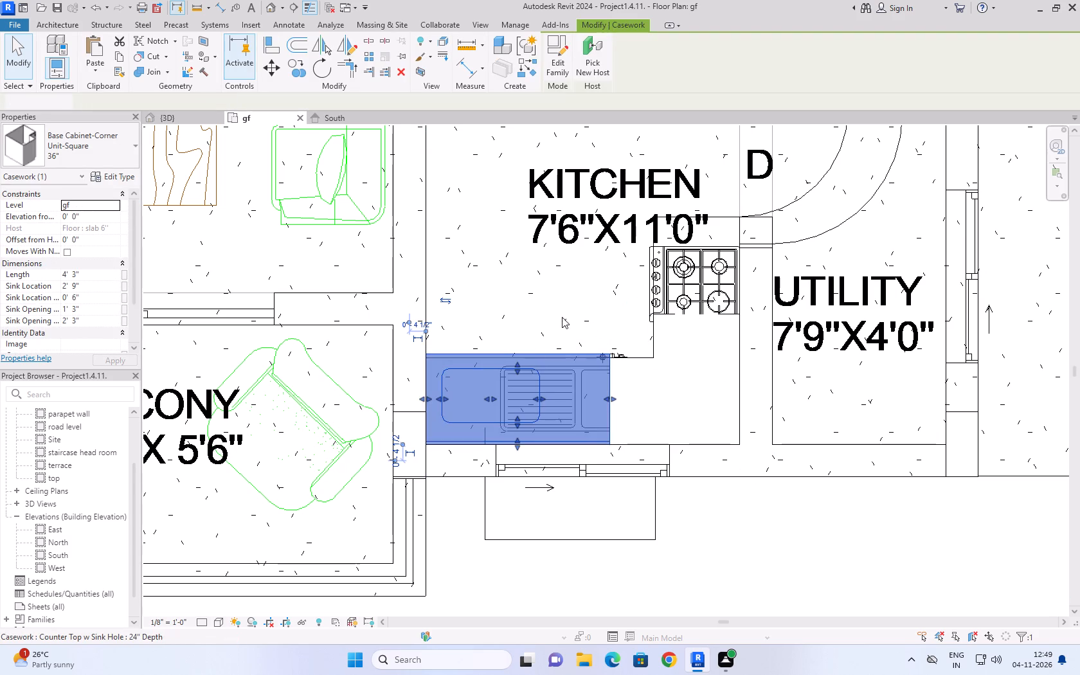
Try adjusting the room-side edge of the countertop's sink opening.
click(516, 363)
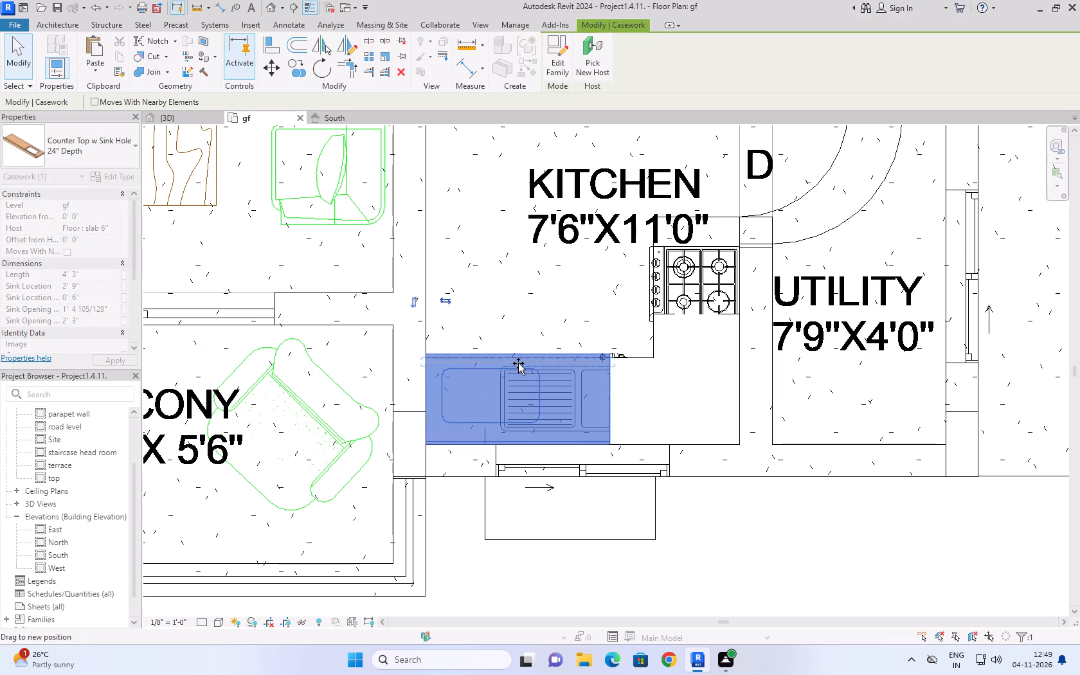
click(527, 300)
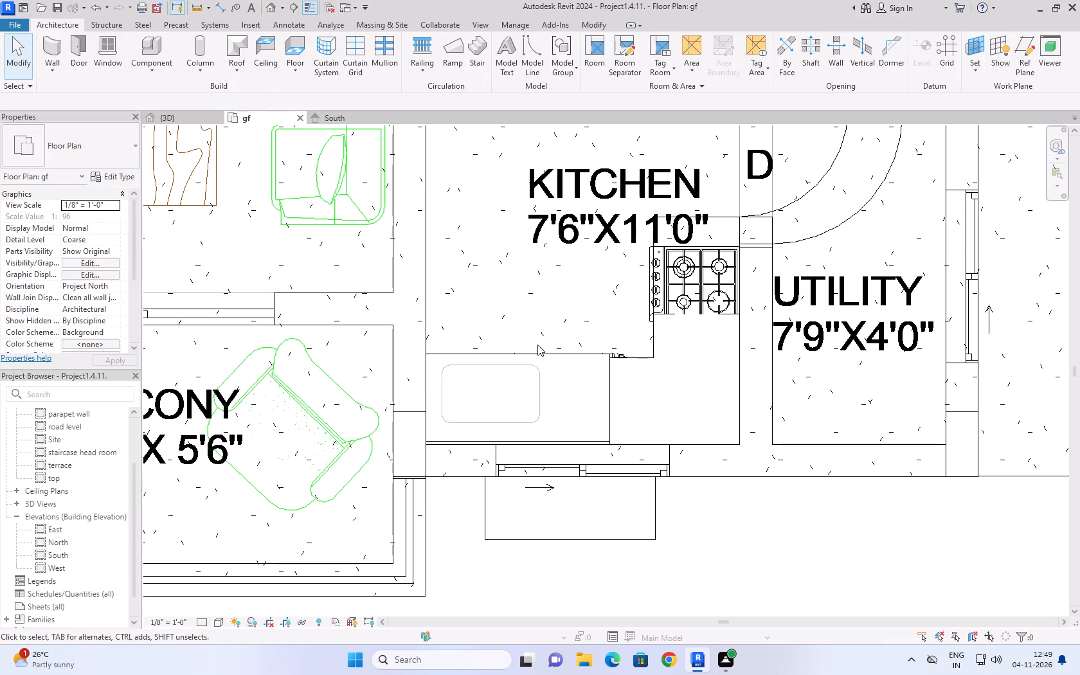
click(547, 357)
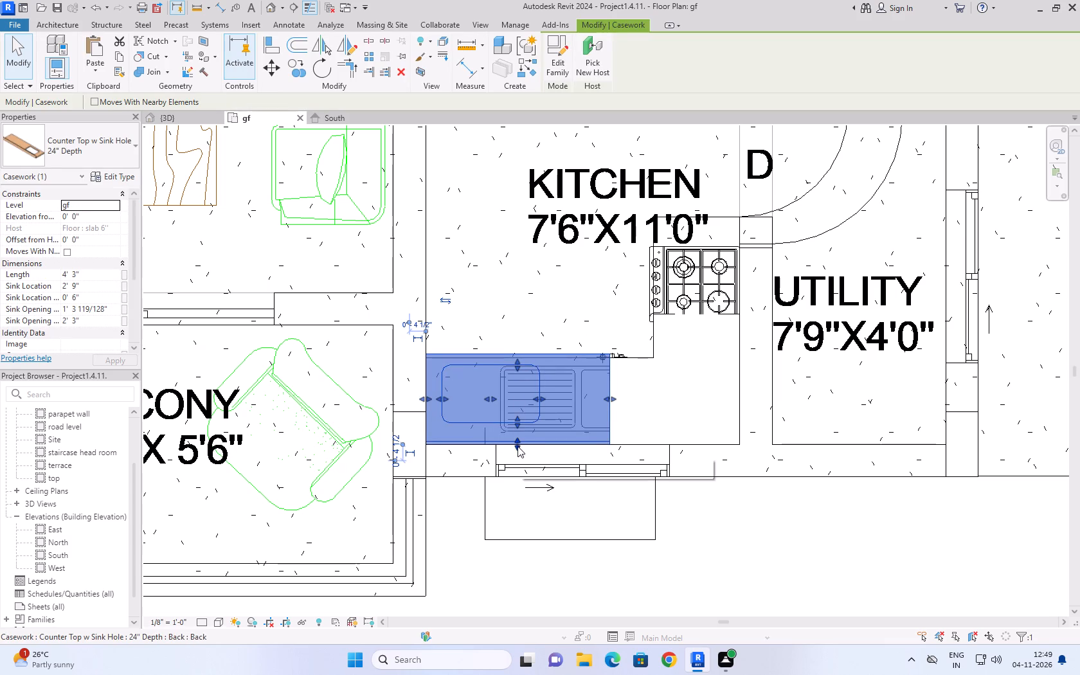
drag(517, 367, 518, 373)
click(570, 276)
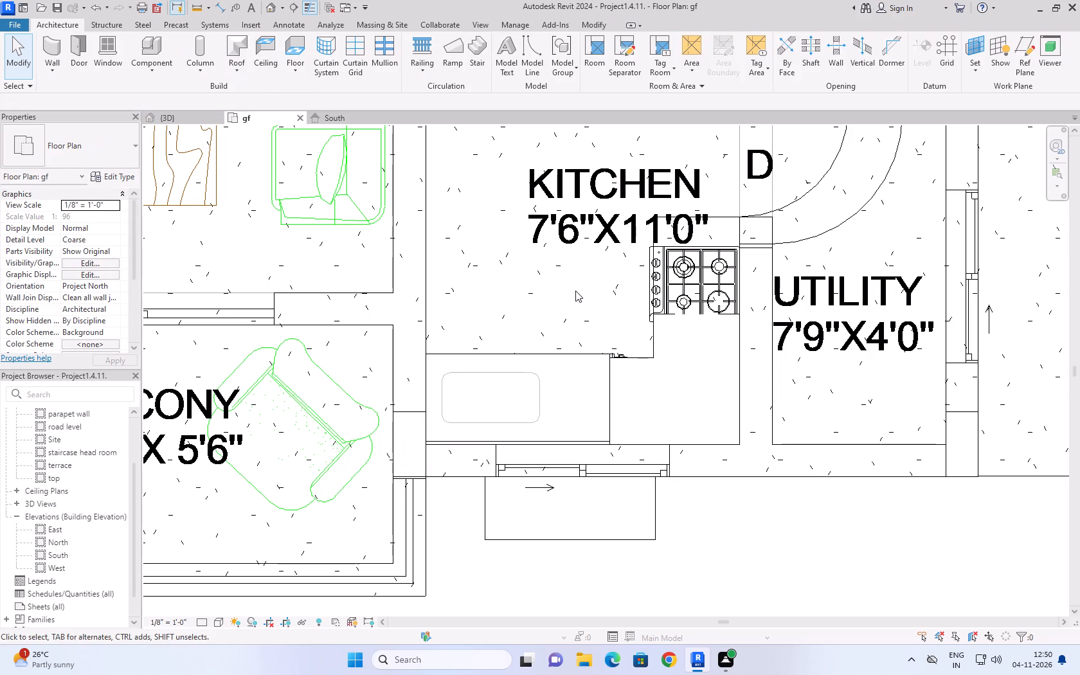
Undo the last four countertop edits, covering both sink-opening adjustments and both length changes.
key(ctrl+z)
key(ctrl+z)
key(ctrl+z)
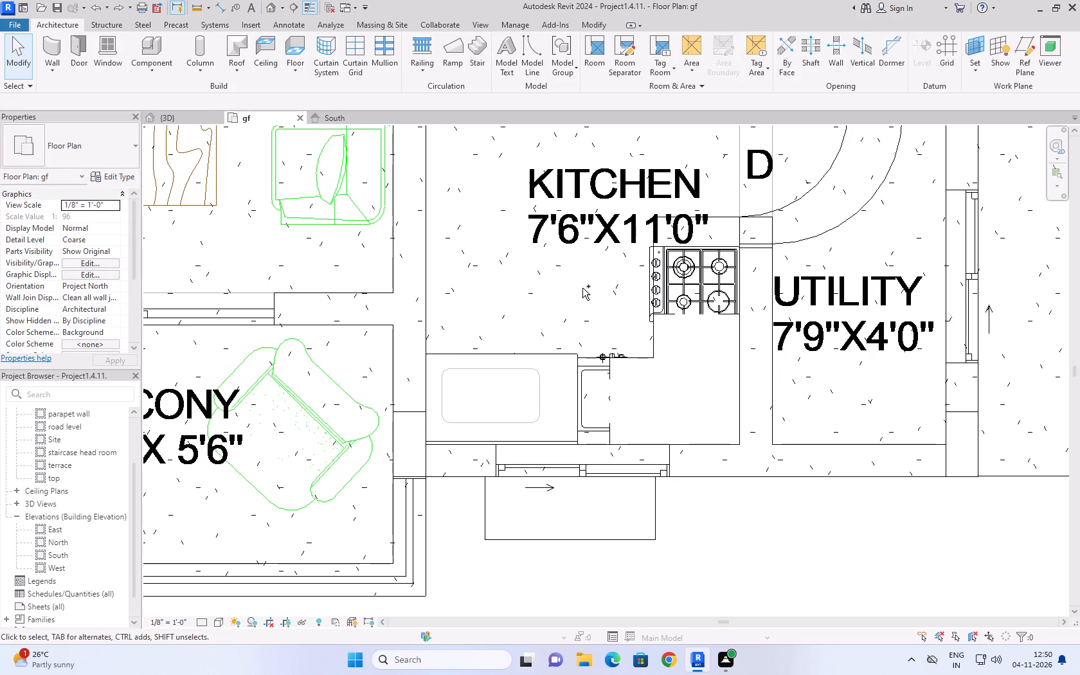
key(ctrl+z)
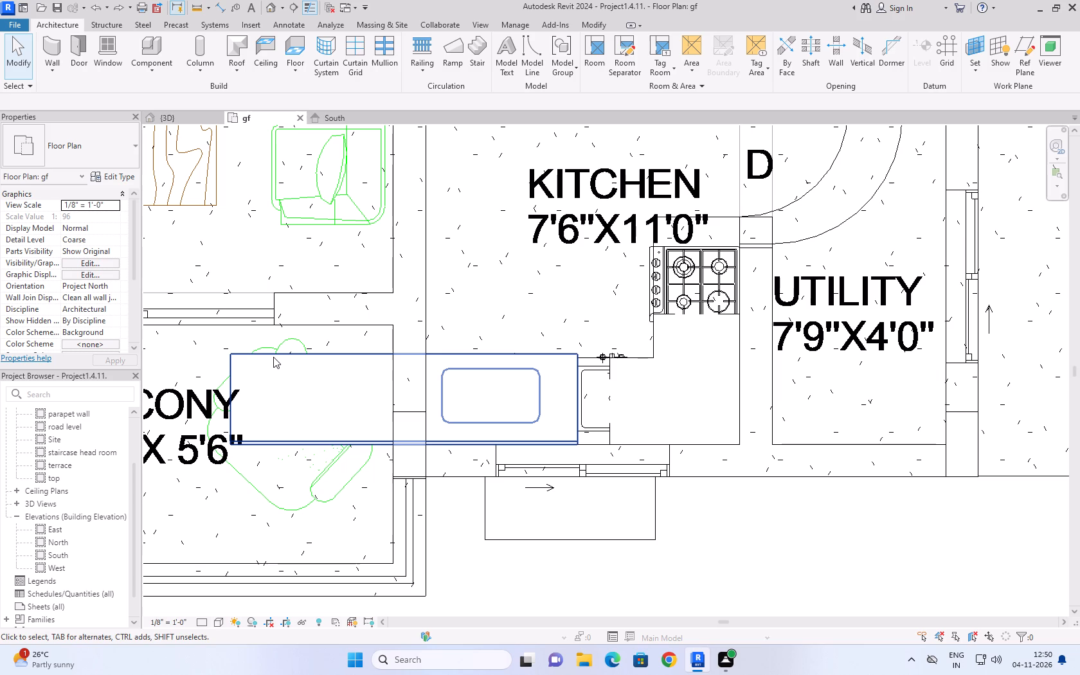
Resize the sink-hole countertop to 4' 3", fitting it between the balcony-side wall's inner face and the corner base cabinet.
click(531, 285)
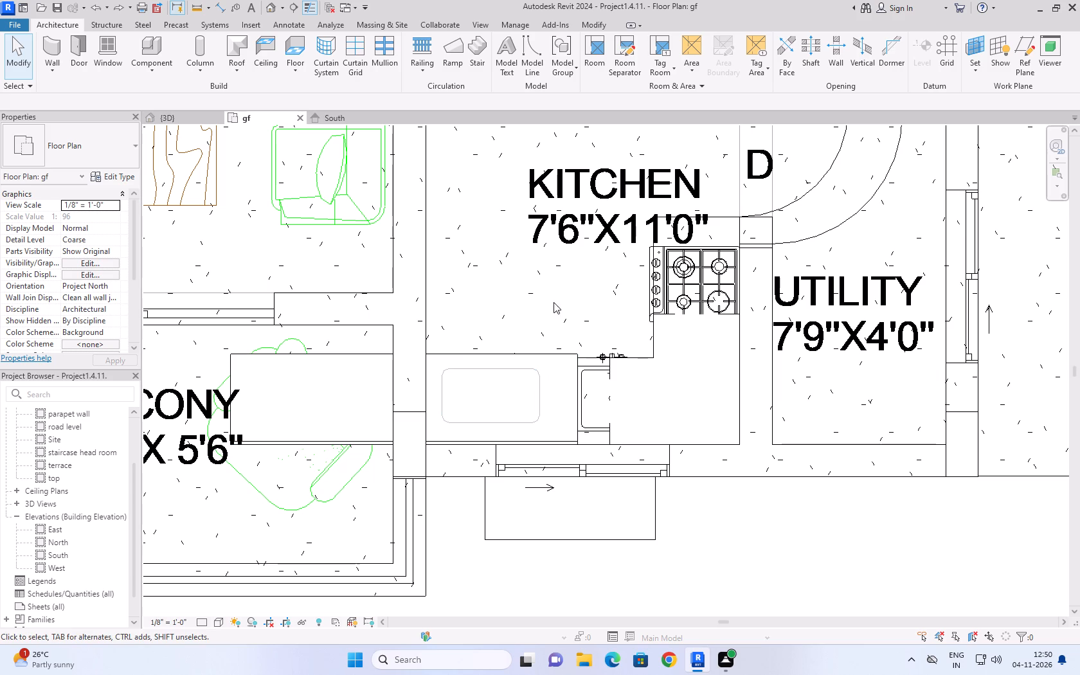
click(568, 354)
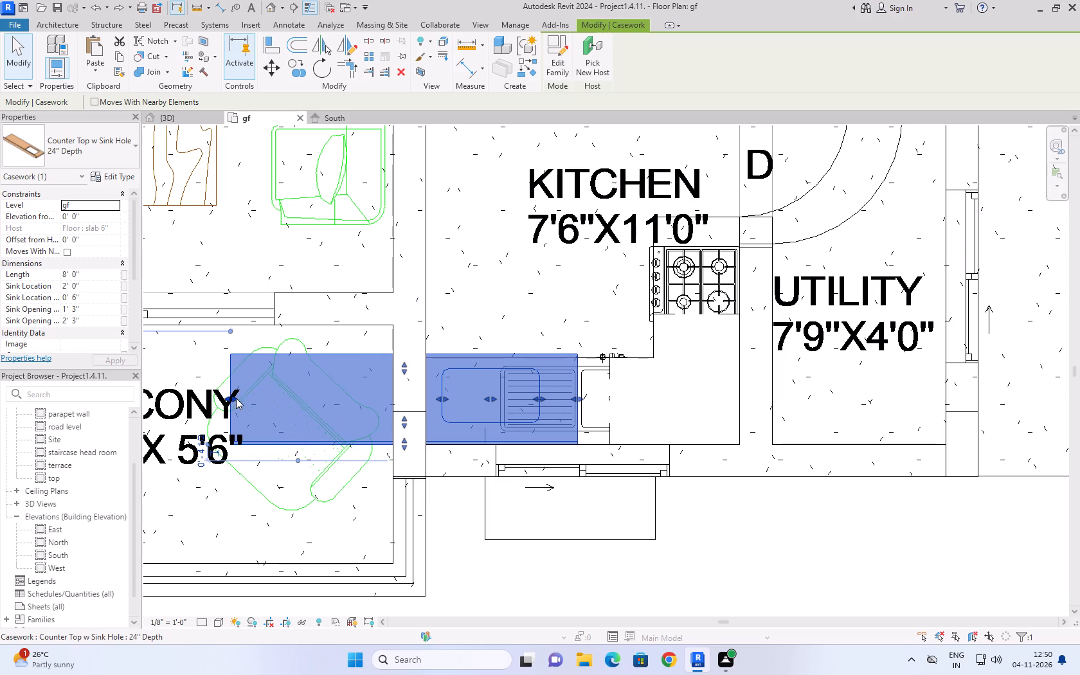
drag(236, 398, 416, 400)
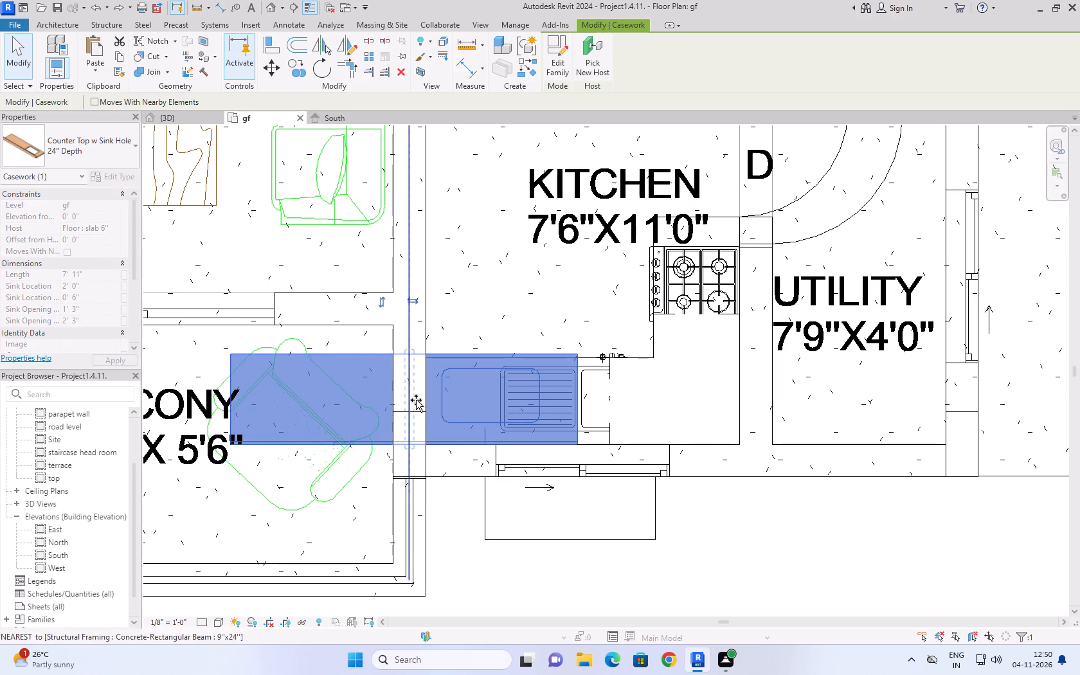
drag(416, 400, 423, 399)
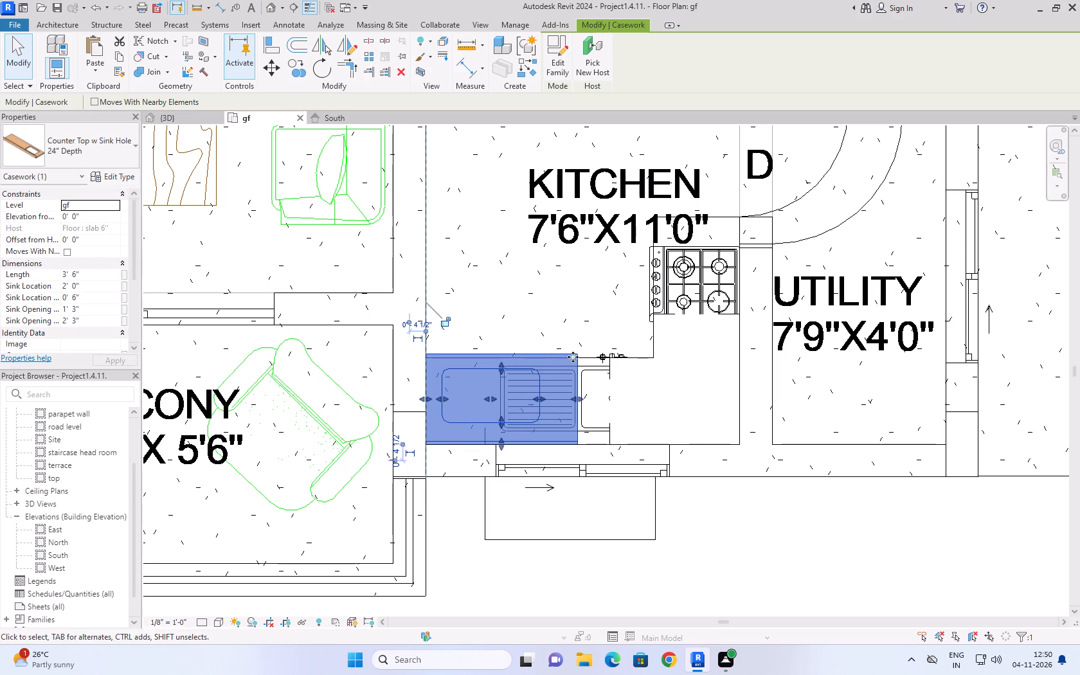
drag(580, 400, 606, 397)
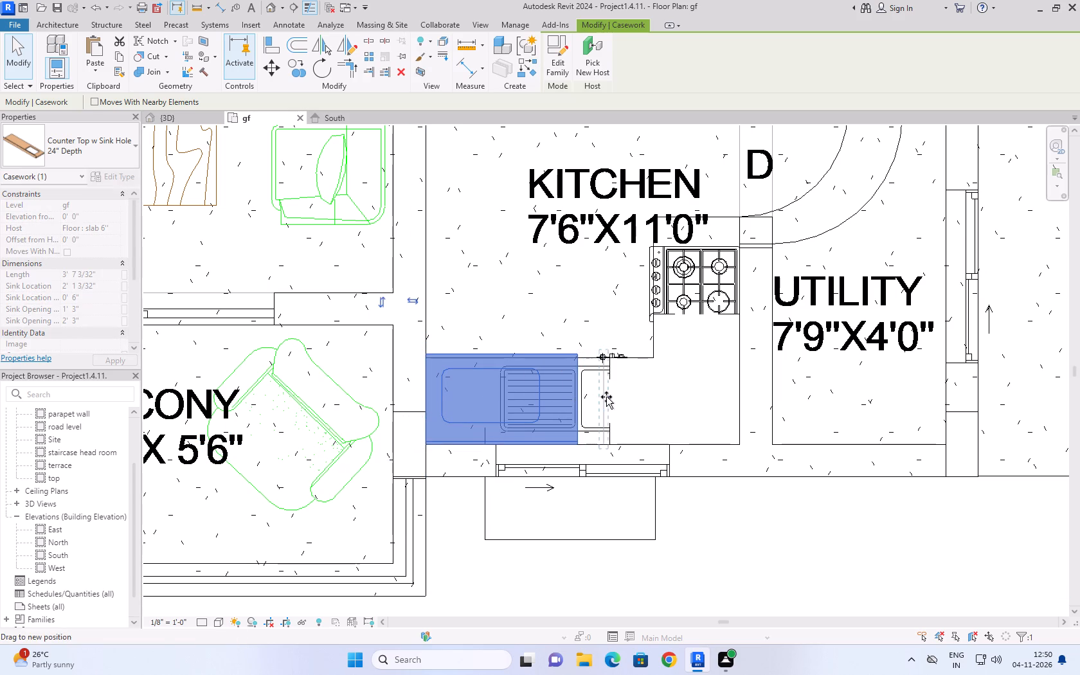
drag(606, 397, 609, 396)
click(556, 265)
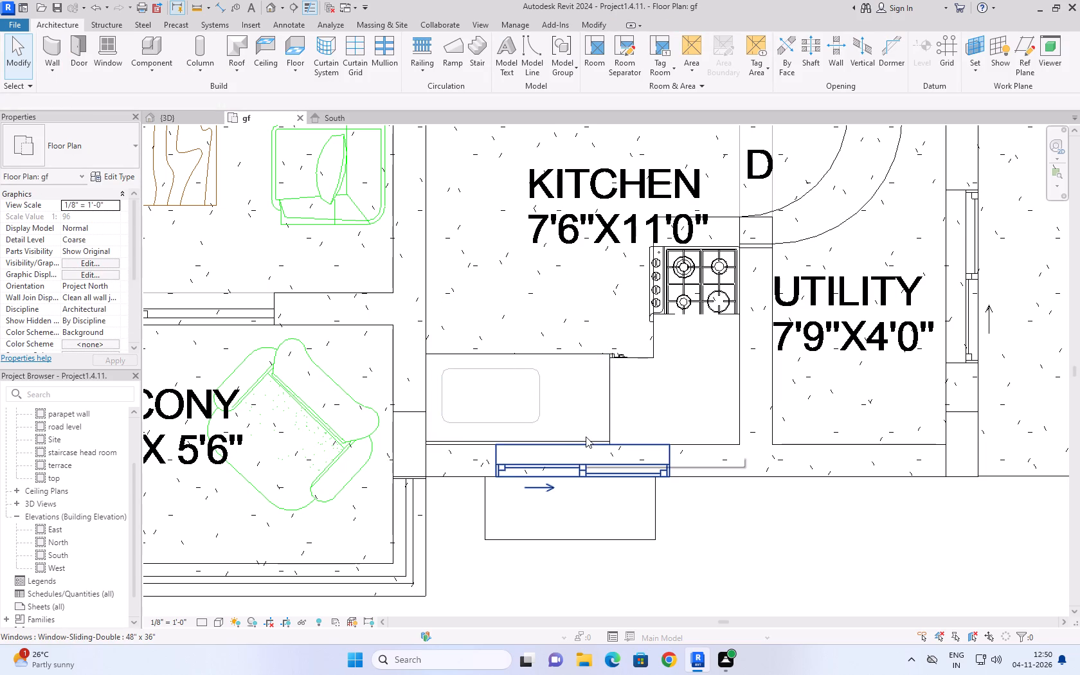
click(537, 271)
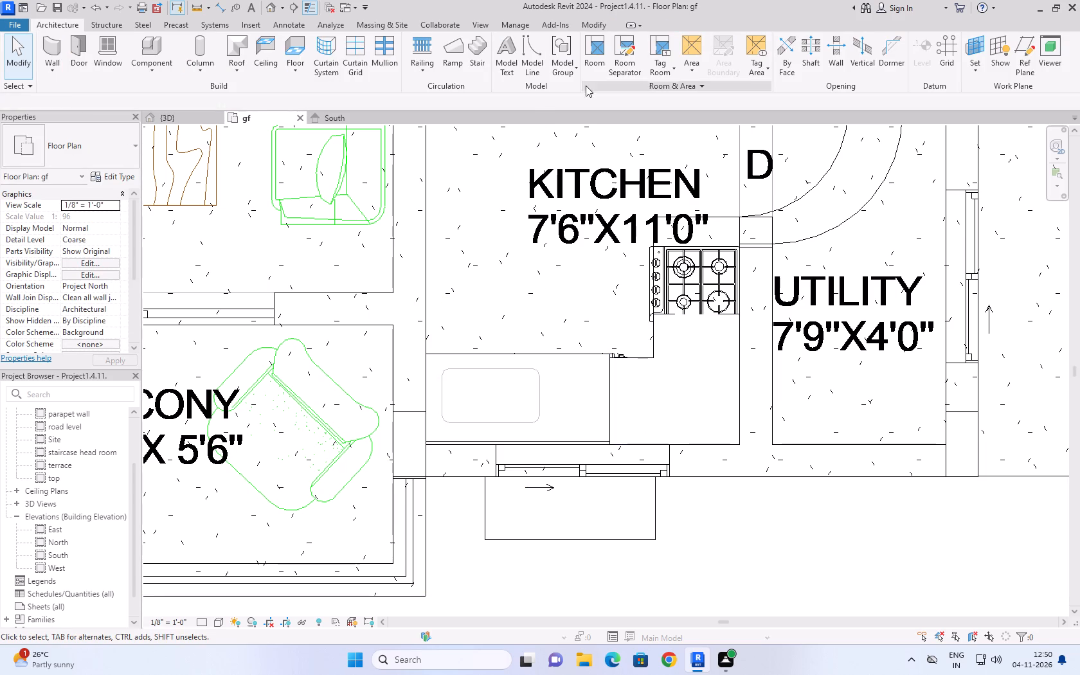
Load the plain Counter Top family from the Counter Tops folder for component placement.
click(145, 67)
click(157, 86)
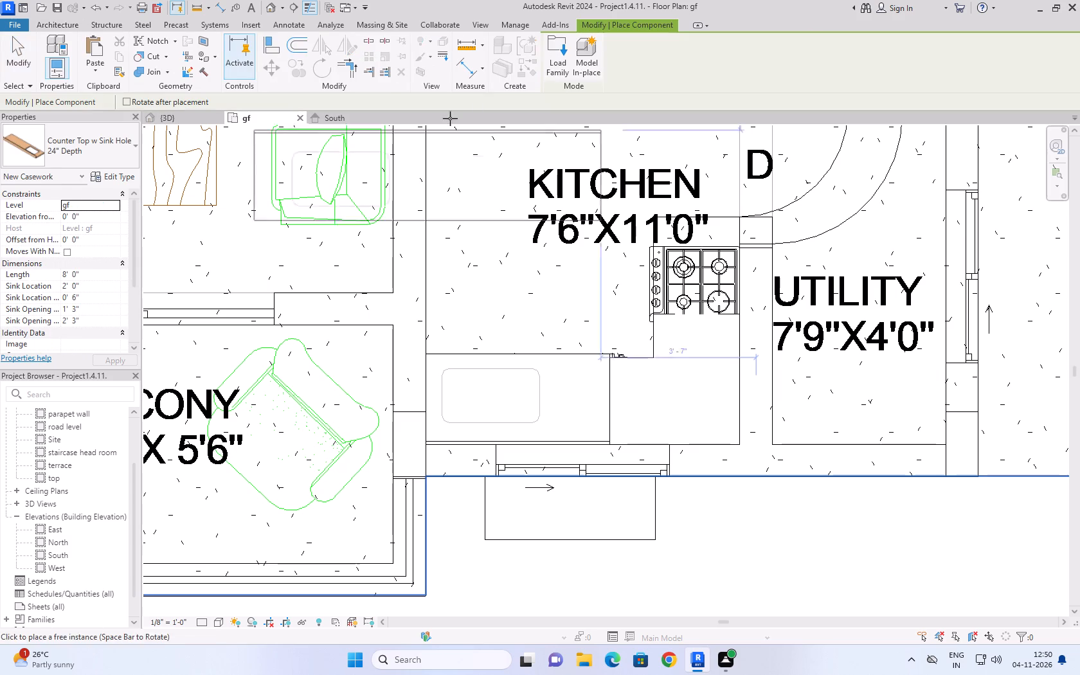
click(543, 51)
click(547, 51)
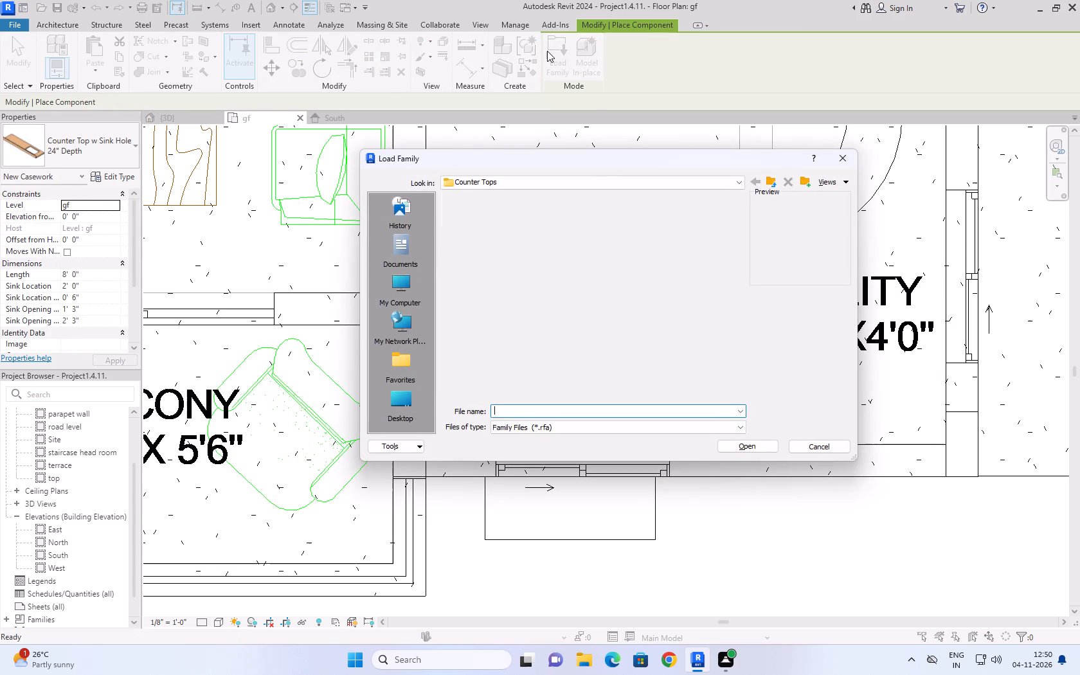
click(575, 222)
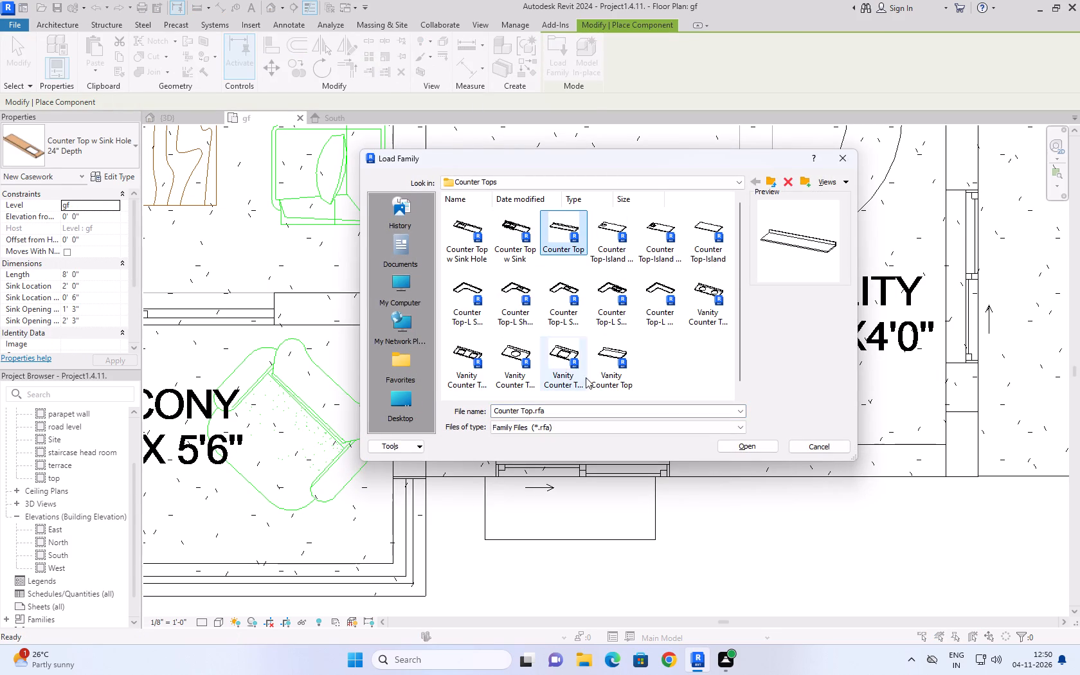
click(727, 439)
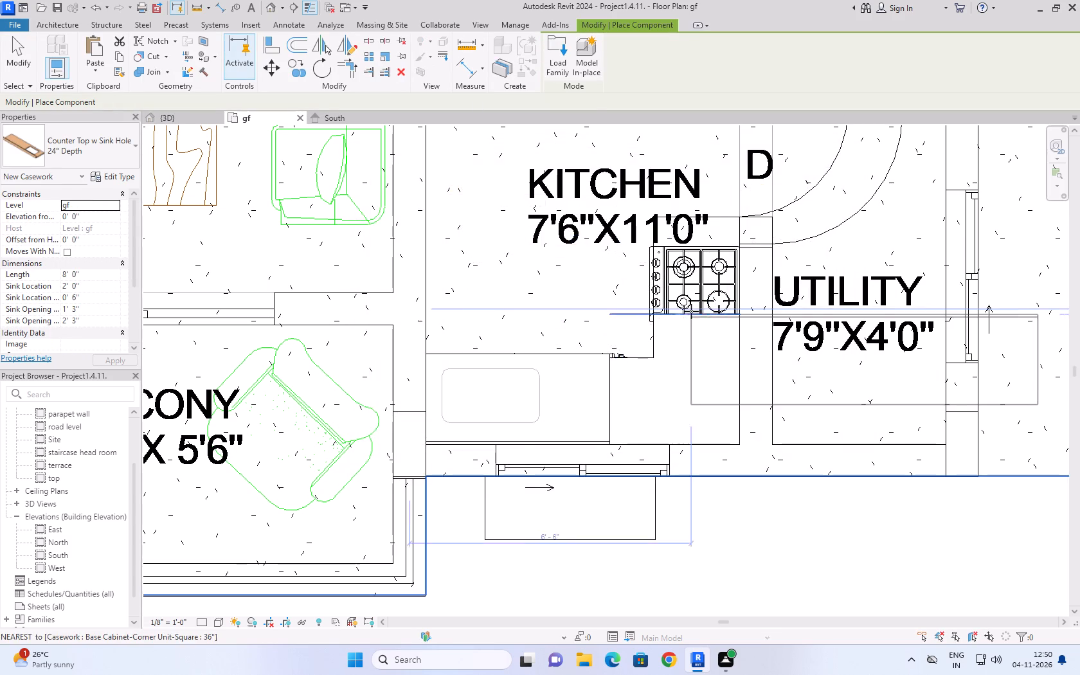
Rotate the 24" Depth Counter Top and place it lengthwise along the kitchen's duct-side wall, starting at the toilet-side wall.
scroll(691, 311, down, 3)
key(space)
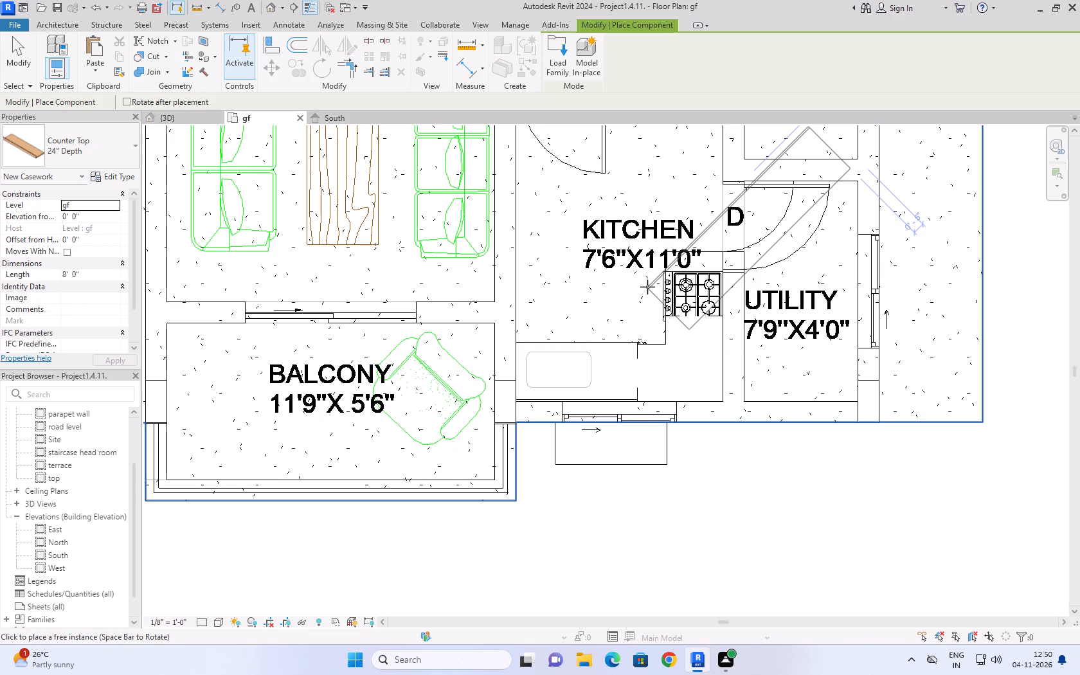
key(space)
key(space)
key(space)
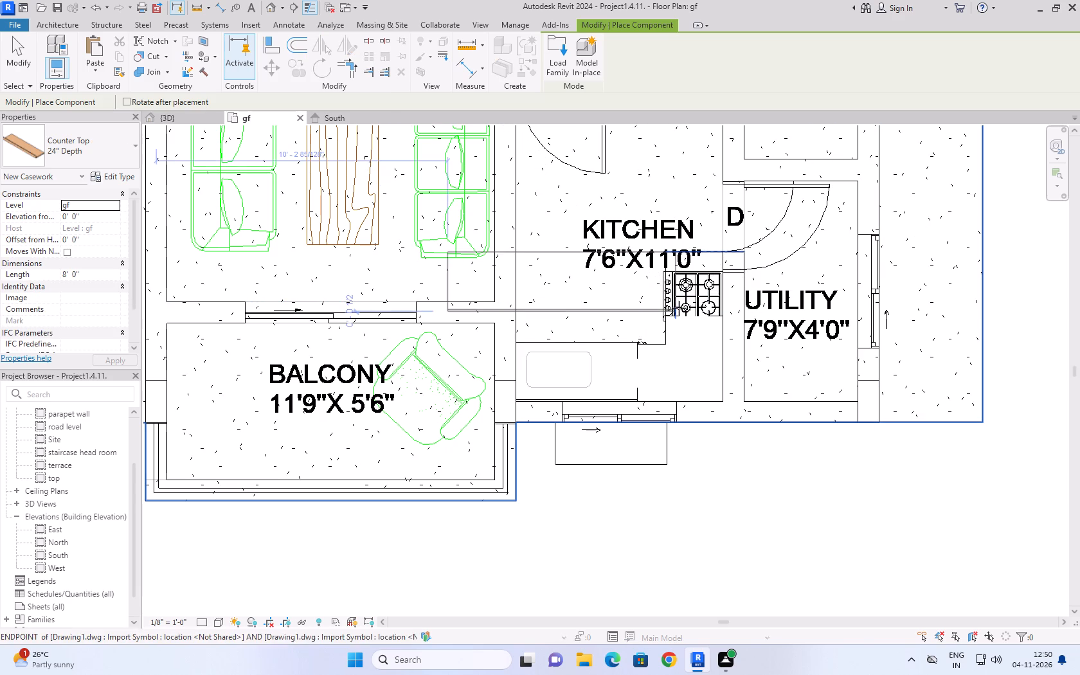
key(space)
key(space)
scroll(708, 231, down, 5)
middle_drag(730, 282, 705, 498)
right_drag(714, 355, 701, 419)
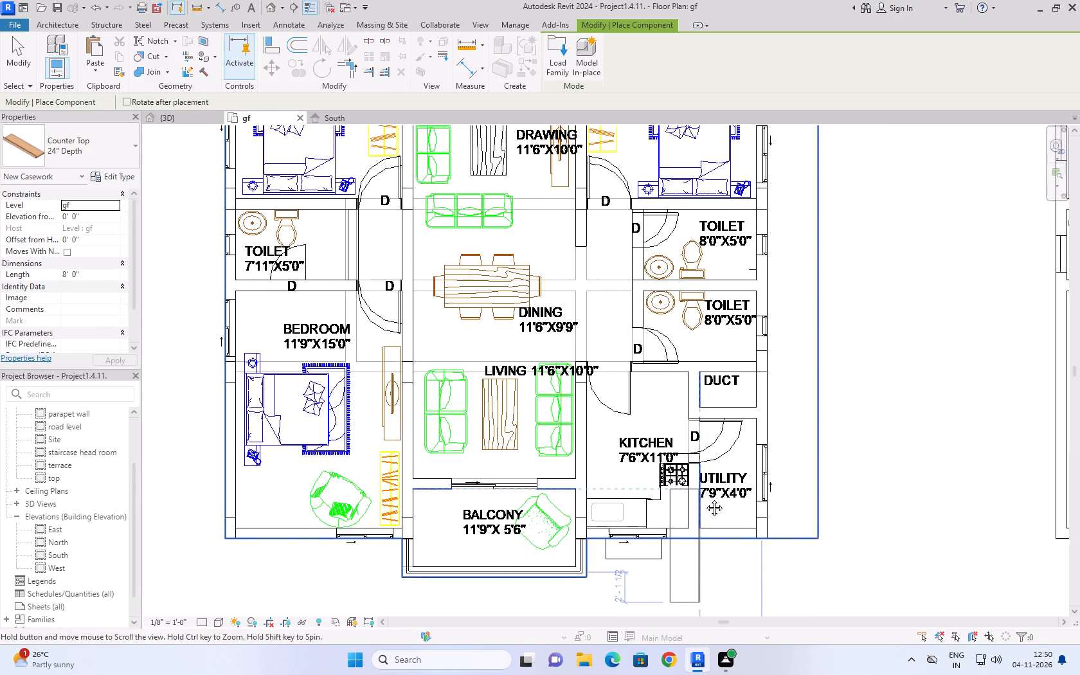
middle_drag(705, 498, 705, 502)
scroll(684, 410, up, 4)
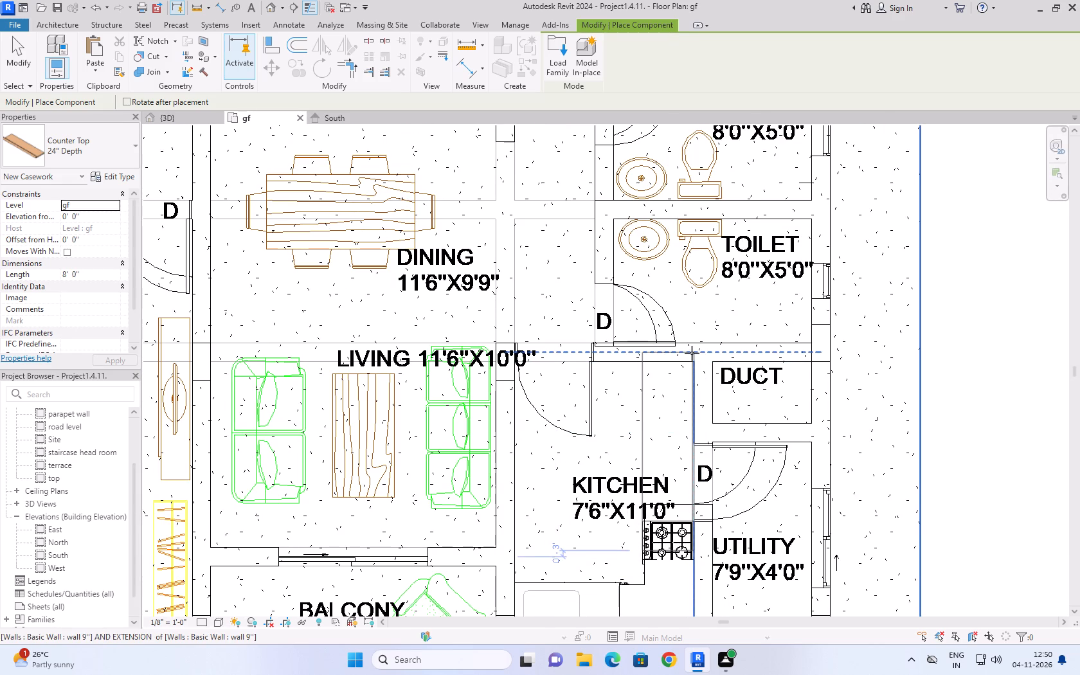
click(692, 353)
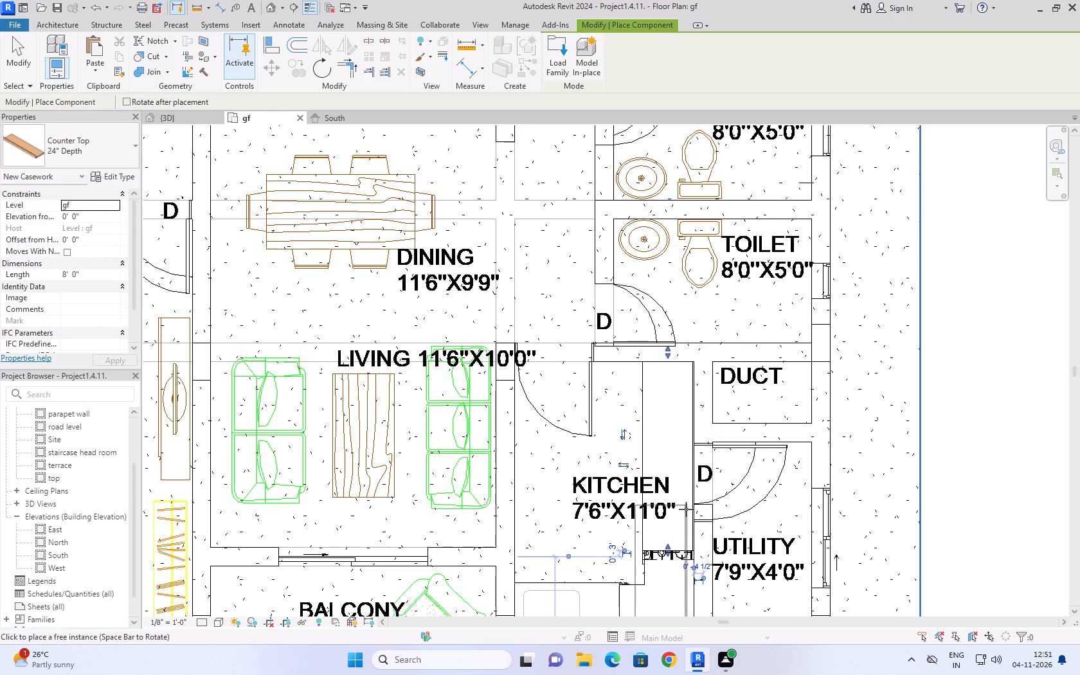
Place a second 24" Depth Counter Top over the corner base cabinet beside the cooktop and finish placing components.
click(677, 566)
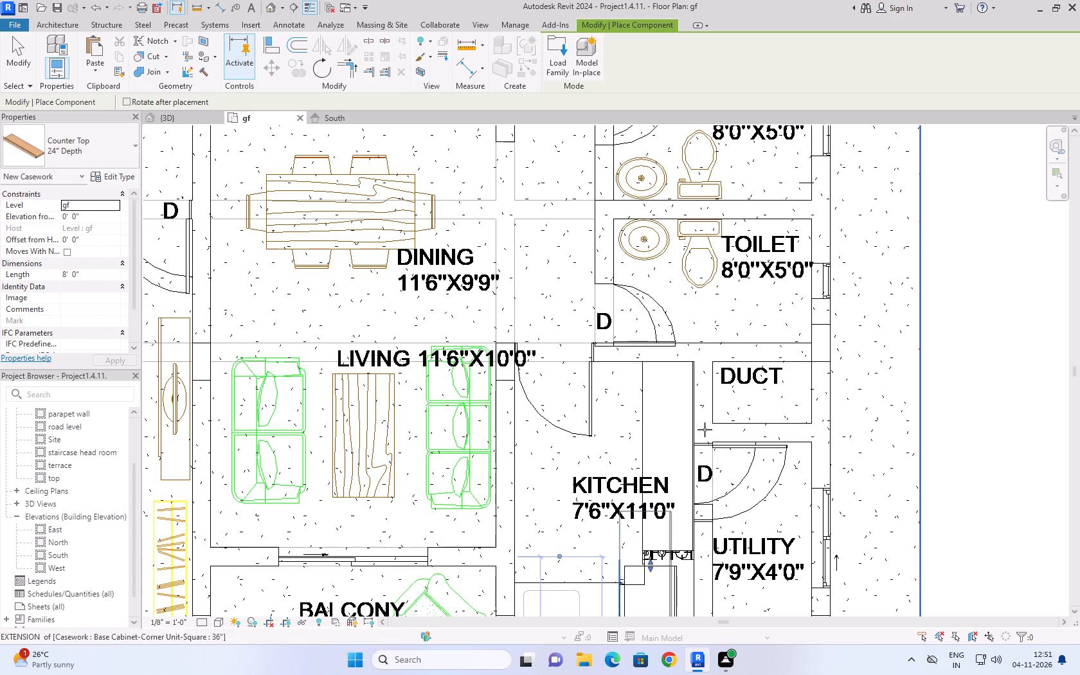
click(26, 51)
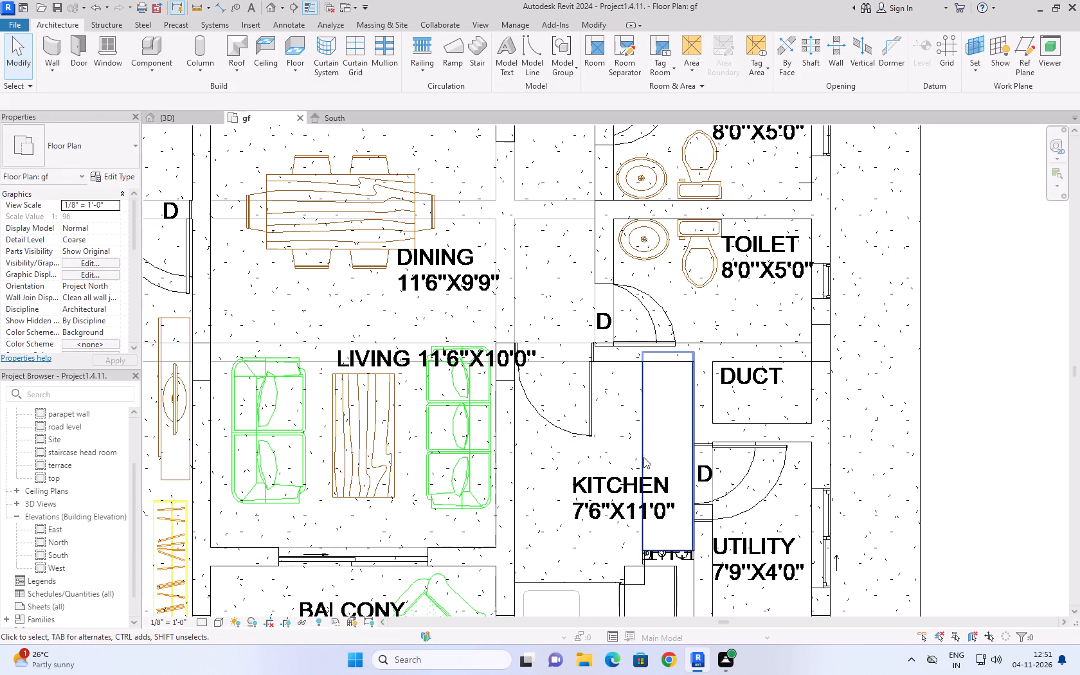
Shorten the duct-side countertop to 3' 3", fitting it between the toilet-side wall's inner face and the utility door opening.
click(642, 453)
drag(669, 546, 669, 521)
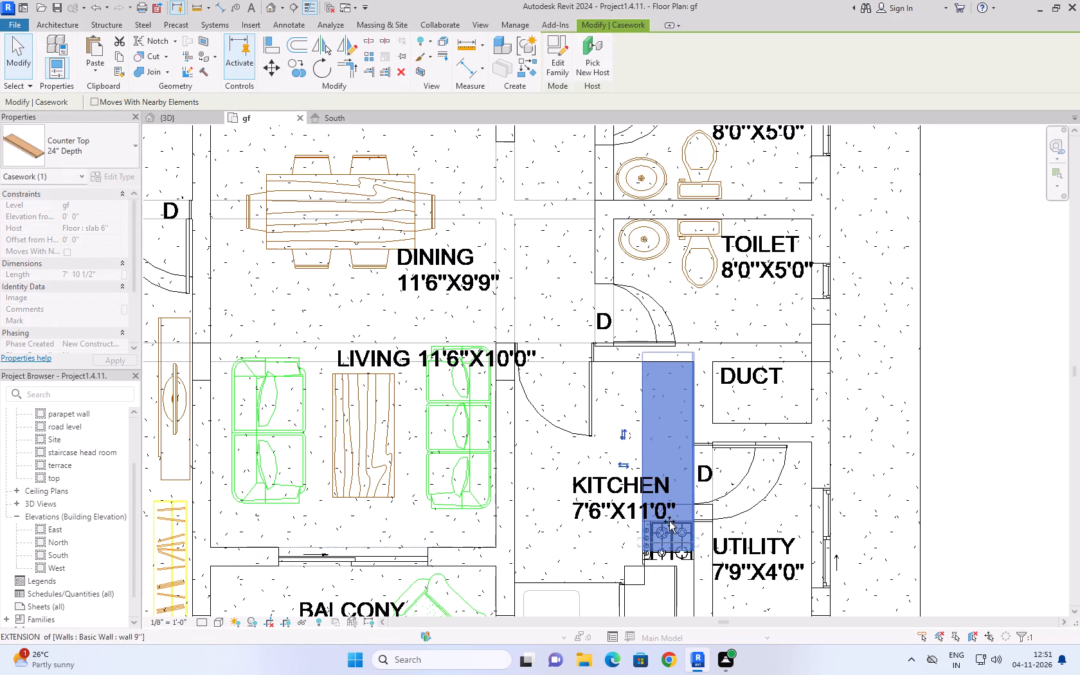
drag(669, 521, 670, 442)
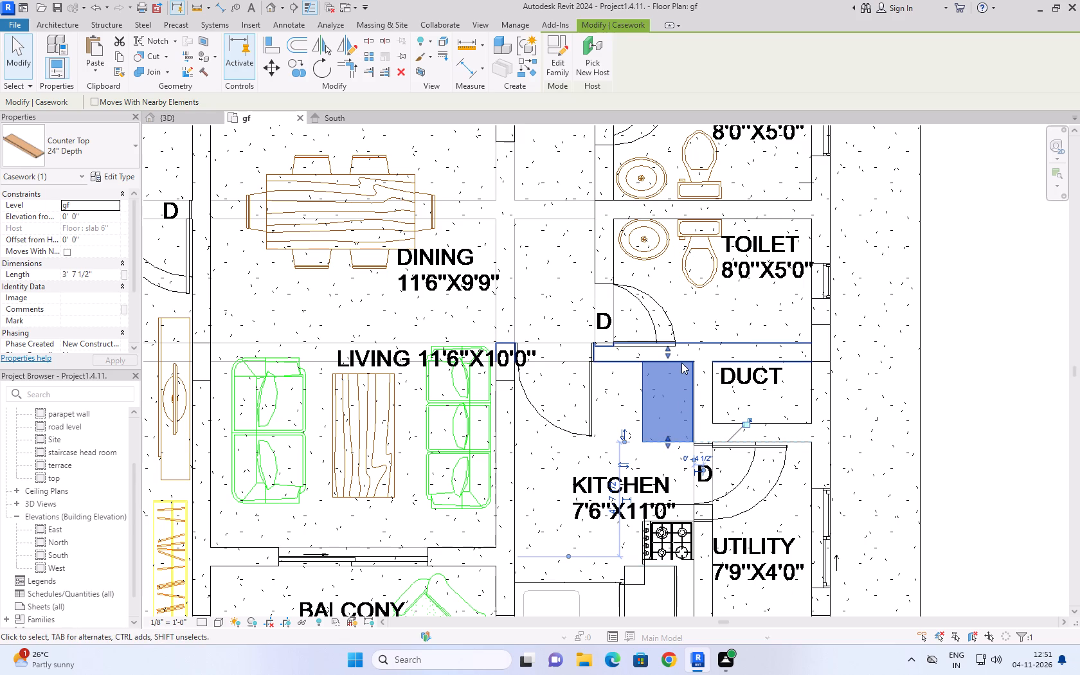
drag(667, 355, 668, 361)
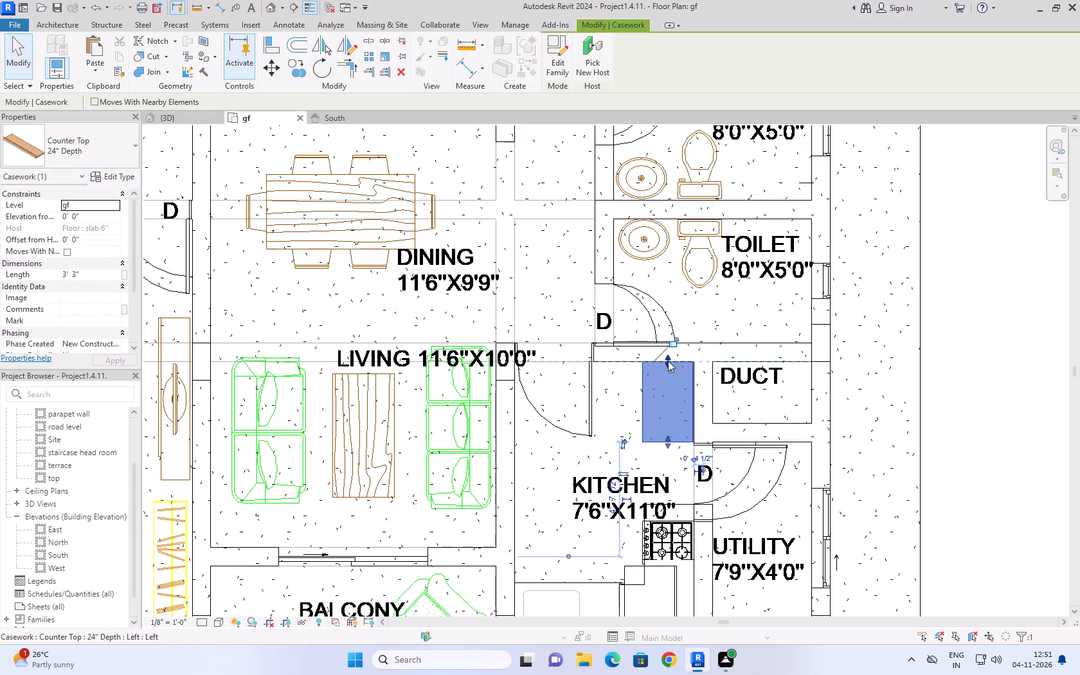
click(946, 292)
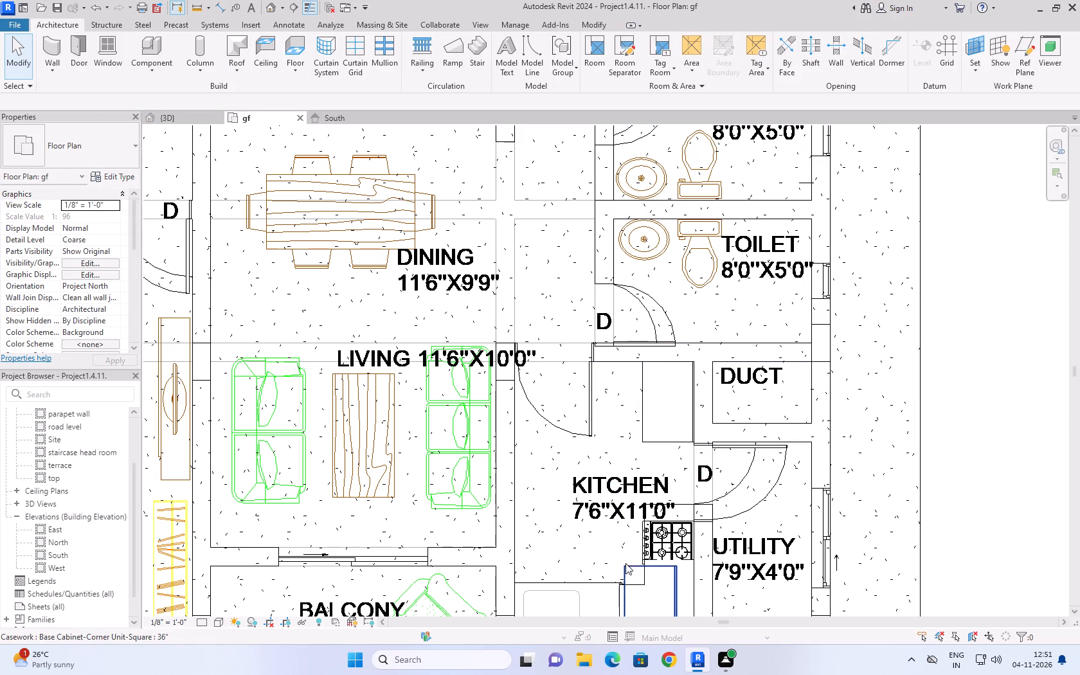
Move the second countertop against the utility-side wall over the cooktop, aligning its end with the near side of the utility door opening.
click(626, 566)
drag(672, 568, 687, 544)
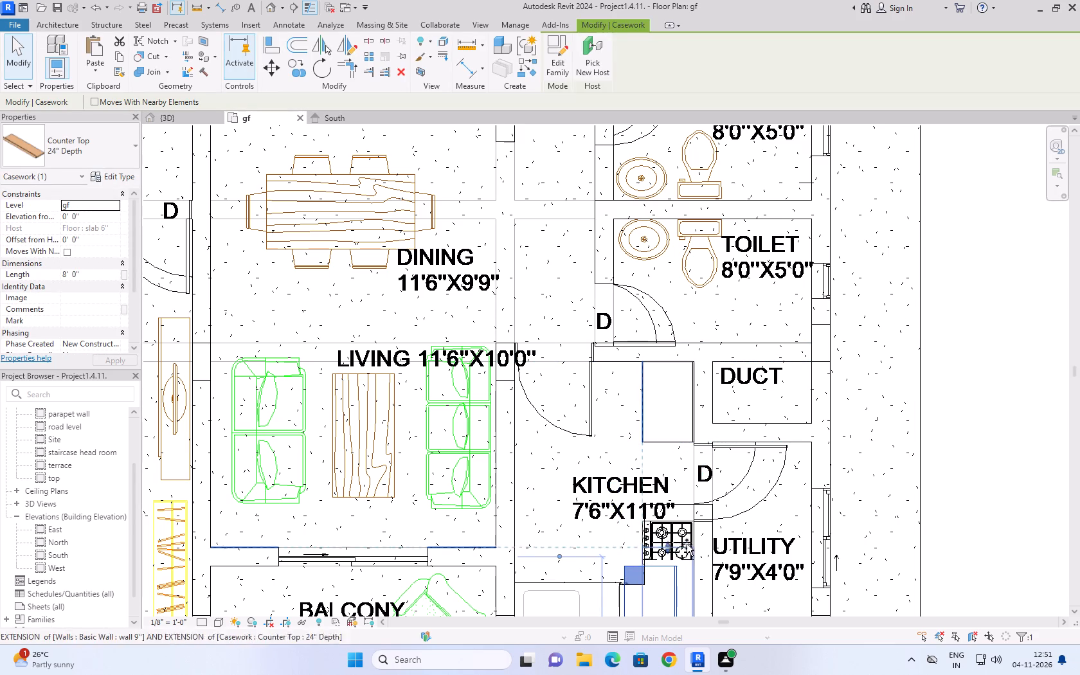
drag(687, 544, 687, 504)
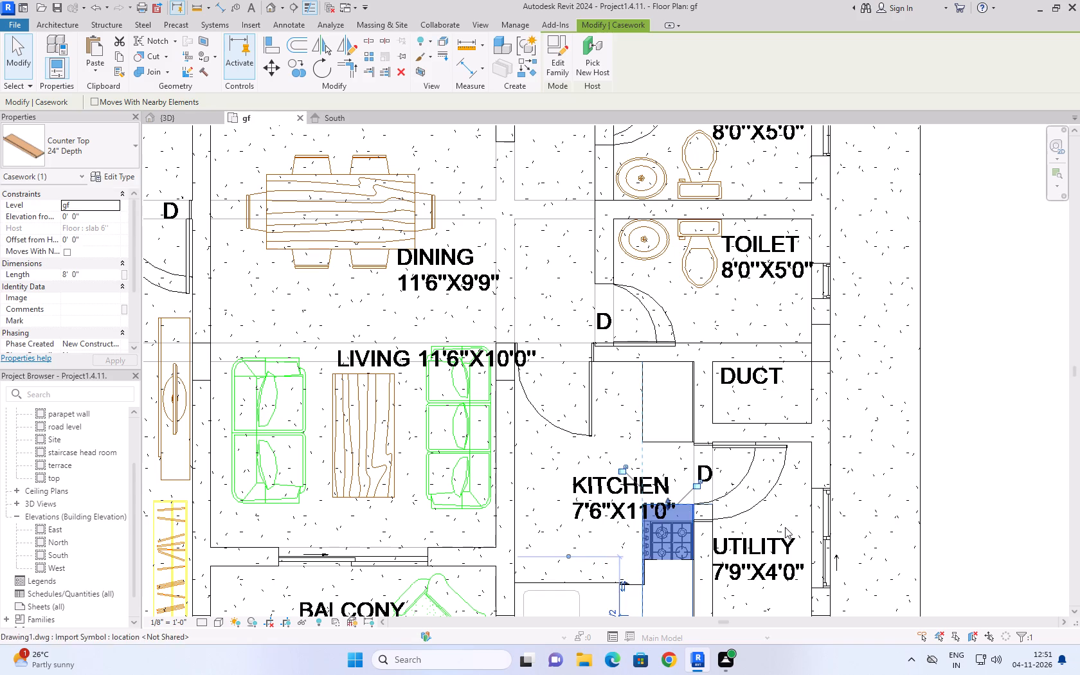
scroll(878, 498, down, 7)
scroll(855, 535, up, 4)
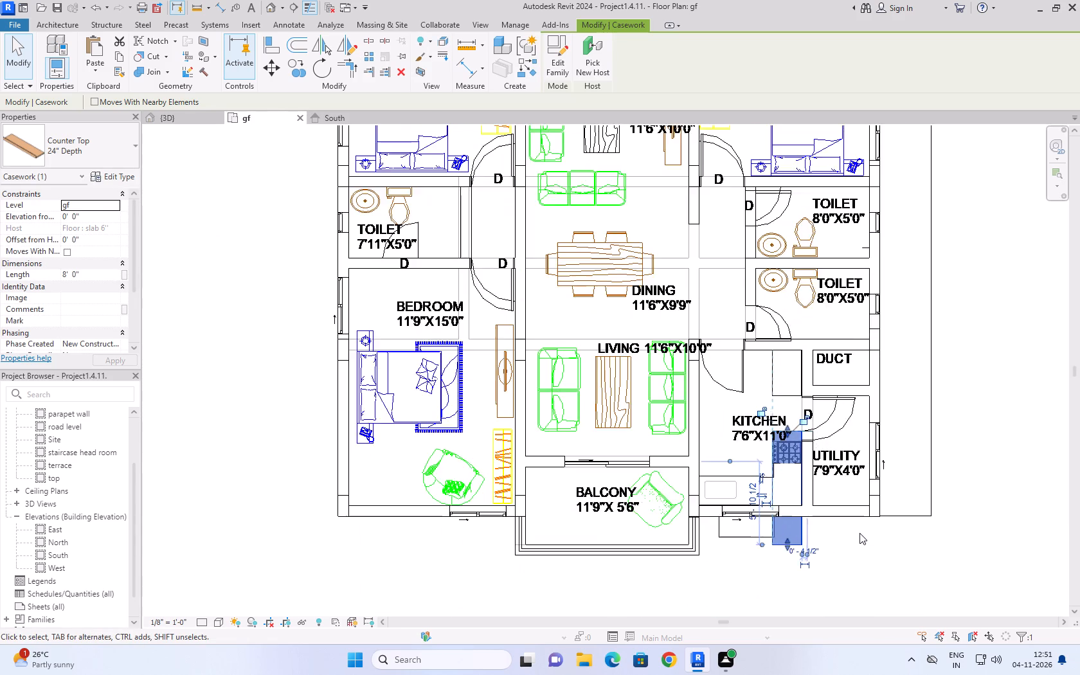
Shorten the cooktop-side 24" Depth Counter Top to 5' 3", ending it at the inner face of the kitchen's window wall.
scroll(860, 533, up, 3)
drag(733, 549, 733, 507)
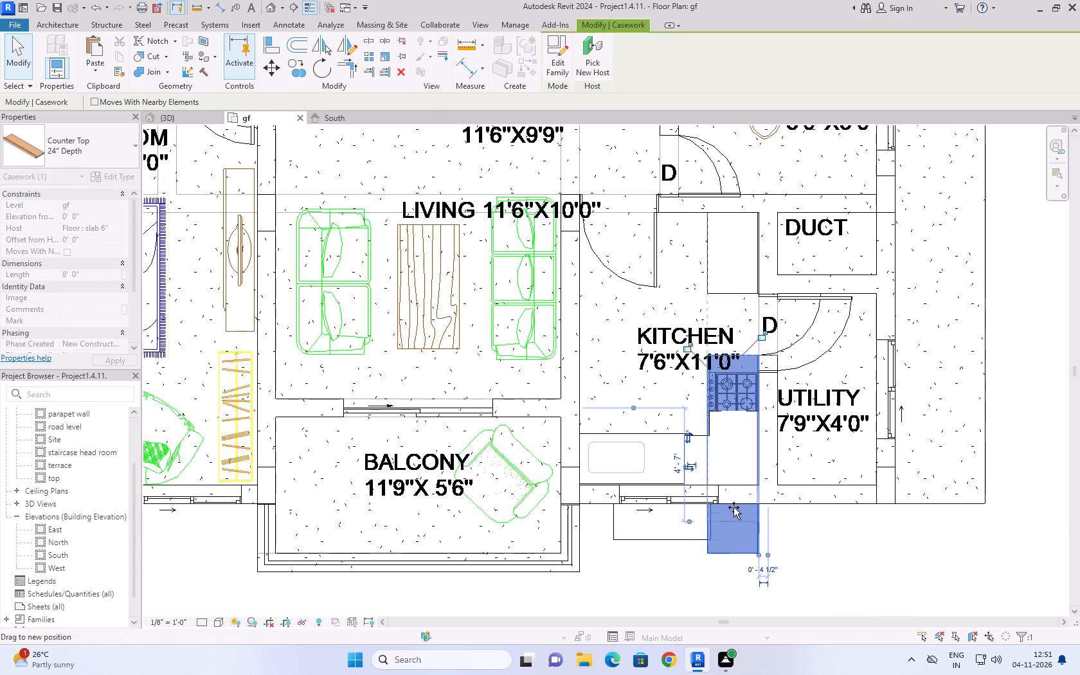
drag(733, 507, 736, 409)
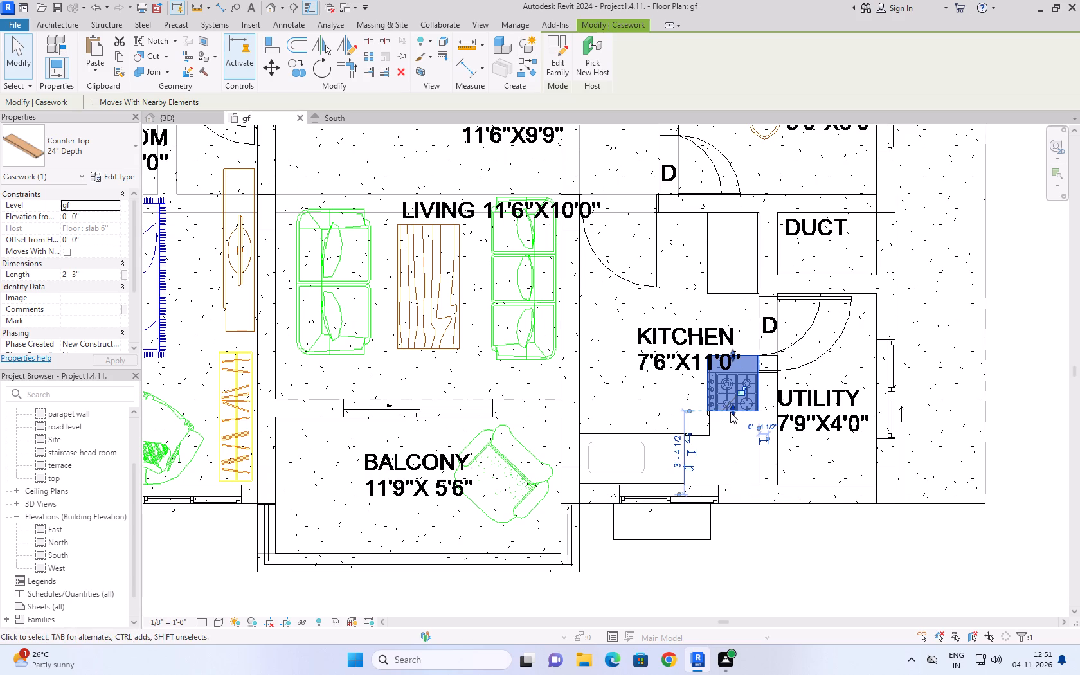
drag(732, 413, 733, 484)
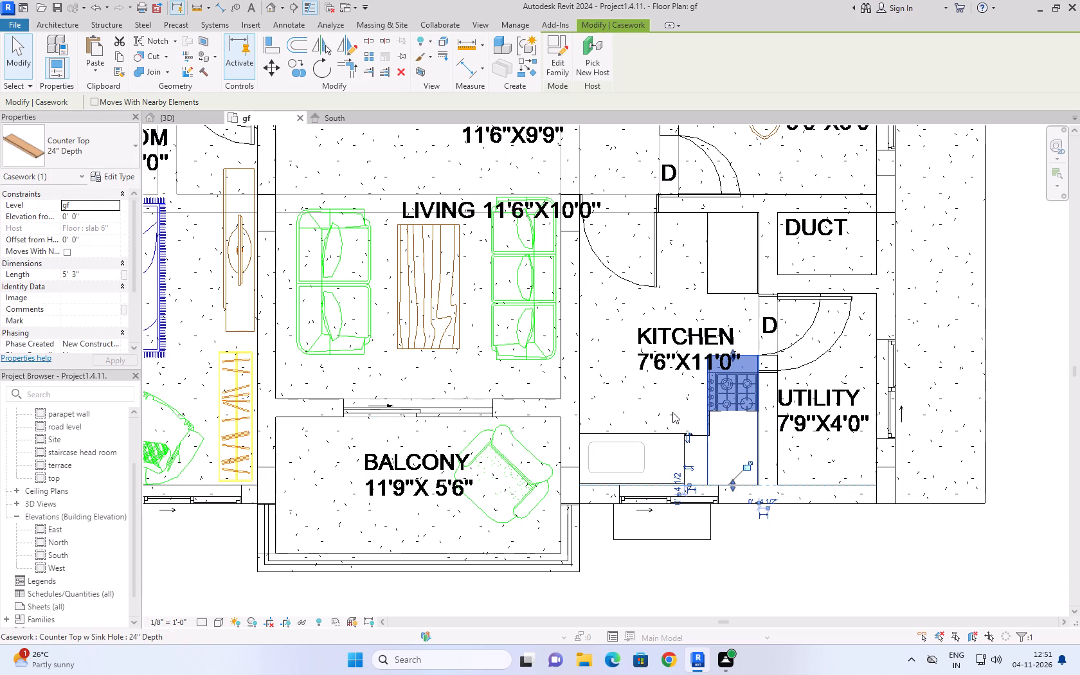
click(663, 385)
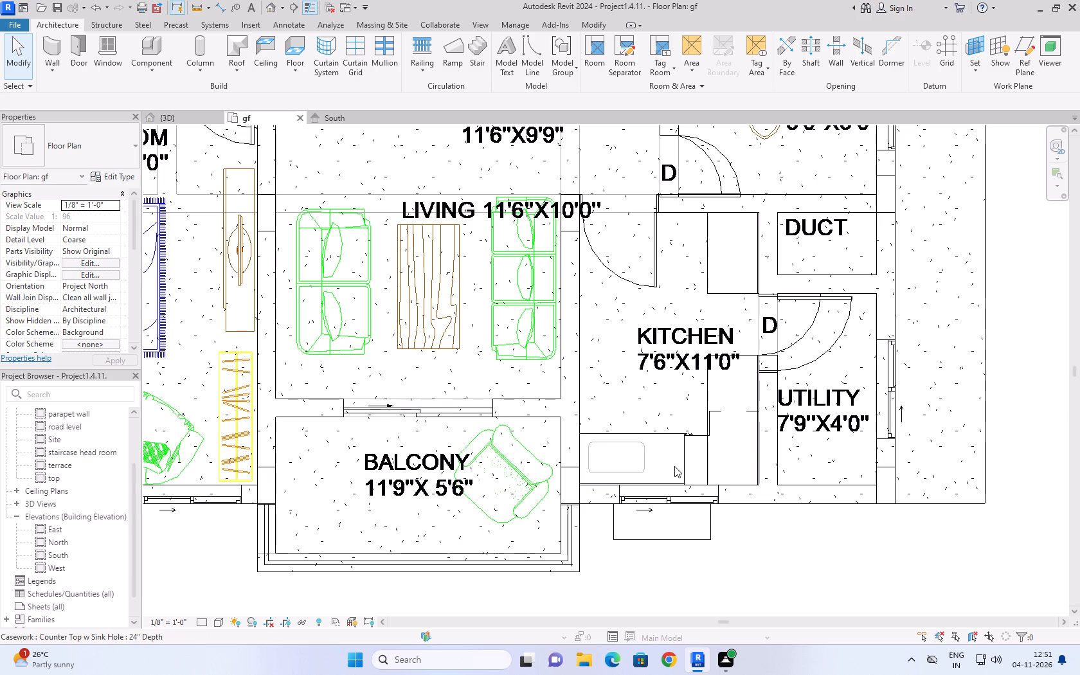
Lengthen the sink-hole countertop to 5' 2" so its end meets the long edge of the cooktop-side countertop.
click(671, 476)
drag(687, 458, 703, 456)
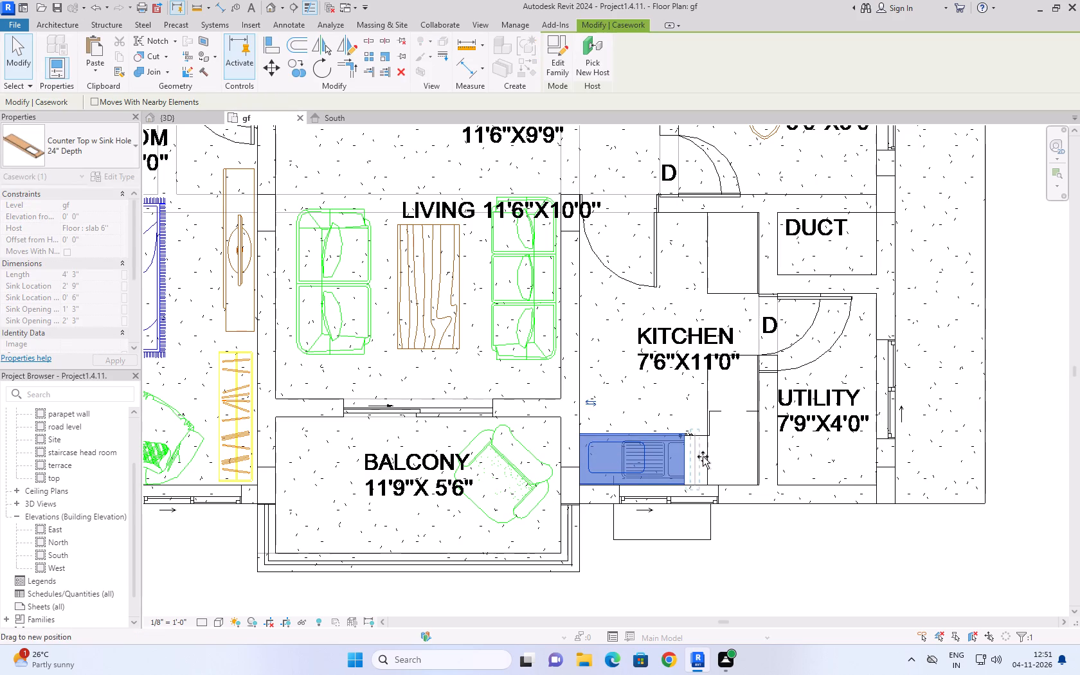
drag(703, 456, 705, 456)
click(772, 541)
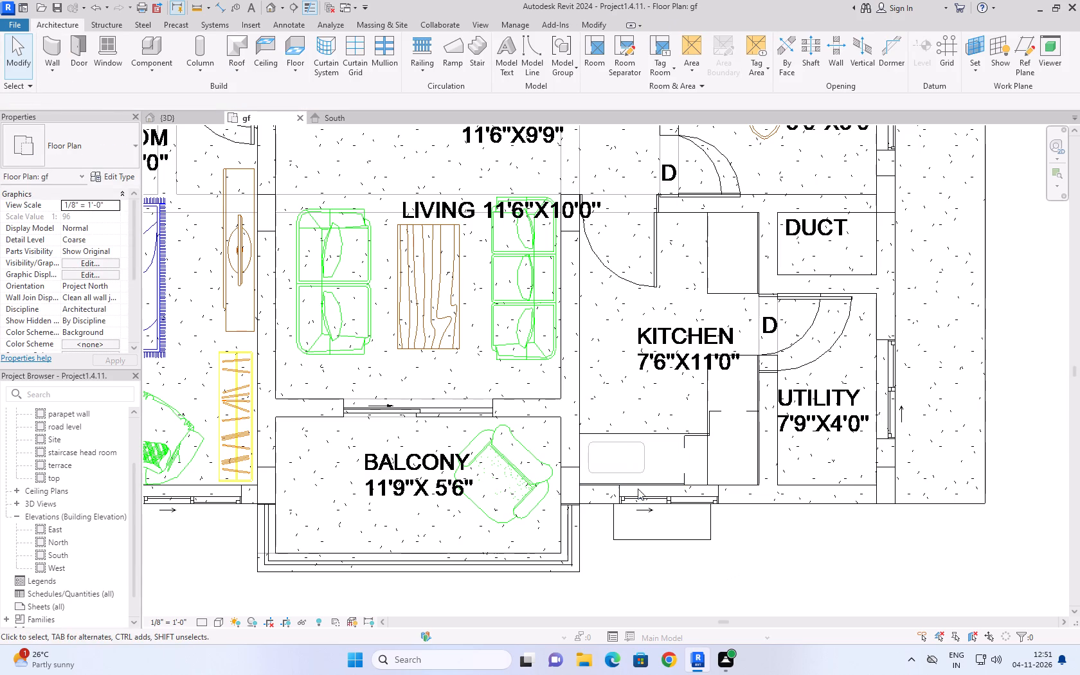
click(643, 450)
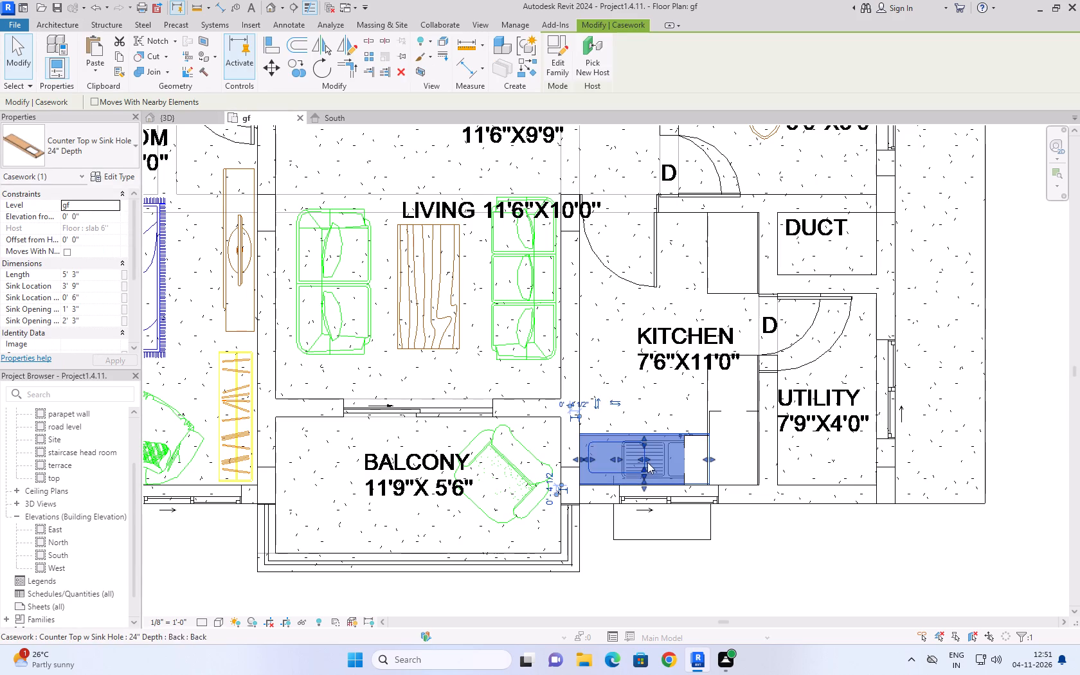
click(739, 541)
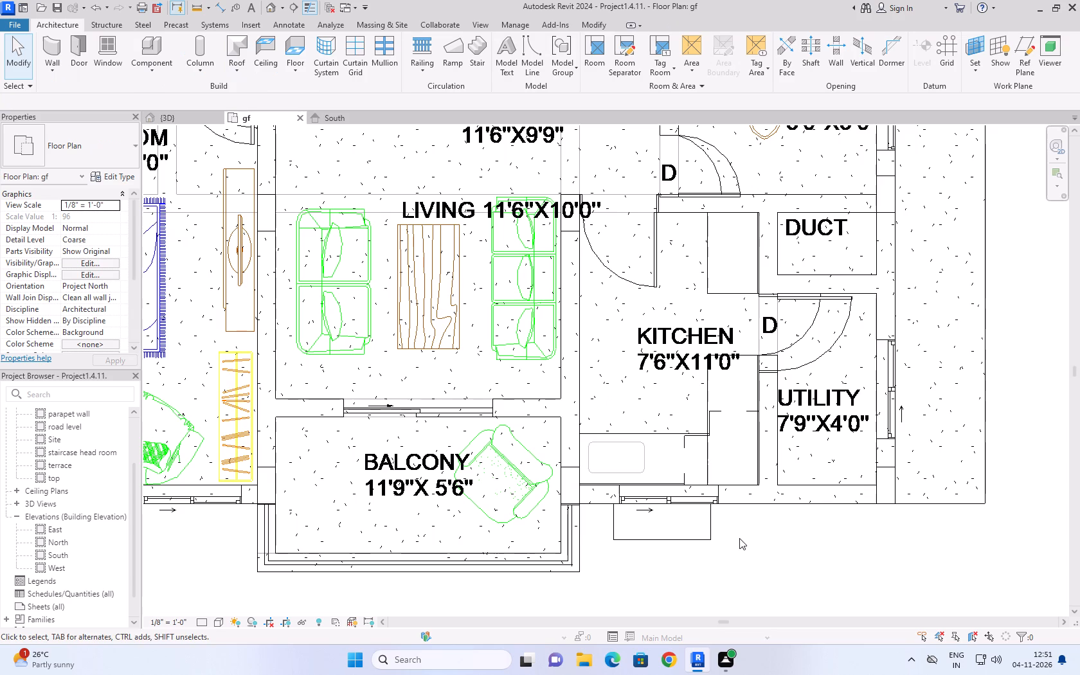
scroll(709, 471, up, 4)
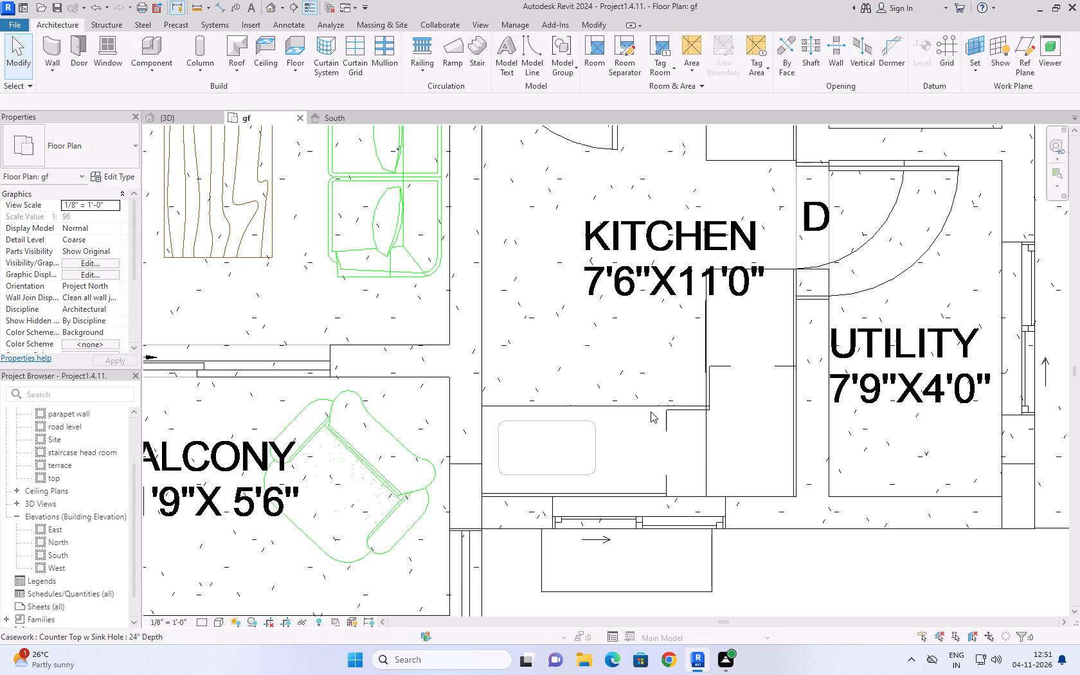
click(643, 406)
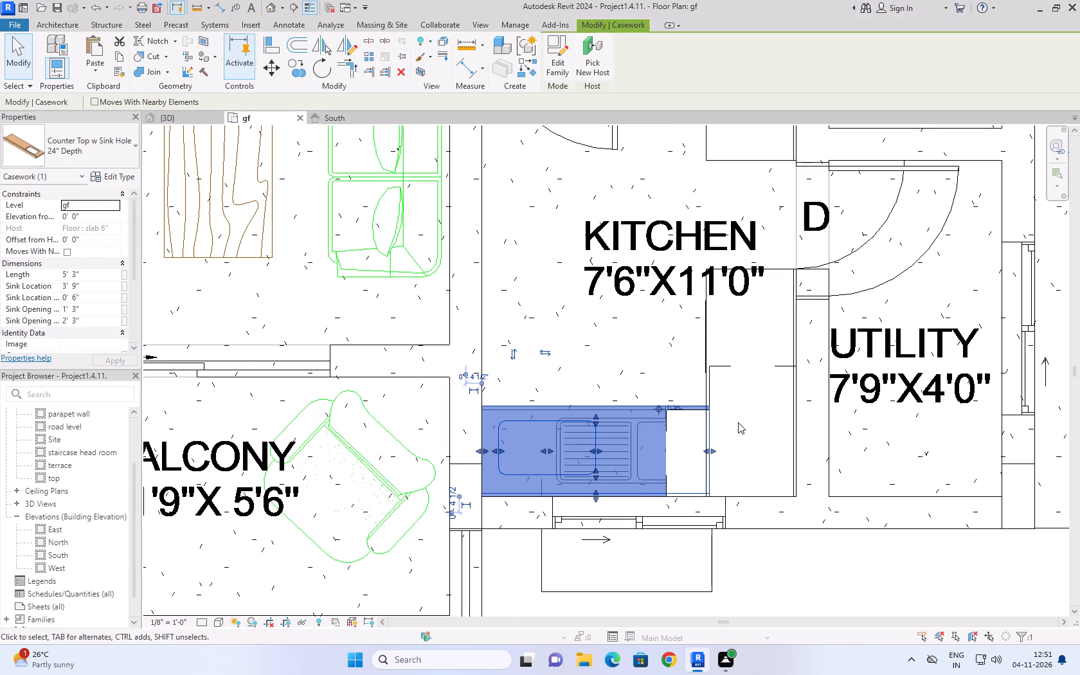
click(706, 449)
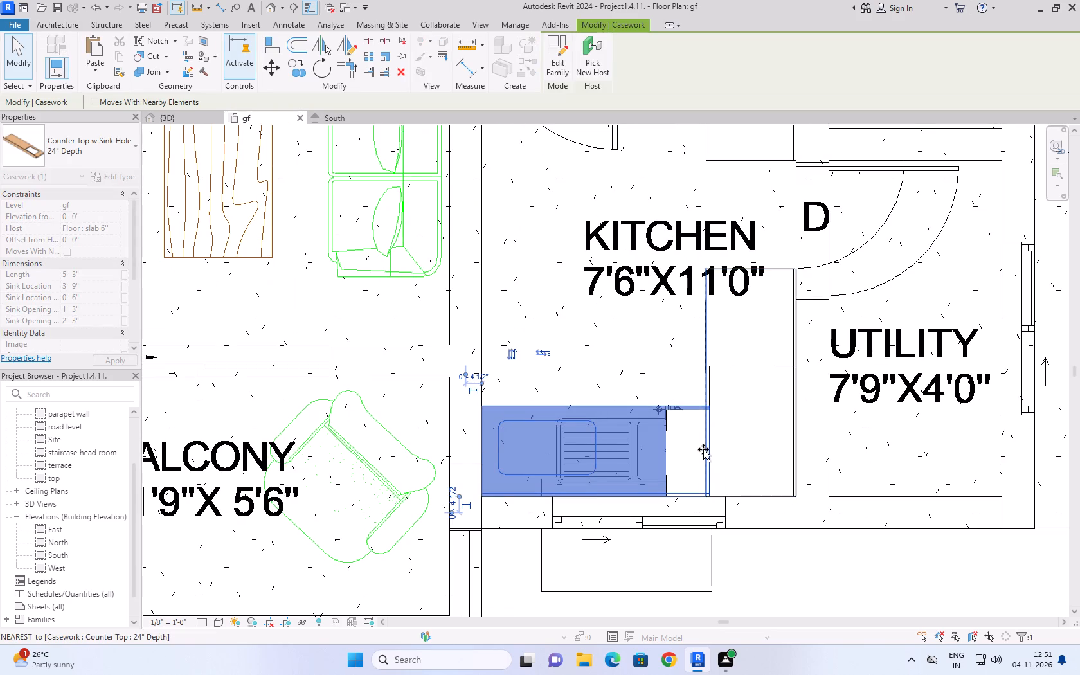
click(769, 597)
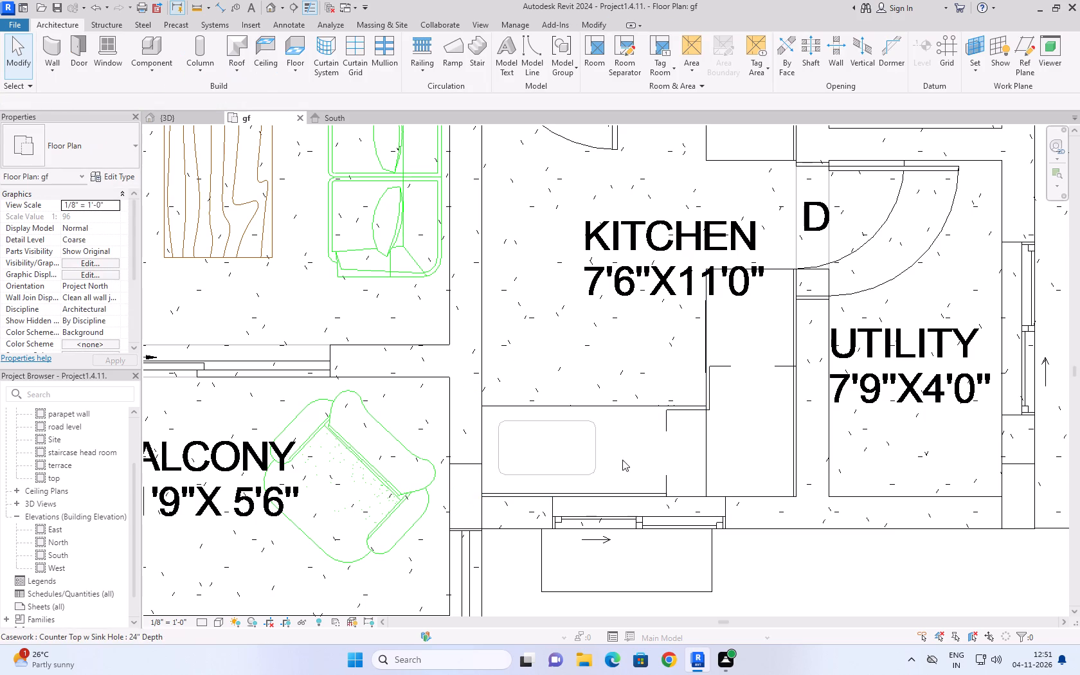
click(618, 409)
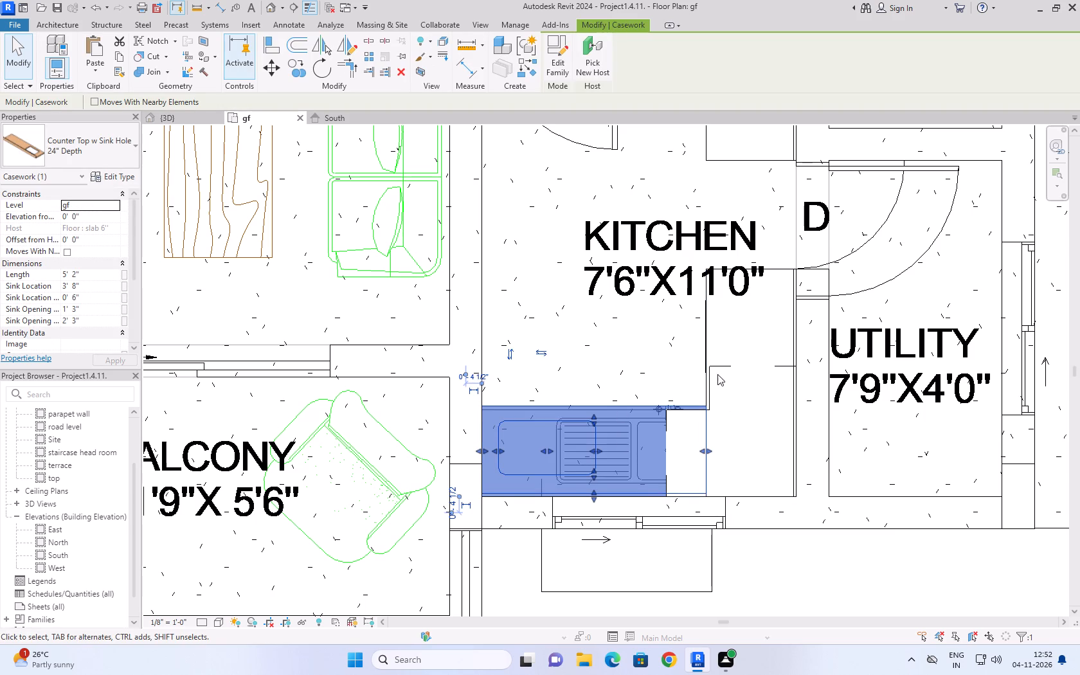
click(712, 362)
click(631, 312)
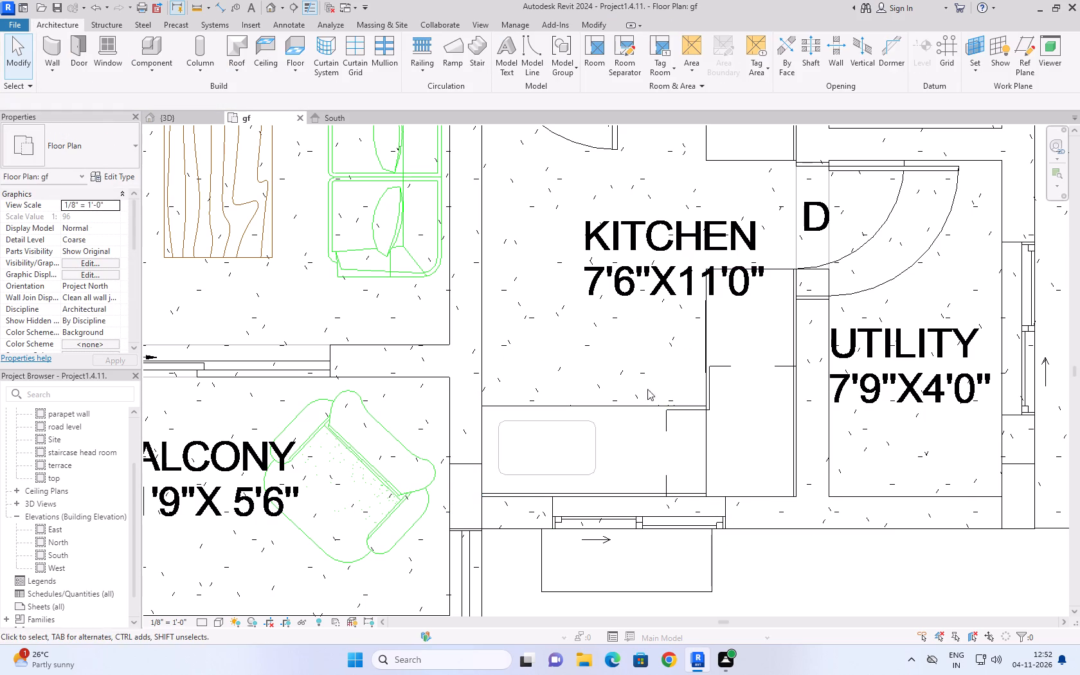
click(578, 406)
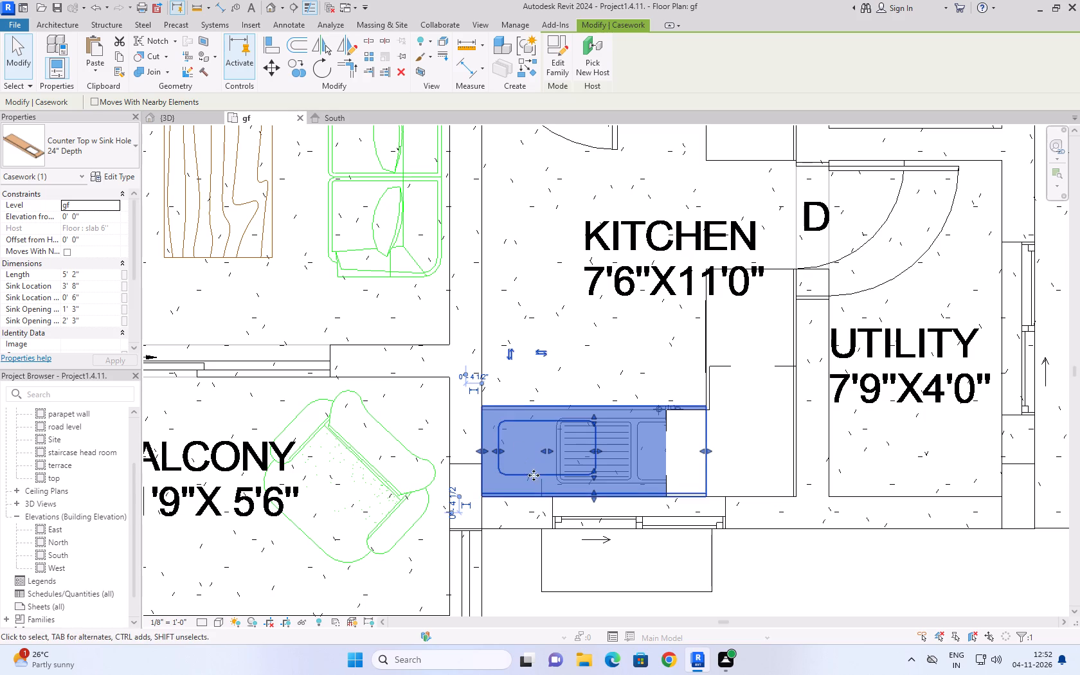
click(564, 329)
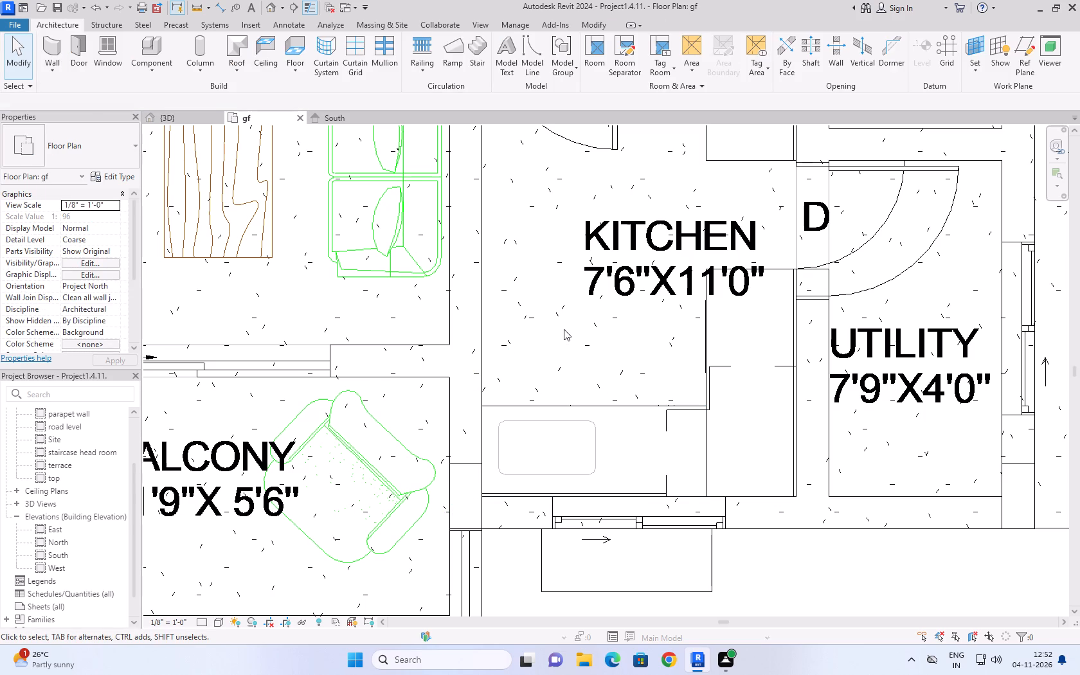
Examine the kitchen countertops, base cabinets and cooktop from several angles in the 3D view.
click(172, 119)
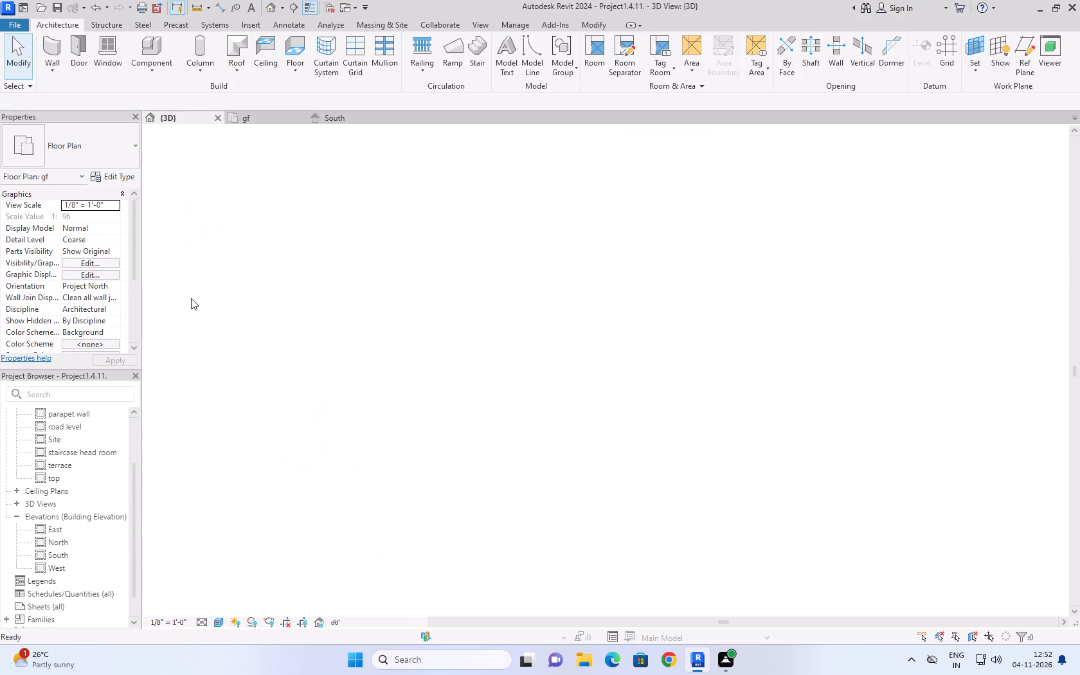
scroll(592, 428, down, 3)
scroll(552, 521, down, 2)
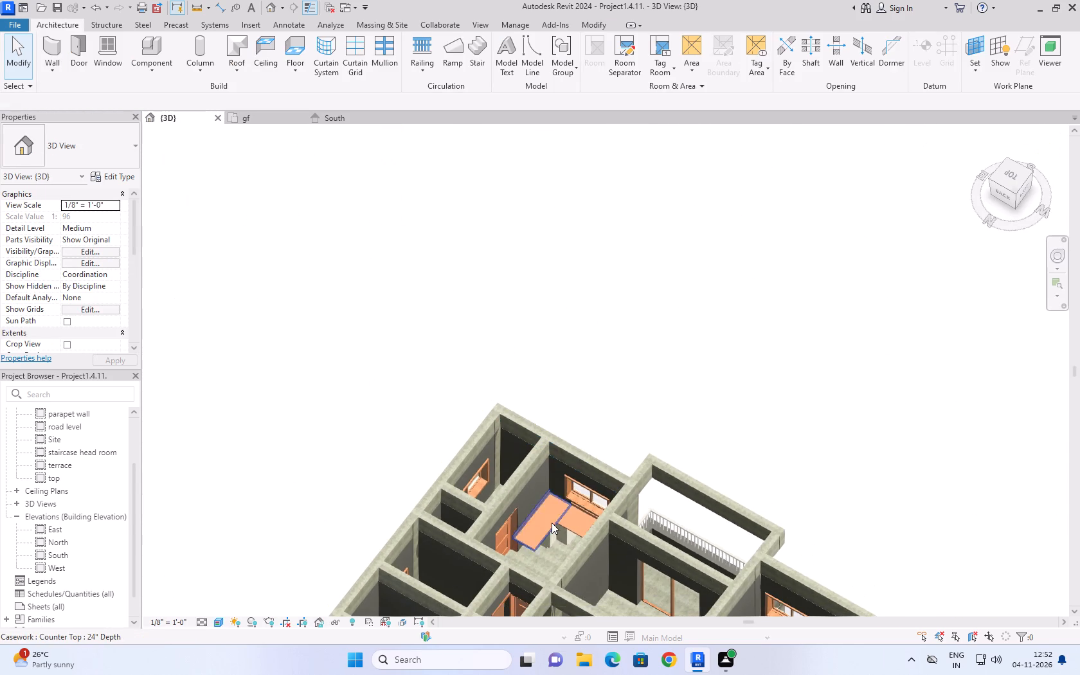
scroll(547, 557, up, 8)
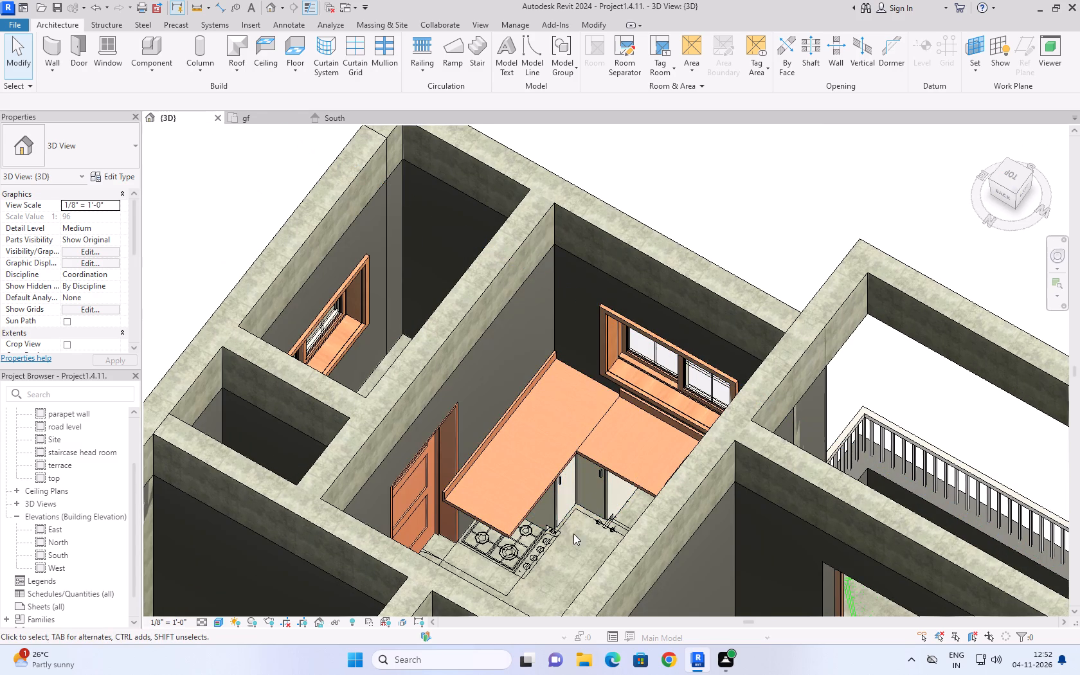
shift+middle_drag(572, 534, 577, 533)
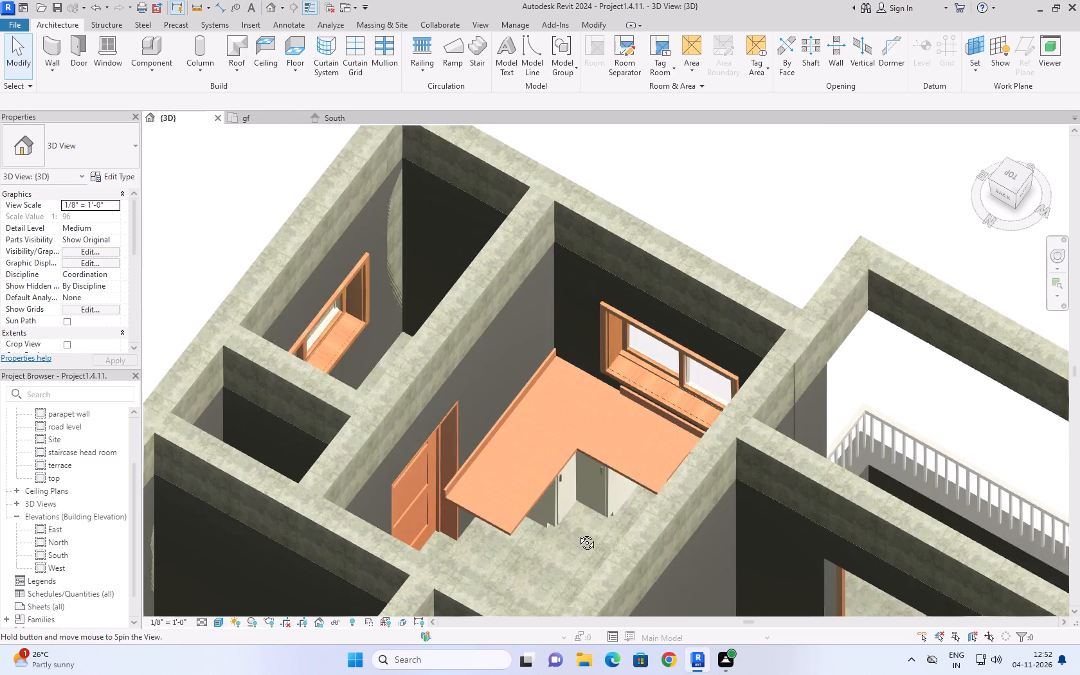
shift+middle_drag(577, 533, 642, 481)
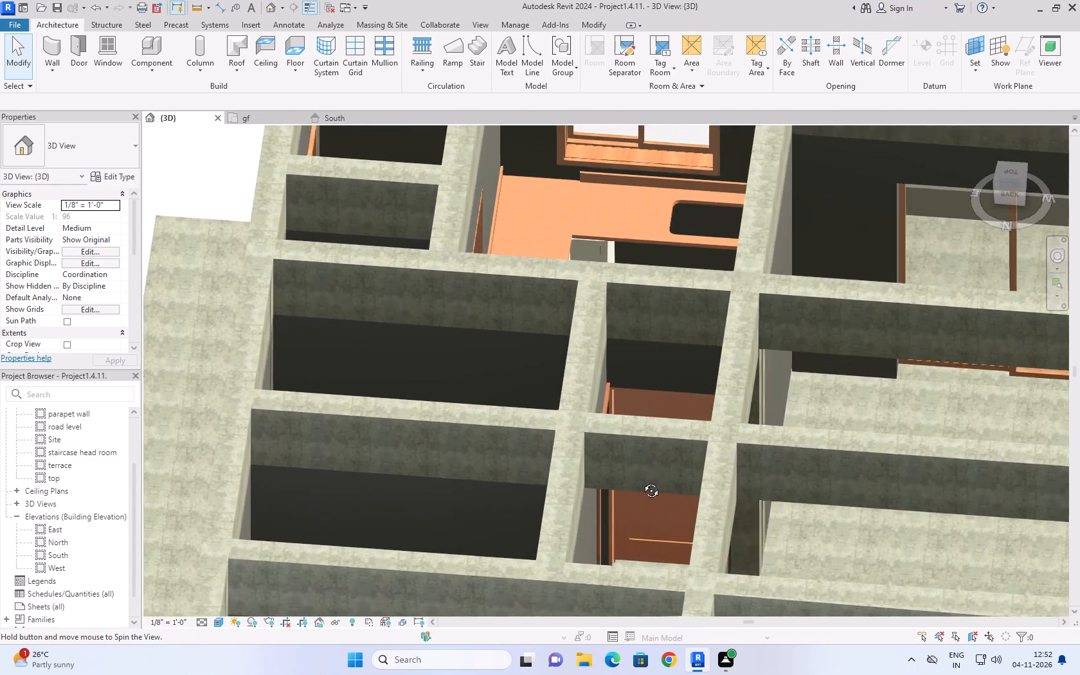
shift+middle_drag(642, 481, 544, 515)
middle_drag(578, 440, 586, 487)
scroll(579, 440, down, 1)
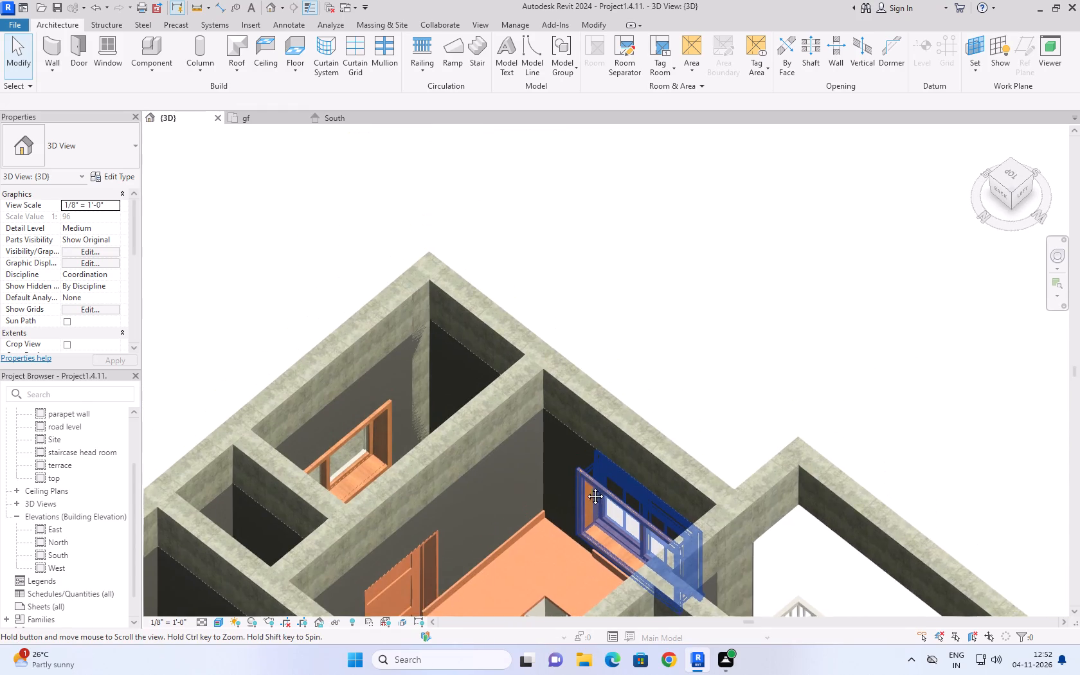
middle_drag(586, 487, 665, 411)
scroll(665, 411, down, 4)
shift+middle_drag(704, 540, 643, 473)
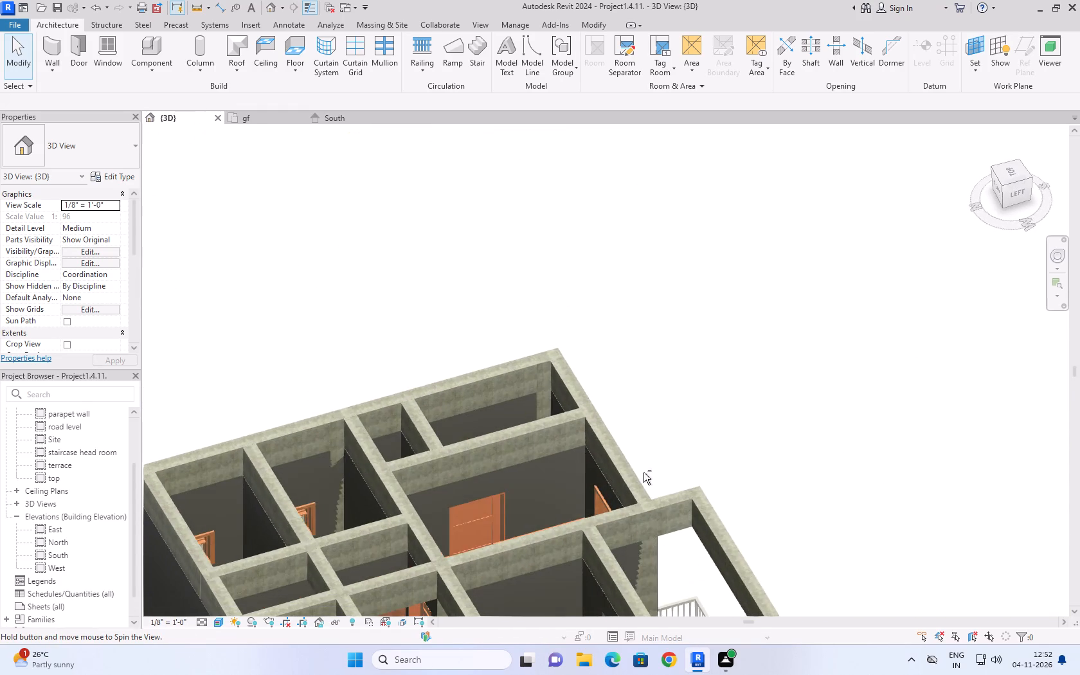
shift+middle_drag(643, 473, 642, 478)
shift+middle_drag(531, 586, 573, 562)
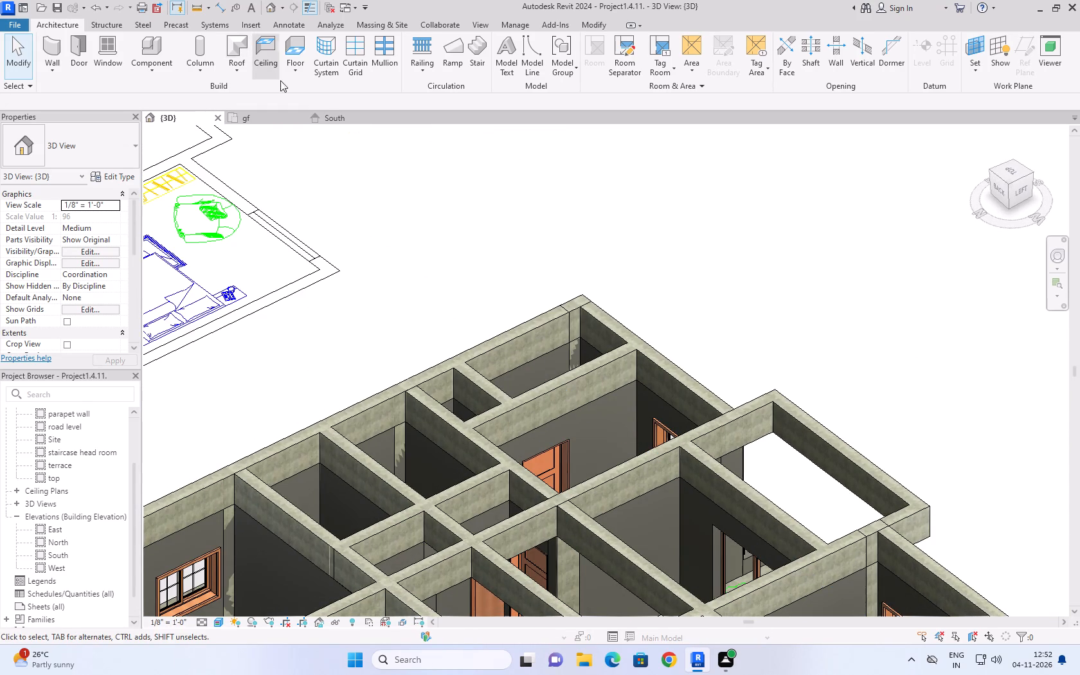
Load the Base Cabinet-3 Drawers(2) family and place an 18" unit in the gf plan against the corner base cabinet, beside the utility wall.
double_click(331, 110)
click(253, 105)
click(253, 113)
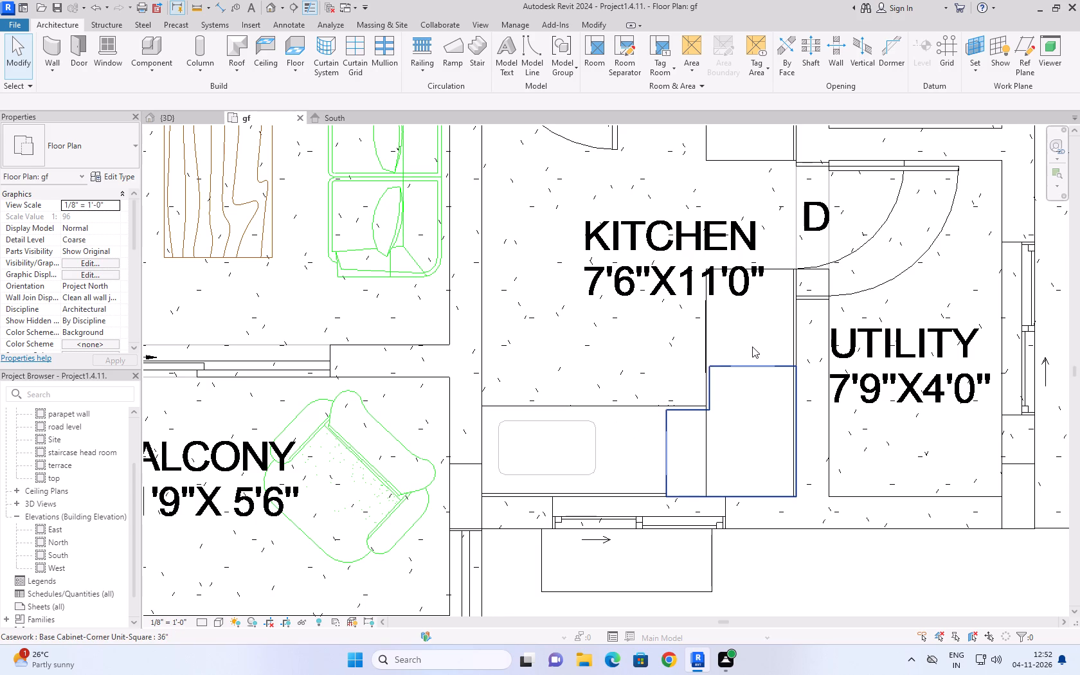
scroll(750, 358, down, 3)
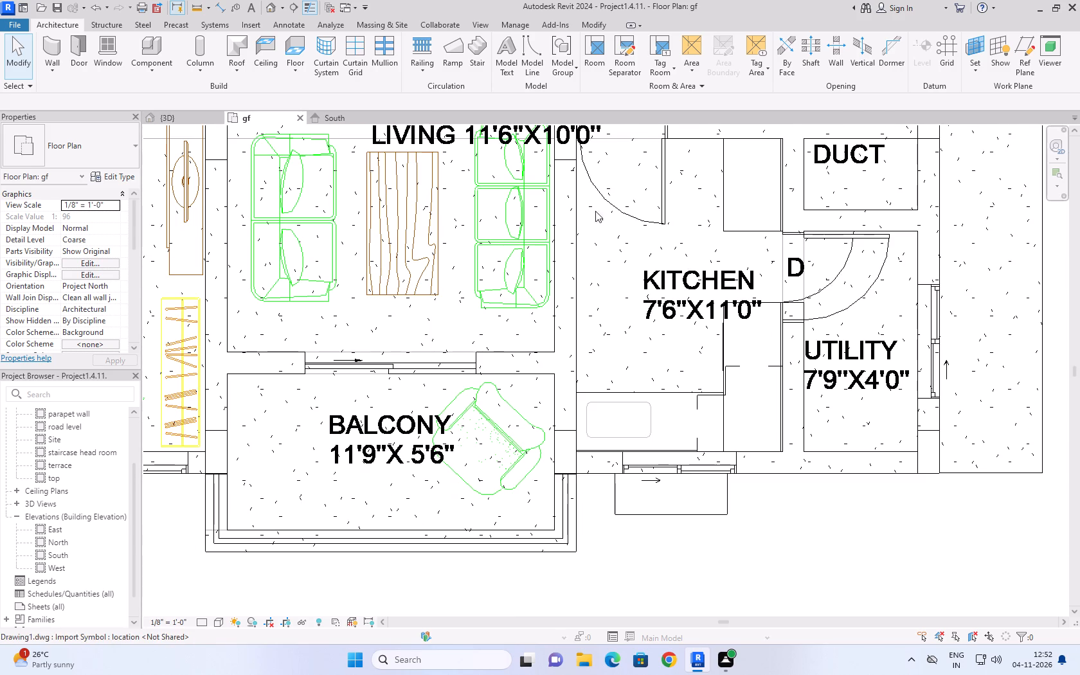
click(141, 75)
click(170, 97)
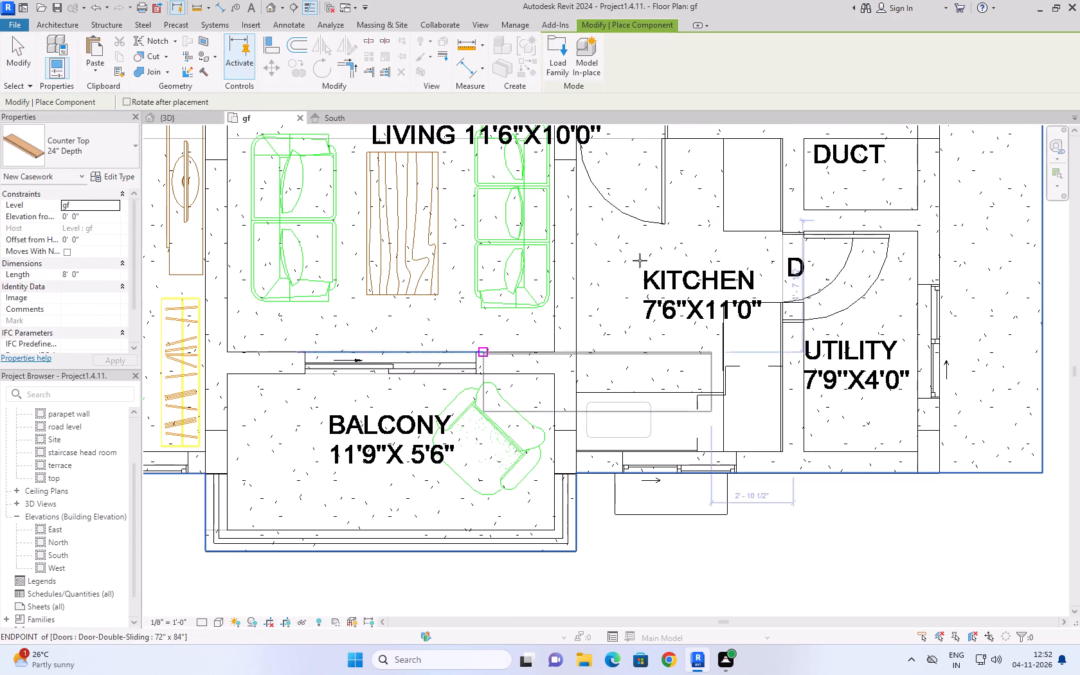
click(538, 55)
click(547, 56)
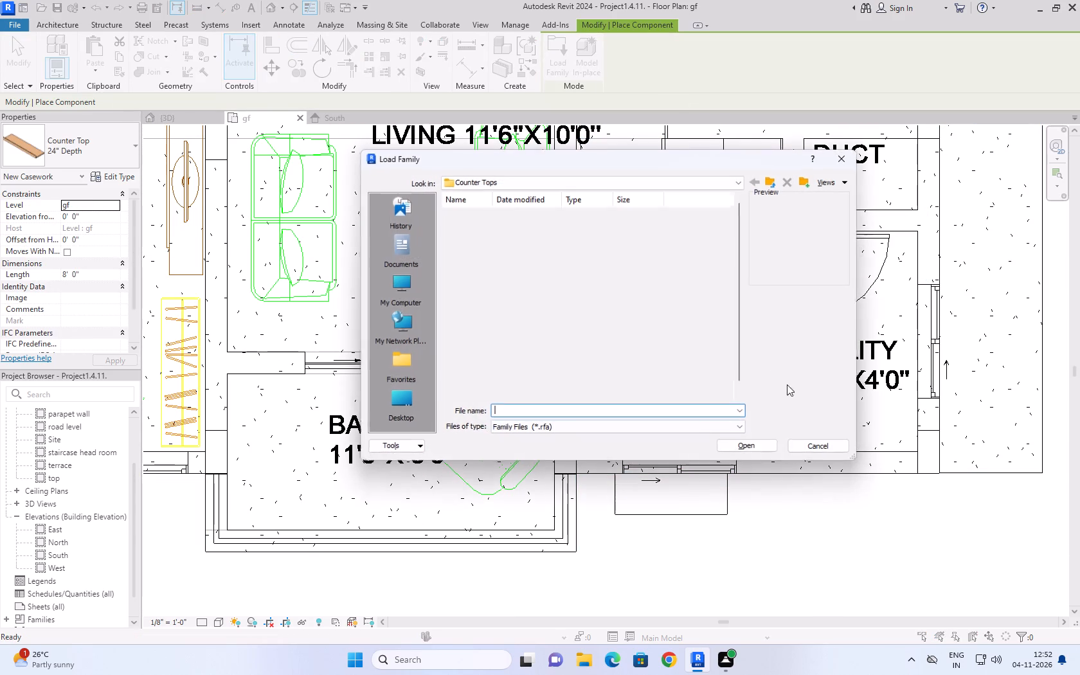
click(777, 185)
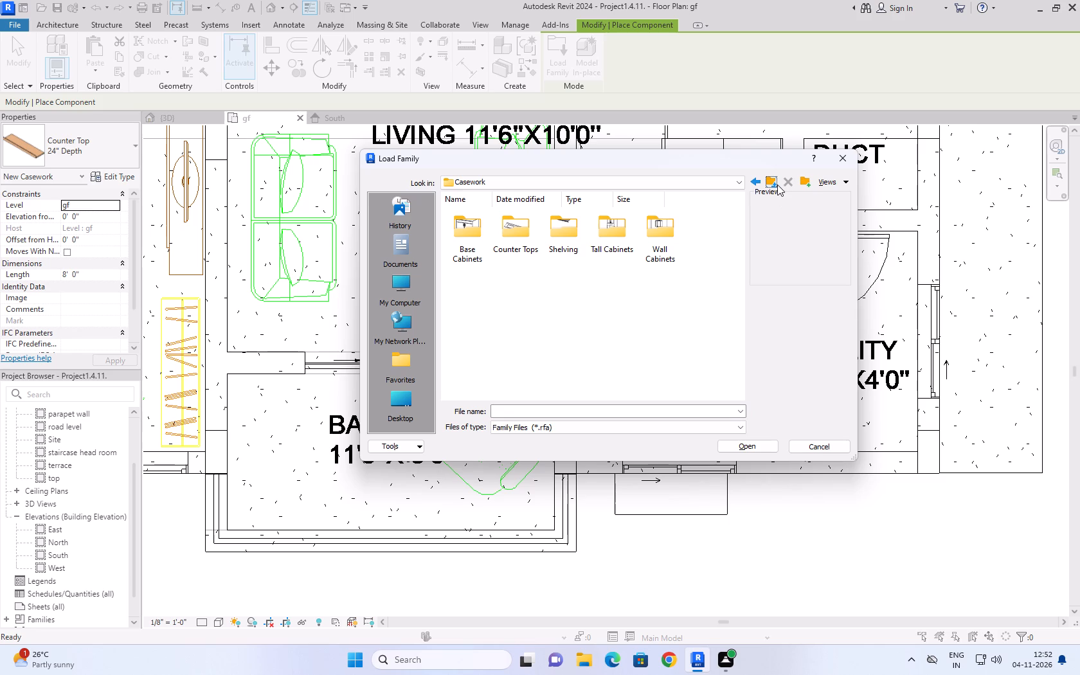
double_click(473, 240)
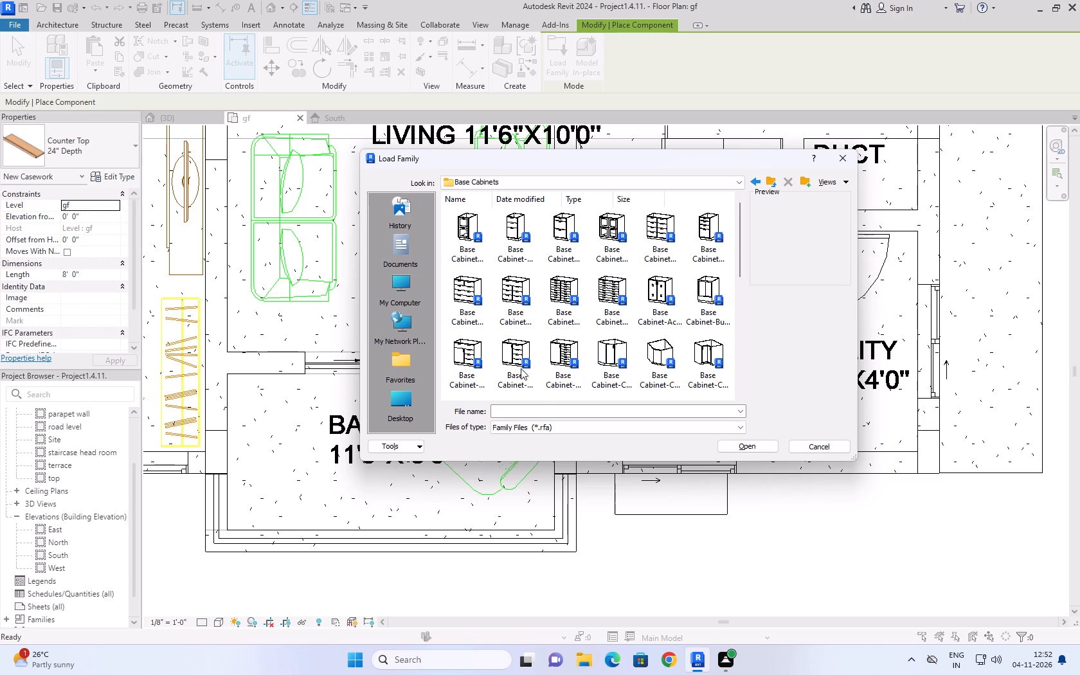
click(520, 233)
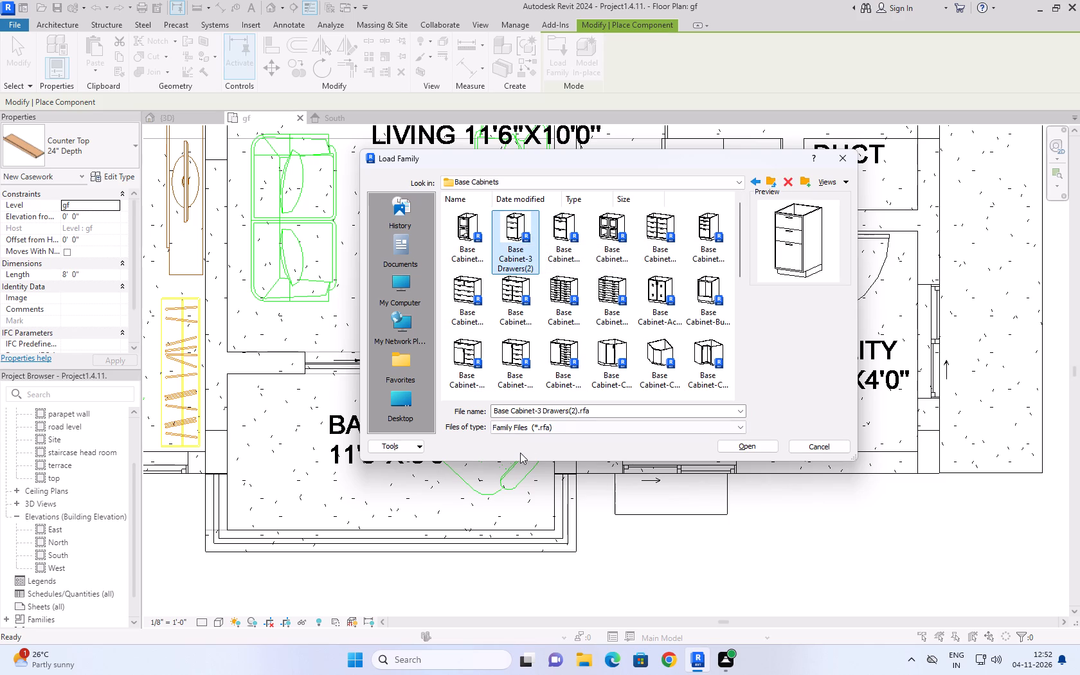
click(765, 449)
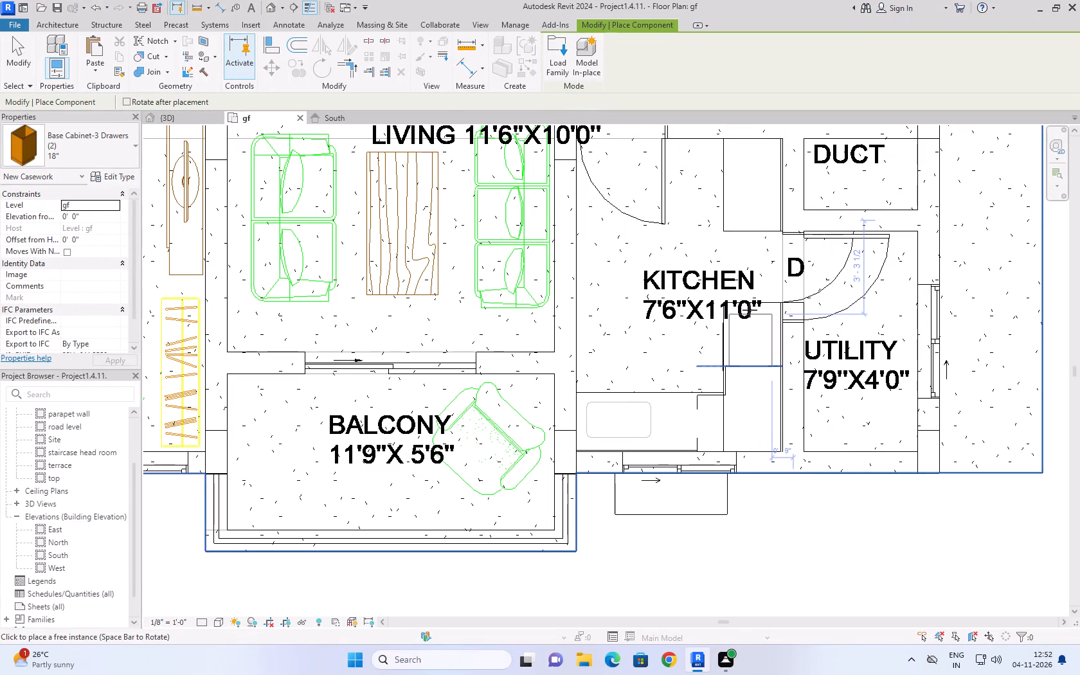
click(750, 310)
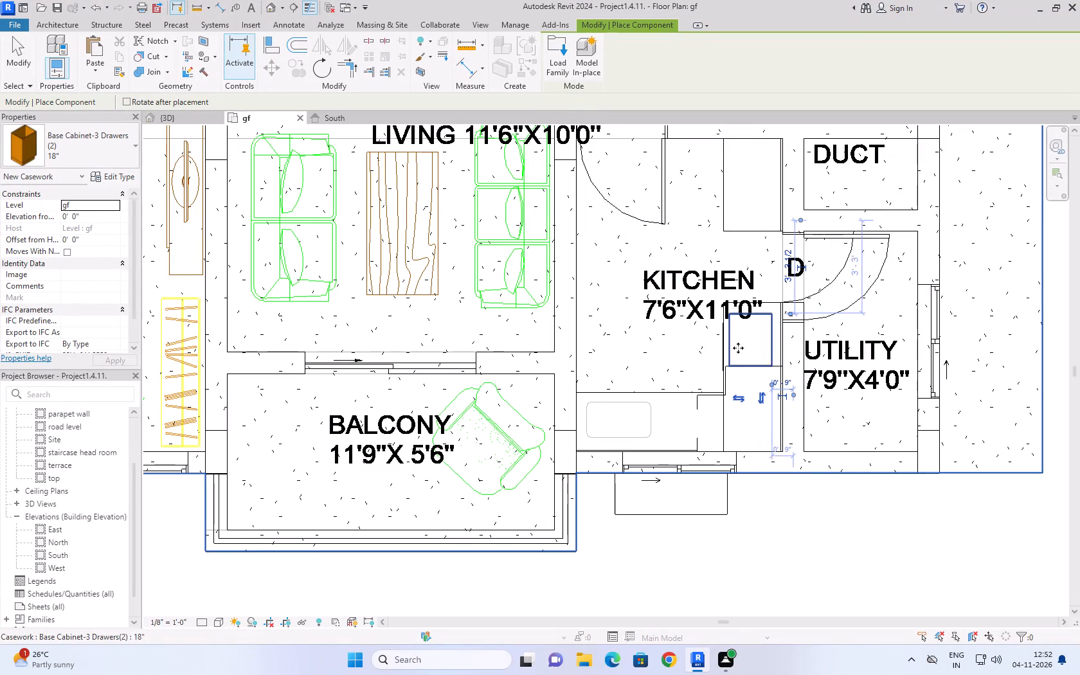
Examine the 18" drawer cabinet under the kitchen countertop from several angles in the 3D view.
click(197, 117)
scroll(614, 451, down, 5)
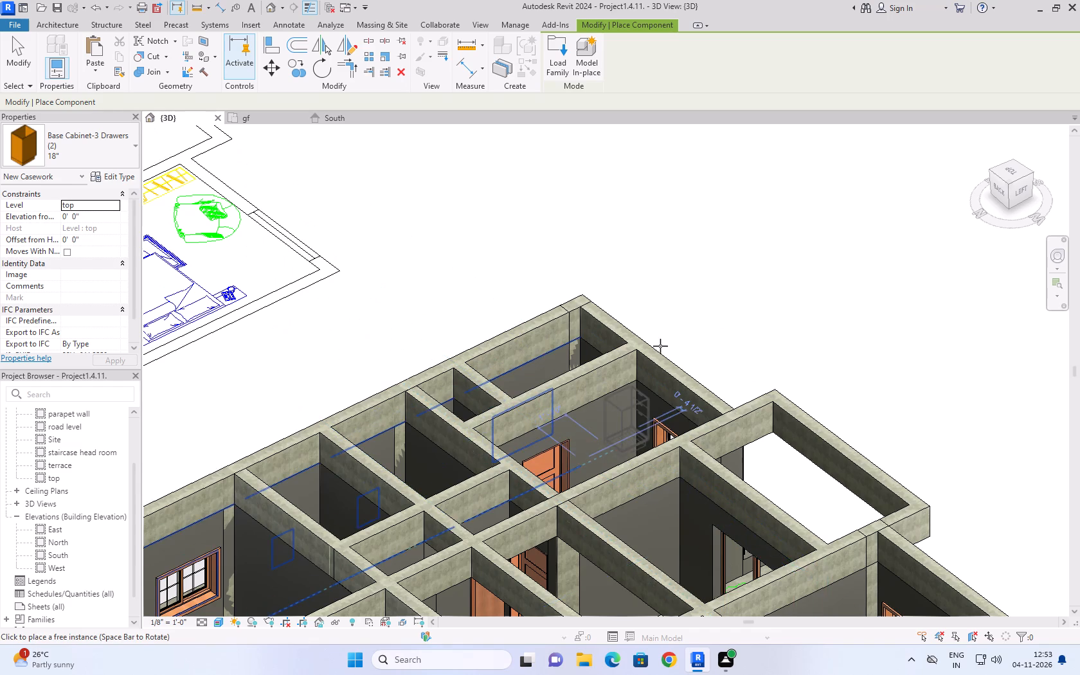
scroll(660, 346, down, 3)
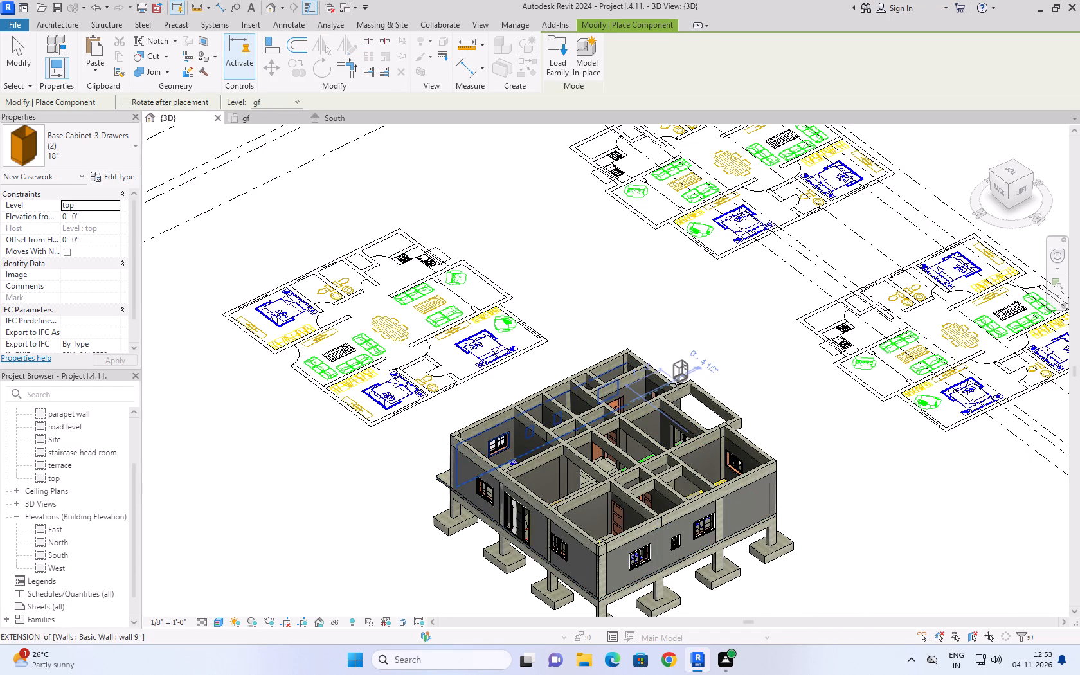
shift+middle_drag(678, 382, 616, 519)
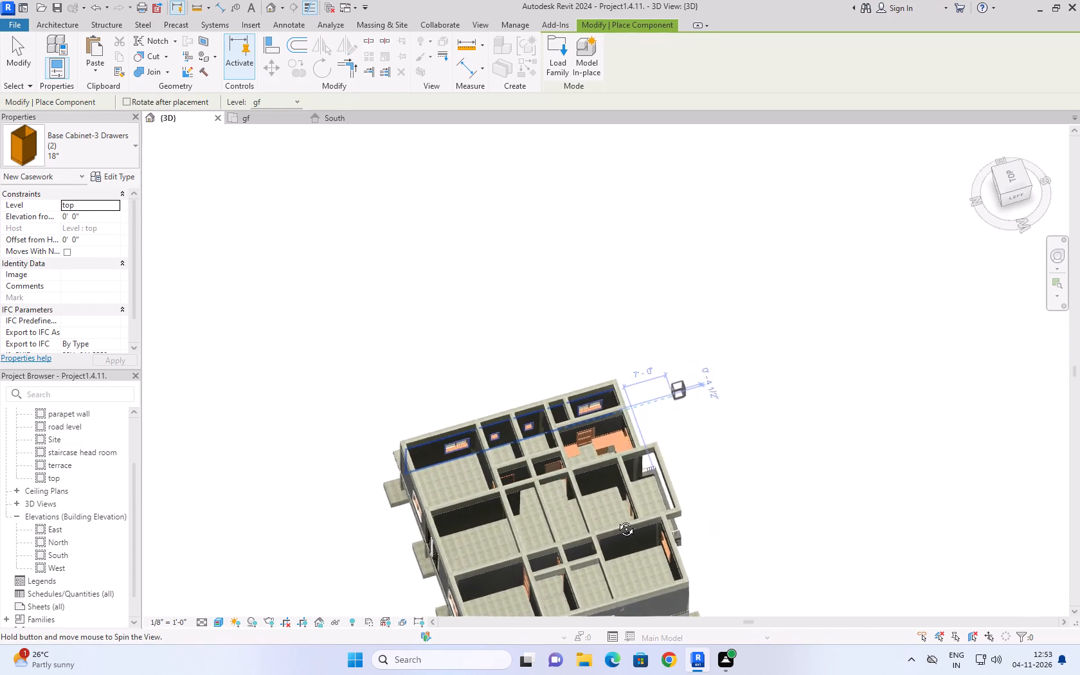
shift+middle_drag(616, 519, 598, 526)
scroll(594, 467, up, 8)
scroll(535, 493, up, 5)
shift+middle_drag(665, 426, 693, 391)
shift+scroll(672, 424, up, 1)
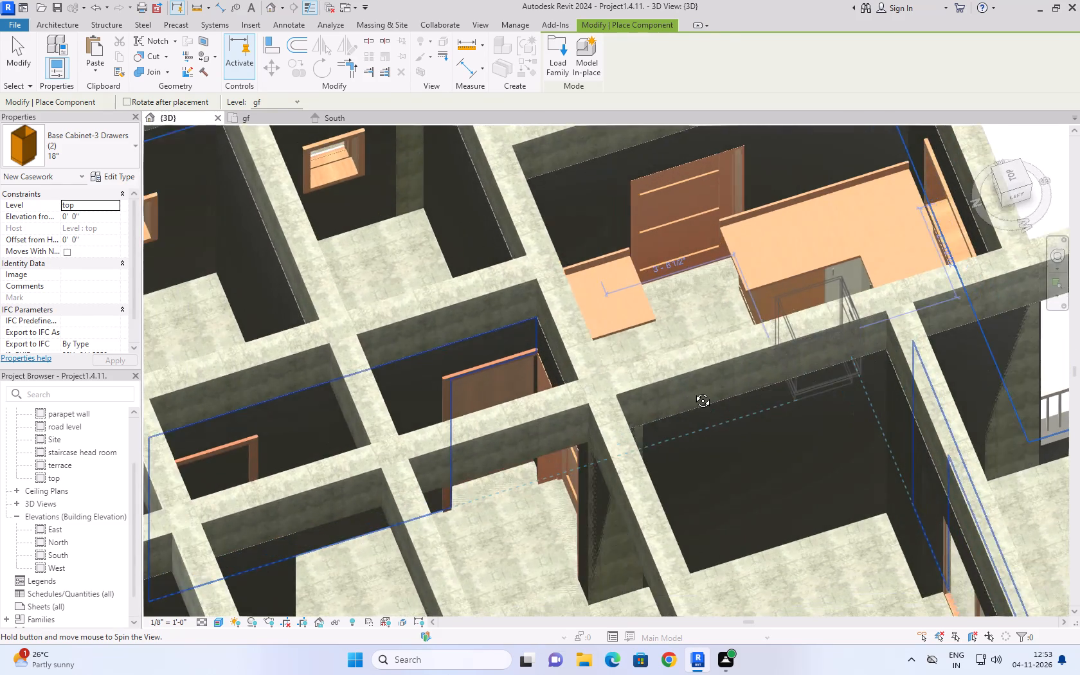
shift+middle_drag(693, 391, 730, 406)
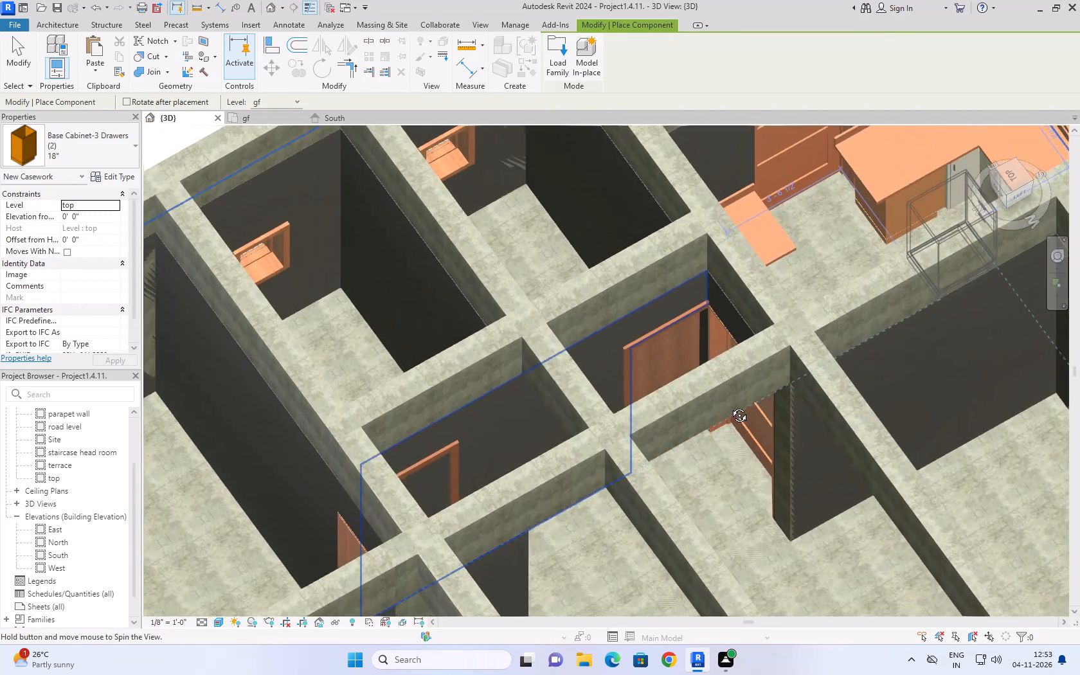
shift+middle_drag(730, 406, 732, 408)
middle_drag(809, 262, 689, 327)
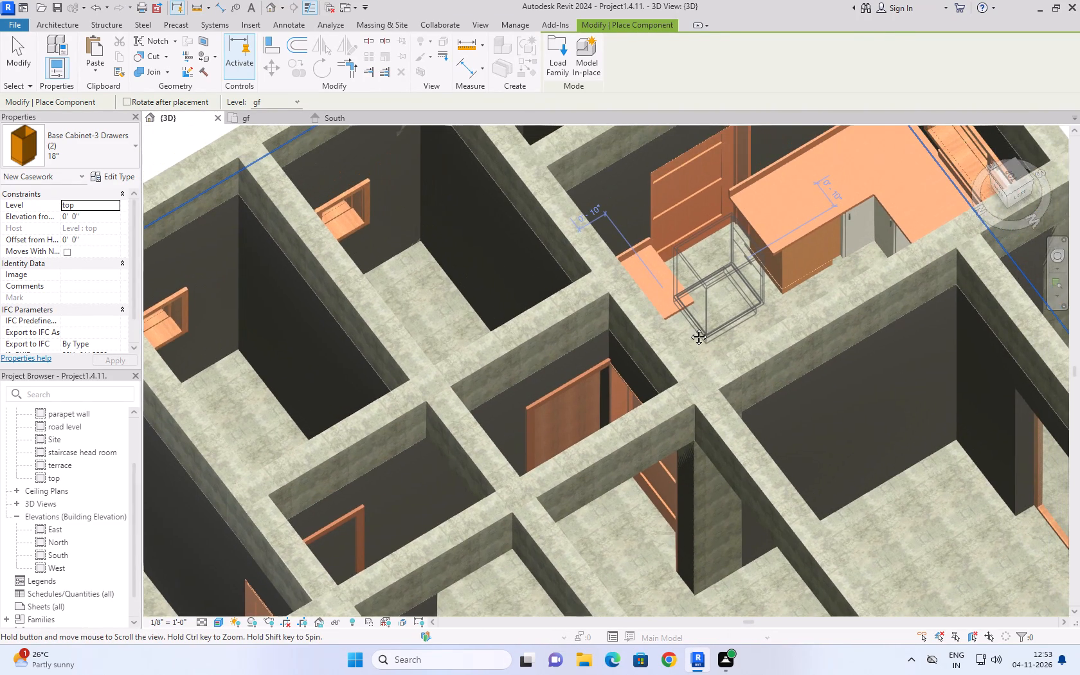
middle_drag(689, 327, 672, 337)
Delete the 18" Base Cabinet-3 Drawers(2) unit beside the corner base cabinet in the gf plan.
click(254, 120)
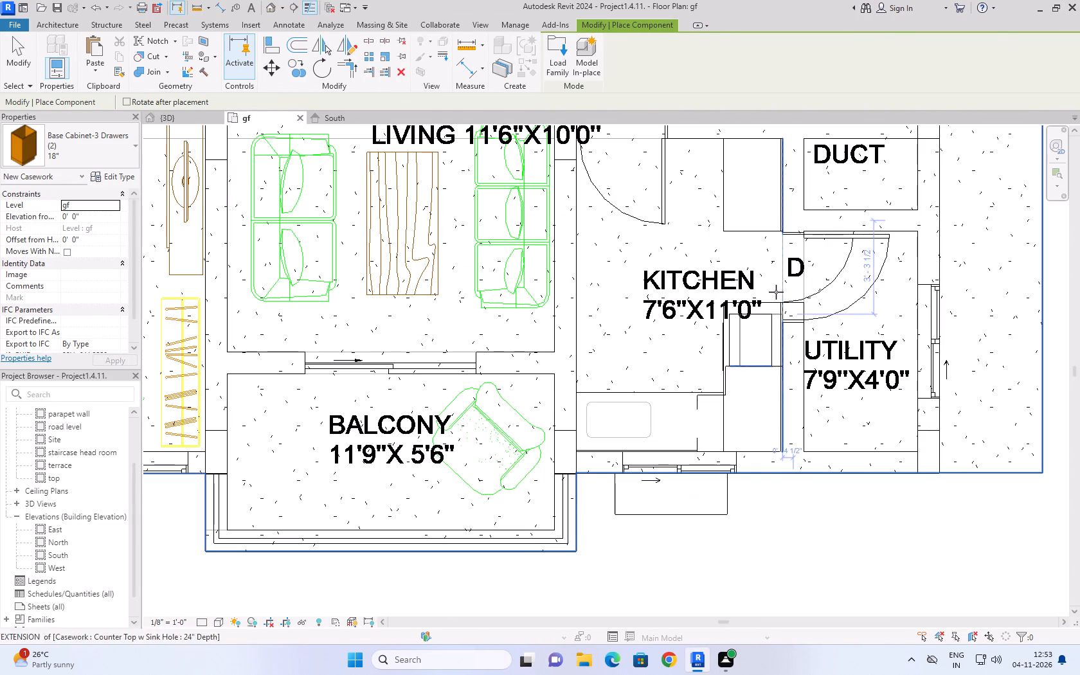
click(17, 60)
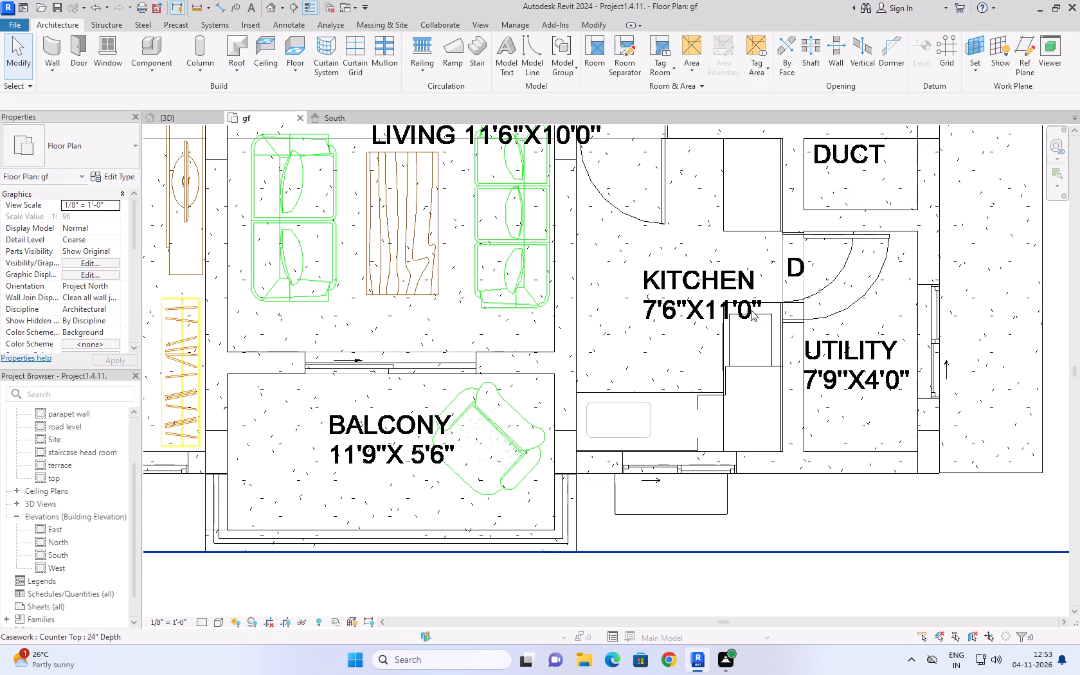
click(755, 317)
key(Delete)
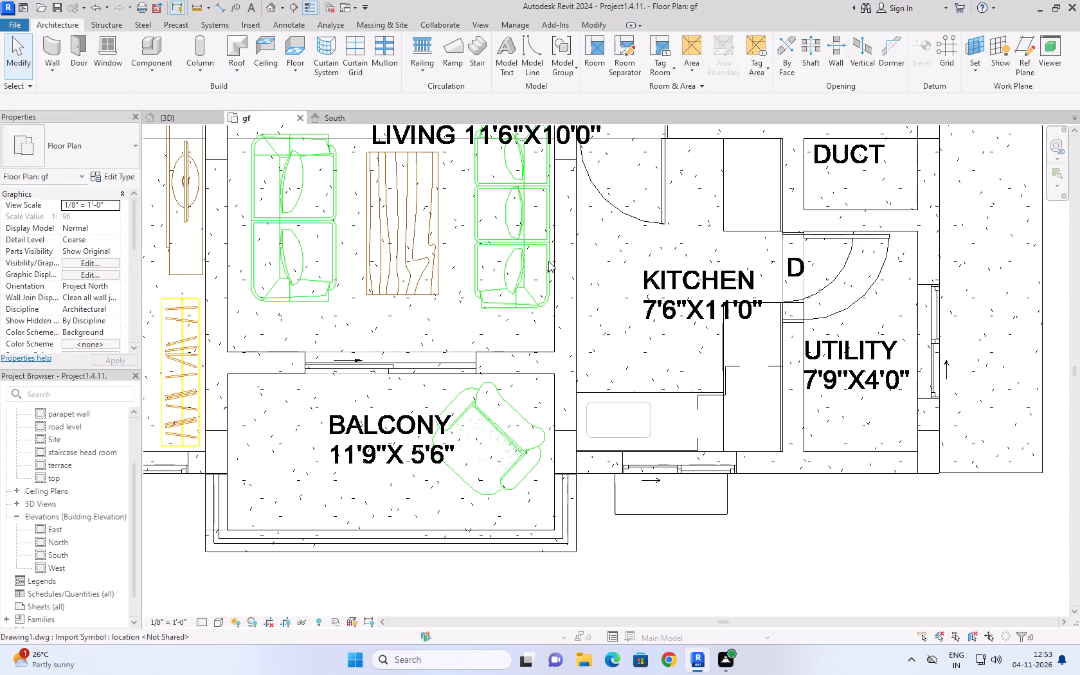
Load the Base Cabinet-3 Drawers family and place an 18" unit against the corner base cabinet, beside the utility wall.
click(145, 76)
click(178, 96)
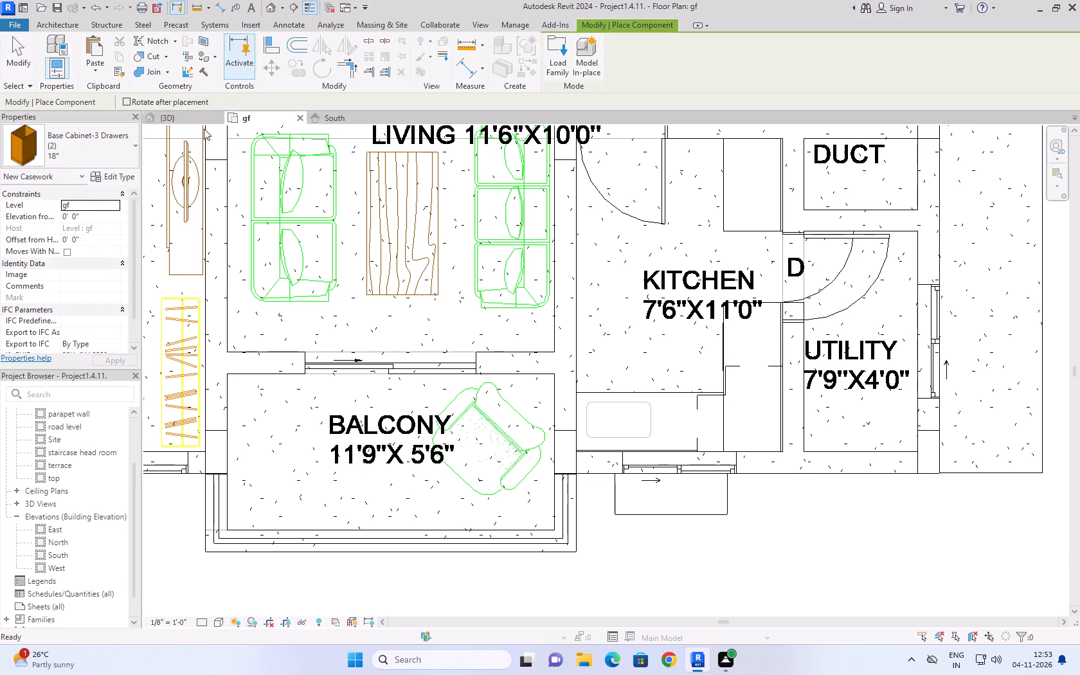
click(548, 72)
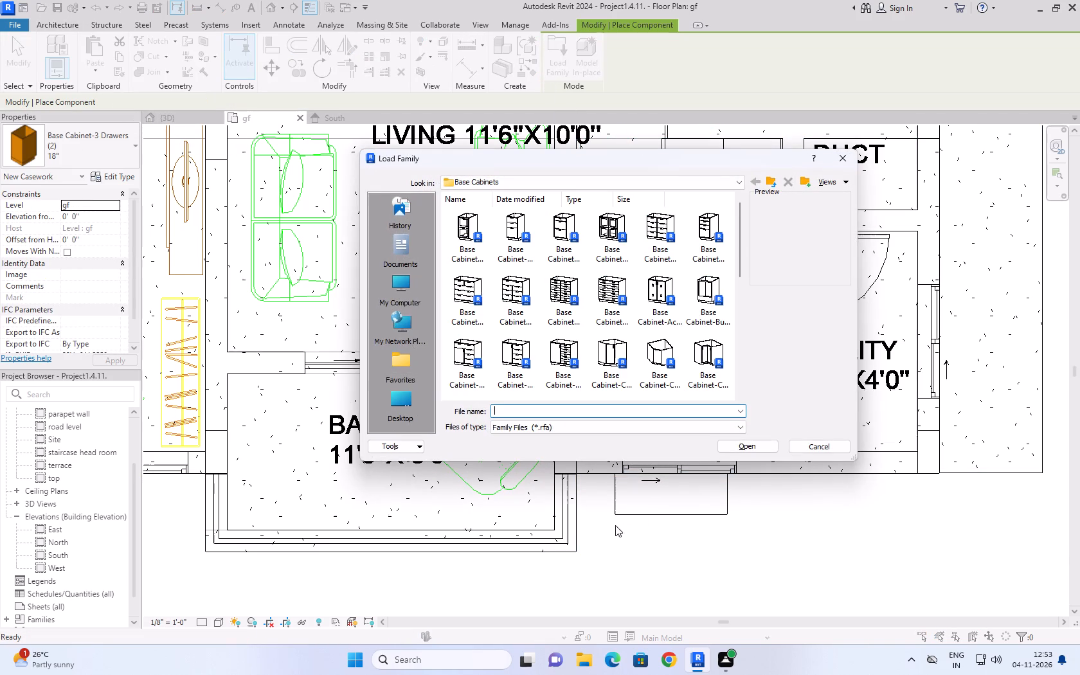
click(602, 237)
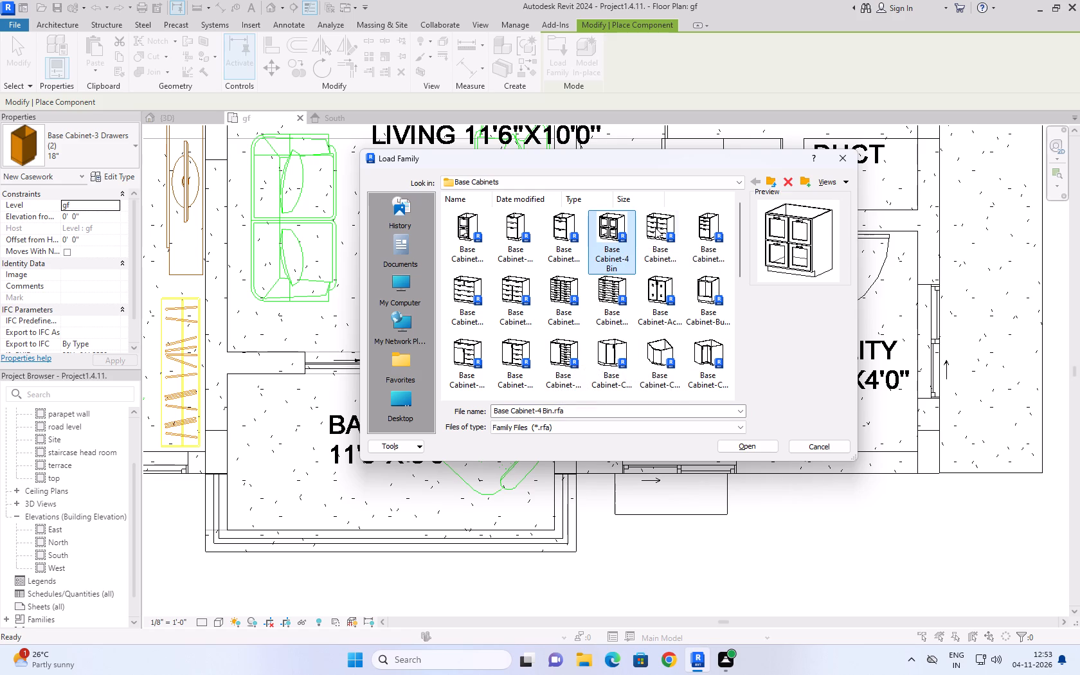
click(548, 226)
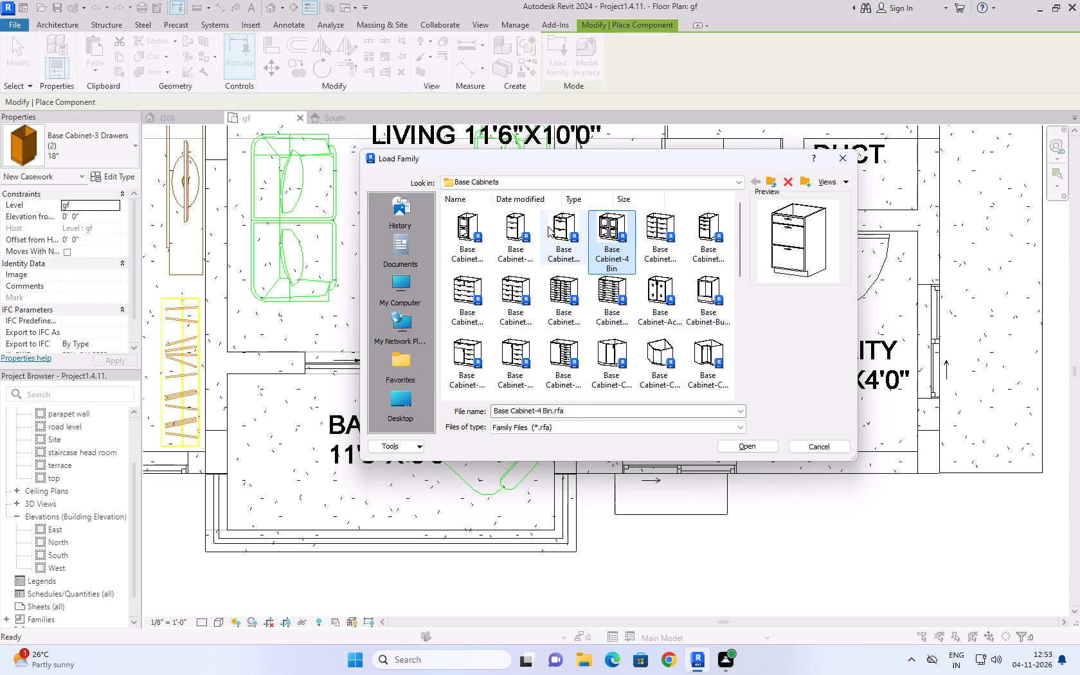
click(754, 447)
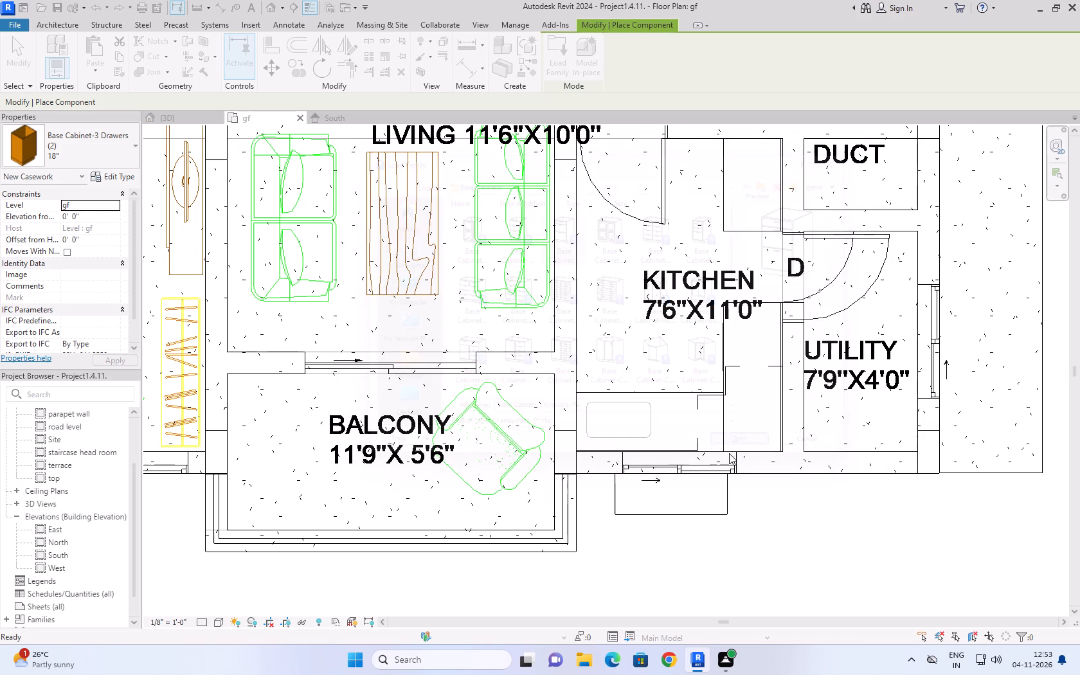
click(753, 307)
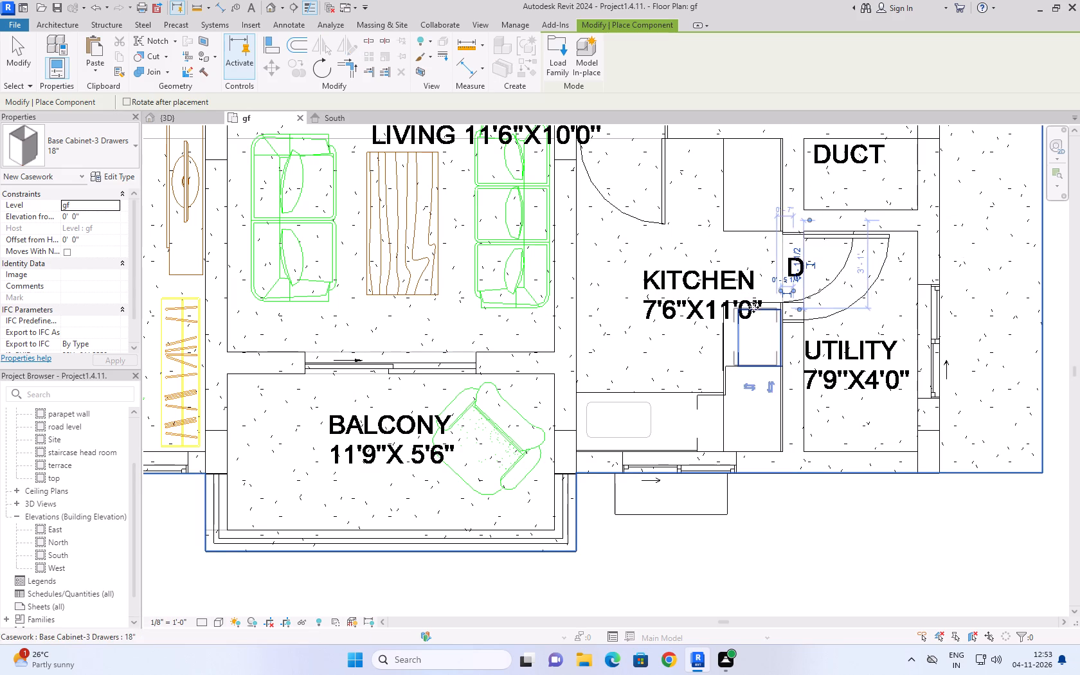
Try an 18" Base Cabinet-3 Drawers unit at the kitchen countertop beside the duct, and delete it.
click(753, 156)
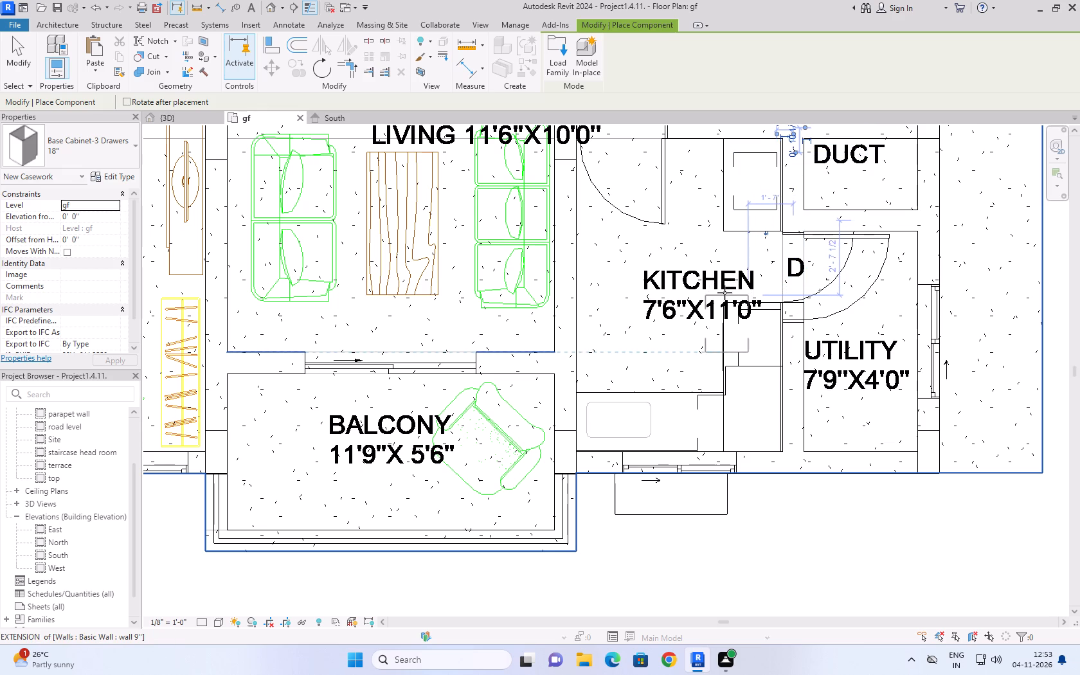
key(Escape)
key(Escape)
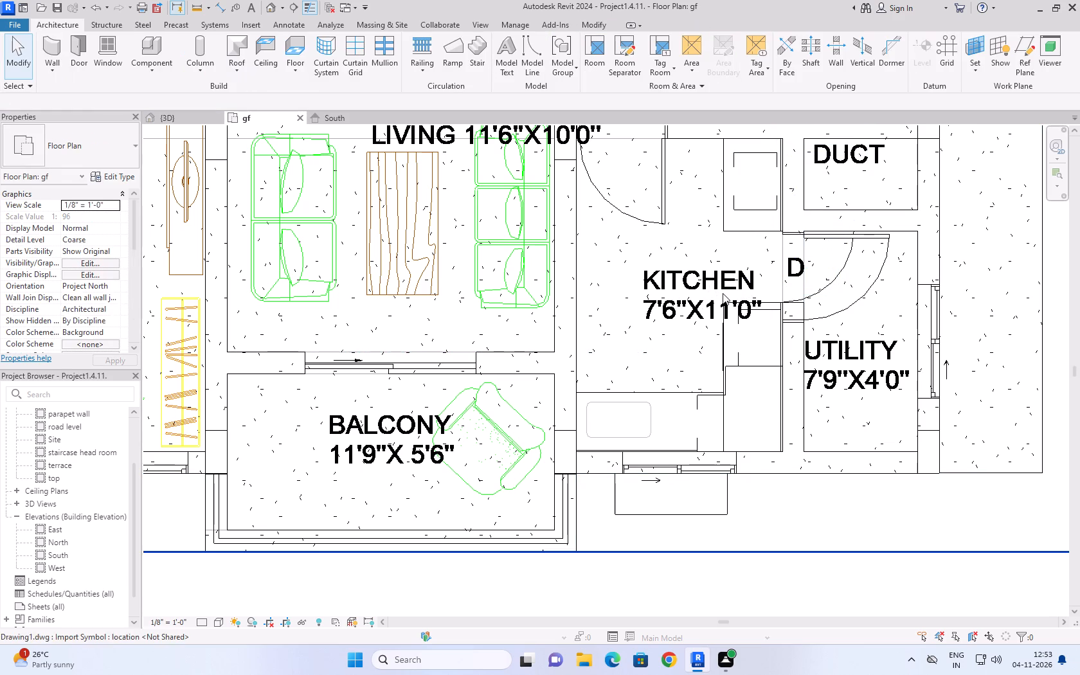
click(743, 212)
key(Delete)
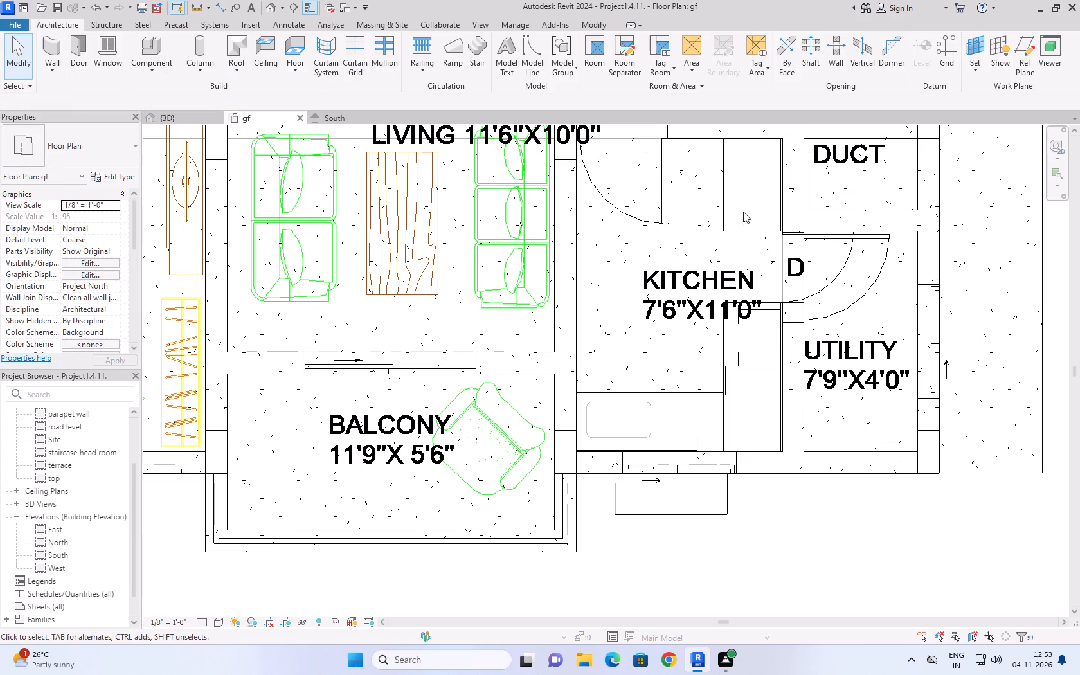
Load the Base Cabinet-Combo01 family and place a rotated 30" unit under the kitchen countertop beside the duct.
click(156, 73)
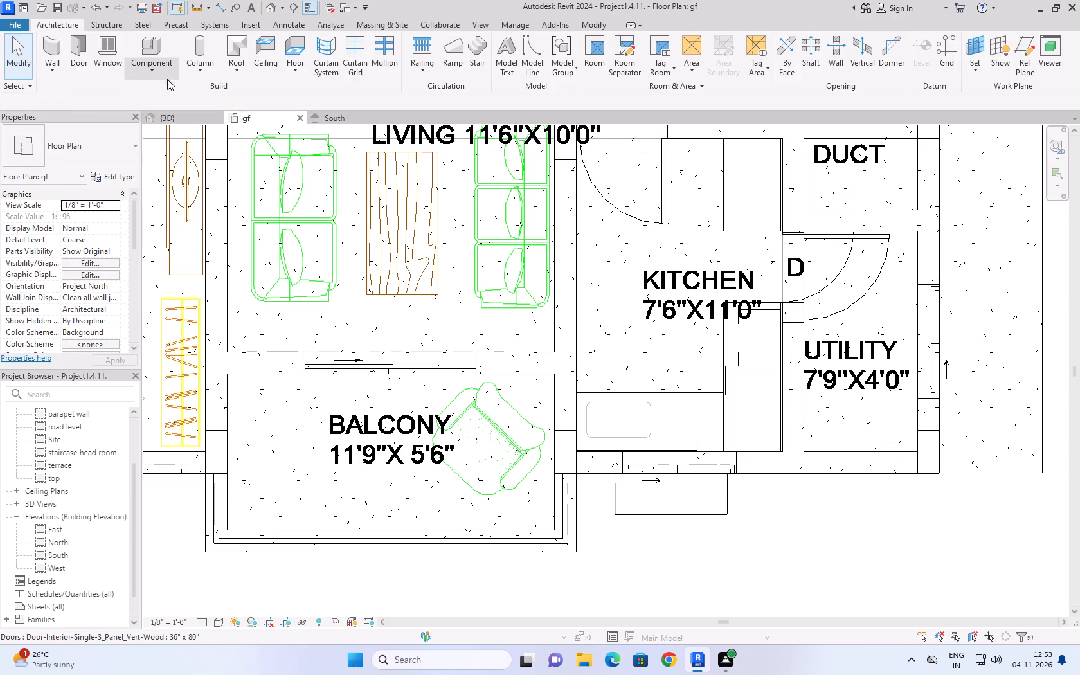
click(167, 80)
click(171, 87)
click(555, 56)
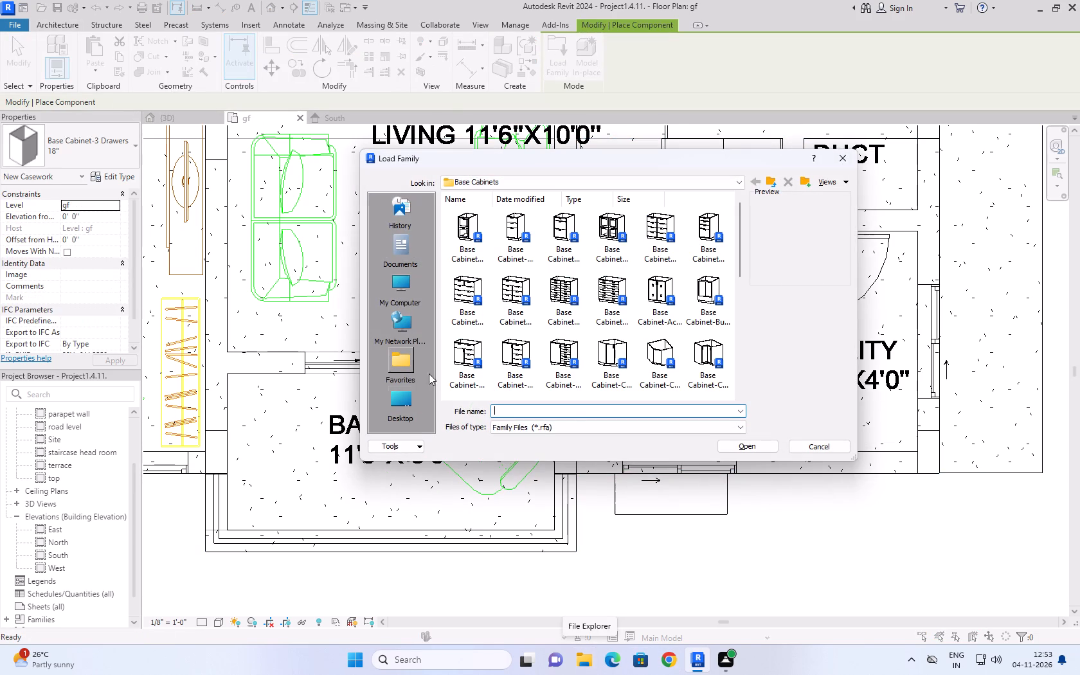
click(465, 318)
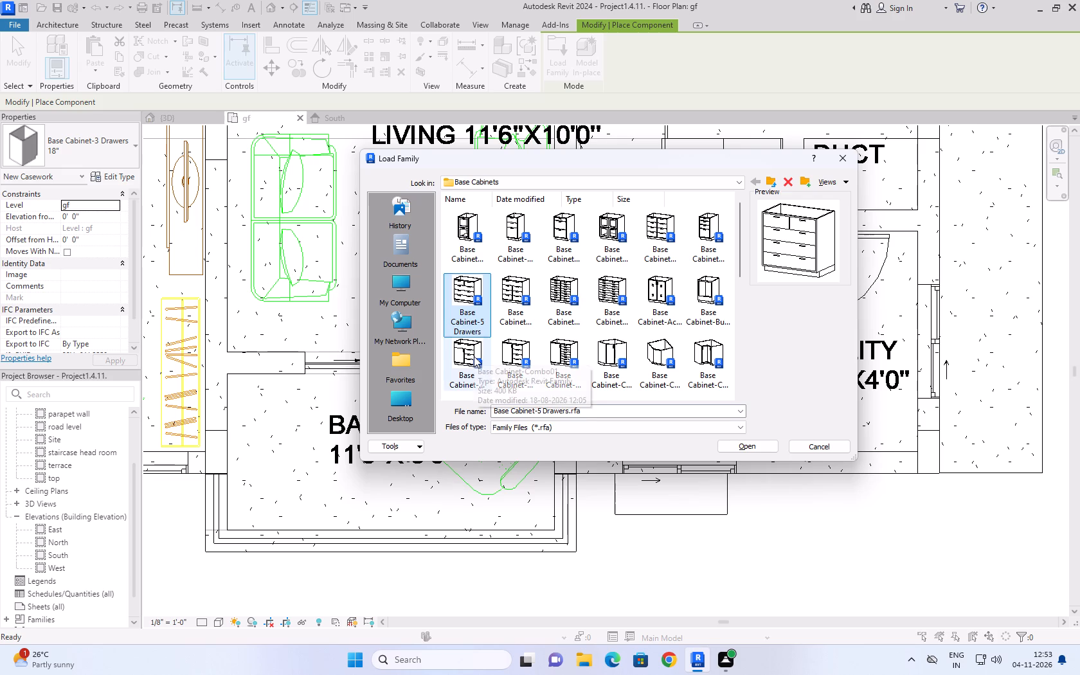
click(474, 356)
click(741, 439)
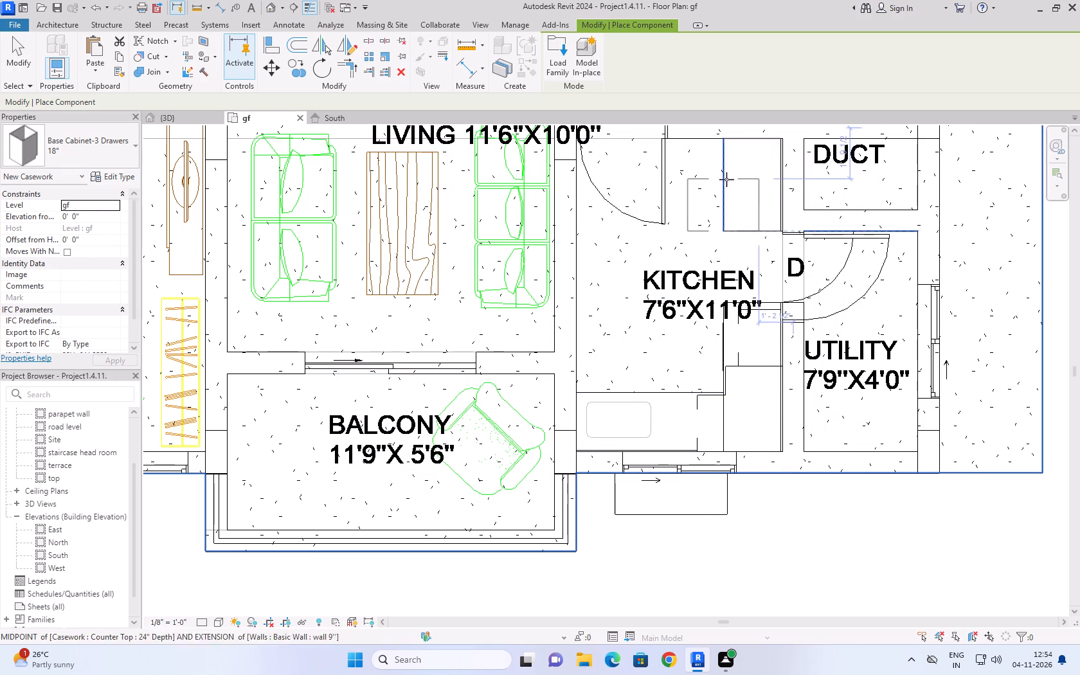
key(space)
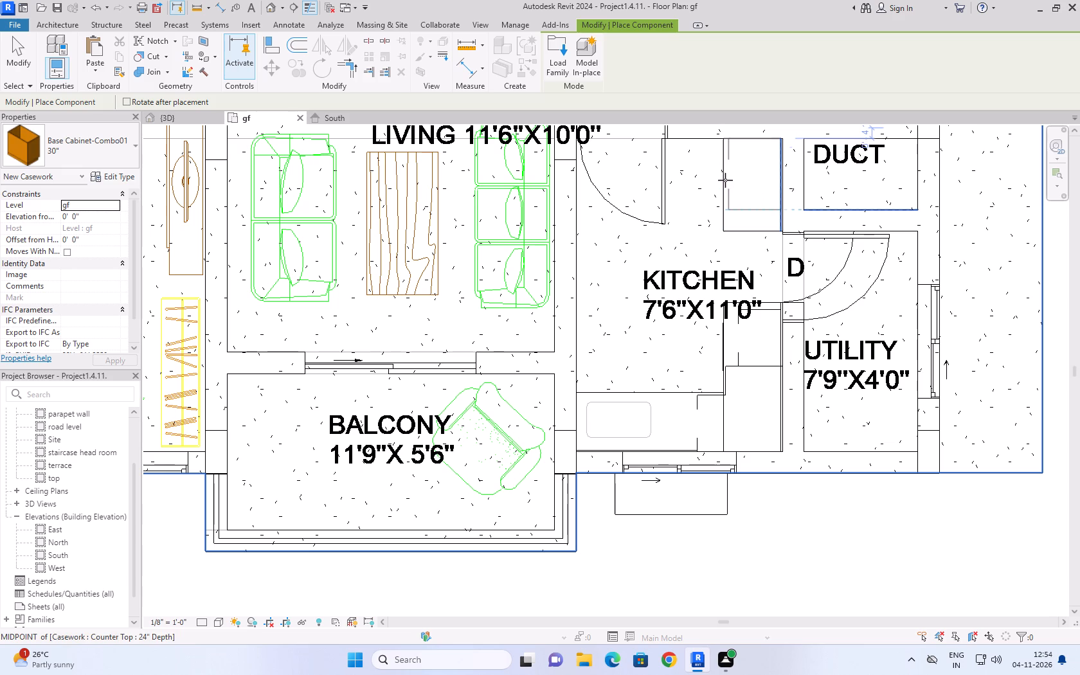
click(725, 179)
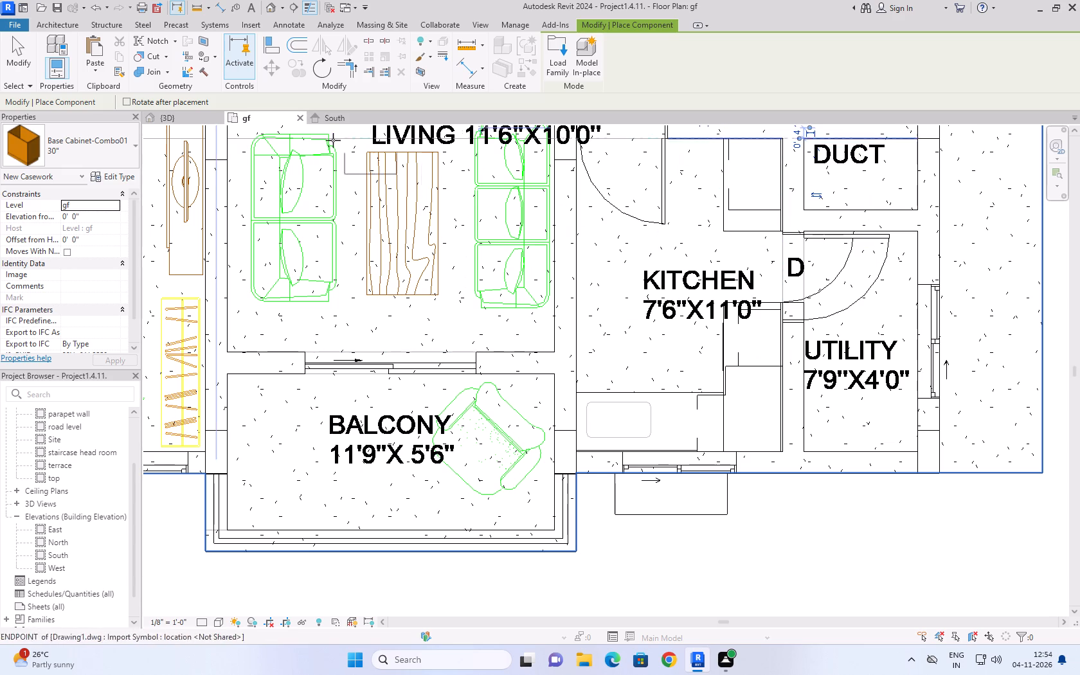
In the 3D view, rotate the 18" Base Cabinet-3 Drawers unit so its drawer fronts face the duct-side countertop.
click(192, 121)
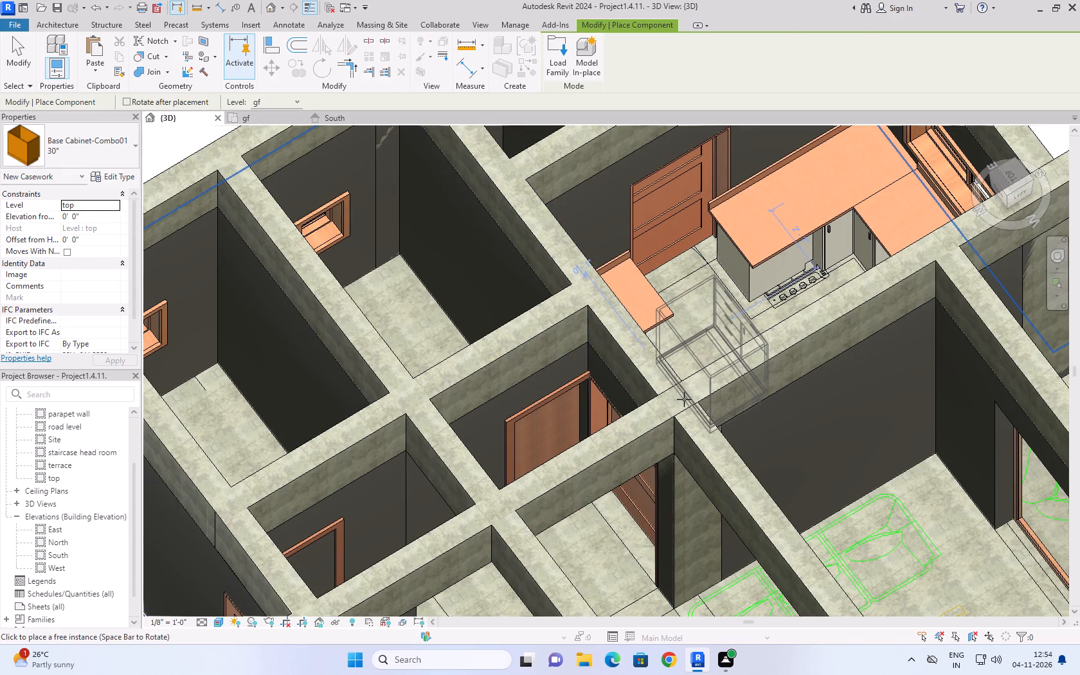
key(Escape)
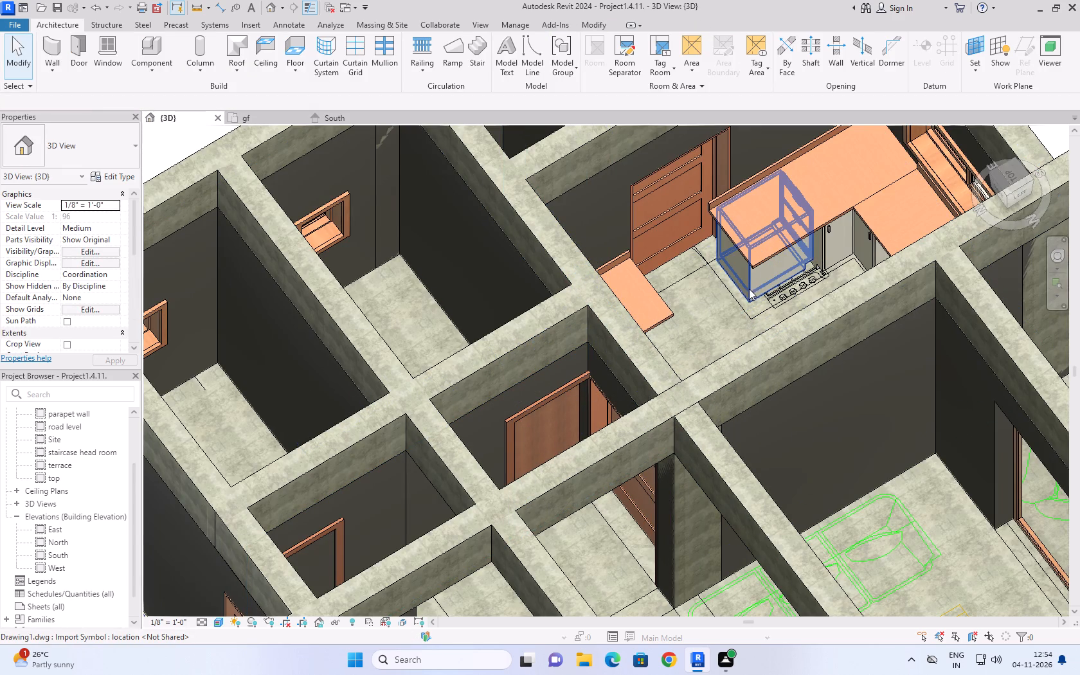
click(748, 289)
key(space)
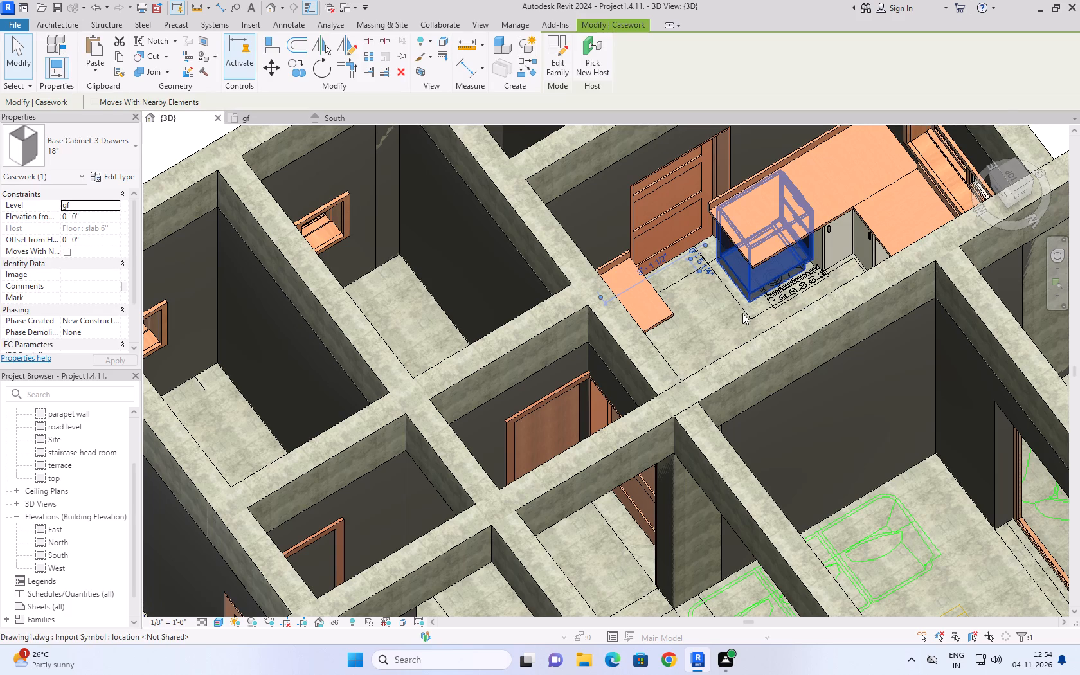
key(space)
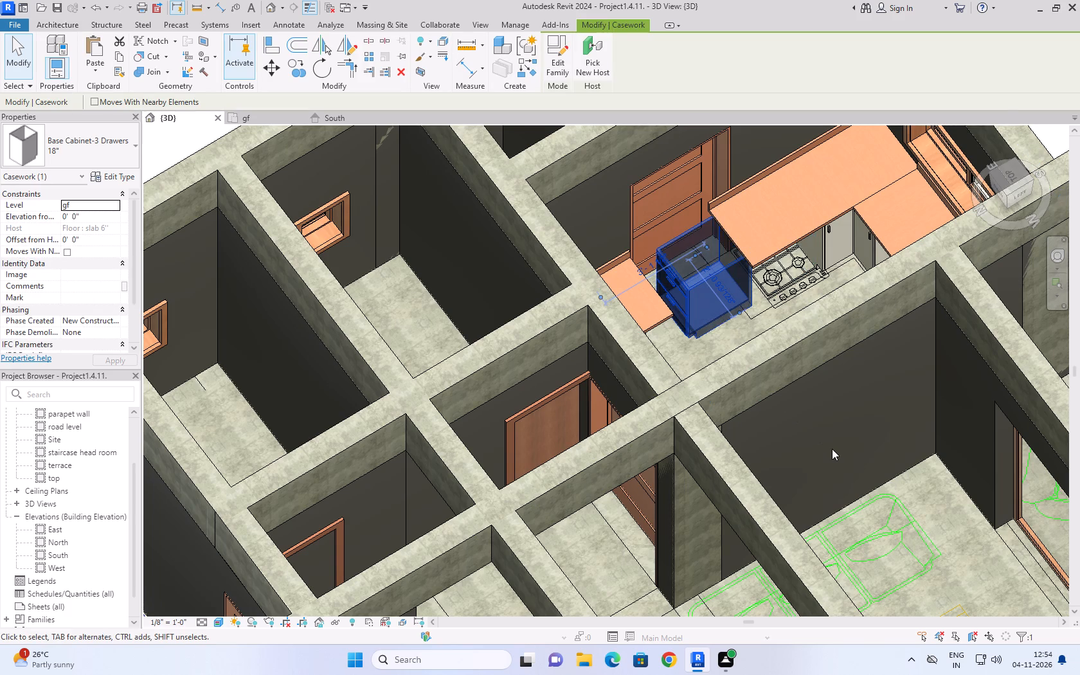
key(space)
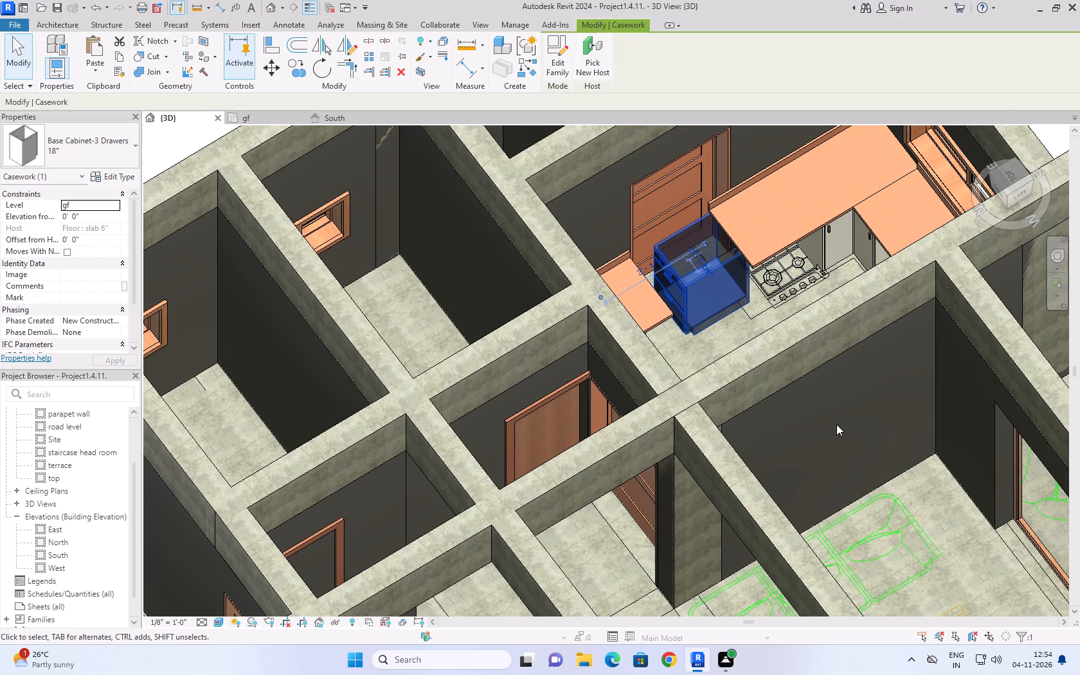
key(space)
key(space)
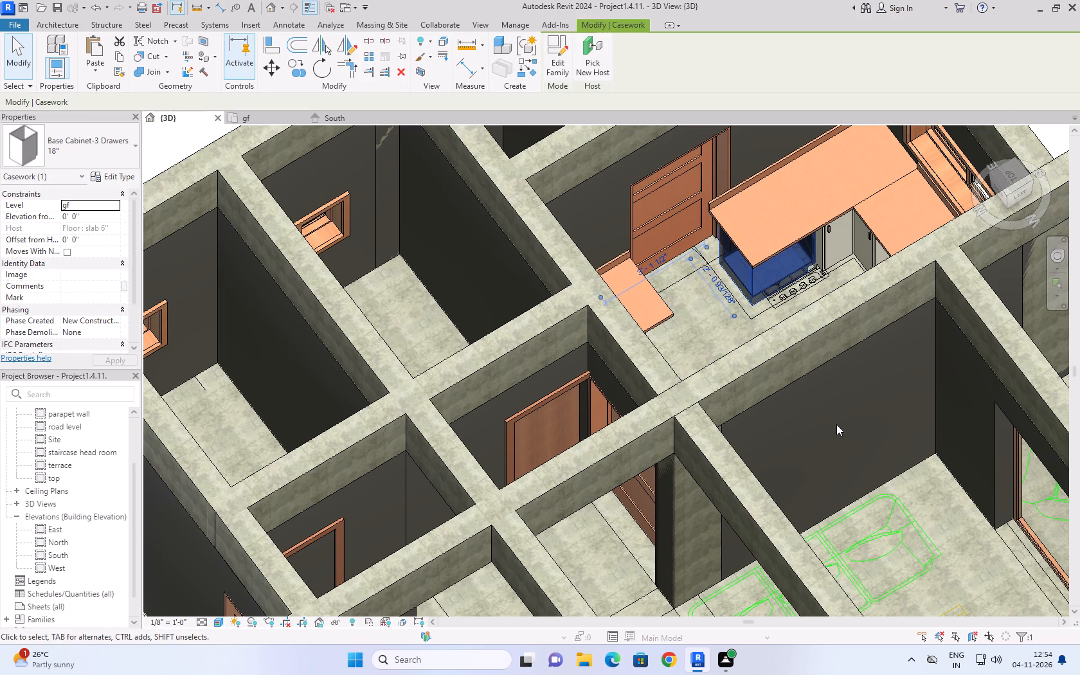
key(space)
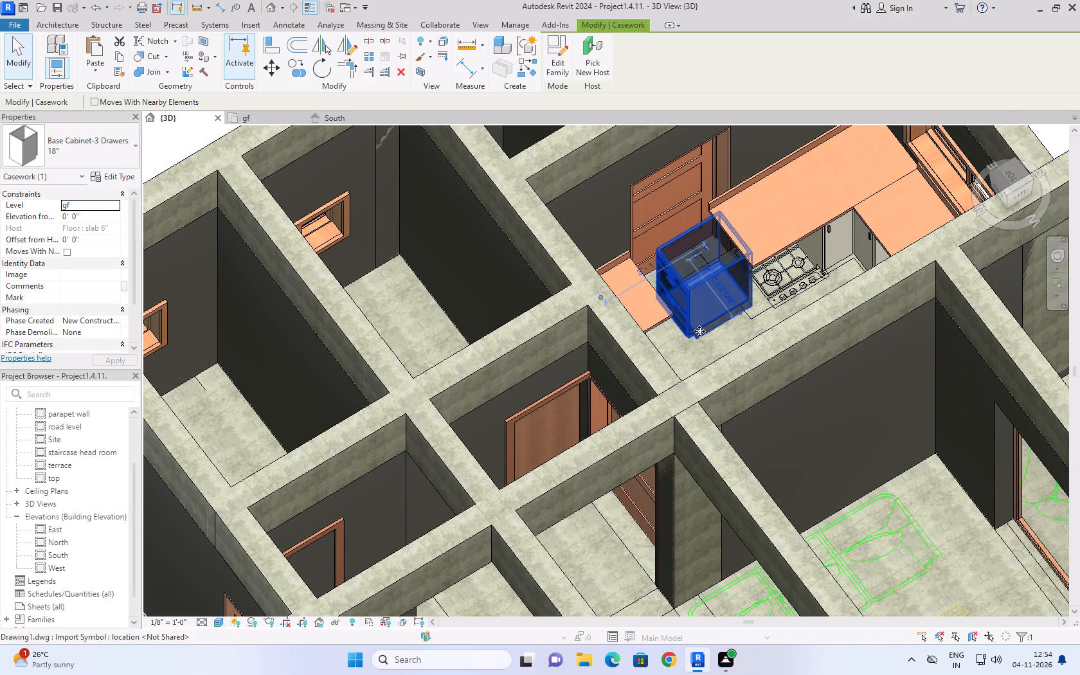
click(15, 55)
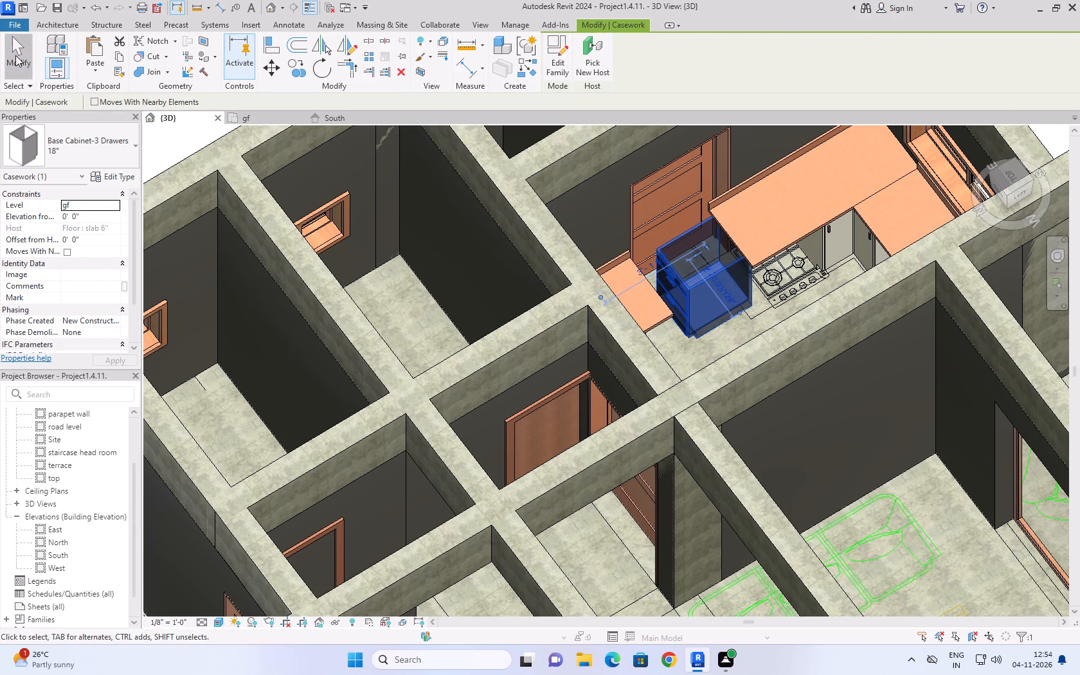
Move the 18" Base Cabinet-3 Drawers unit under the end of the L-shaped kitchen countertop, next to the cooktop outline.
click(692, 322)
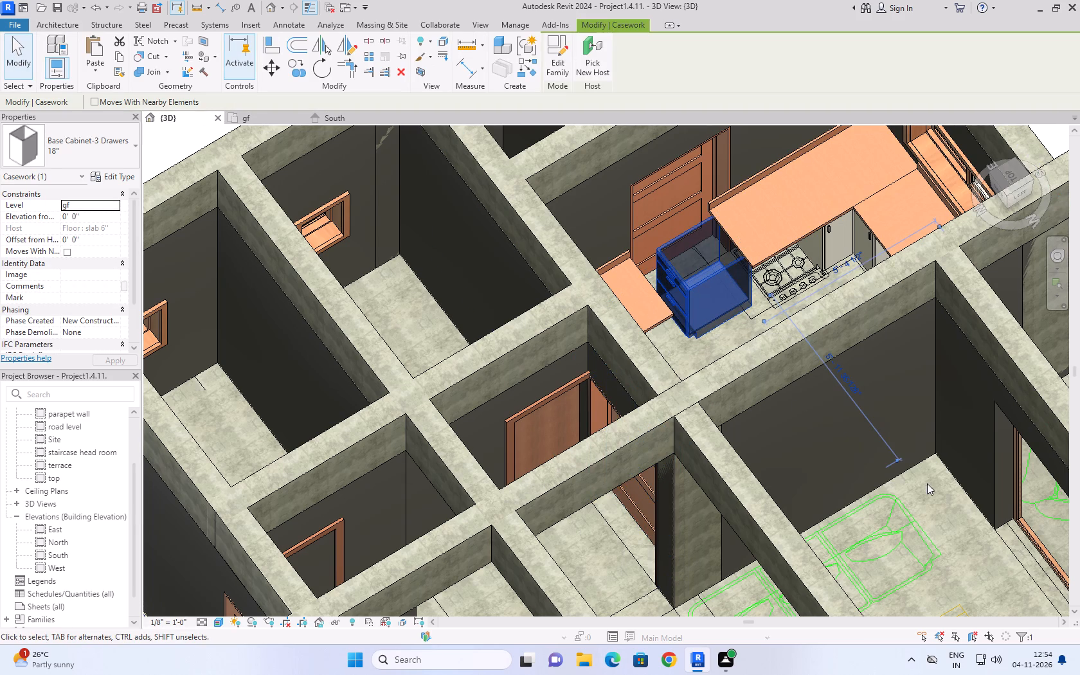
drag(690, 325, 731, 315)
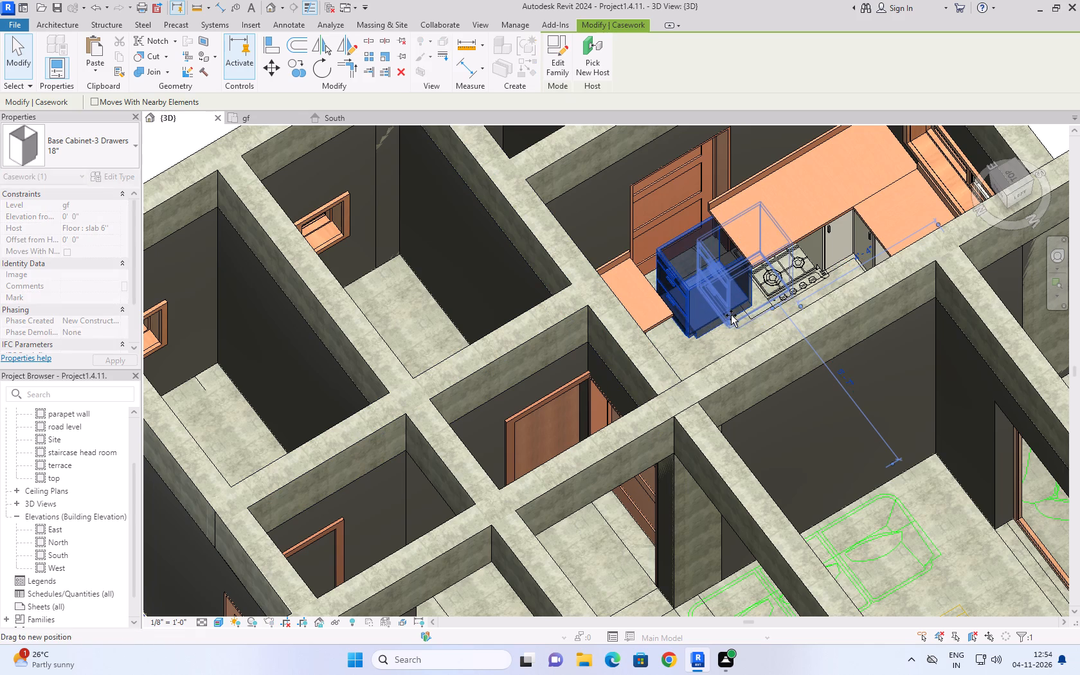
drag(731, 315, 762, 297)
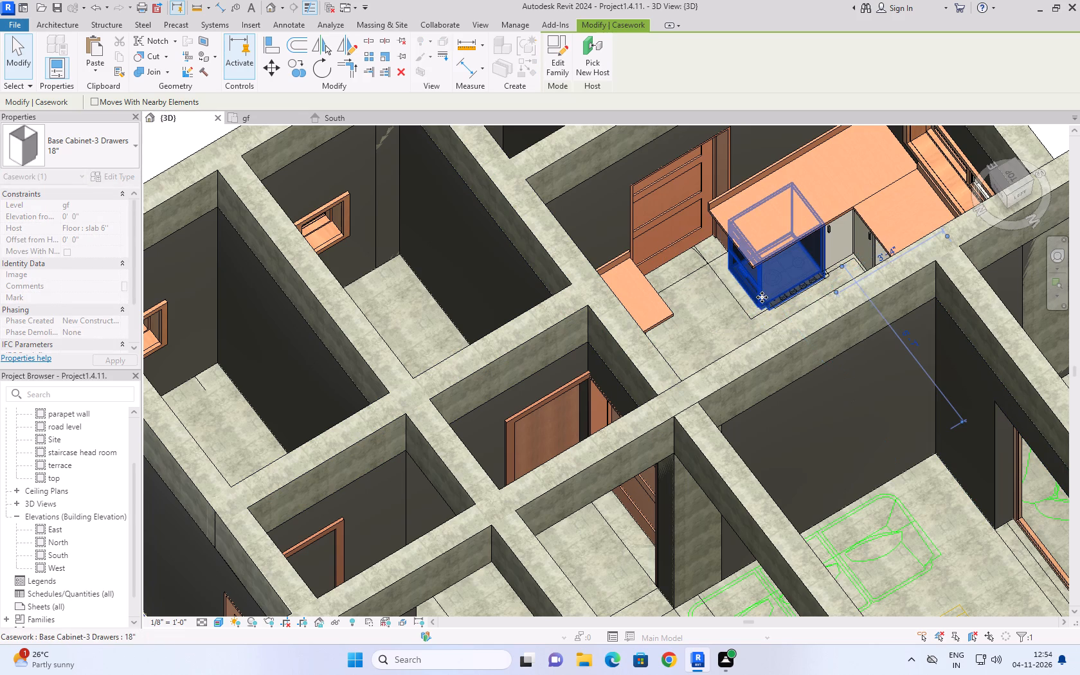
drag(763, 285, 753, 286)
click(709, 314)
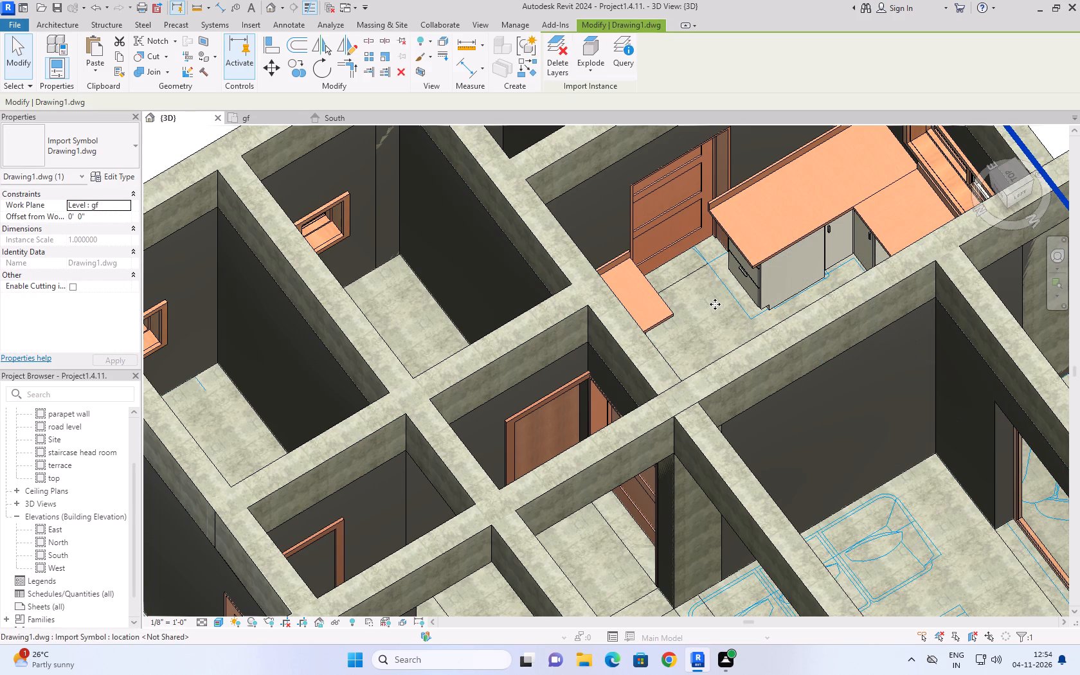
In the 3D view, rotate the 30" Base Cabinet-Combo01 unit under the duct-side countertop by a half turn.
shift+middle_drag(717, 310, 652, 312)
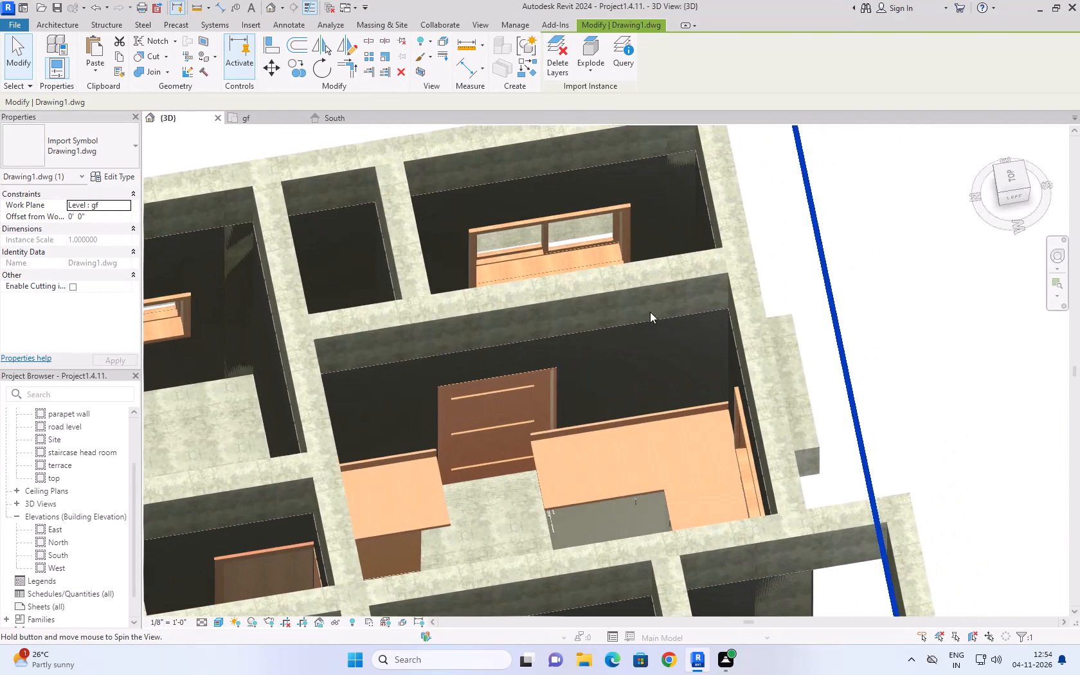
shift+middle_drag(404, 559, 327, 518)
shift+right_drag(335, 515, 327, 518)
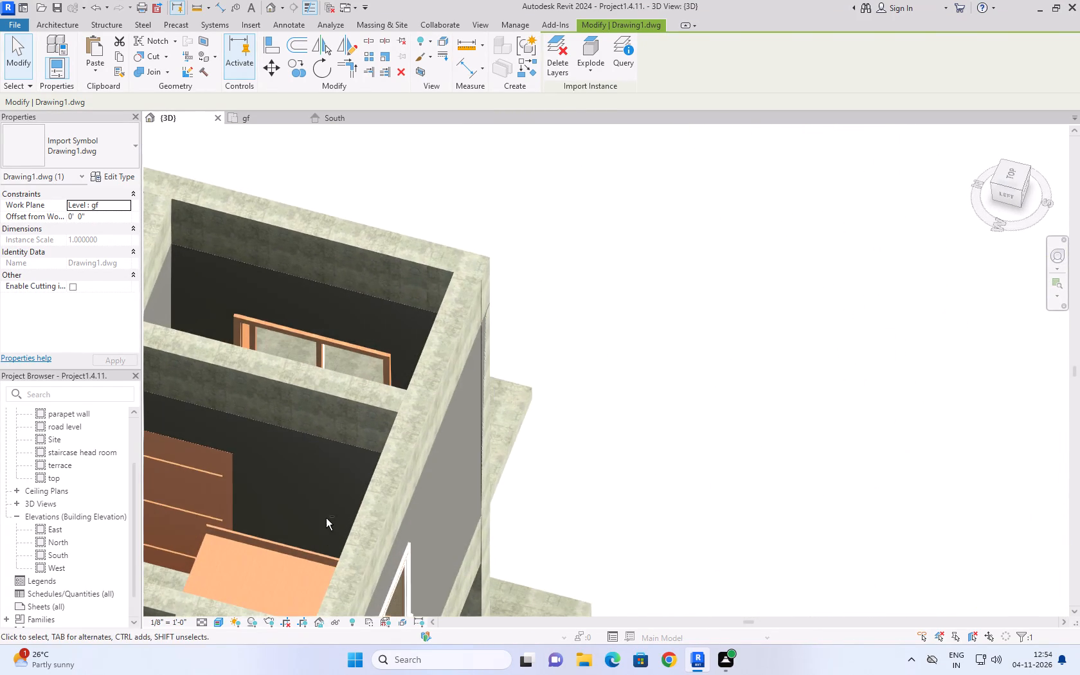
scroll(320, 459, down, 1)
middle_drag(320, 459, 678, 331)
shift+middle_drag(652, 390, 603, 457)
shift+scroll(639, 414, down, 1)
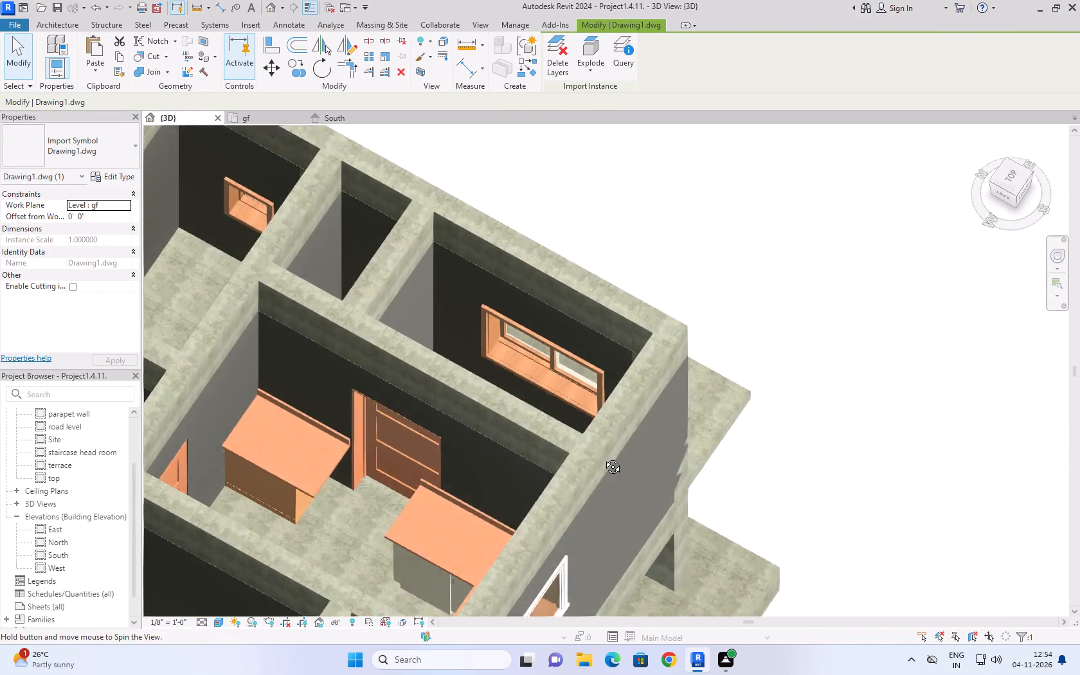
shift+middle_drag(603, 457, 595, 467)
middle_drag(249, 514, 297, 500)
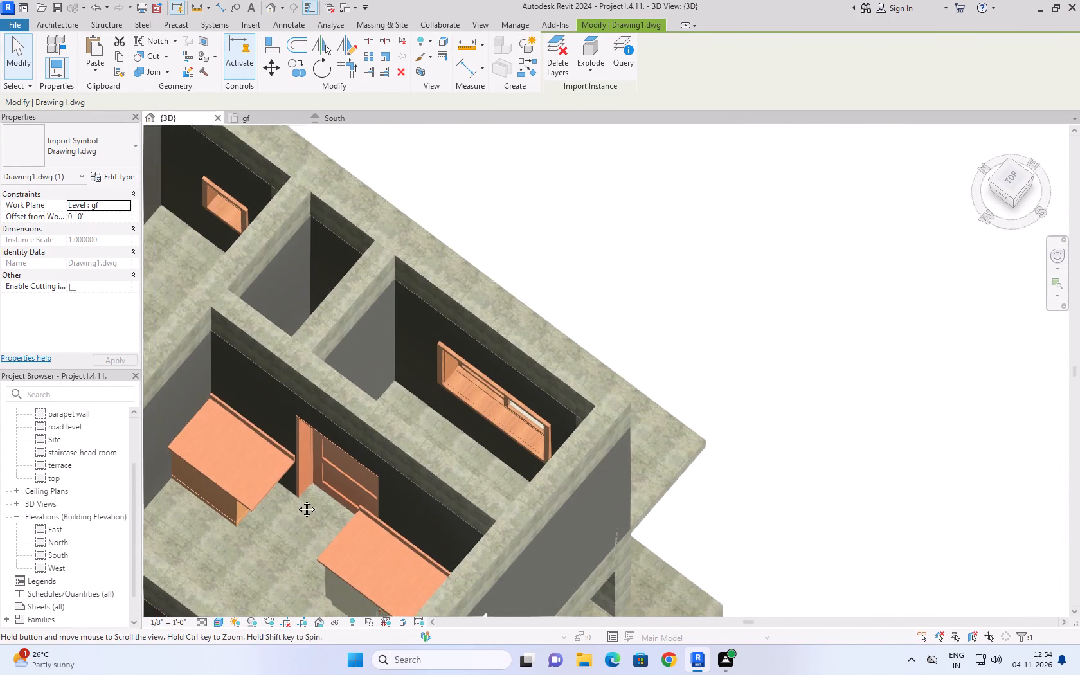
middle_drag(297, 500, 505, 427)
scroll(406, 472, down, 1)
shift+middle_drag(451, 540, 417, 449)
click(361, 291)
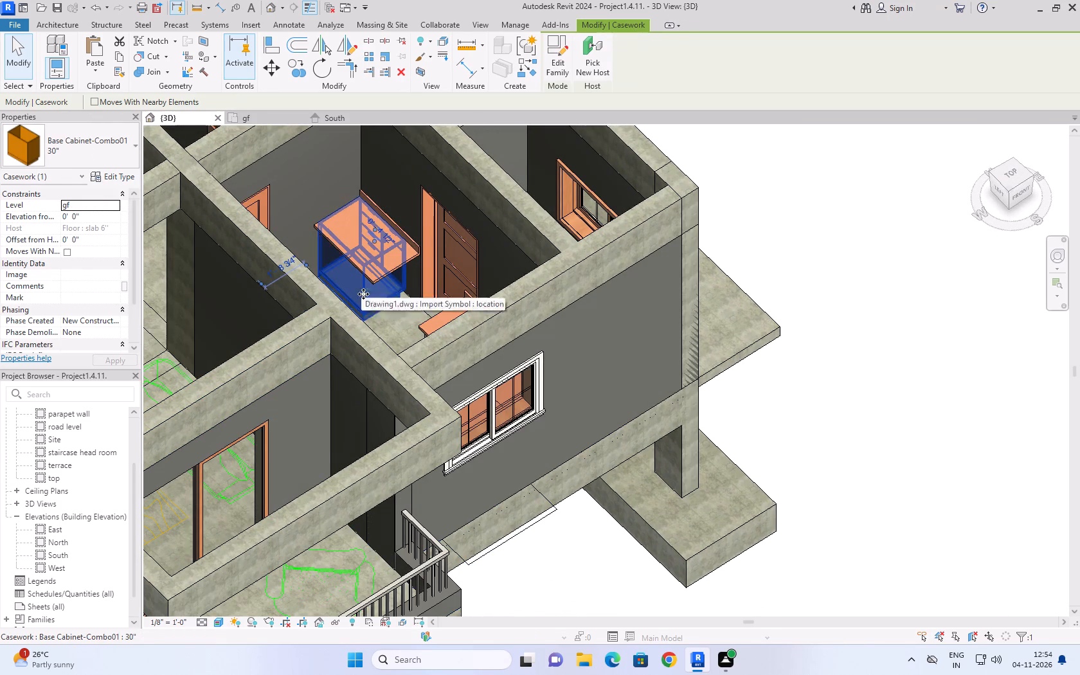
key(space)
key(space)
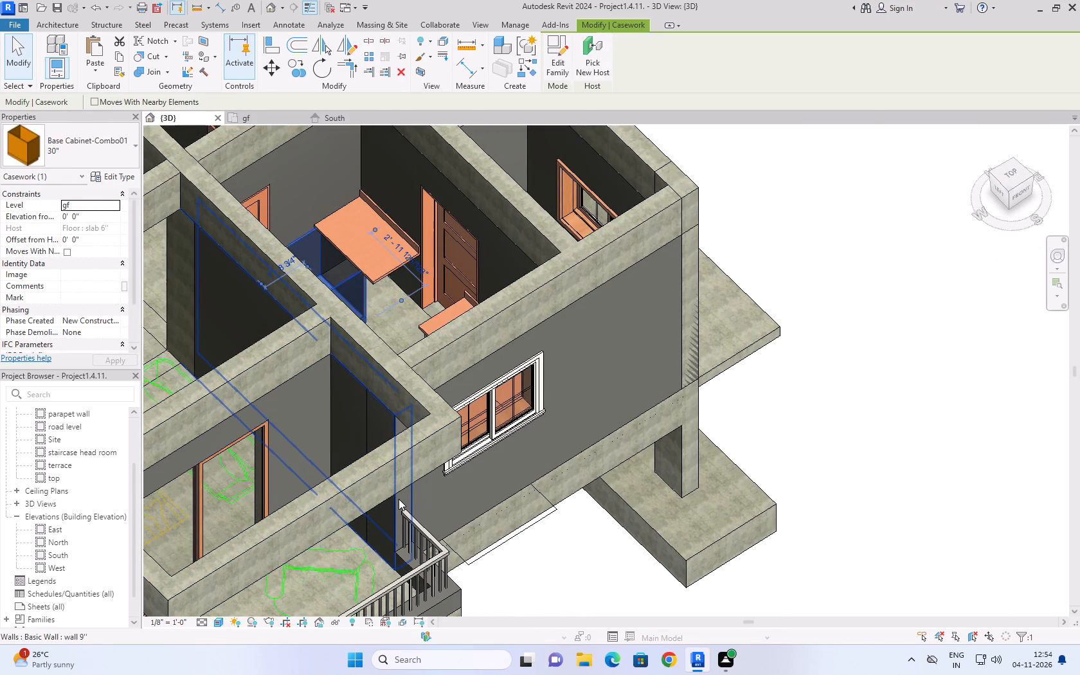
shift+middle_drag(496, 407, 456, 434)
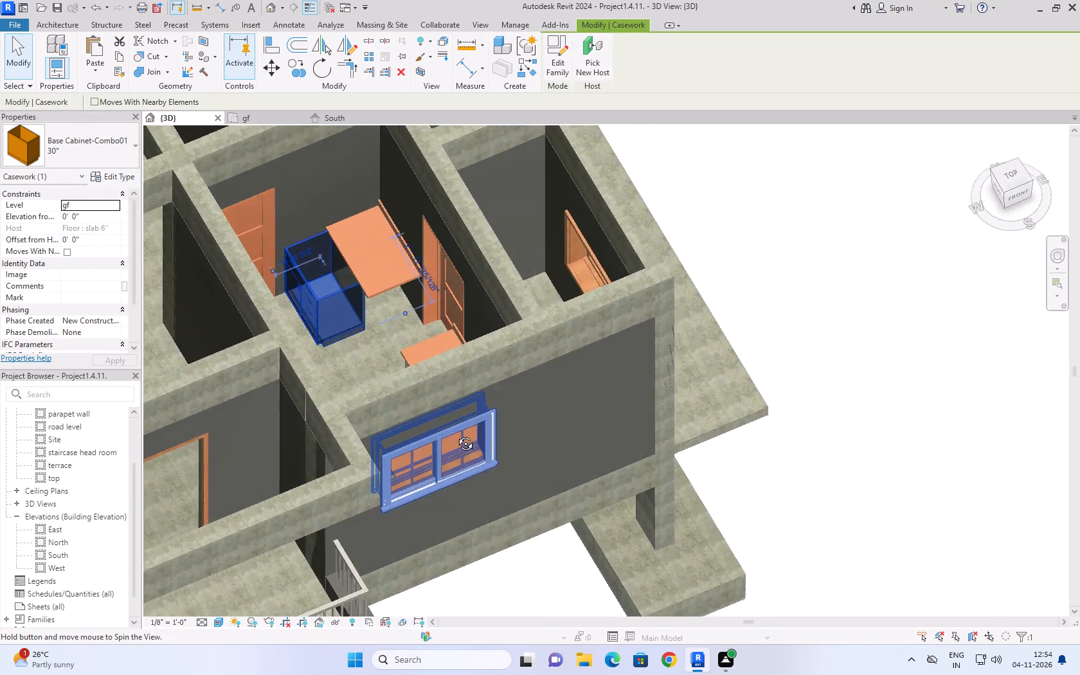
shift+middle_drag(456, 434, 435, 489)
shift+scroll(444, 438, down, 1)
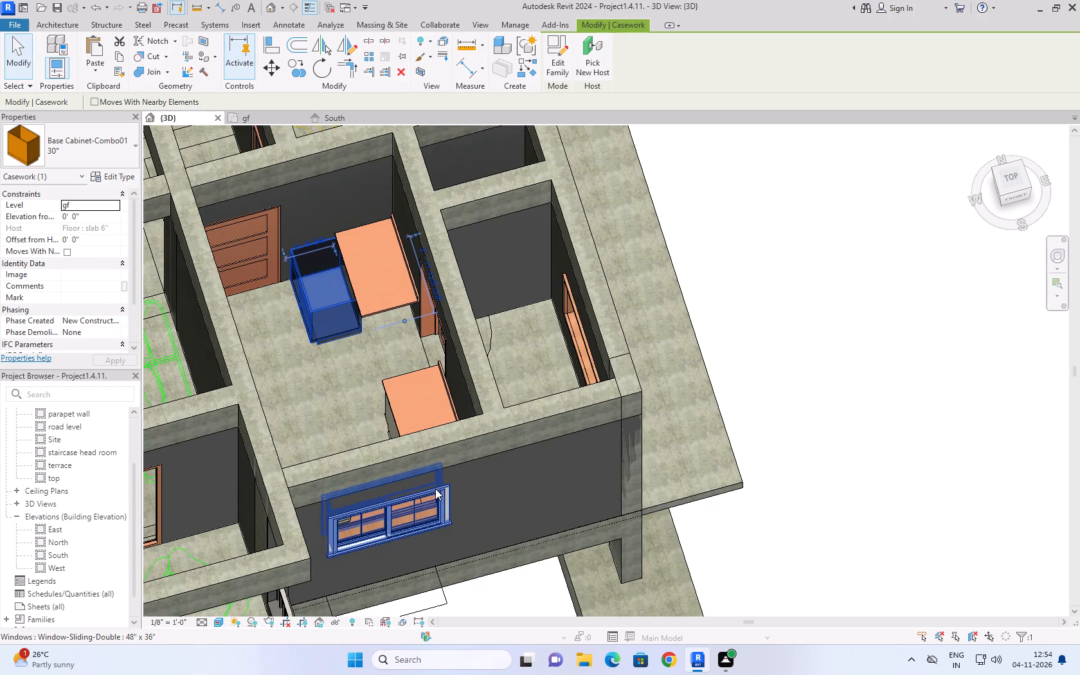
In the gf floor plan, move the 30" Base Cabinet-Combo01 unit against the duct wall, under the kitchen countertop's upper corner.
click(254, 118)
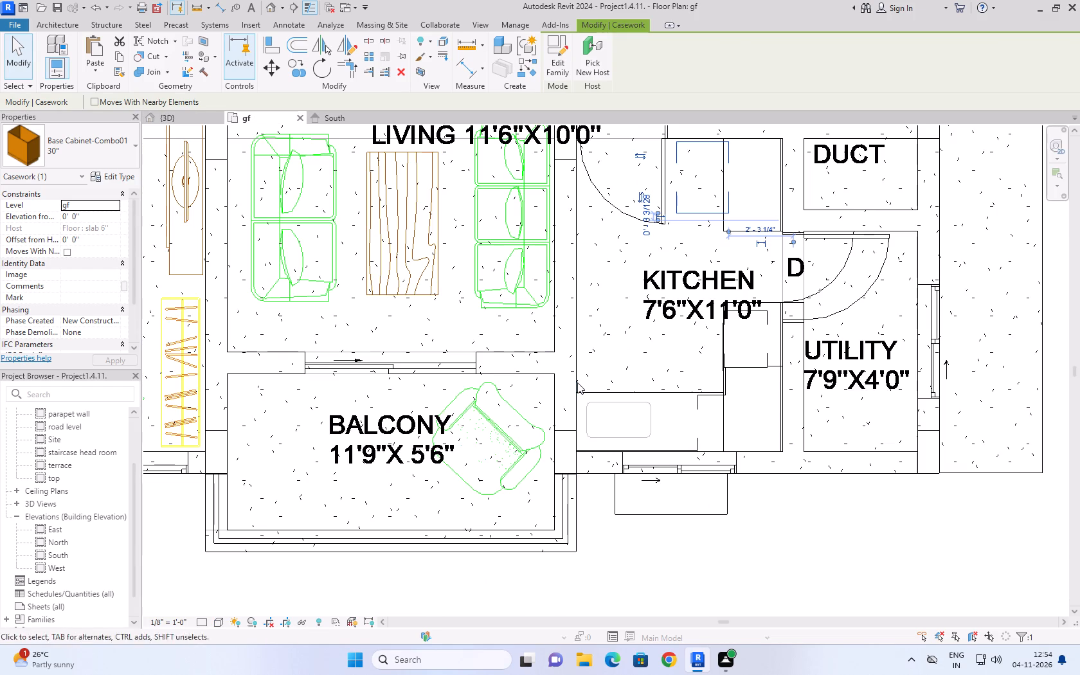
middle_drag(616, 311, 487, 465)
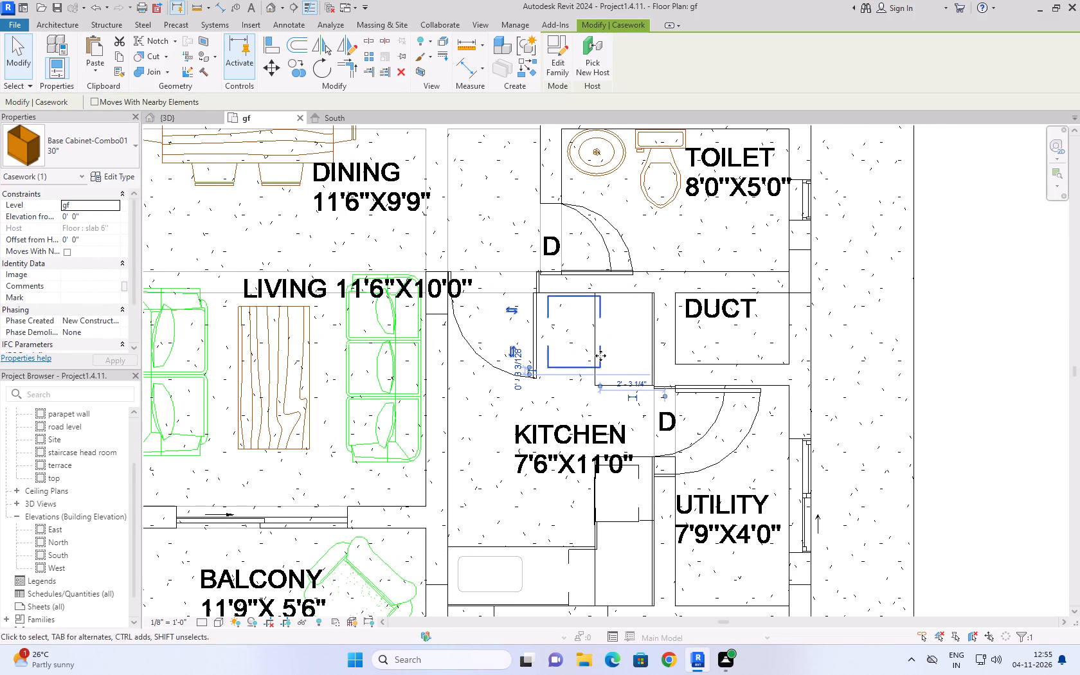
drag(597, 352, 608, 348)
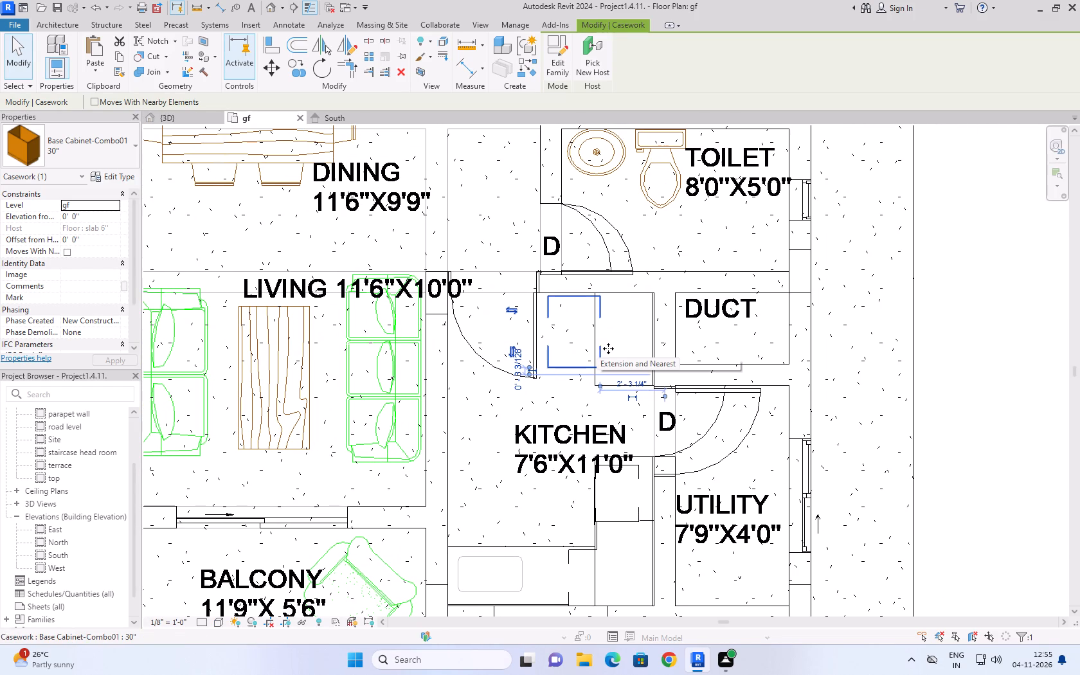
drag(608, 348, 645, 351)
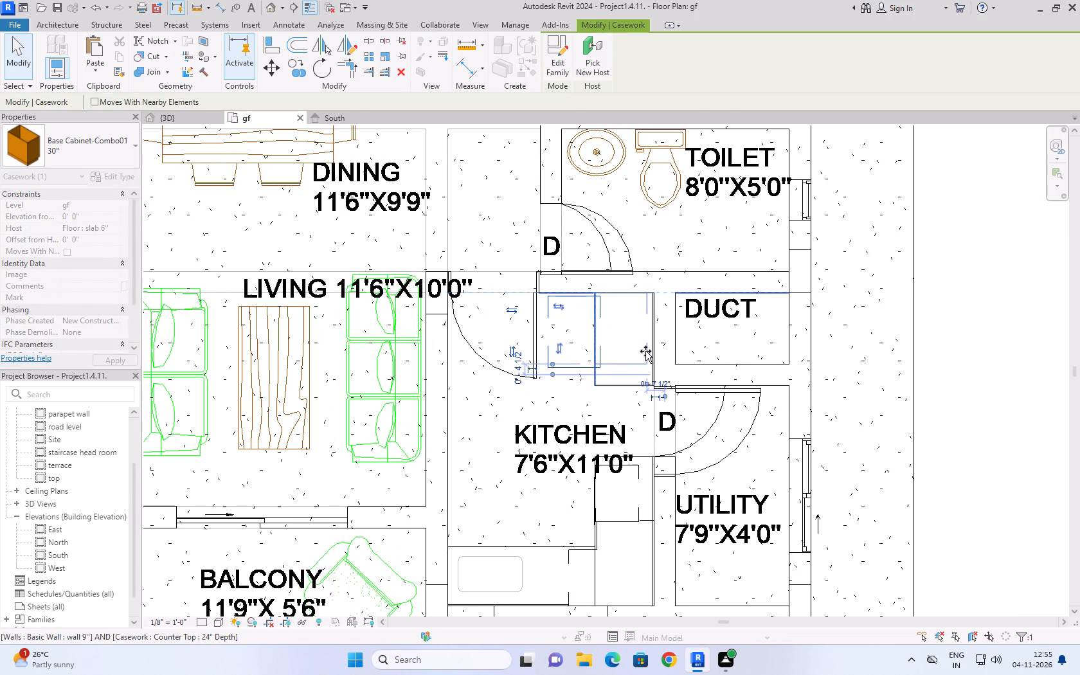
drag(645, 351, 648, 352)
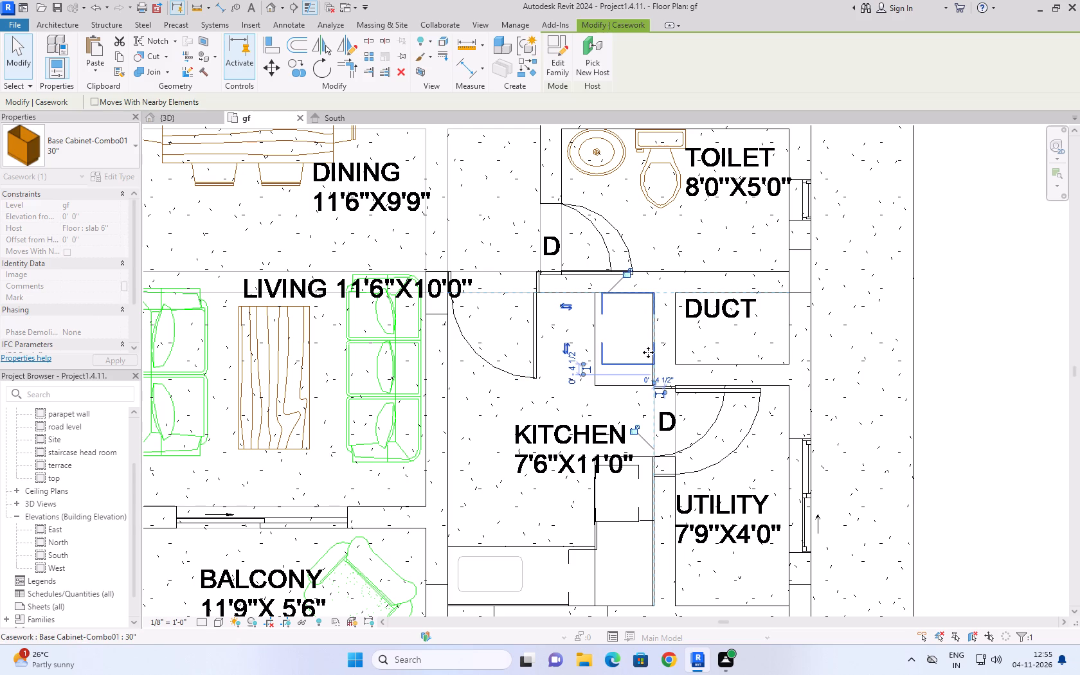
click(994, 283)
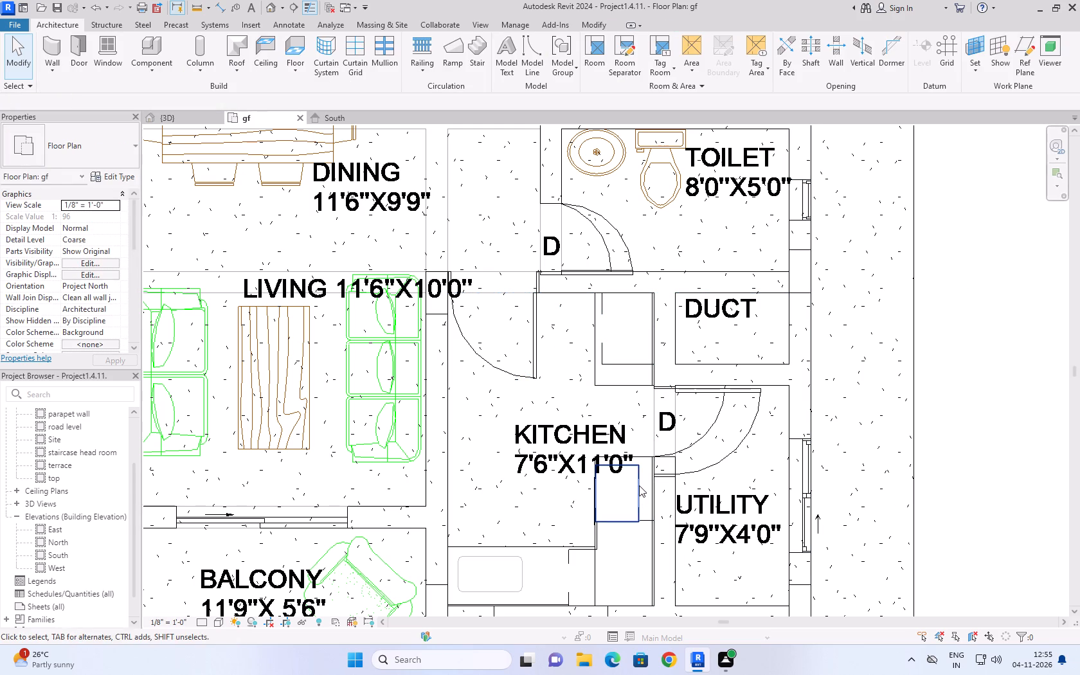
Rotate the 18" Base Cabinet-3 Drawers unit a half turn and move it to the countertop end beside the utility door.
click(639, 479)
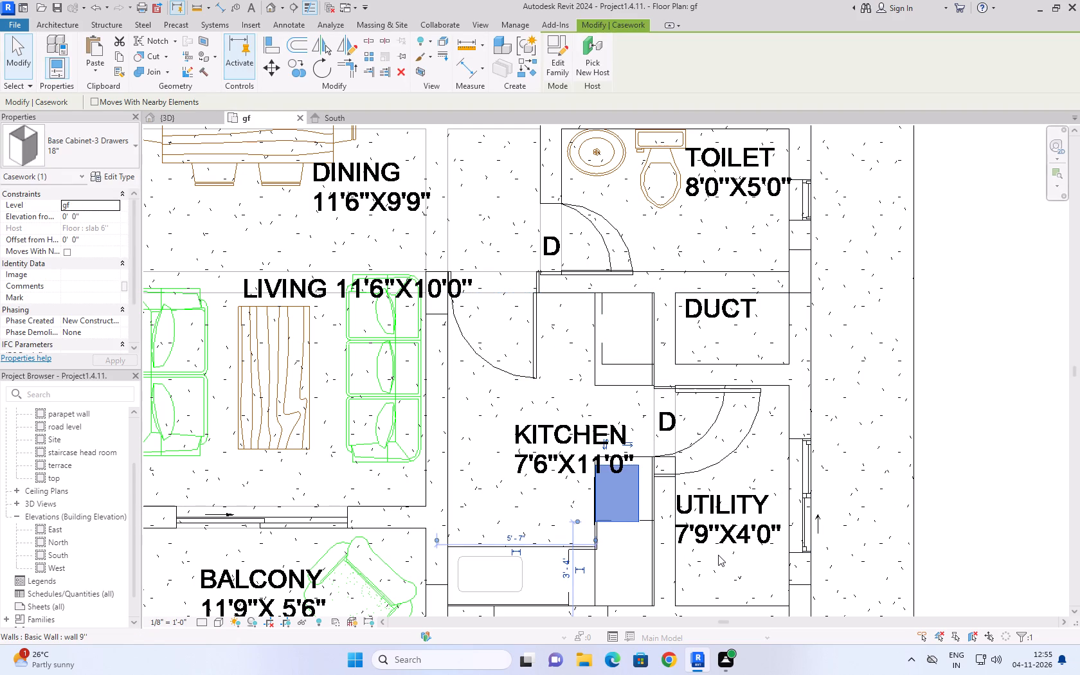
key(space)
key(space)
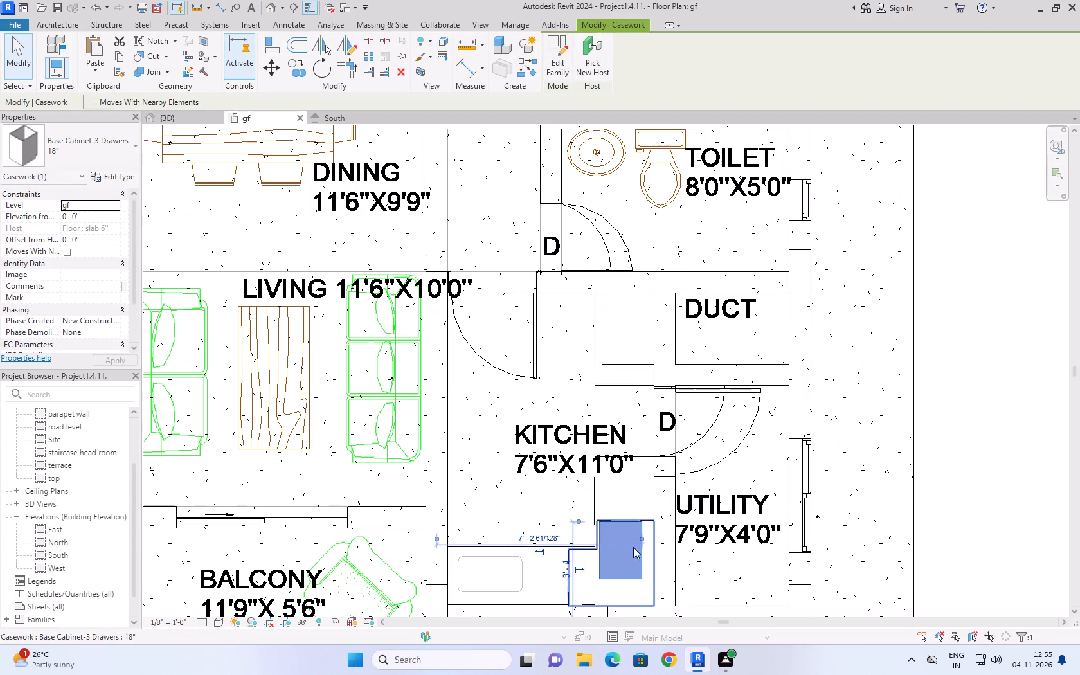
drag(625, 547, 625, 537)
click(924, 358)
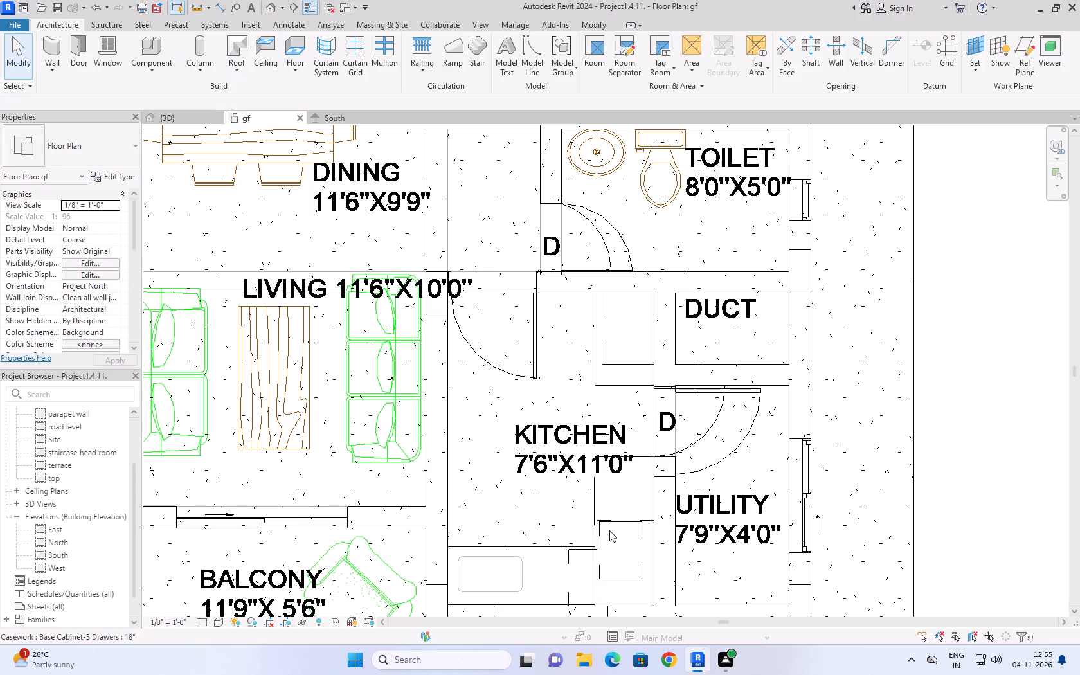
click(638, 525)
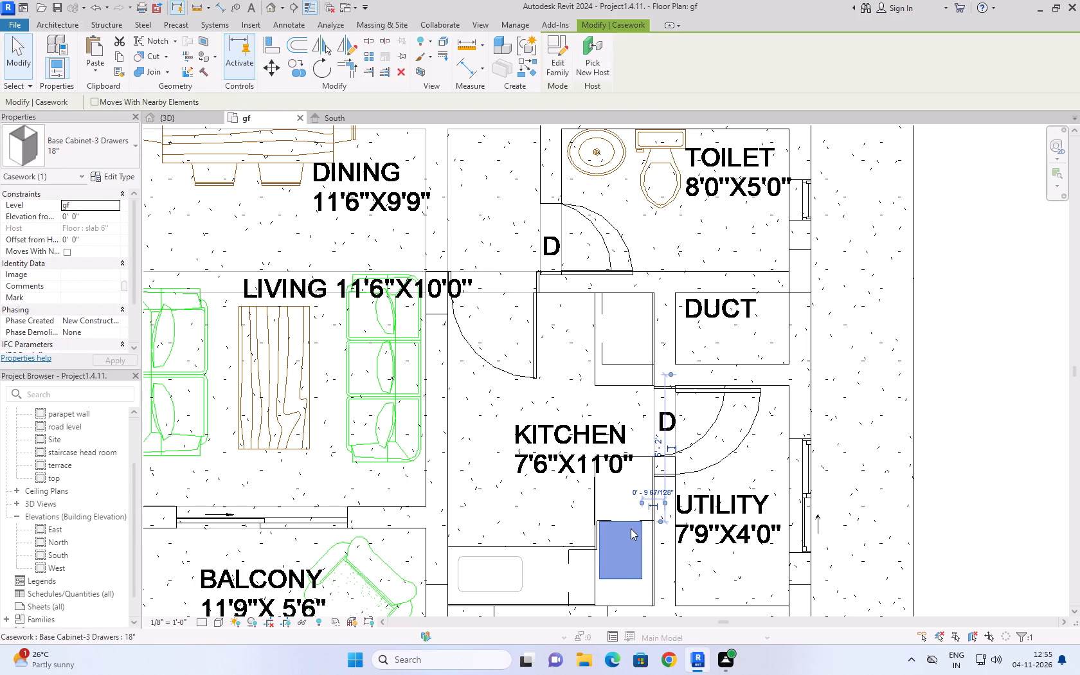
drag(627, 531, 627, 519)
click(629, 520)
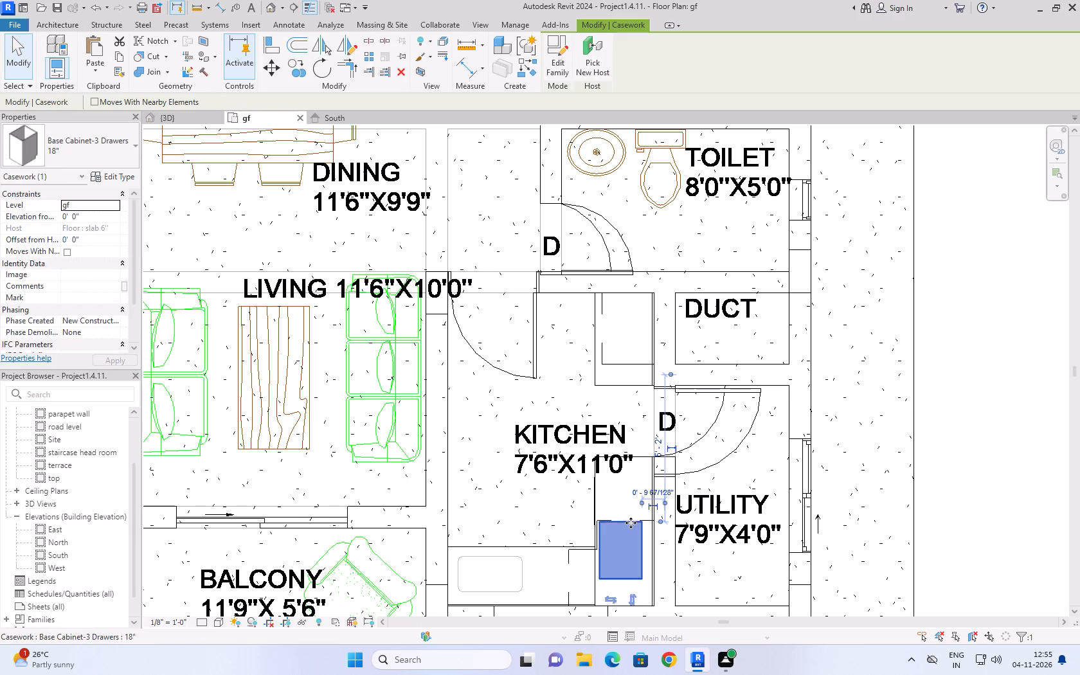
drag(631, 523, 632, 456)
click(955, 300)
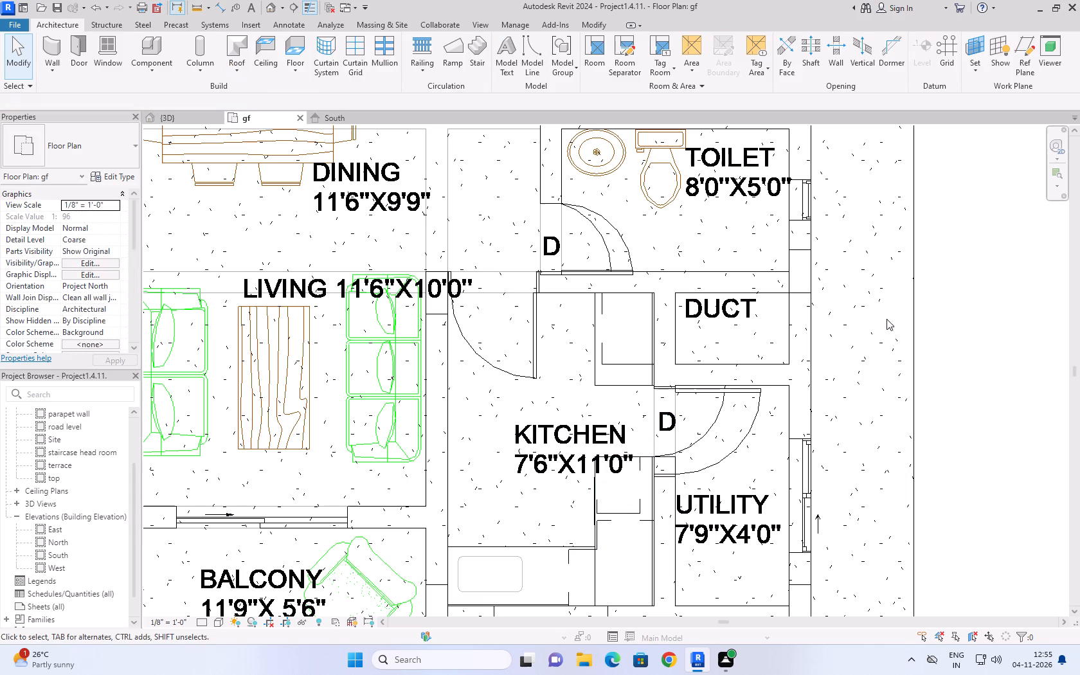
In the 3D view, rotate the 18" Base Cabinet-3 Drawers unit a half turn and move it outside the building.
click(192, 113)
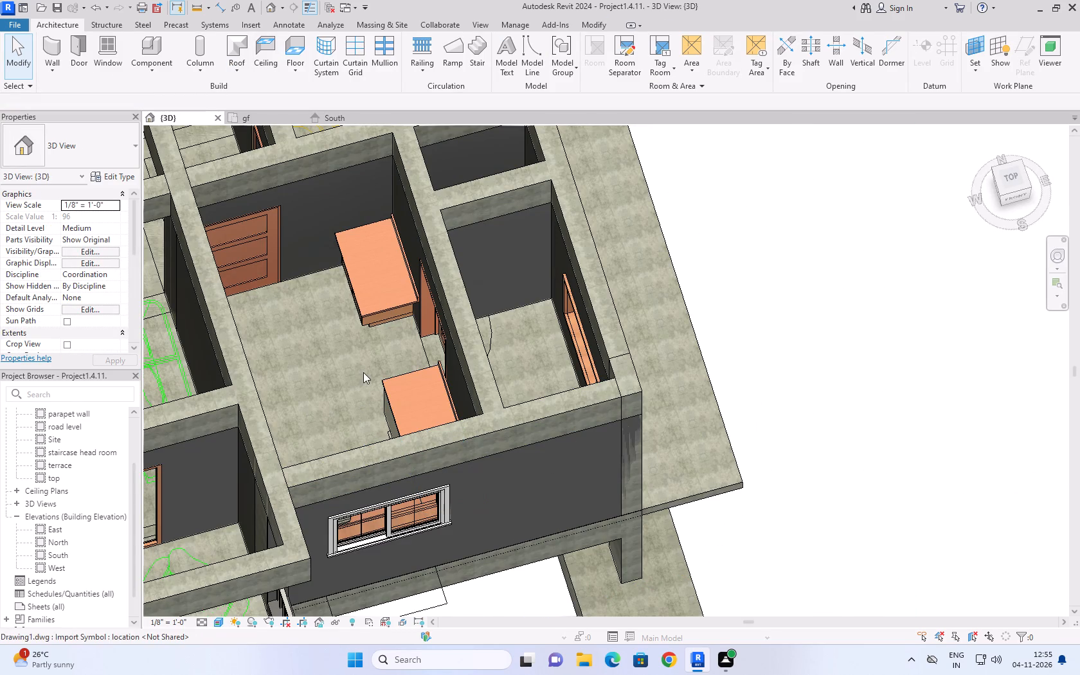
shift+middle_drag(334, 399, 423, 401)
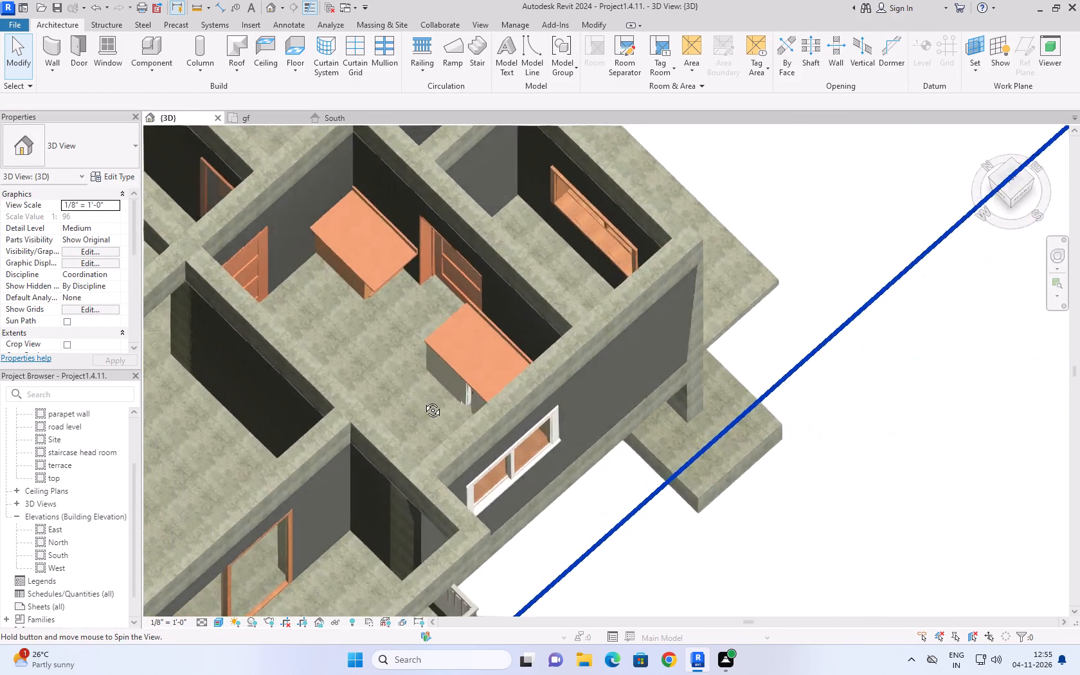
shift+middle_drag(423, 401, 516, 397)
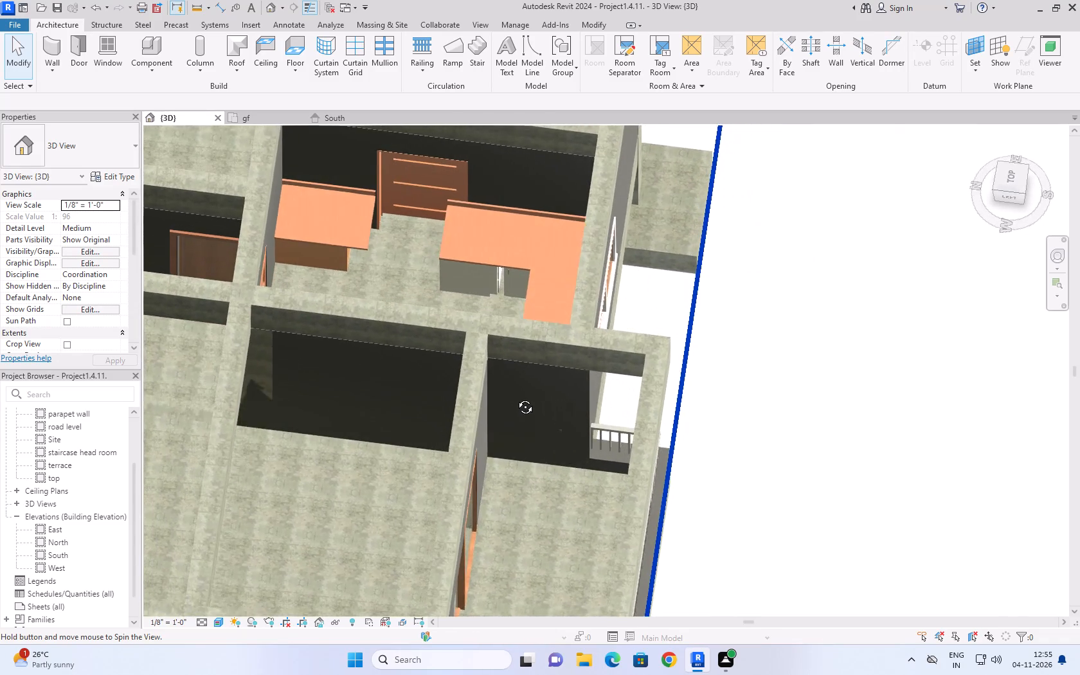
shift+middle_drag(516, 397, 519, 411)
click(493, 274)
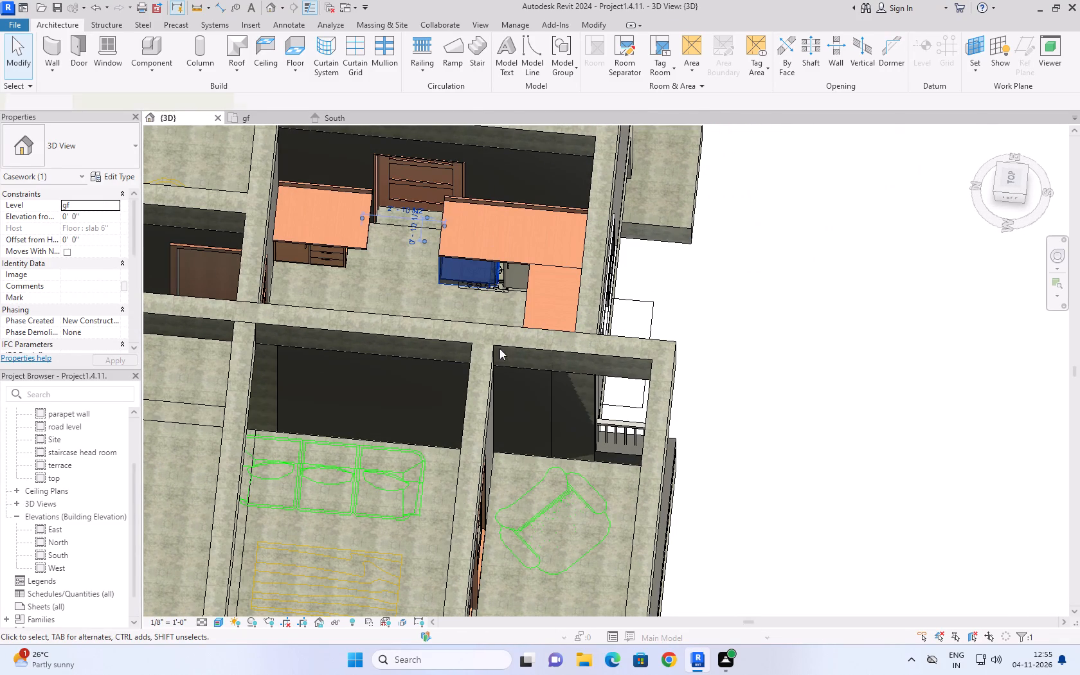
key(space)
key(space)
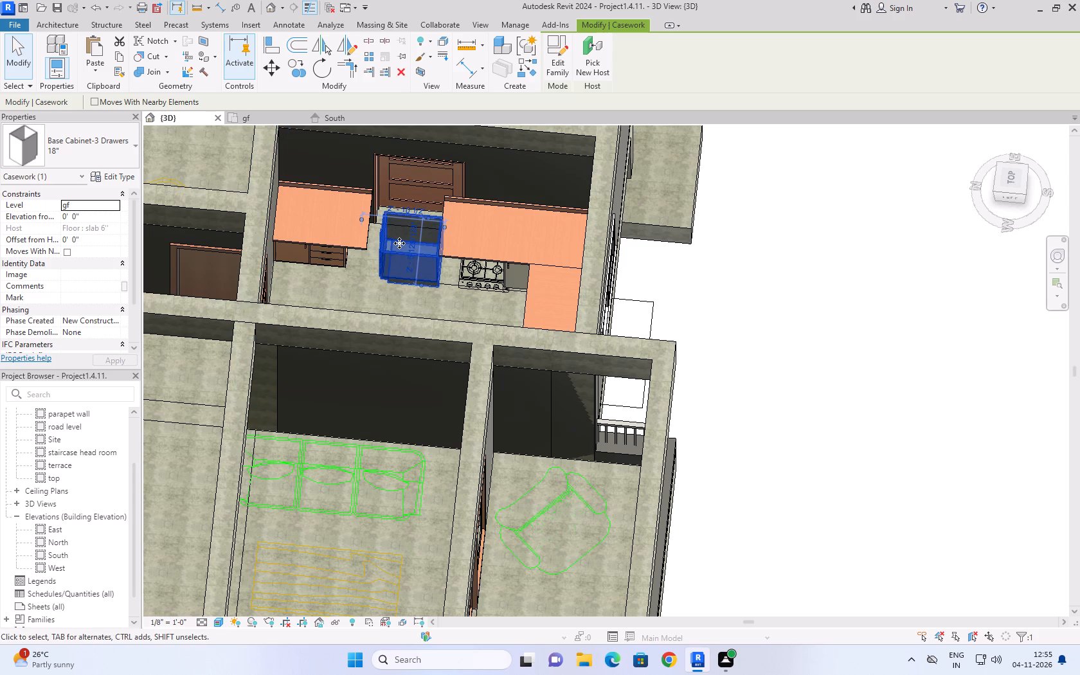
drag(401, 242, 802, 337)
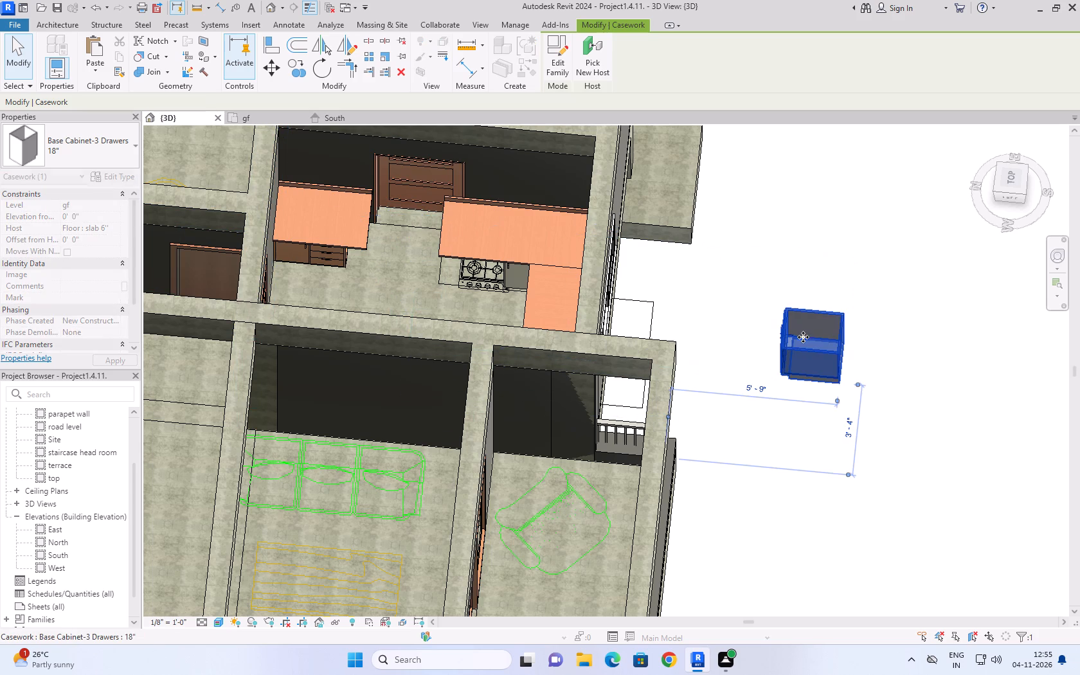
click(911, 350)
Rotate the 18" Base Cabinet-3 Drawers unit outside the building by about 86° with the Rotate tool.
click(833, 353)
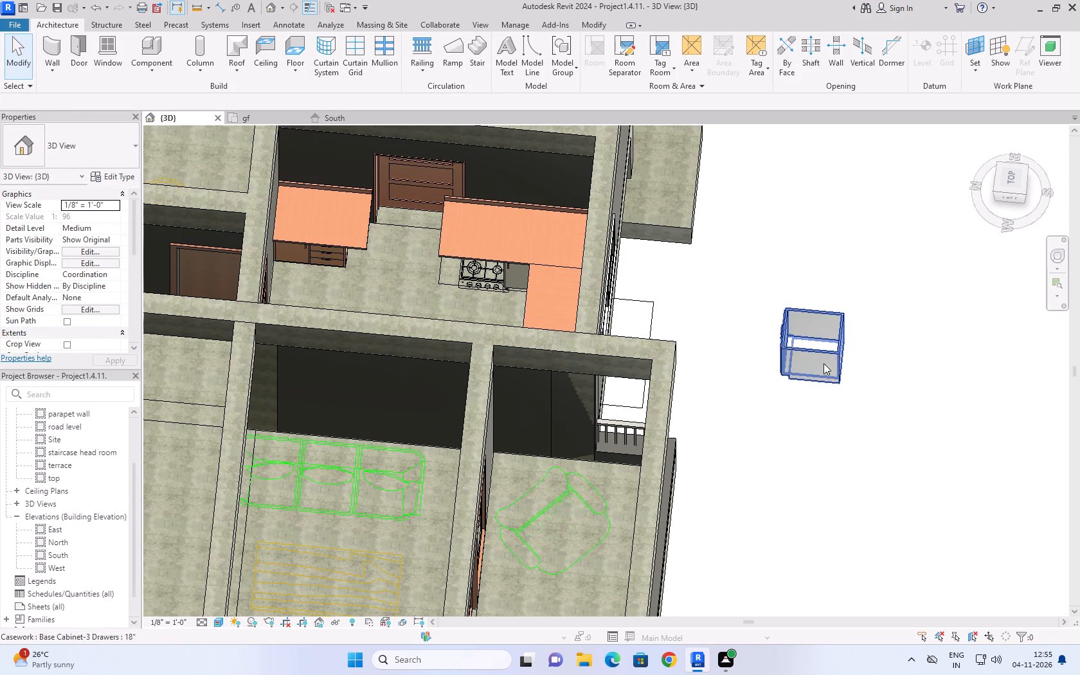
click(328, 72)
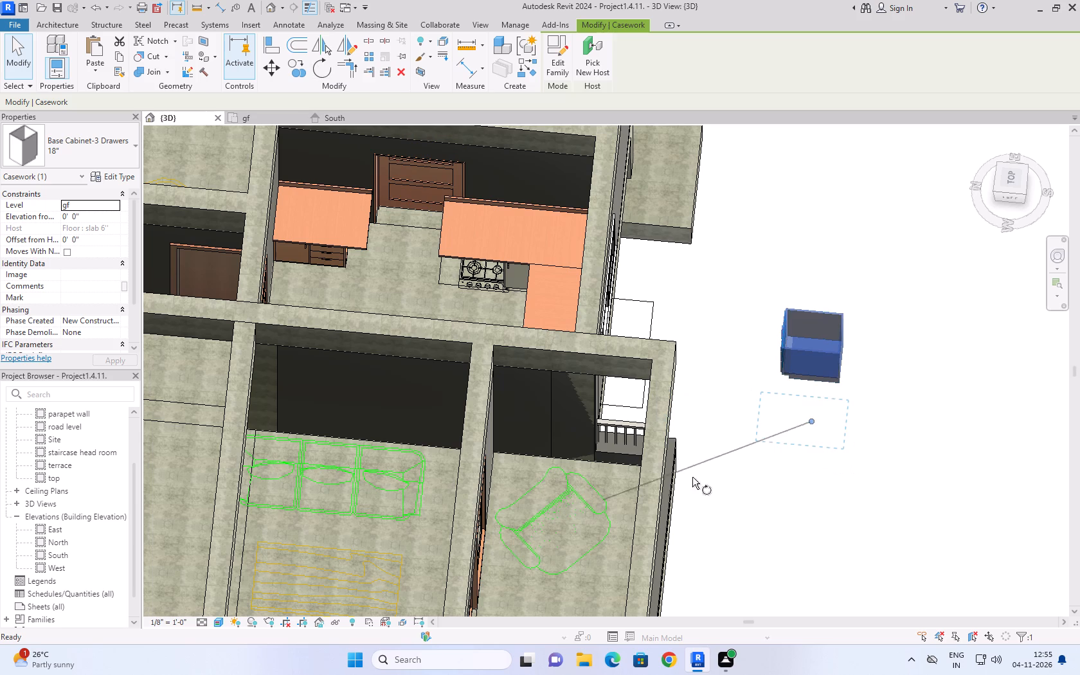
click(814, 342)
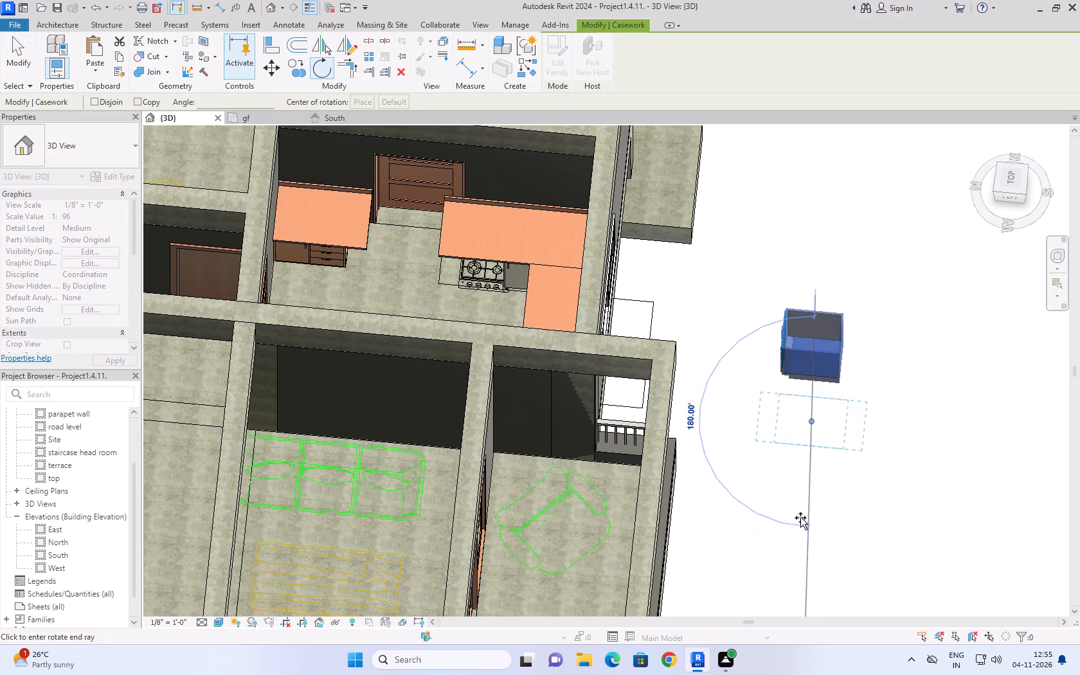
click(662, 408)
click(825, 436)
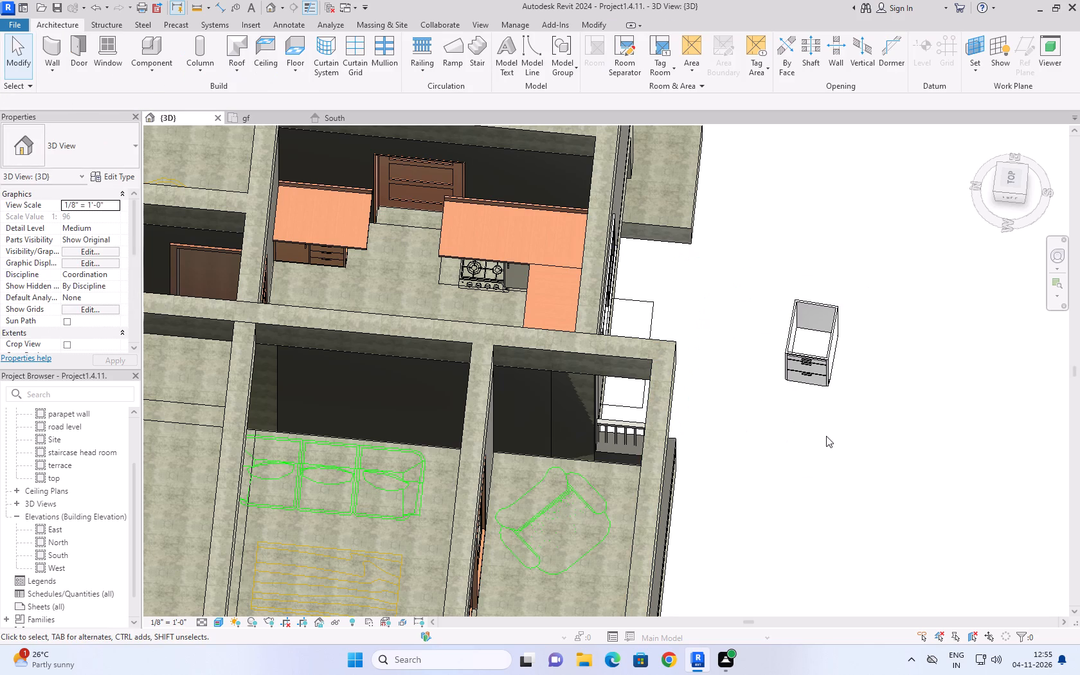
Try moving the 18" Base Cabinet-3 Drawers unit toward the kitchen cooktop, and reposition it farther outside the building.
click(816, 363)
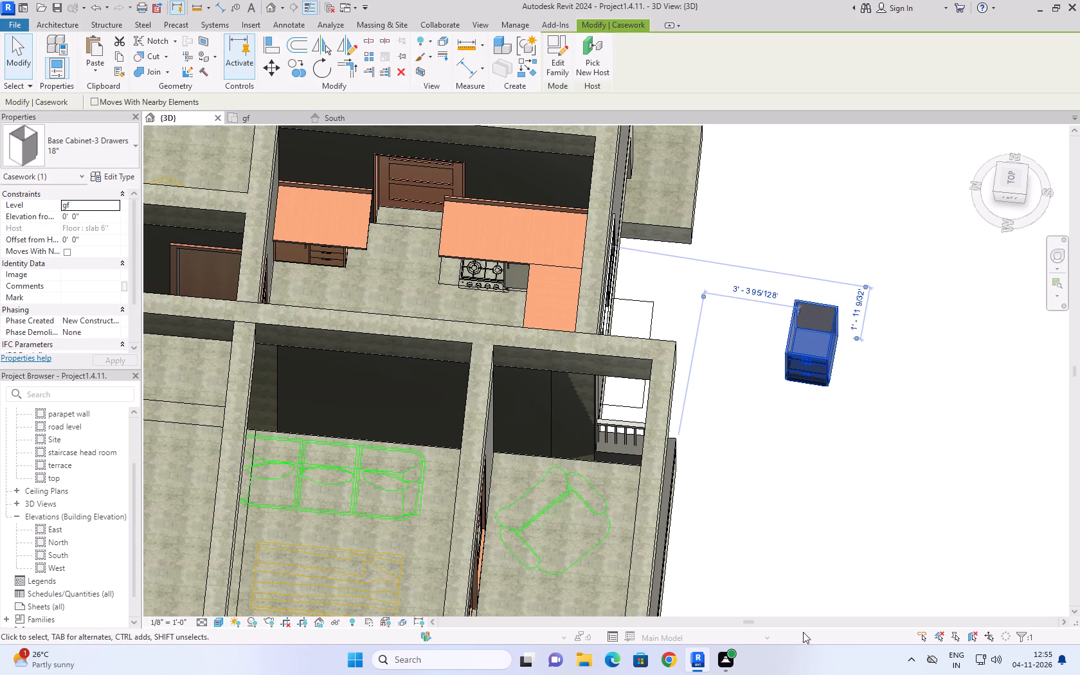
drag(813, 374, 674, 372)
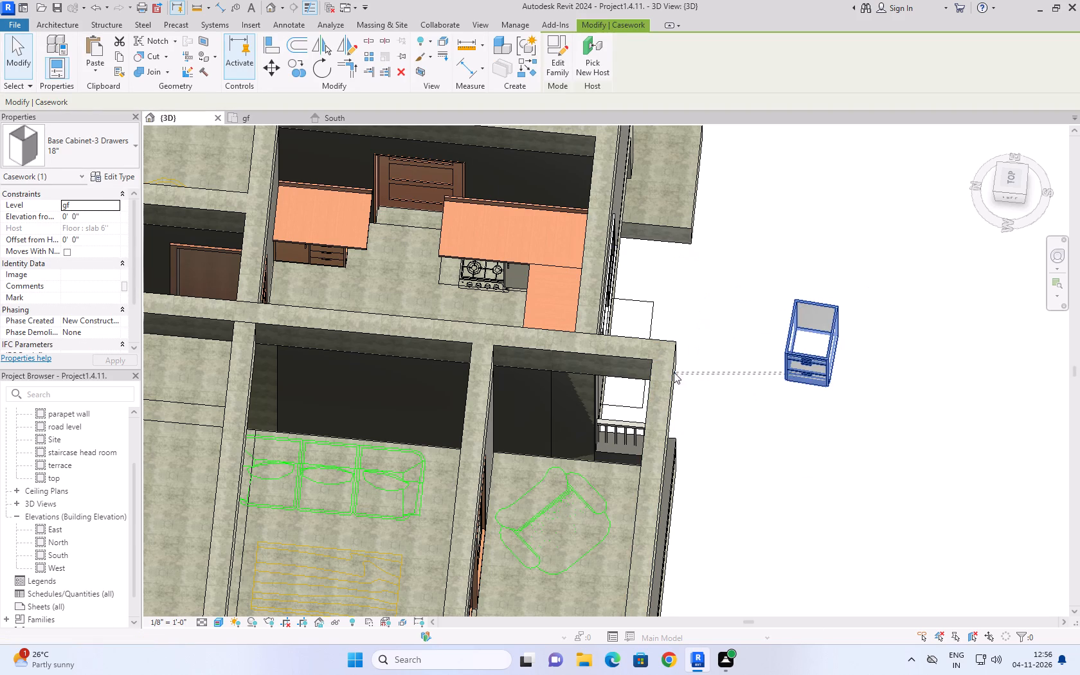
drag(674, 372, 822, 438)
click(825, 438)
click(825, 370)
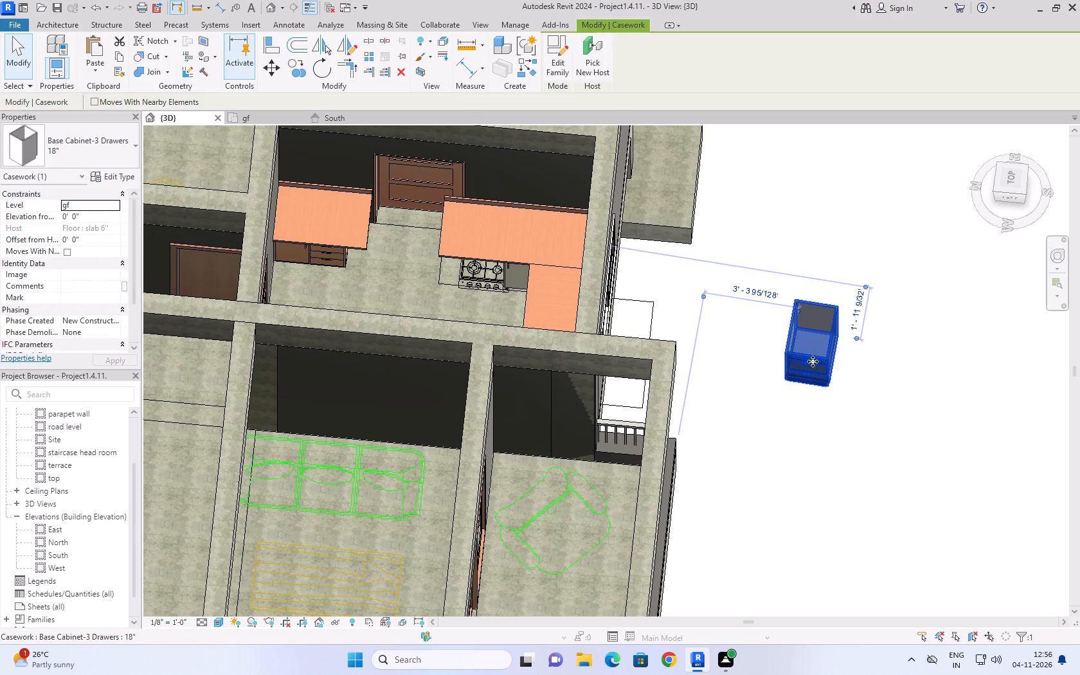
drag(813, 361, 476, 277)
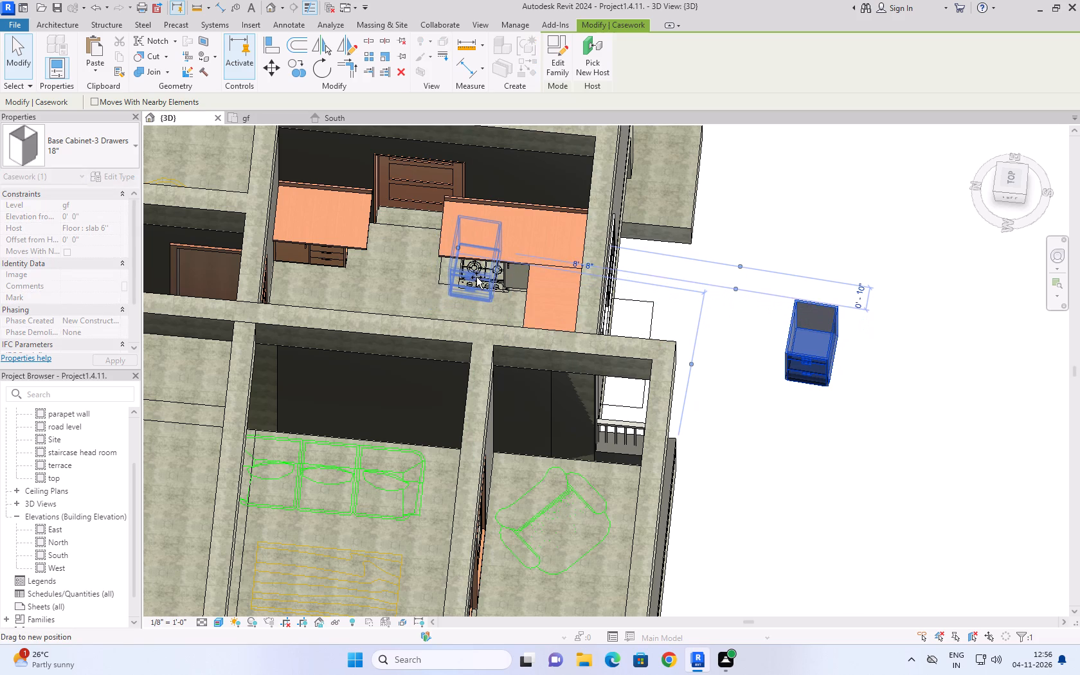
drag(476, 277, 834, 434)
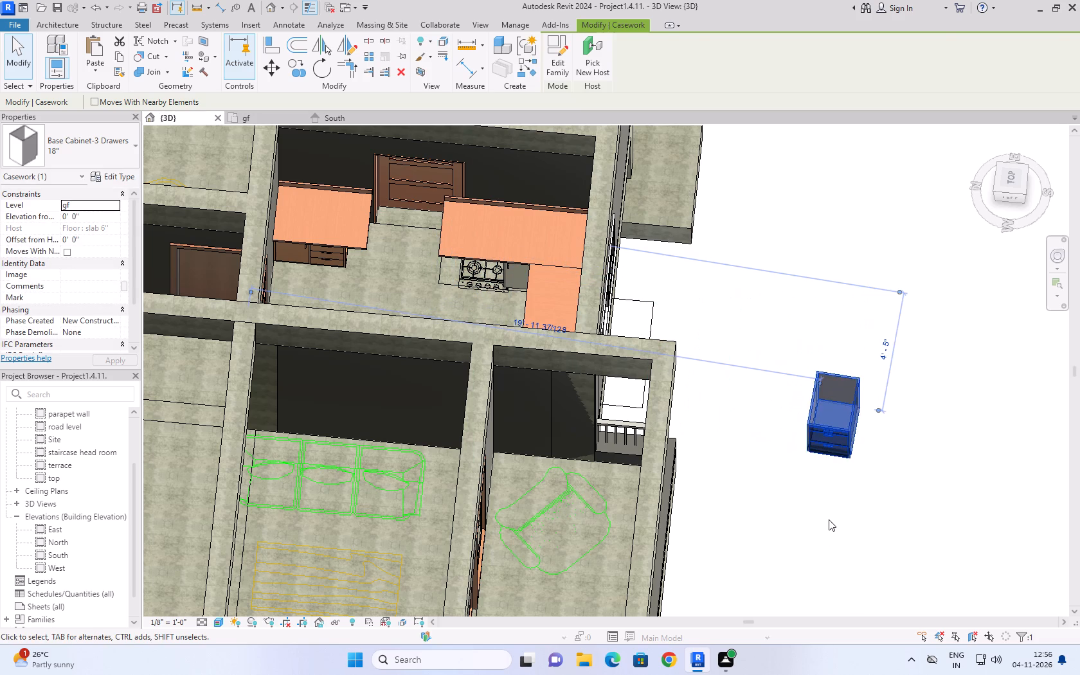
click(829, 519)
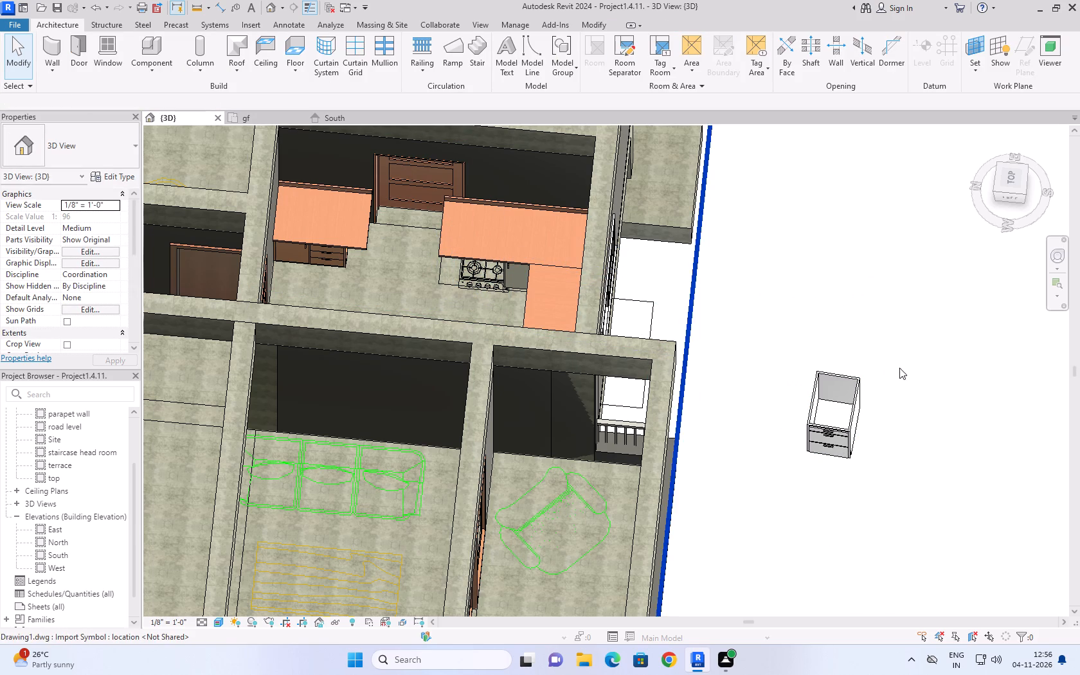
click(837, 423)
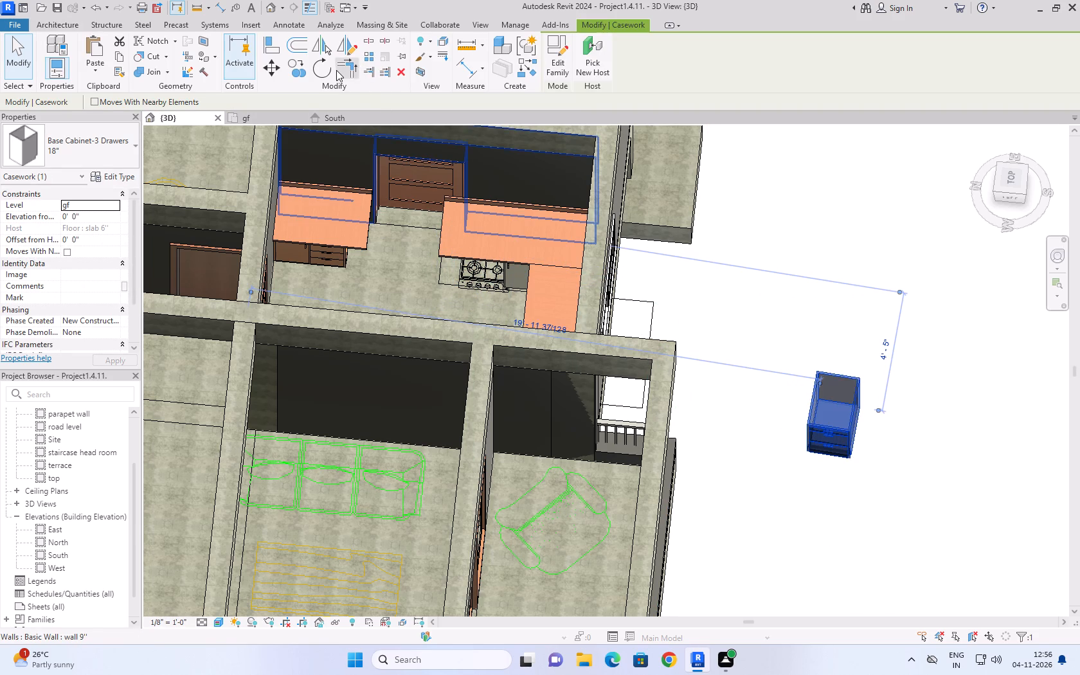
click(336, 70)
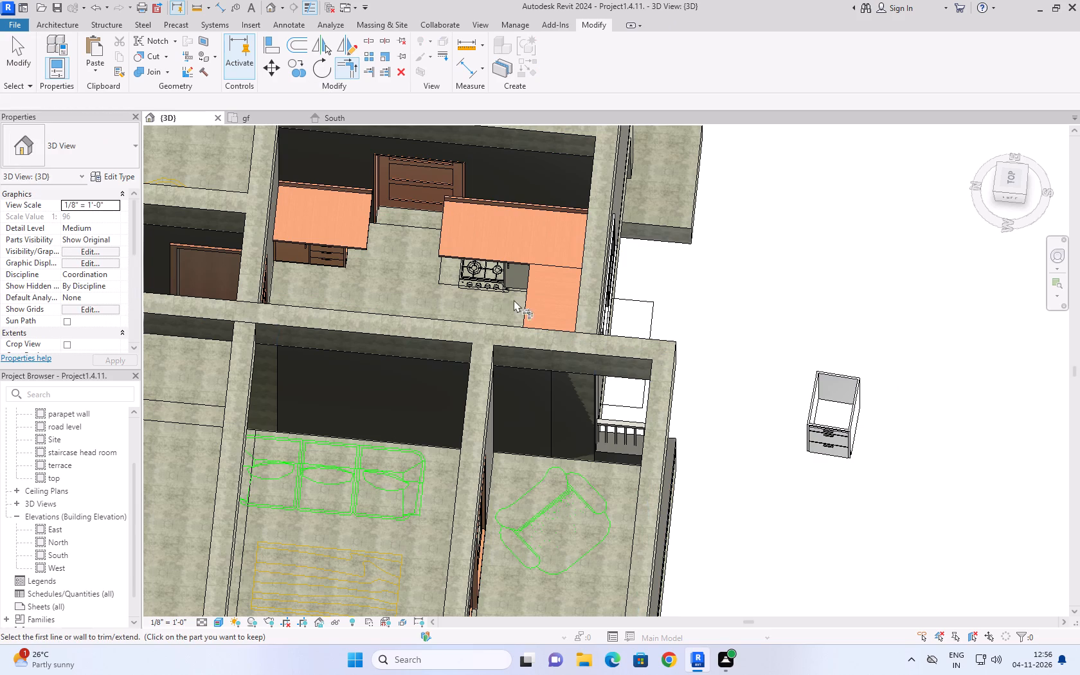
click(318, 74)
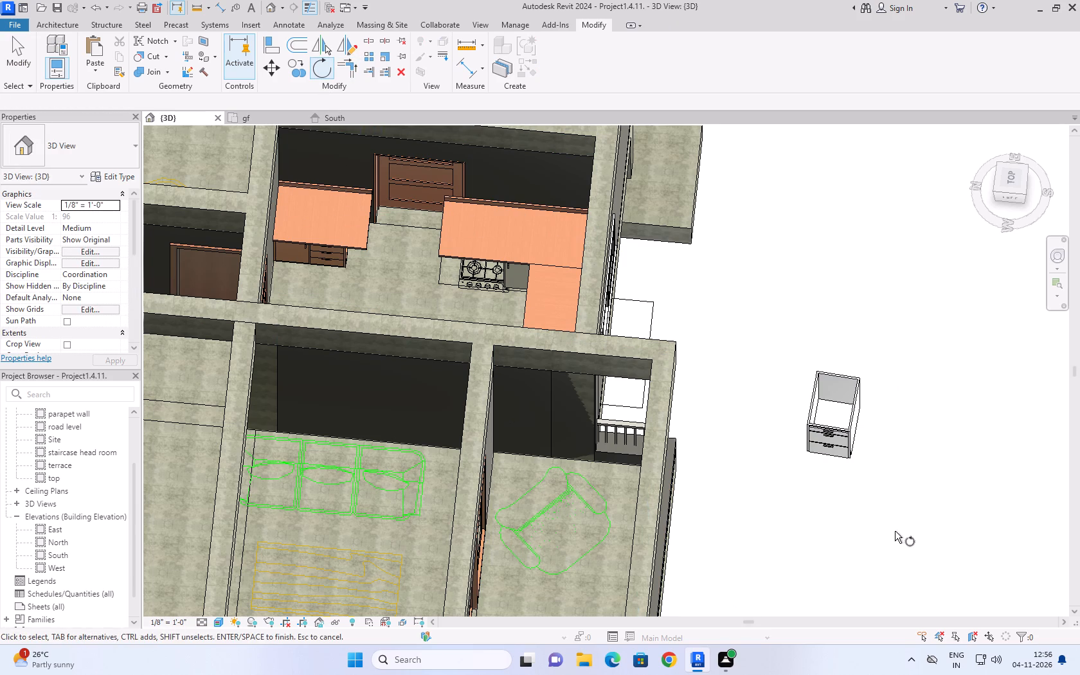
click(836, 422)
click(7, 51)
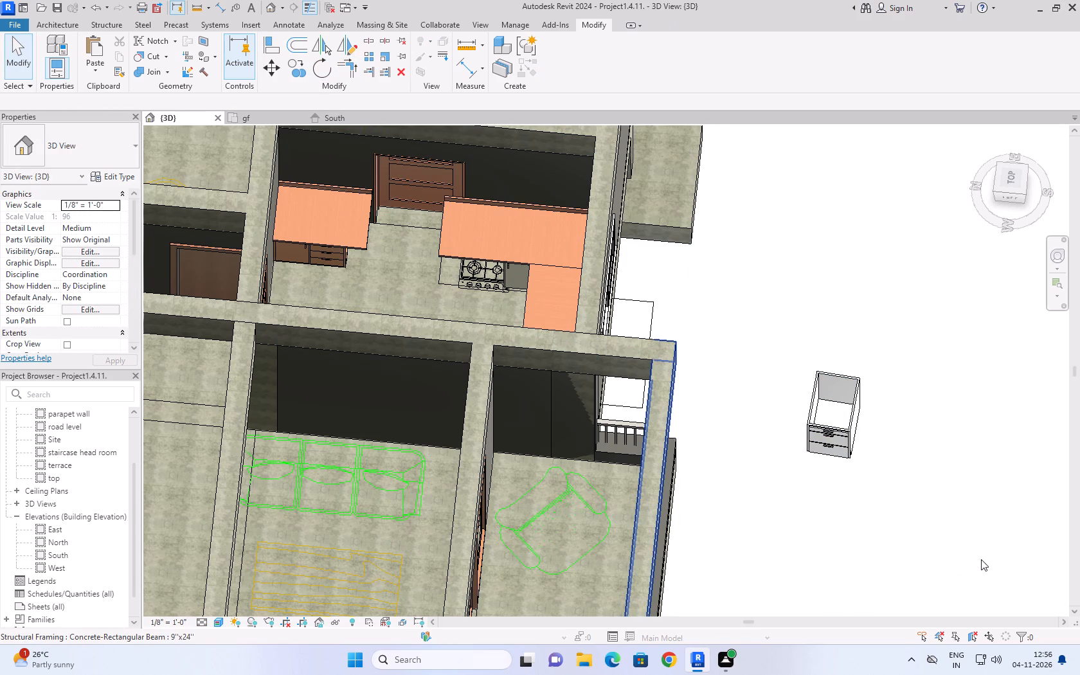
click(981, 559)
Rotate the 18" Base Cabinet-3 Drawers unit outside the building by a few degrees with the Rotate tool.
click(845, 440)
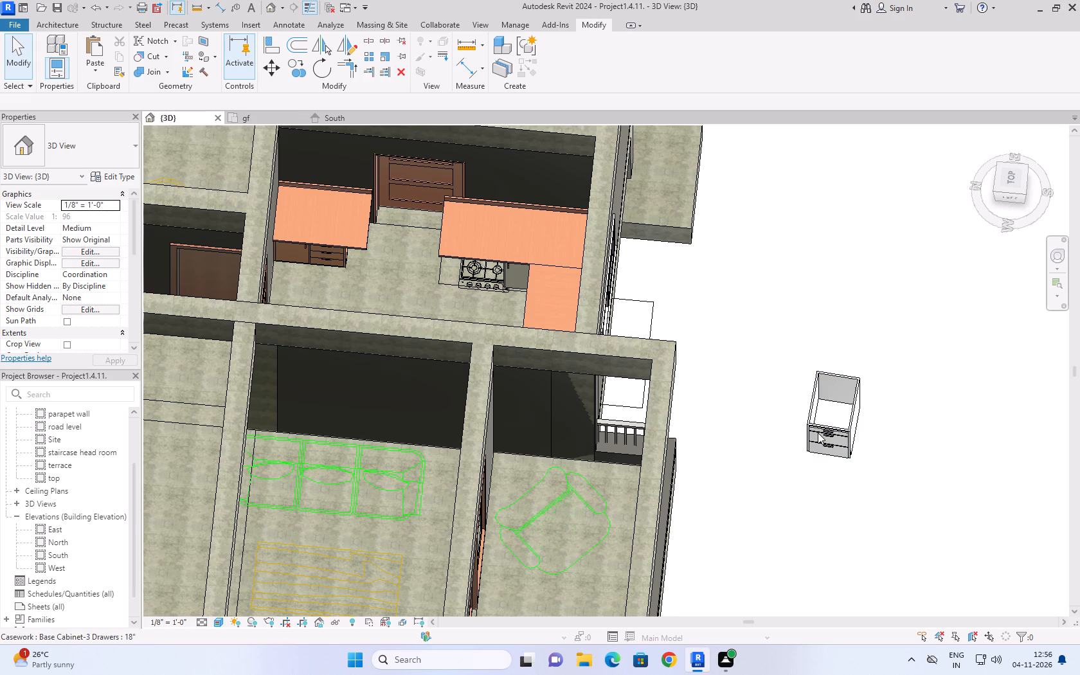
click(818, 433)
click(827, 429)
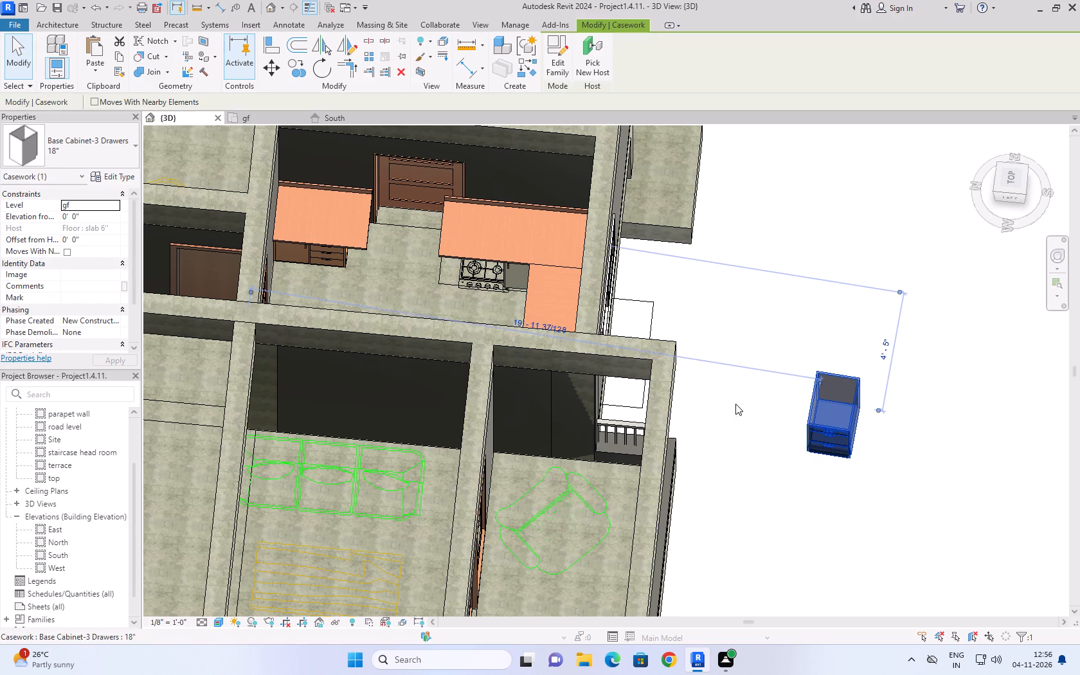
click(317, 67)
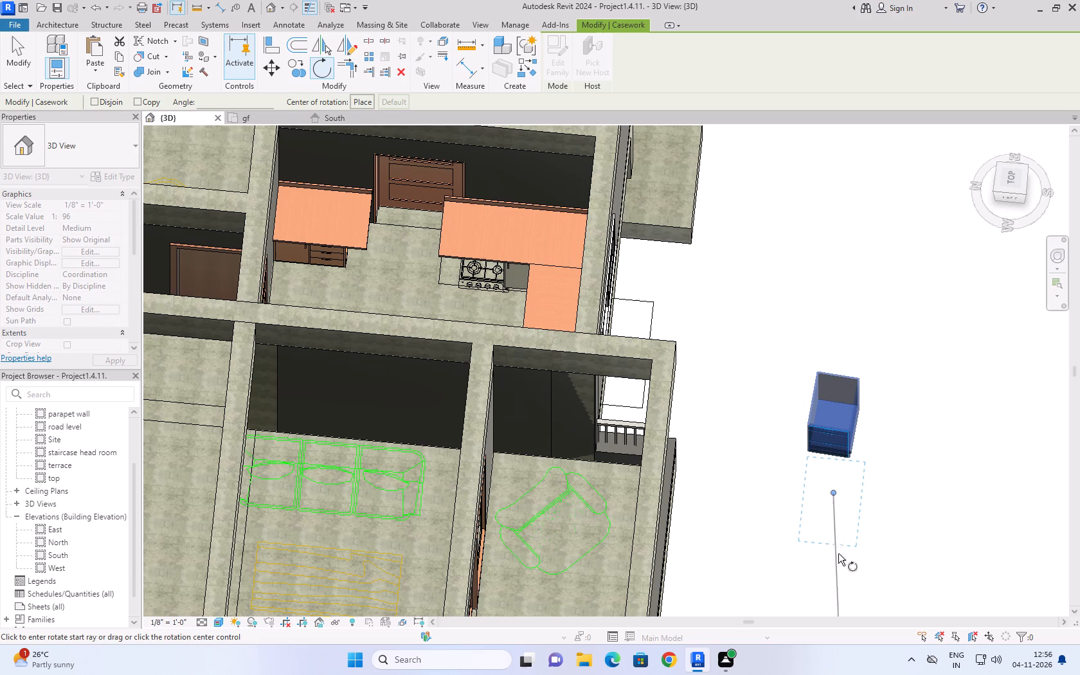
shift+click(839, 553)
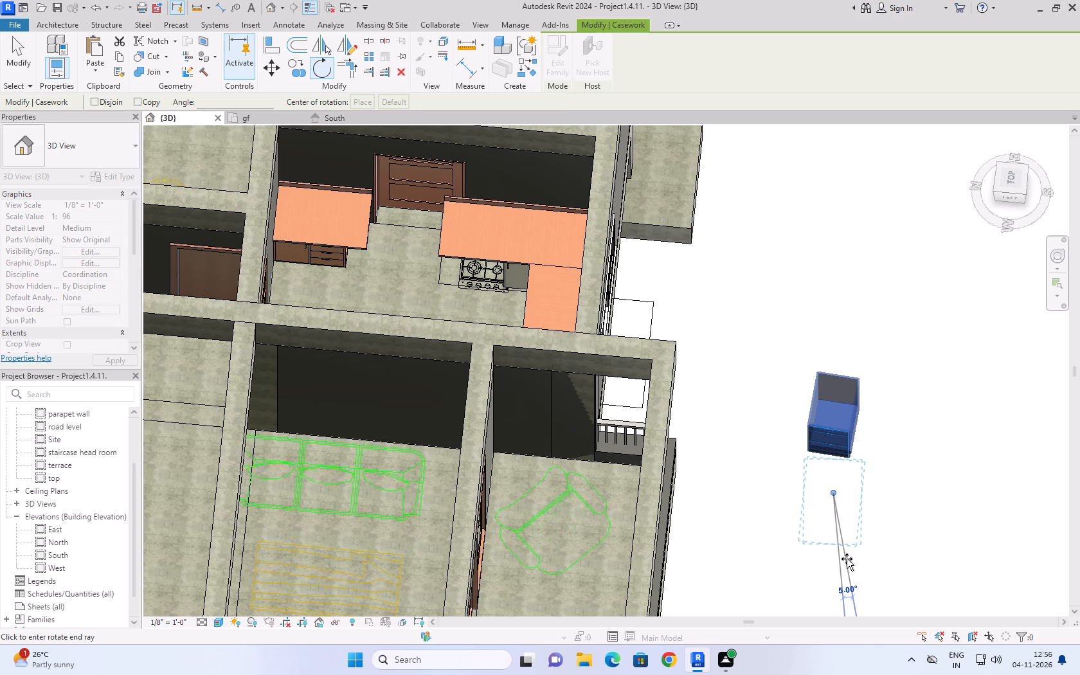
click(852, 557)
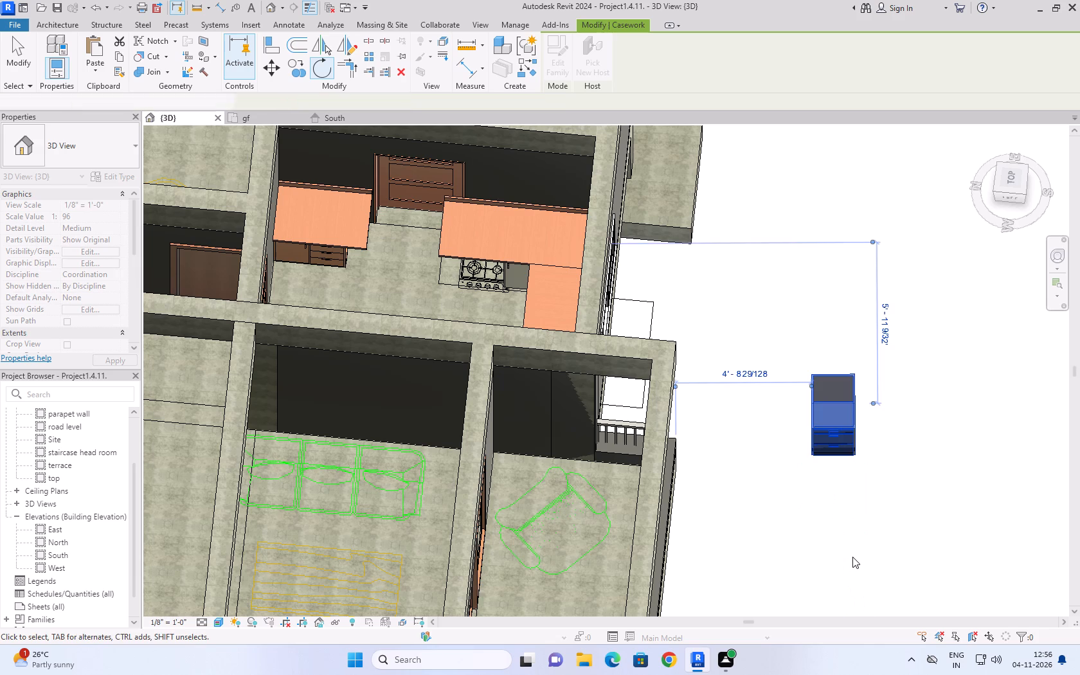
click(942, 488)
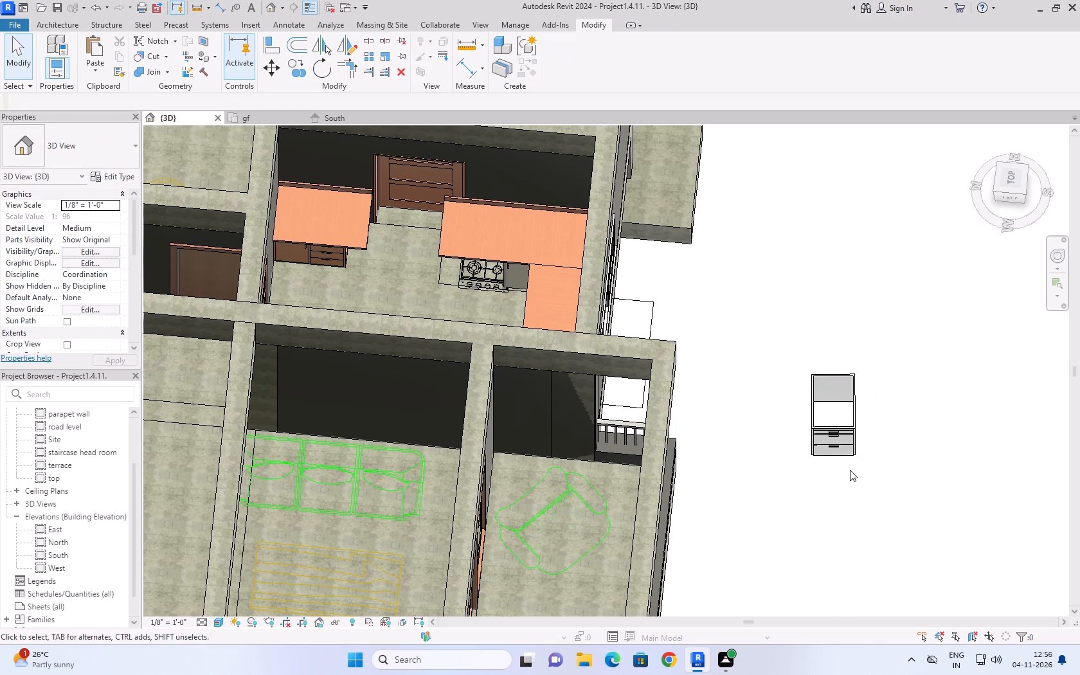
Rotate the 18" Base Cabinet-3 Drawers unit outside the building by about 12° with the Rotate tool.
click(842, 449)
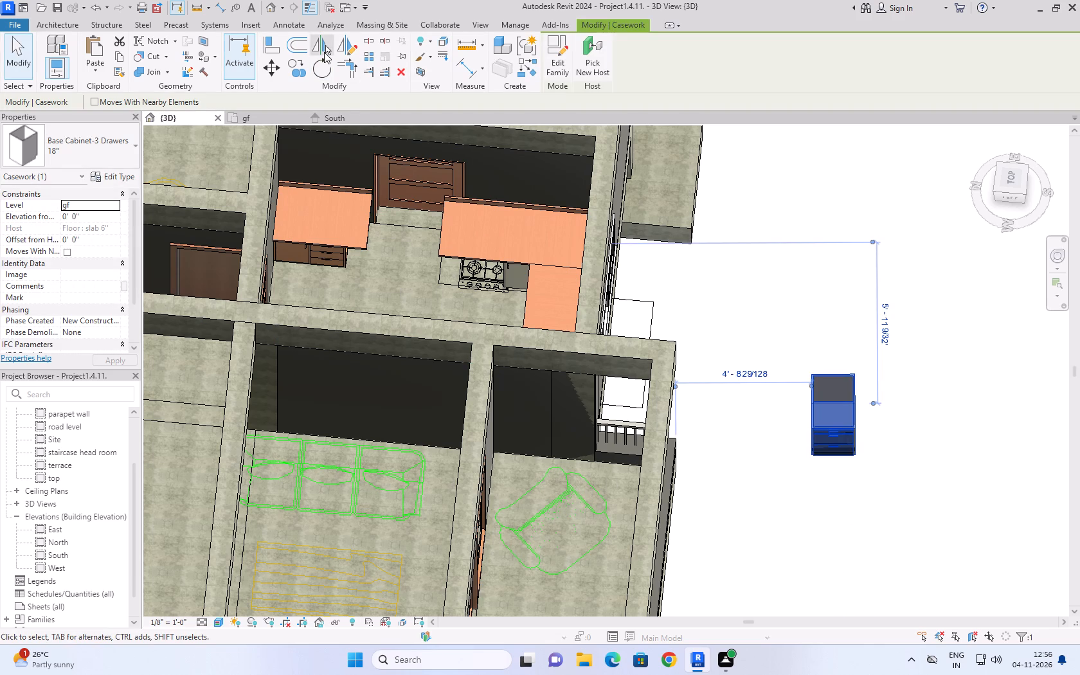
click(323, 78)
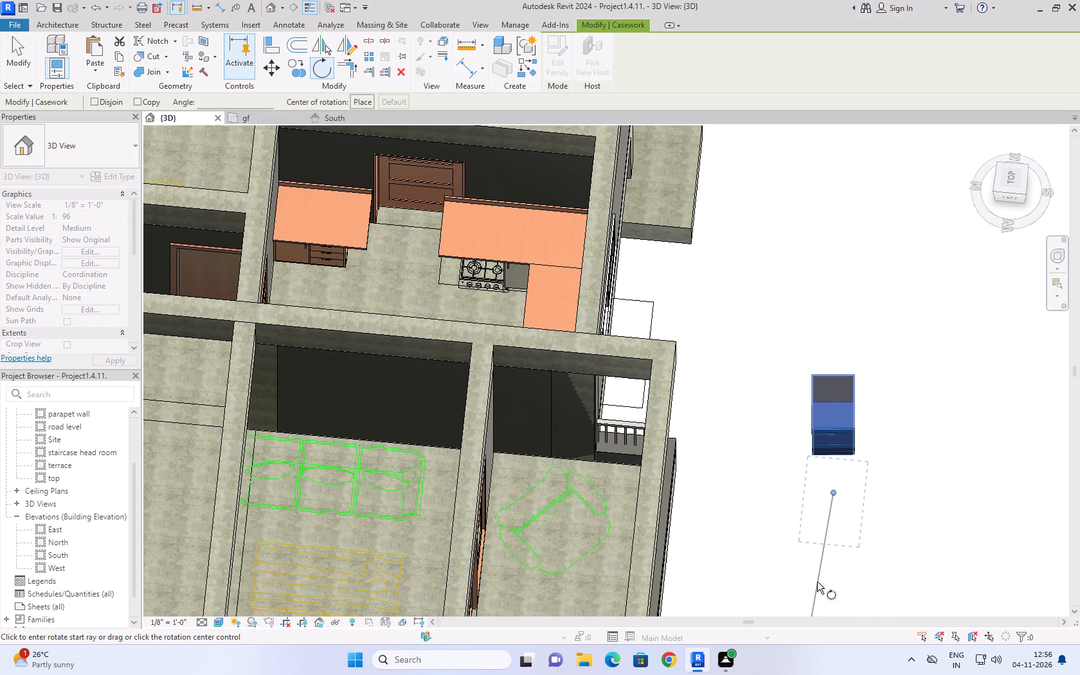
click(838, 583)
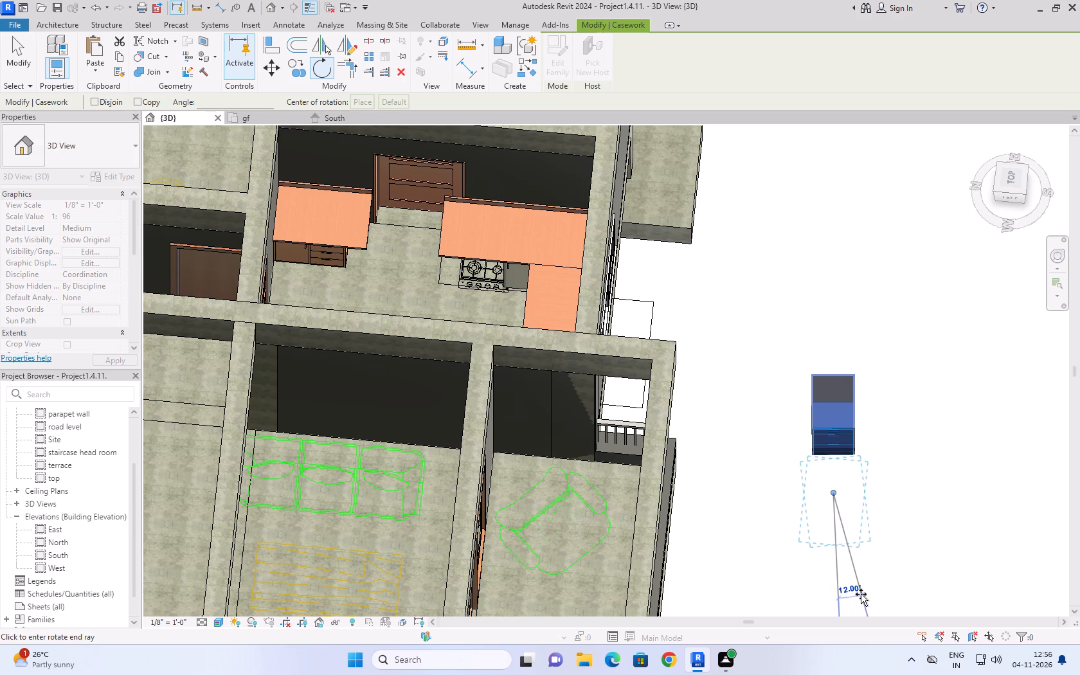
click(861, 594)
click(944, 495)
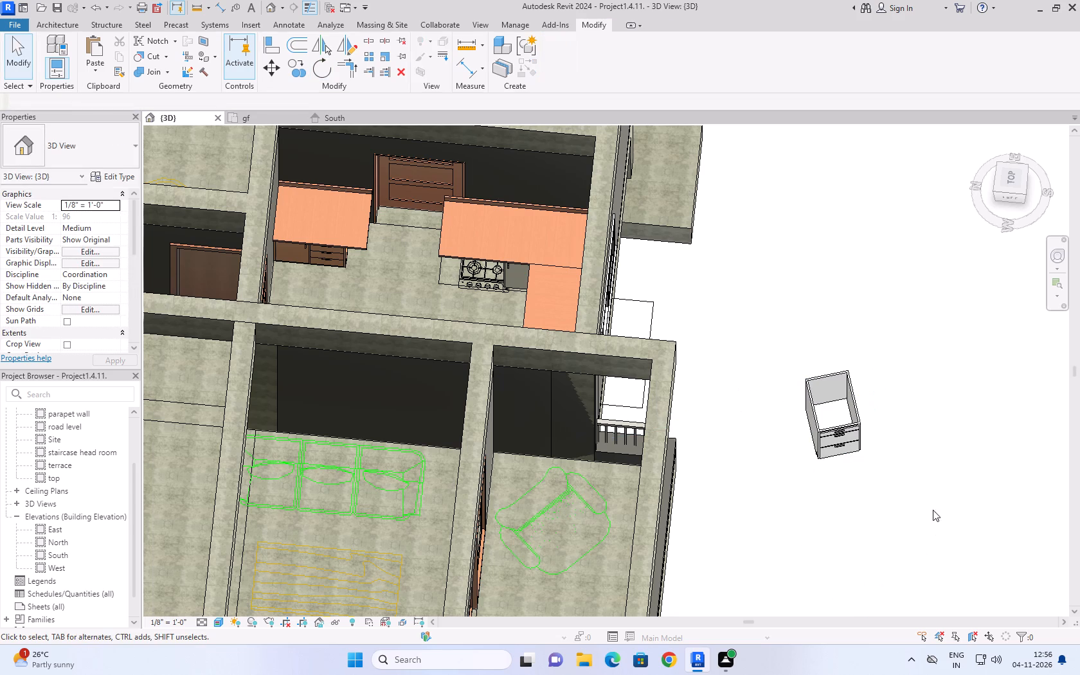
Delete the 18" Base Cabinet-3 Drawers unit standing outside the building.
click(851, 429)
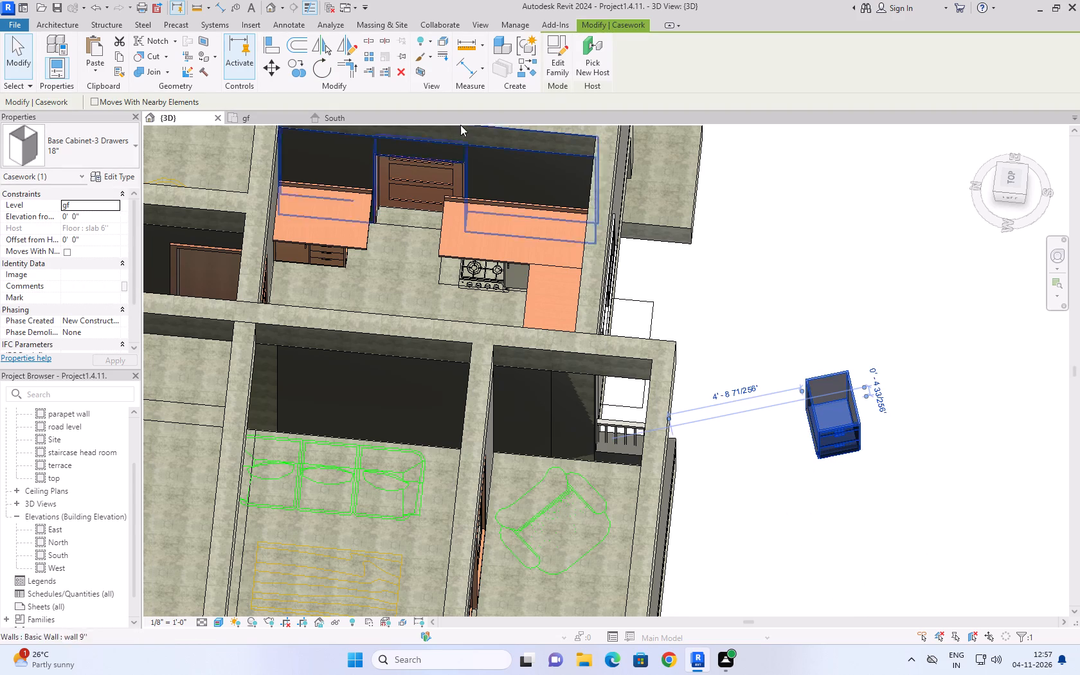
key(Delete)
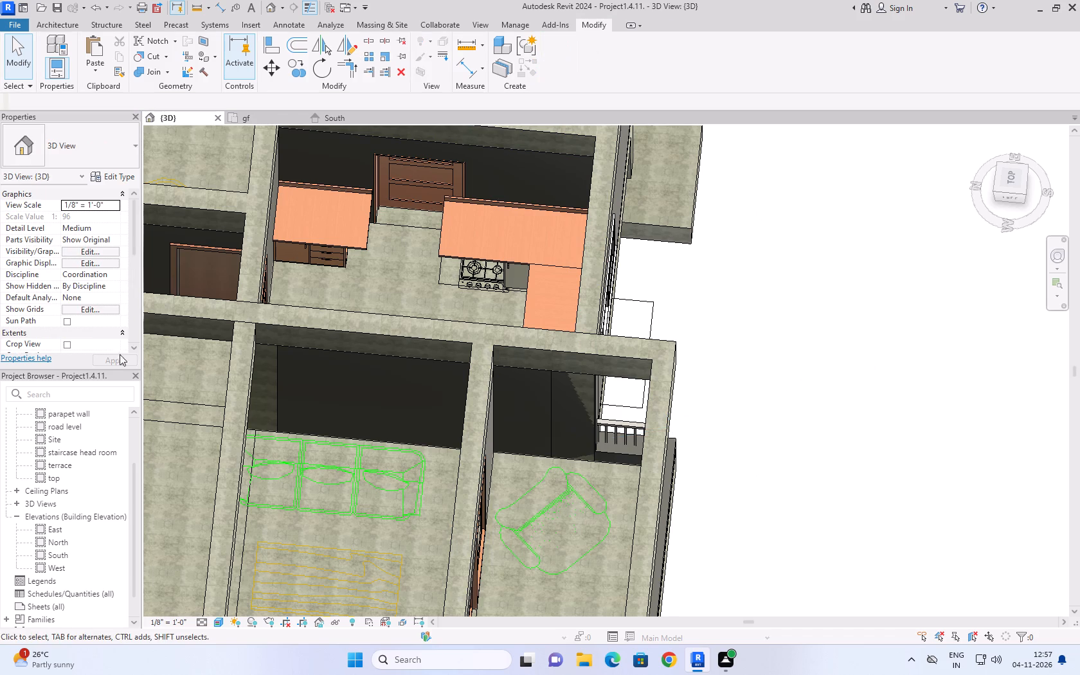
click(17, 59)
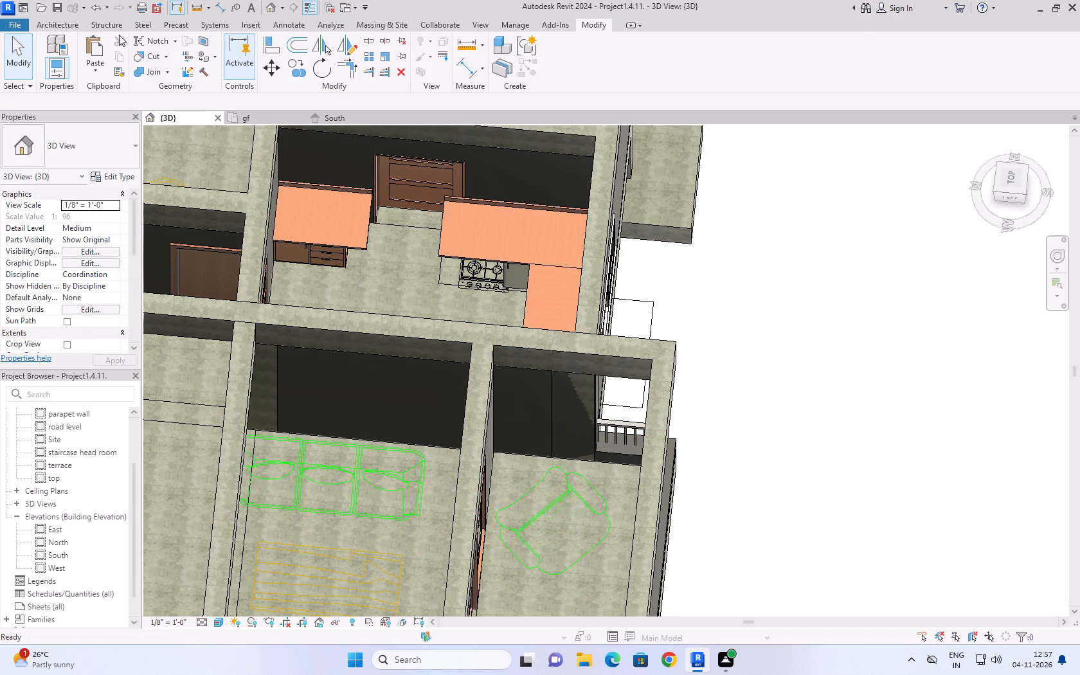
Load the Base Cabinet-Acid Storage Unit family from the Base Cabinets folder for component placement.
click(51, 29)
click(159, 76)
click(168, 93)
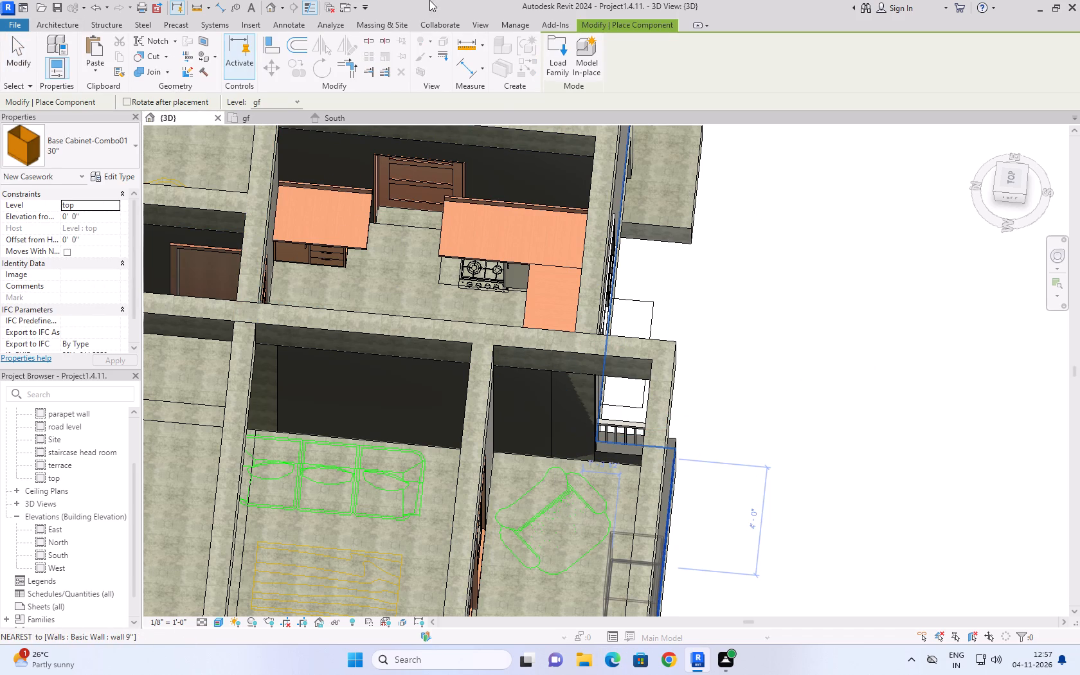
click(564, 66)
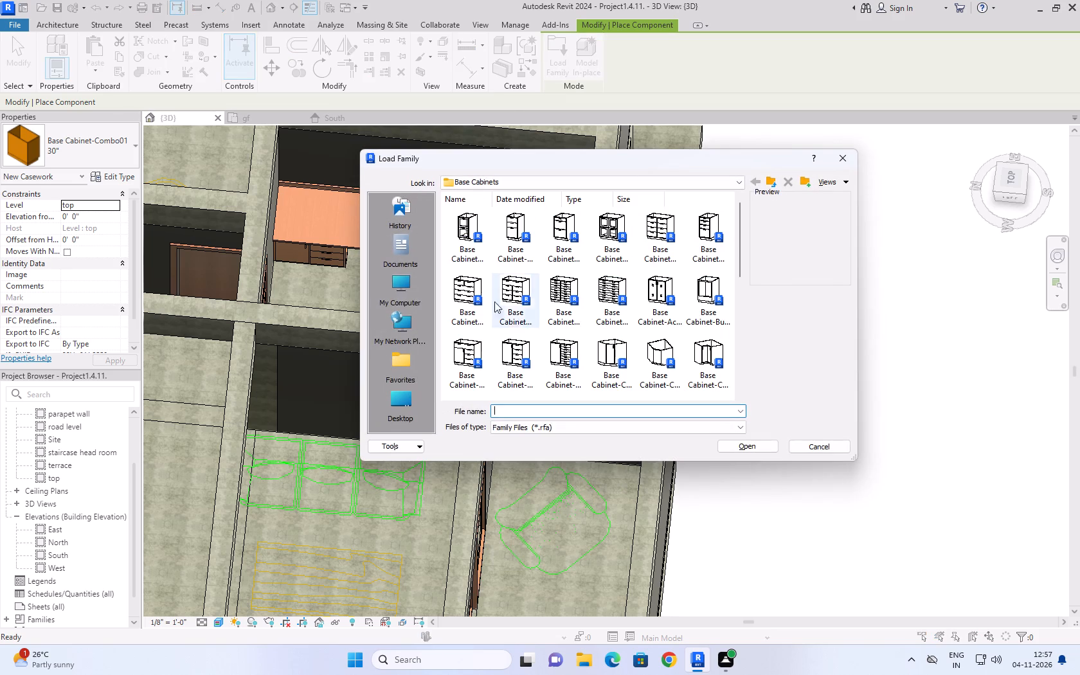
click(653, 278)
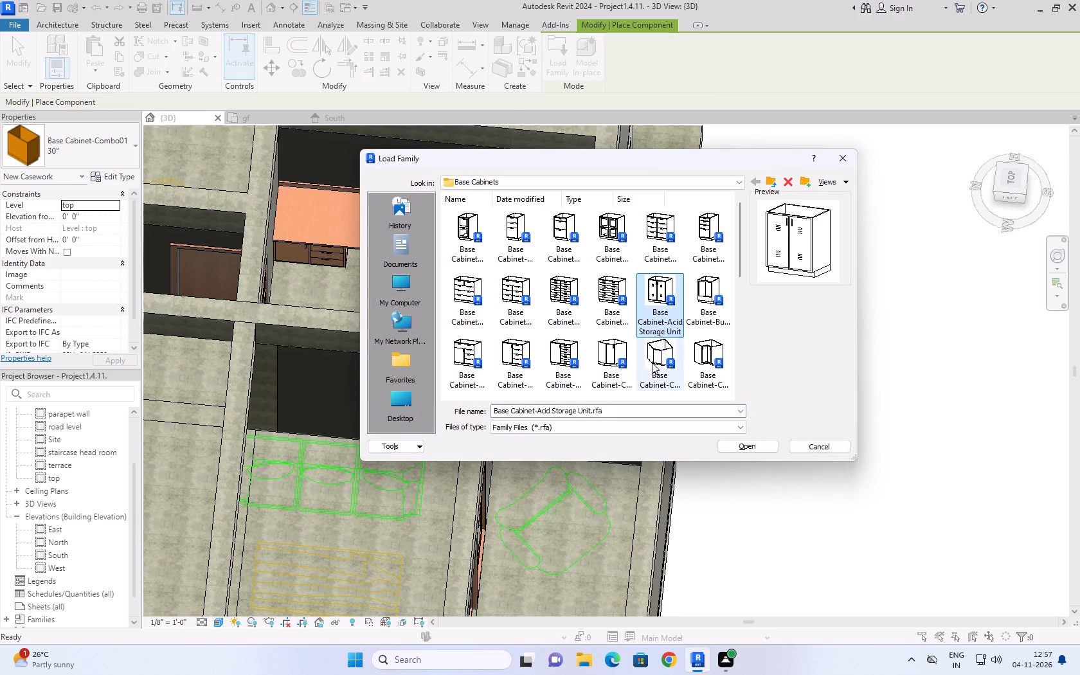
click(721, 444)
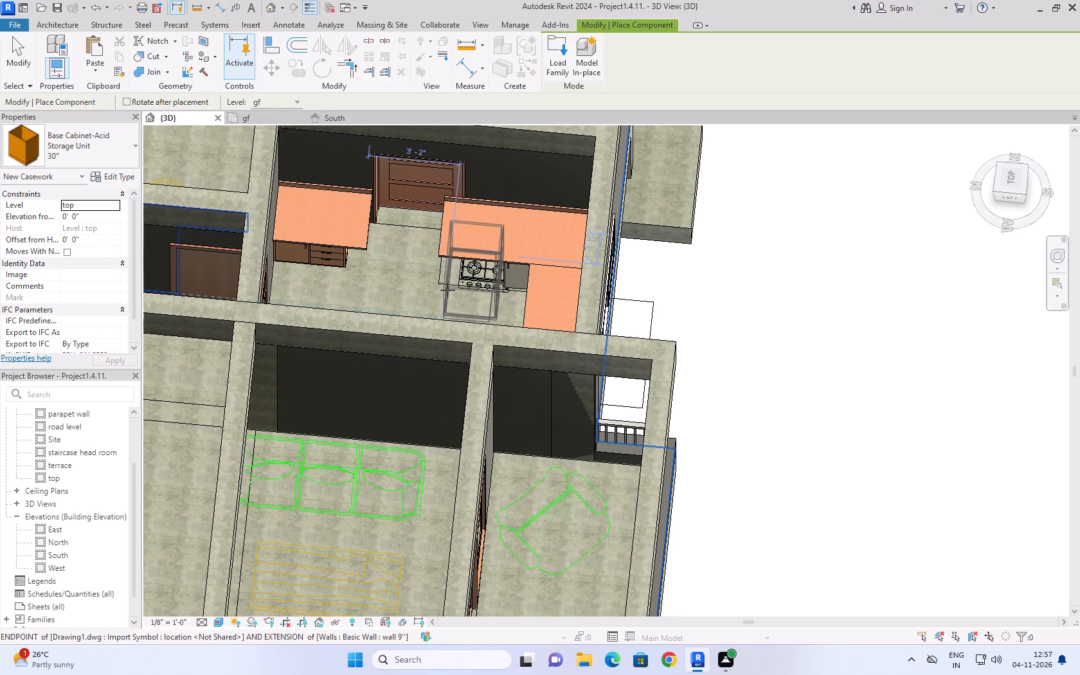
In the gf floor plan, rotate and place a 30" Base Cabinet-Acid Storage Unit under the countertop end beside the utility door, and check it in 3D.
click(243, 110)
click(248, 111)
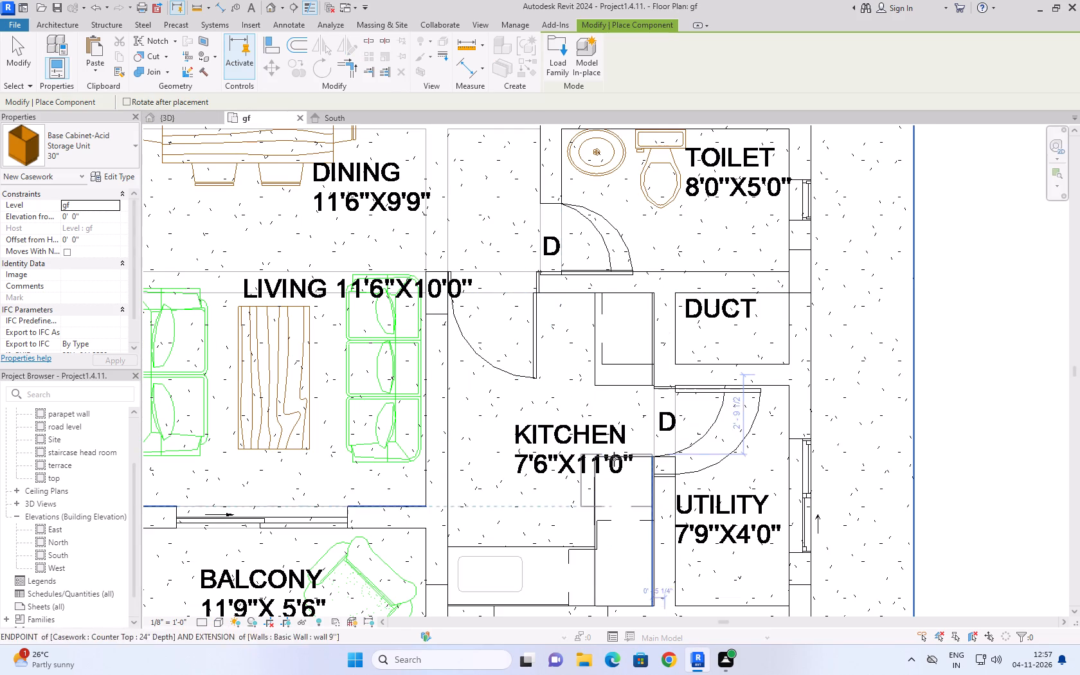
key(space)
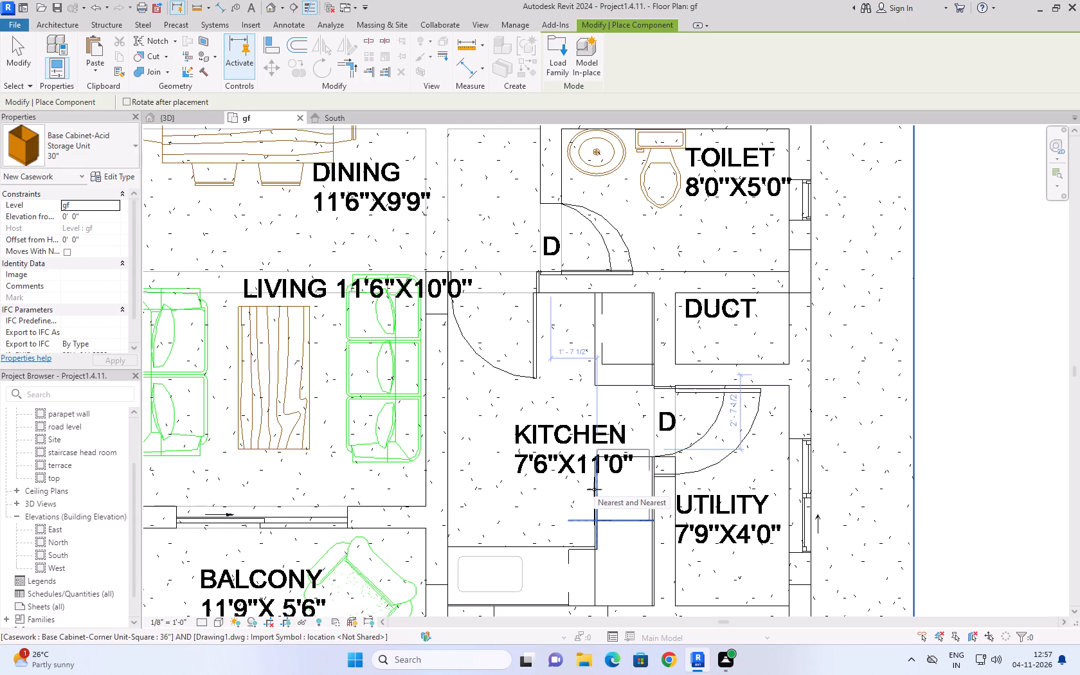
key(space)
key(space)
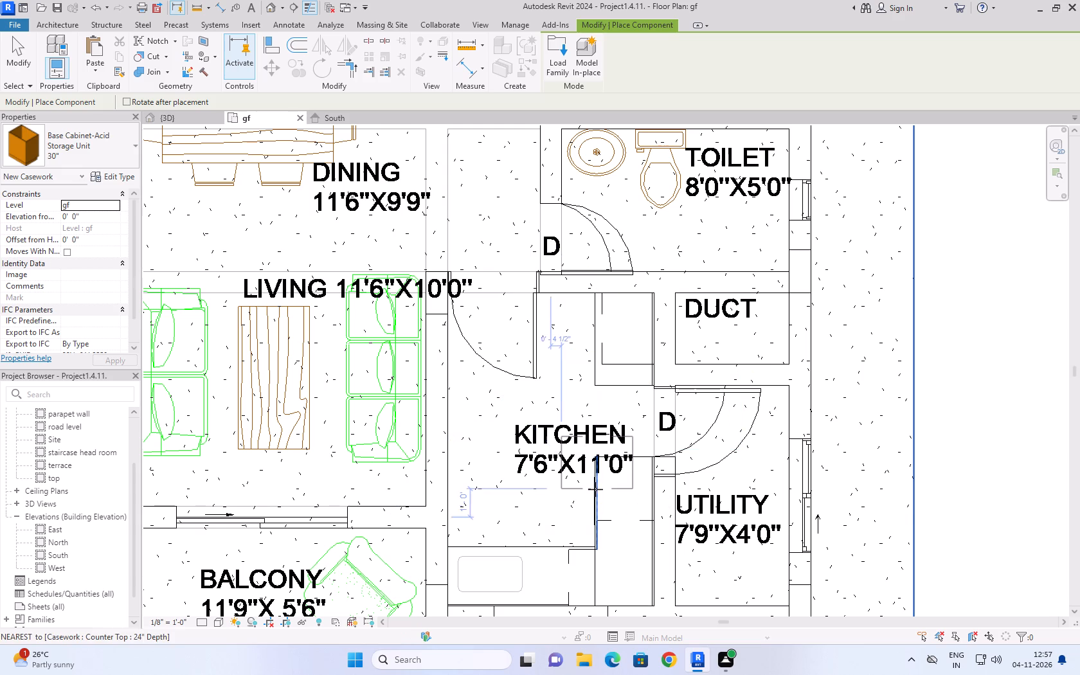
key(space)
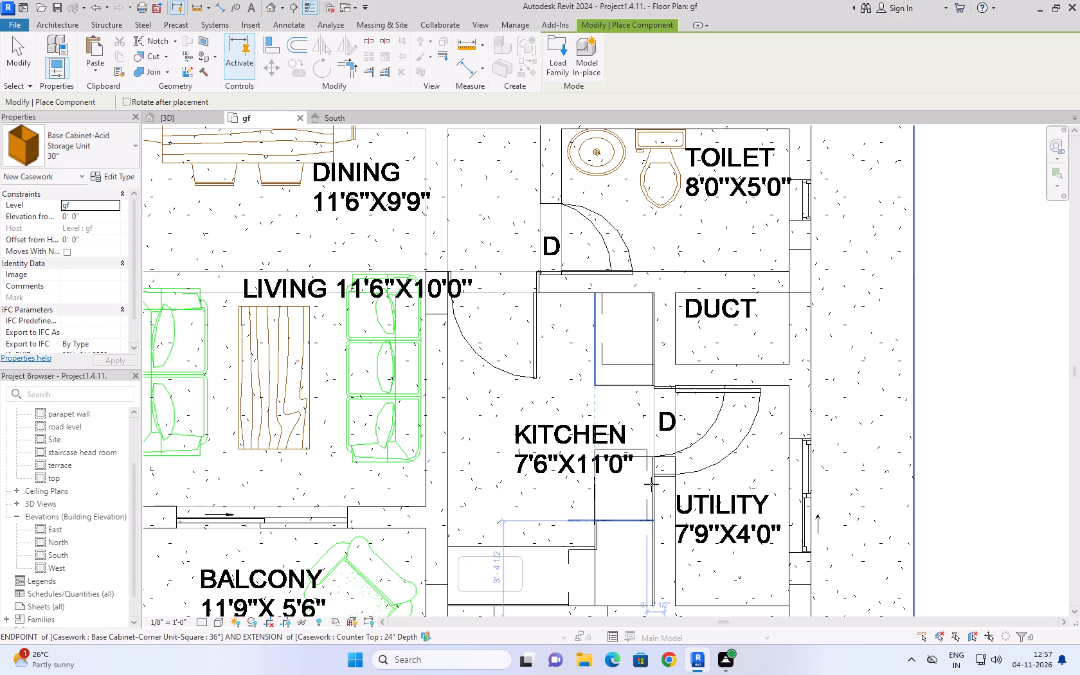
click(653, 484)
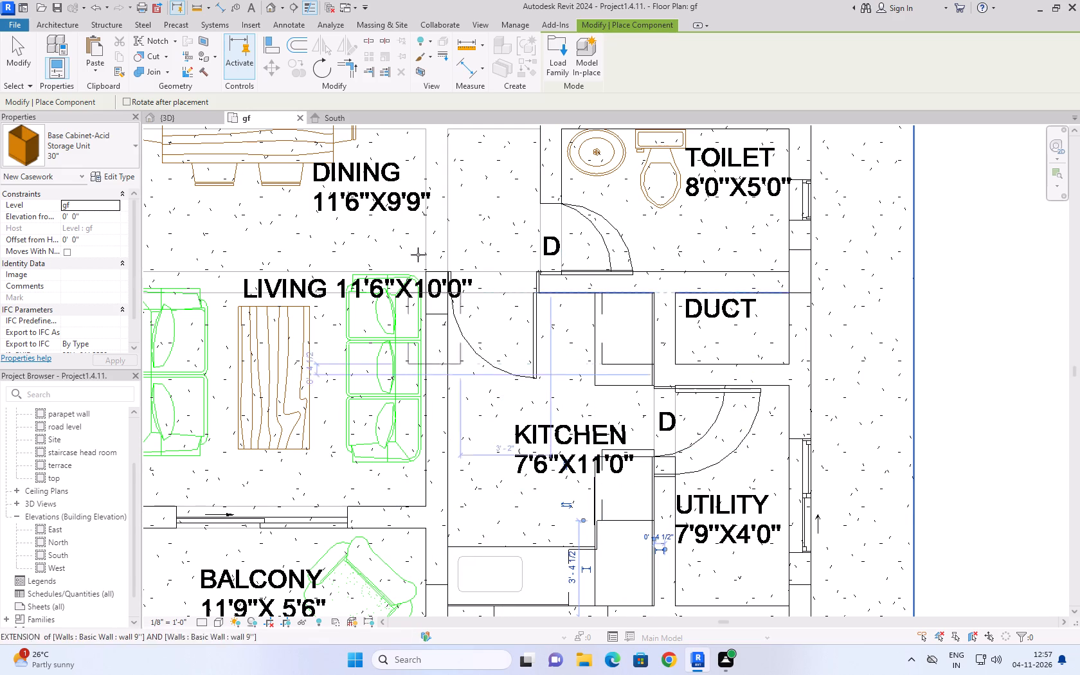
click(186, 117)
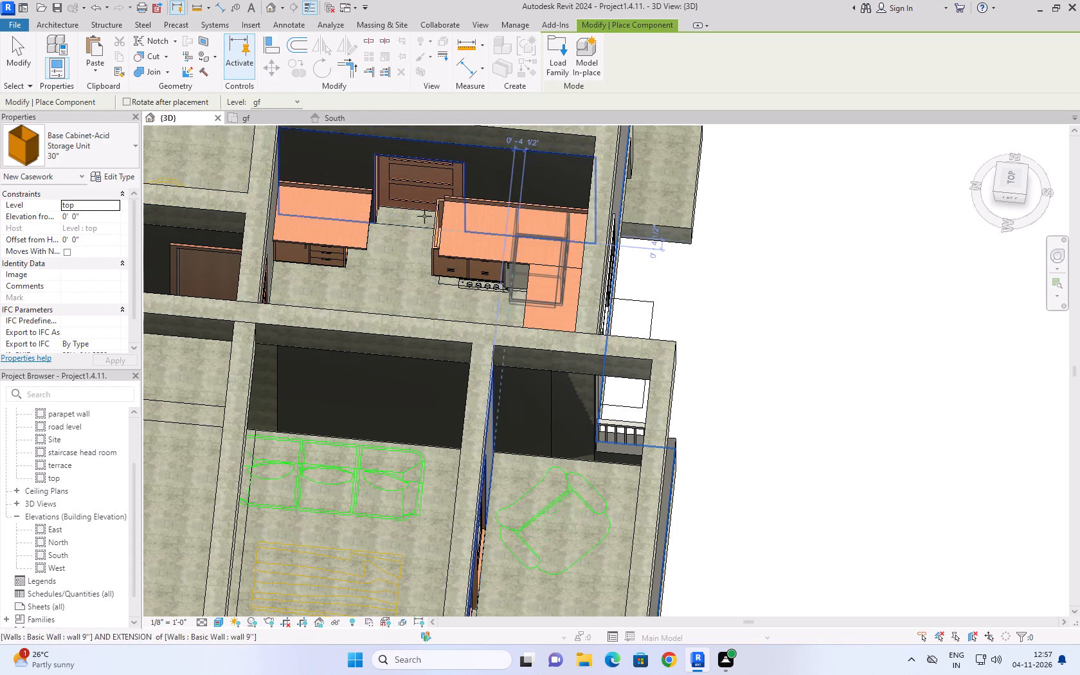
click(263, 121)
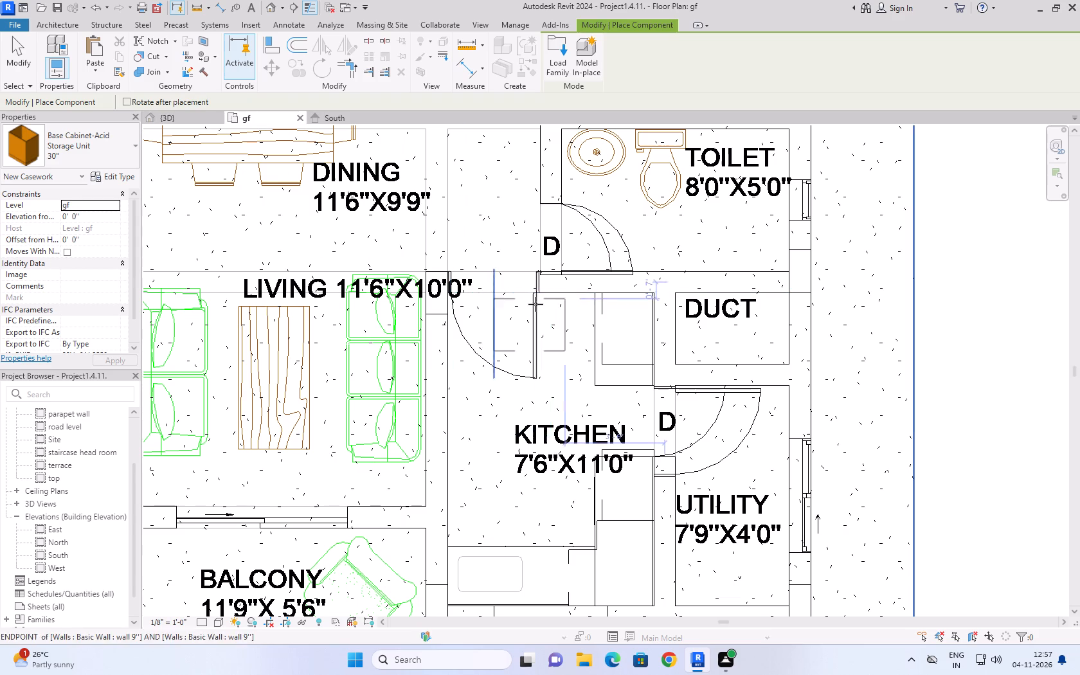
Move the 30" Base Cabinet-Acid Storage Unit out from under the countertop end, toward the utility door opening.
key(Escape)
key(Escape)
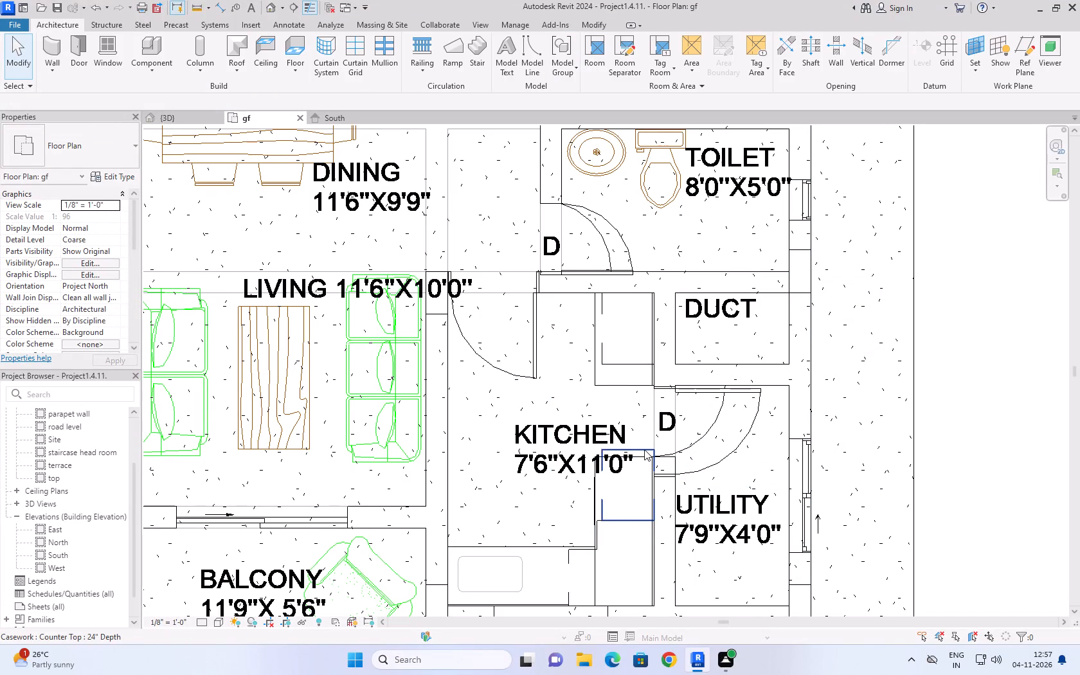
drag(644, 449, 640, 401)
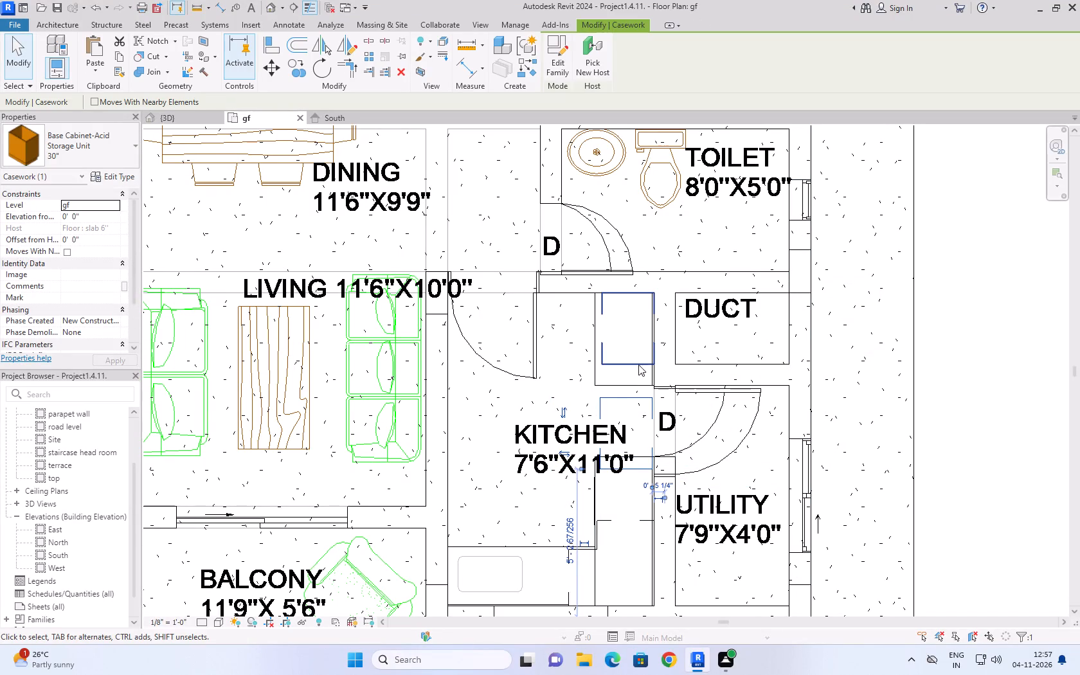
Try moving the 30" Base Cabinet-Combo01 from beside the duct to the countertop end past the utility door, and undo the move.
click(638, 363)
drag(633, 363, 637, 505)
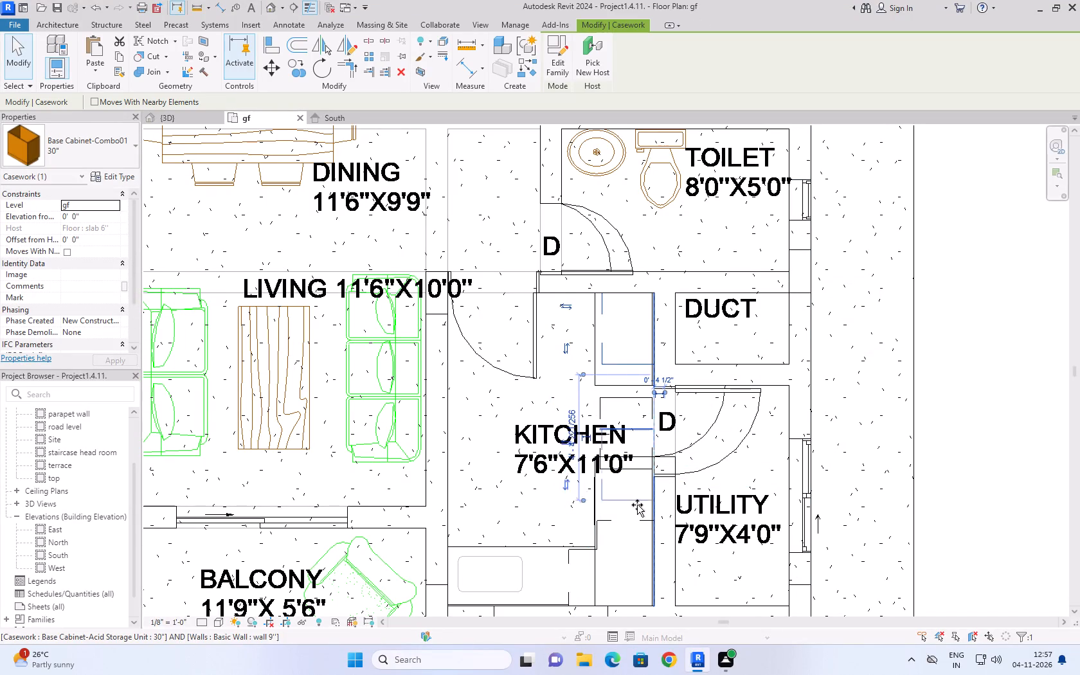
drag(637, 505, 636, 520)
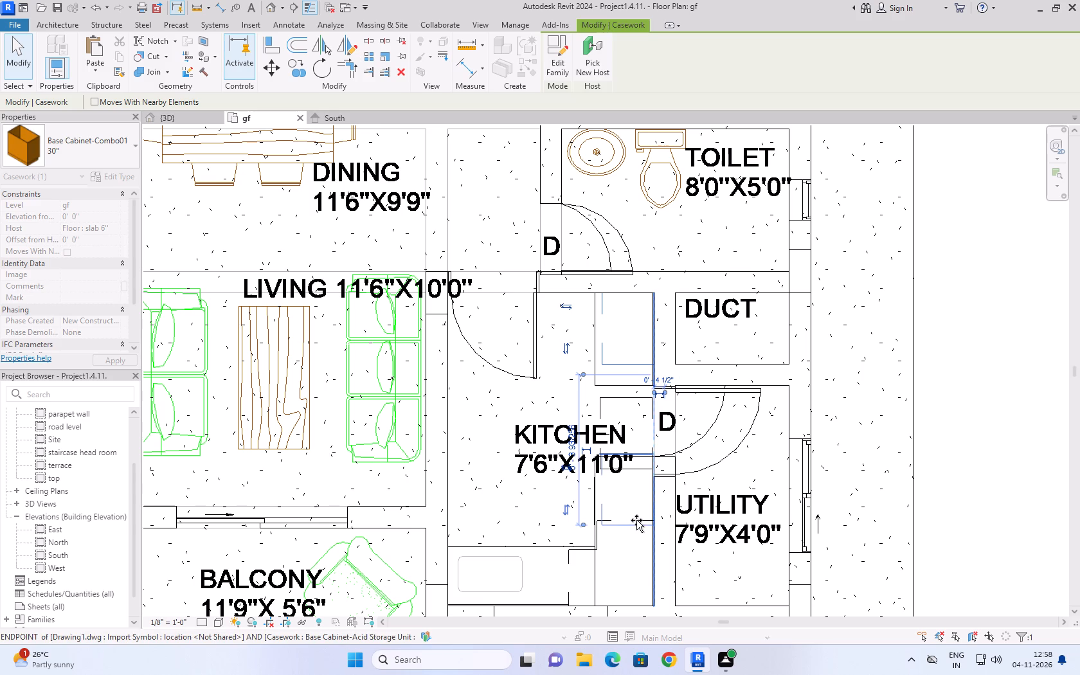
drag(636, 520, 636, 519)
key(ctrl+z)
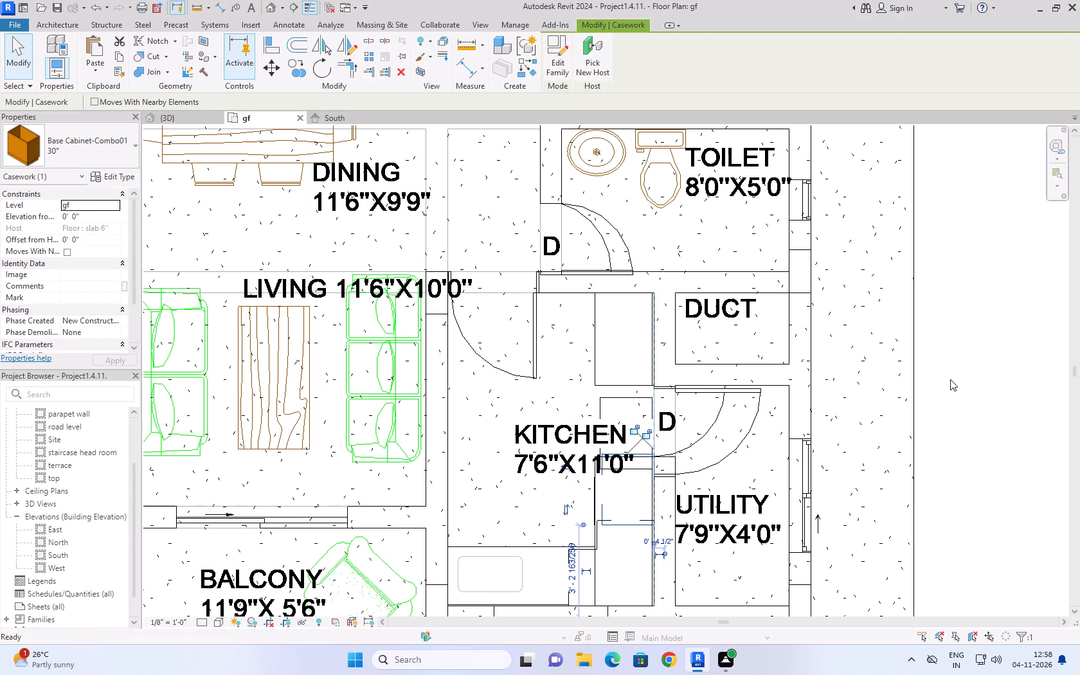
Duplicate the Base Cabinet-Acid Storage Unit's type as 30" 2 and set its width to 2'.
click(607, 404)
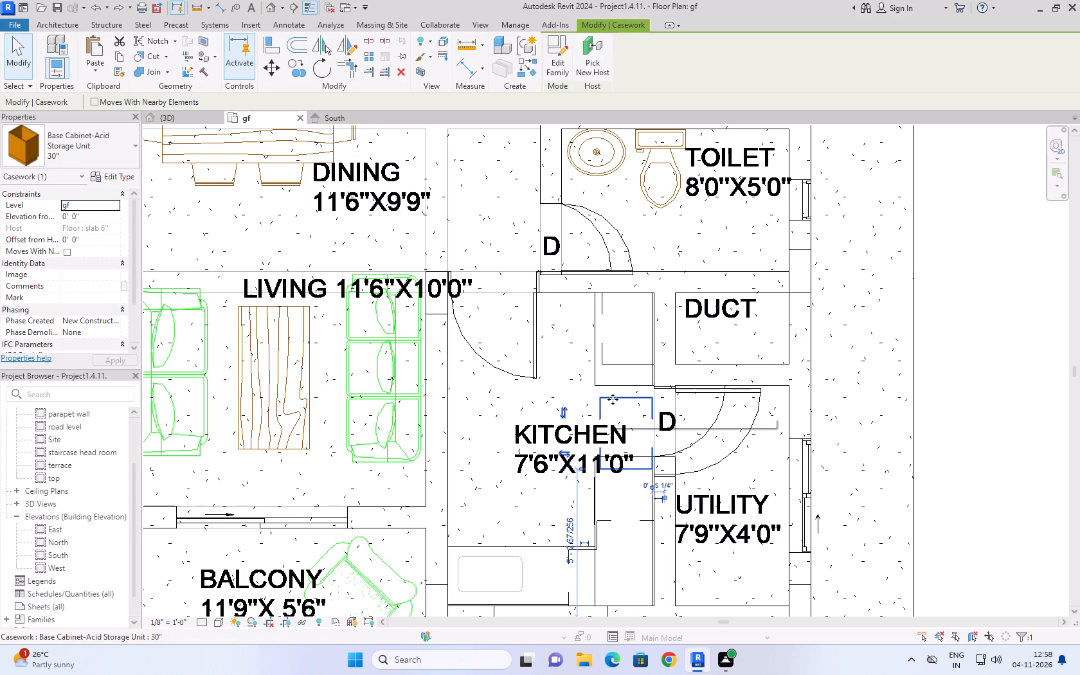
click(114, 179)
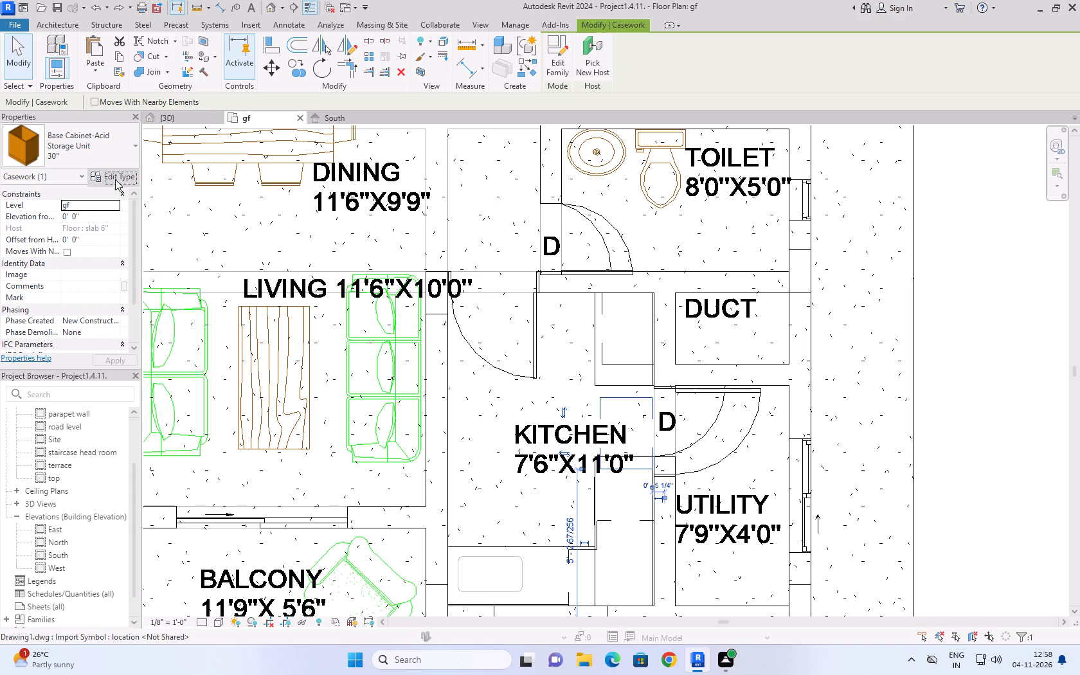
click(636, 184)
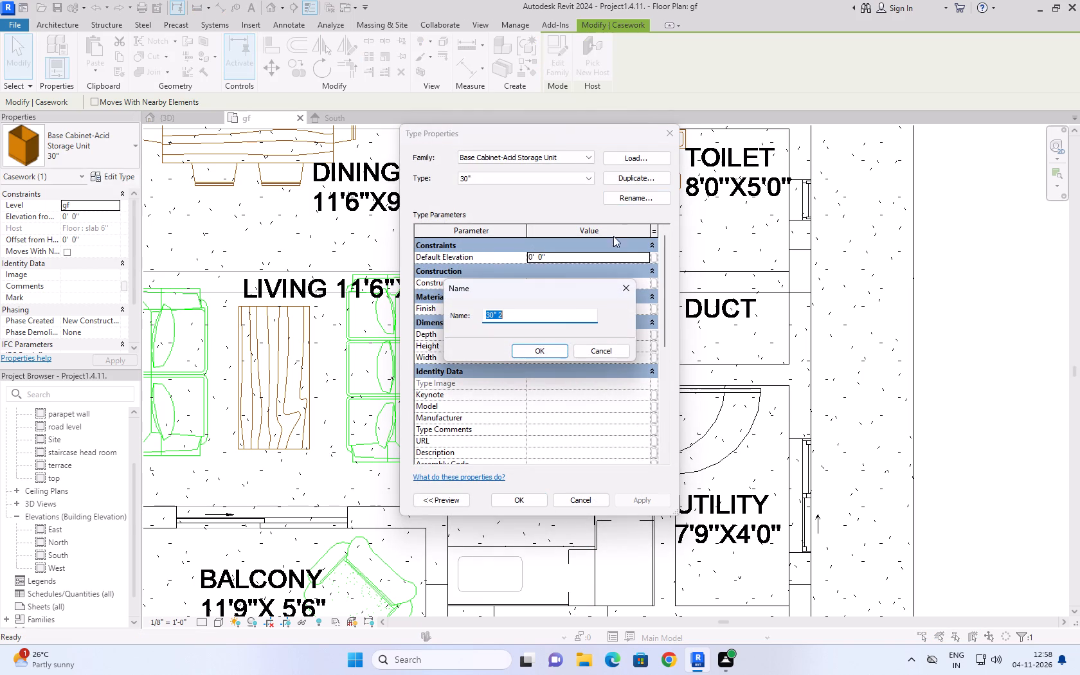
click(553, 350)
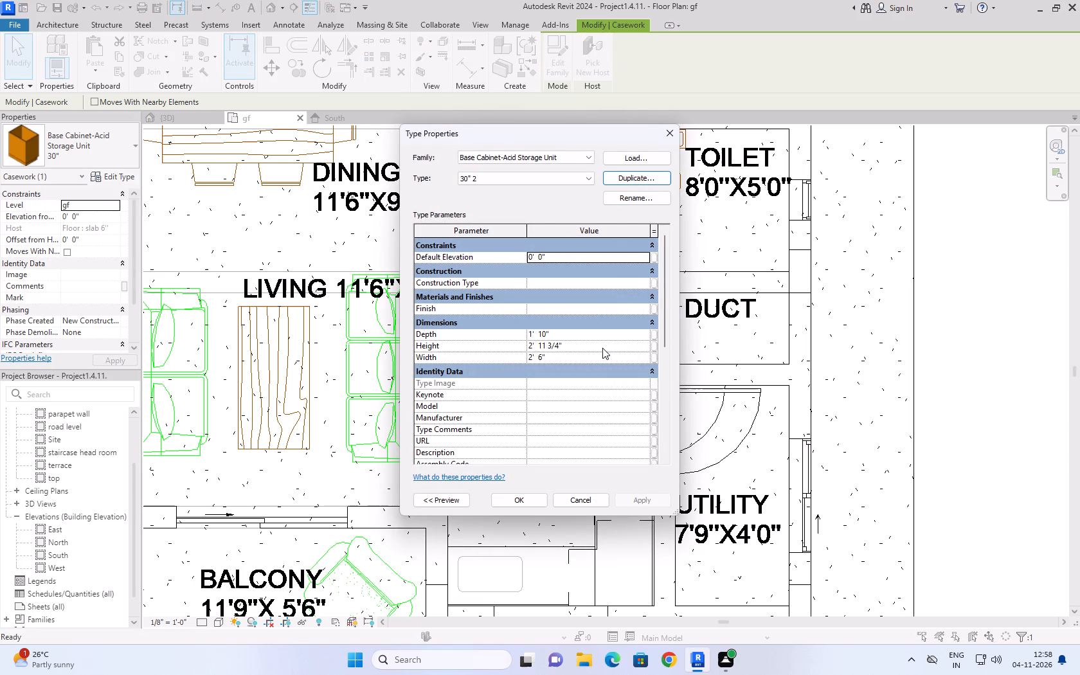
click(558, 357)
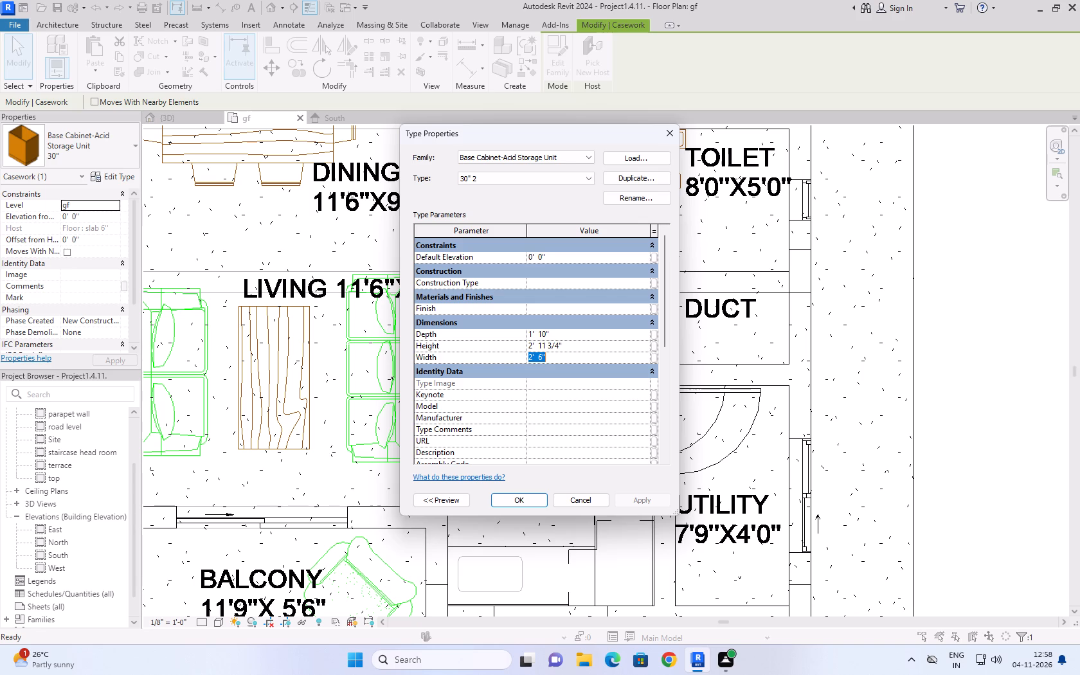
text(2')
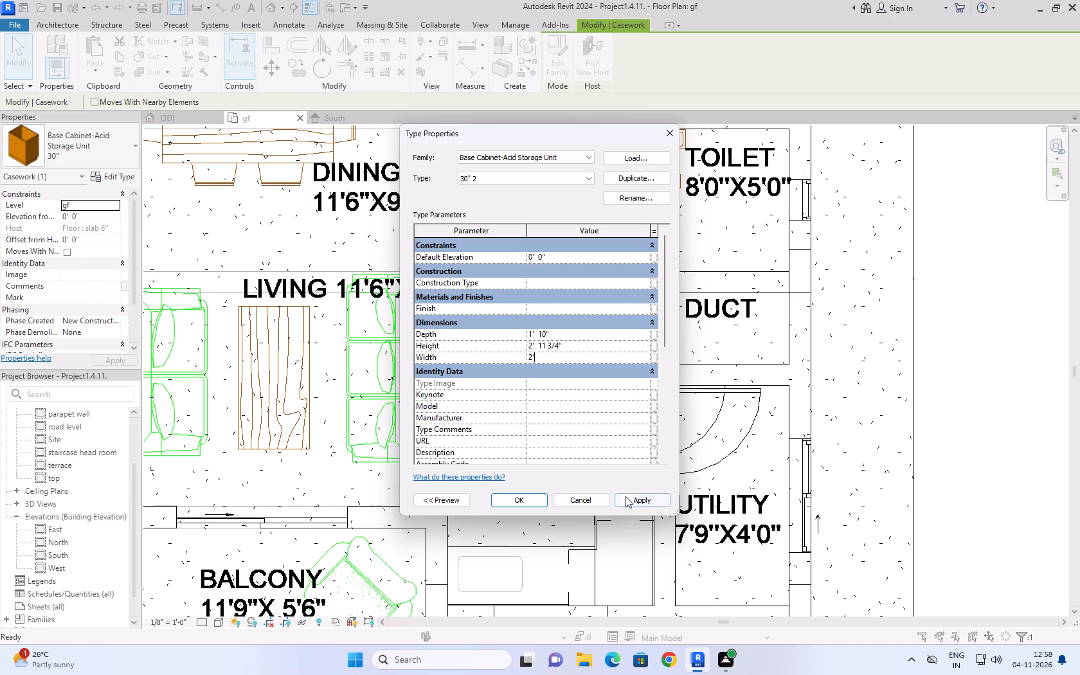
click(626, 496)
click(534, 498)
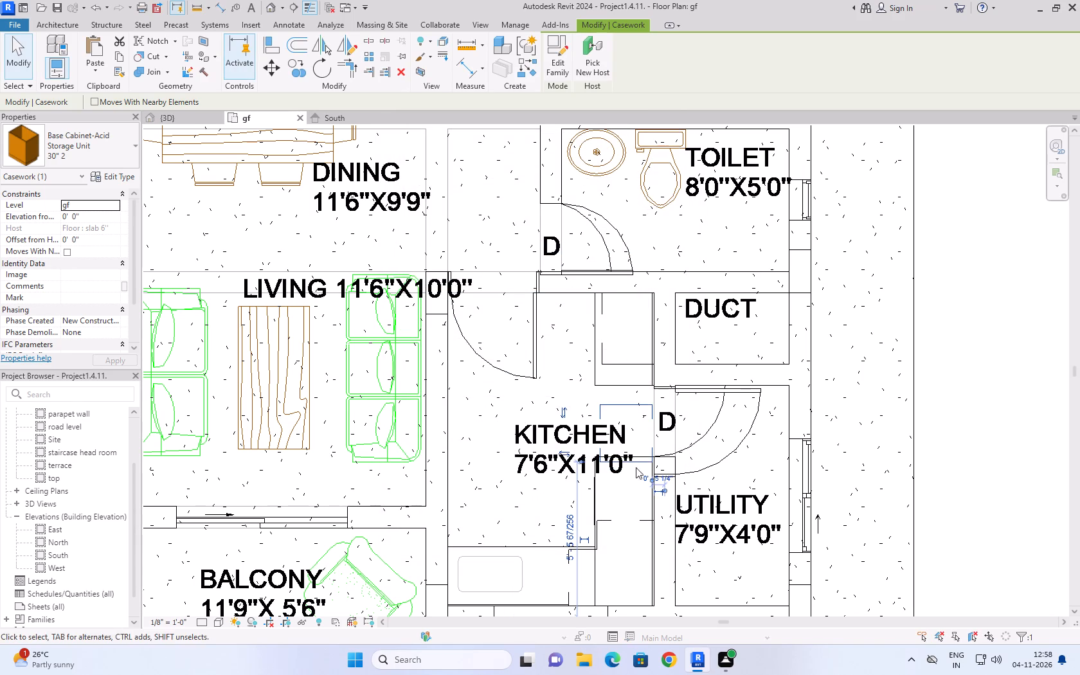
click(975, 402)
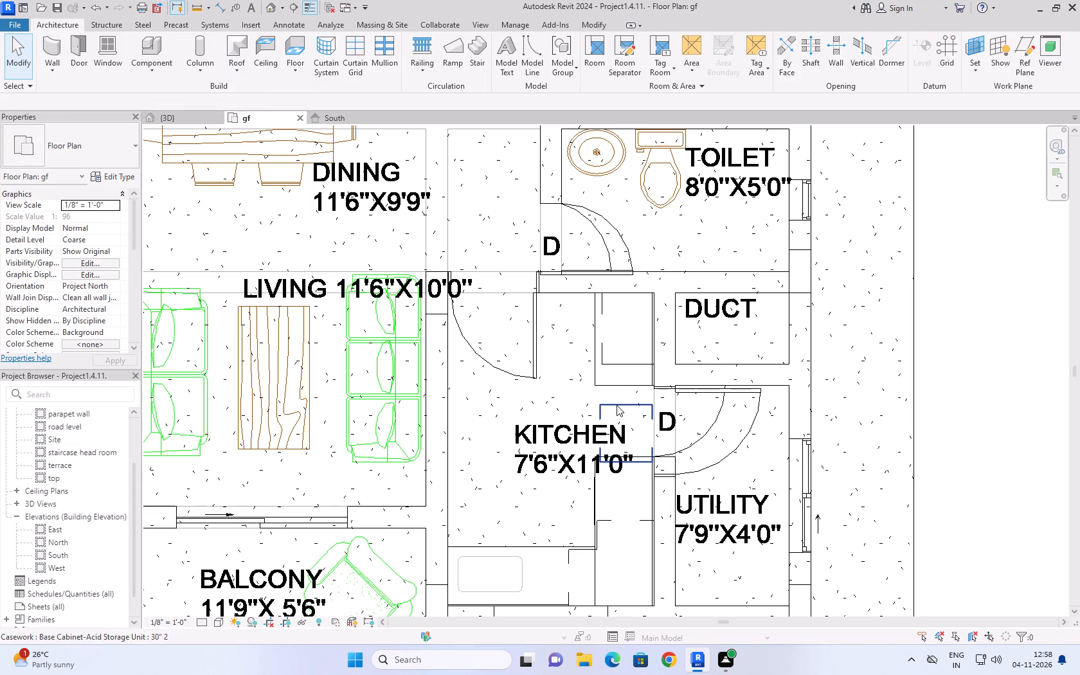
Move the narrowed acid storage cabinet back under the countertop end beside the utility door and nudge it slightly away from the utility wall.
click(616, 405)
drag(622, 458, 632, 491)
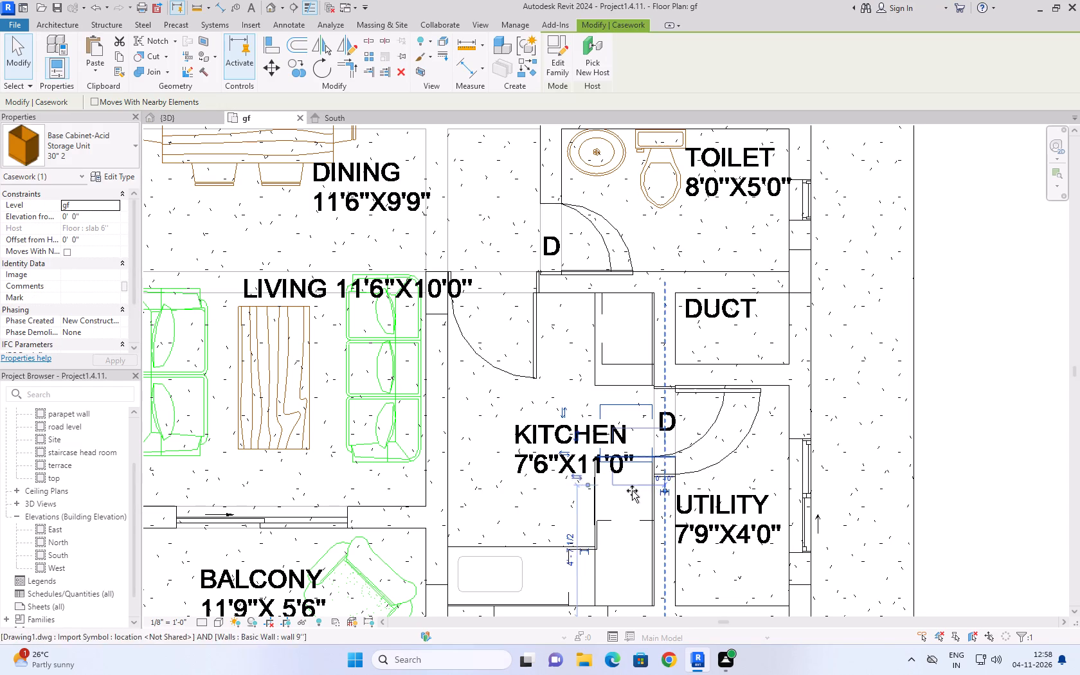
drag(632, 491, 626, 516)
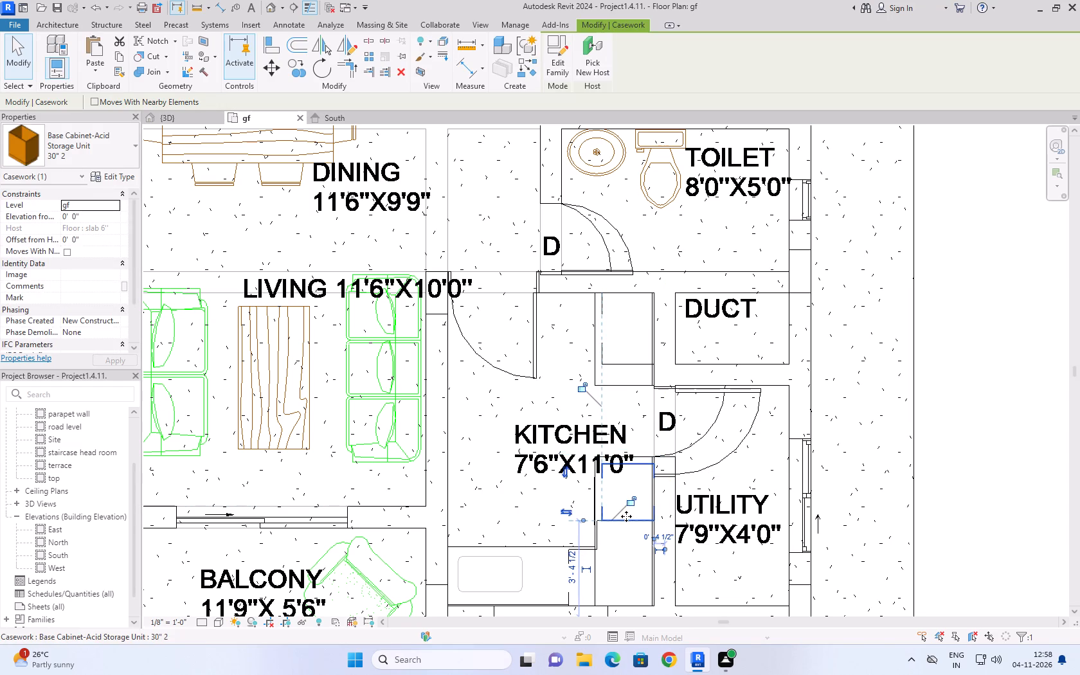
click(935, 379)
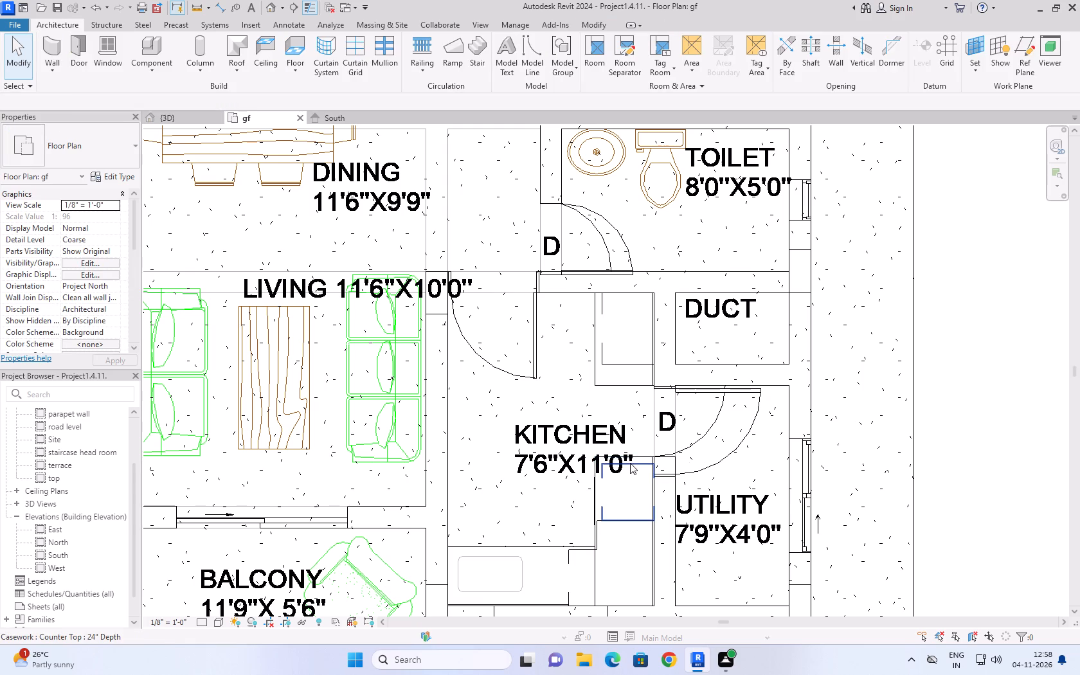
click(630, 463)
key(Left)
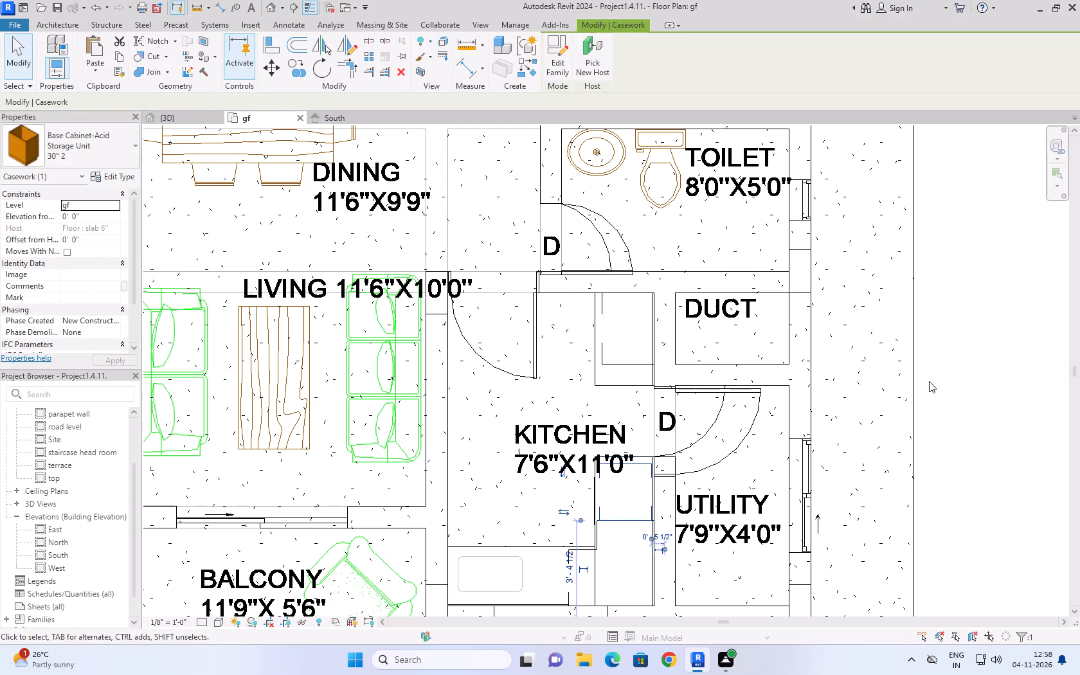
key(Left)
key(Right)
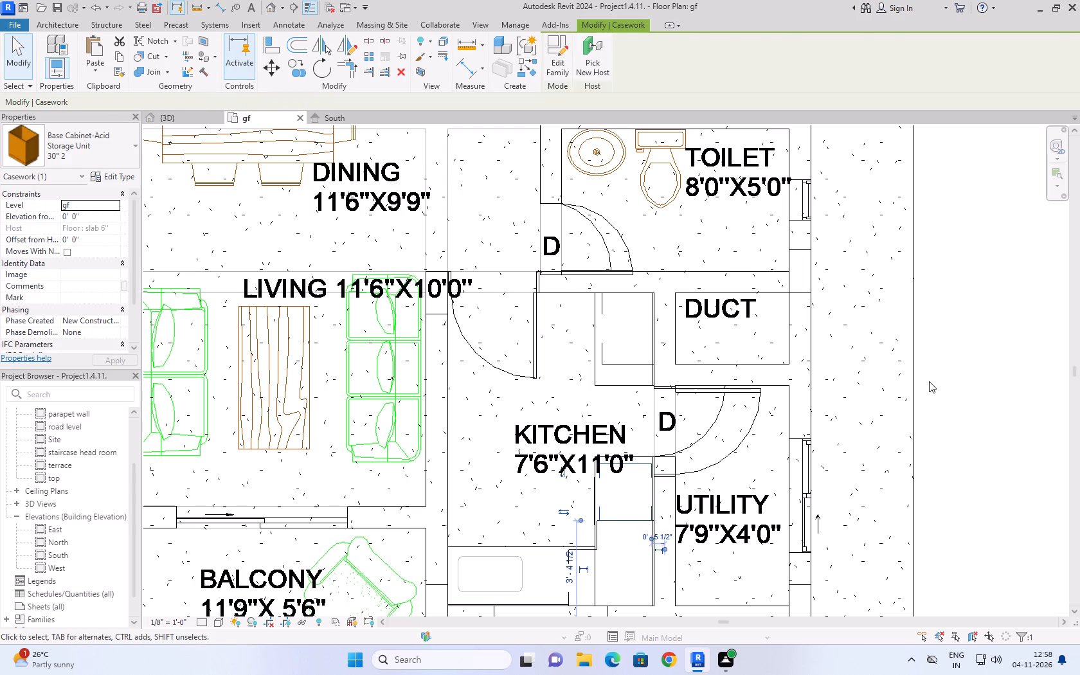
click(929, 381)
Duplicate the type of the Base Cabinet-Combo01 beside the duct as 30" 2 and set its width to 3'.
click(614, 363)
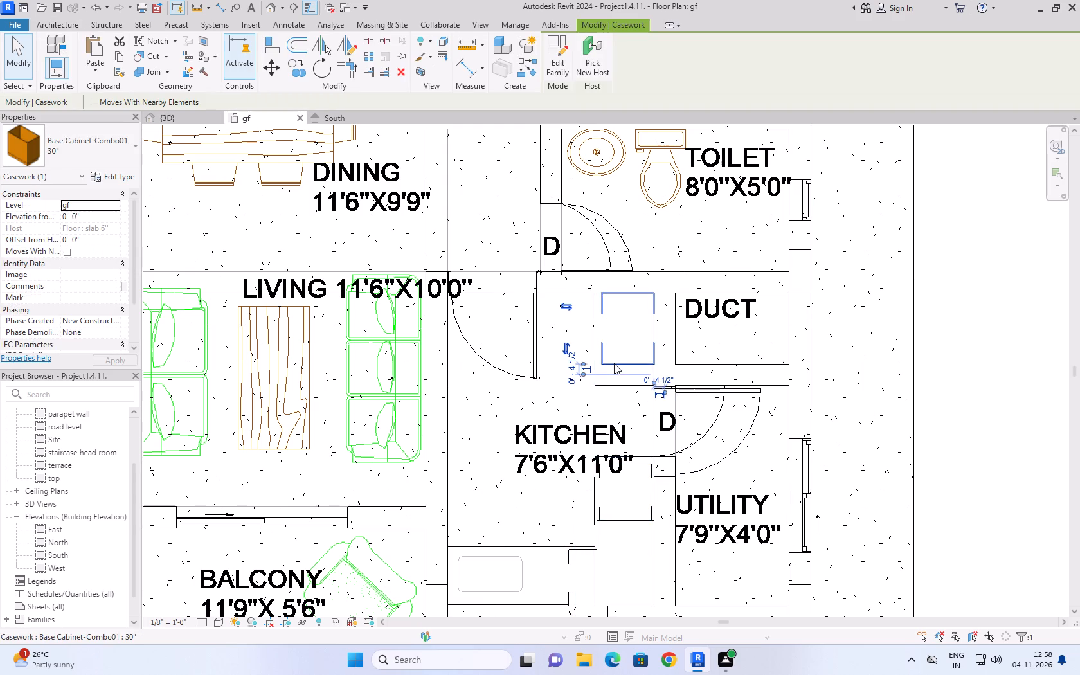
click(118, 179)
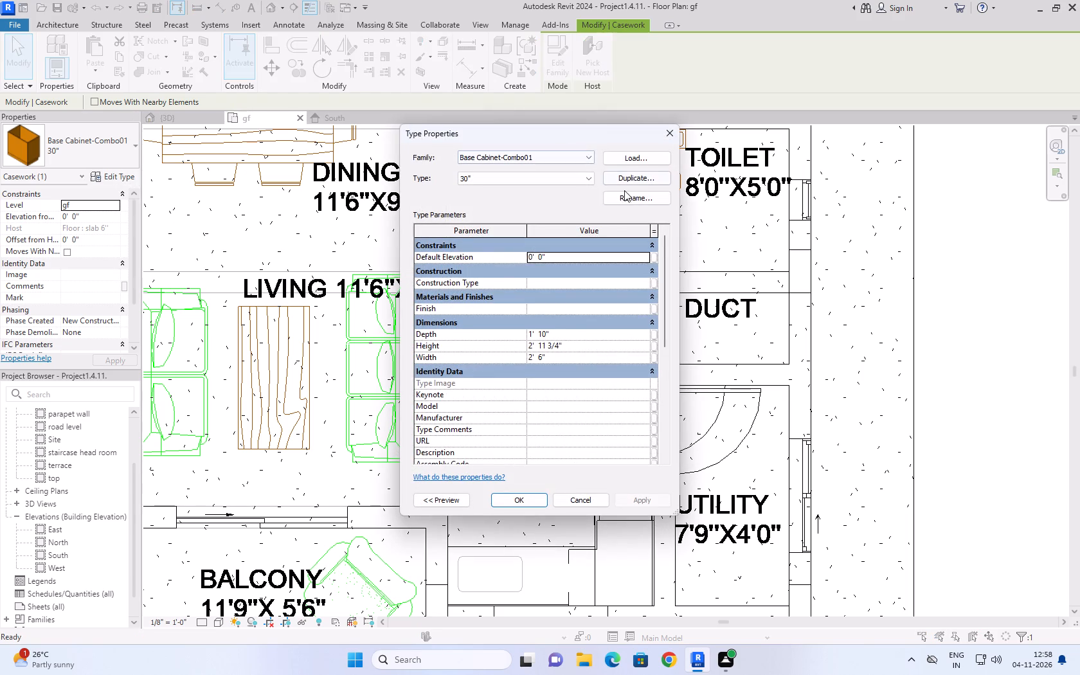
click(630, 183)
click(555, 349)
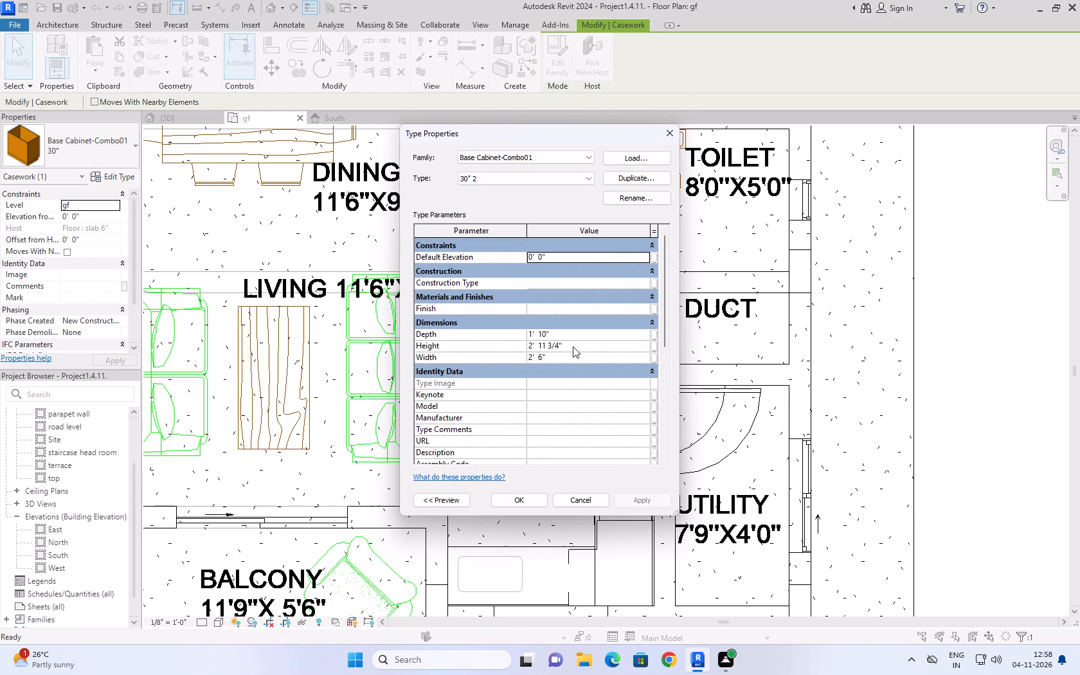
click(574, 359)
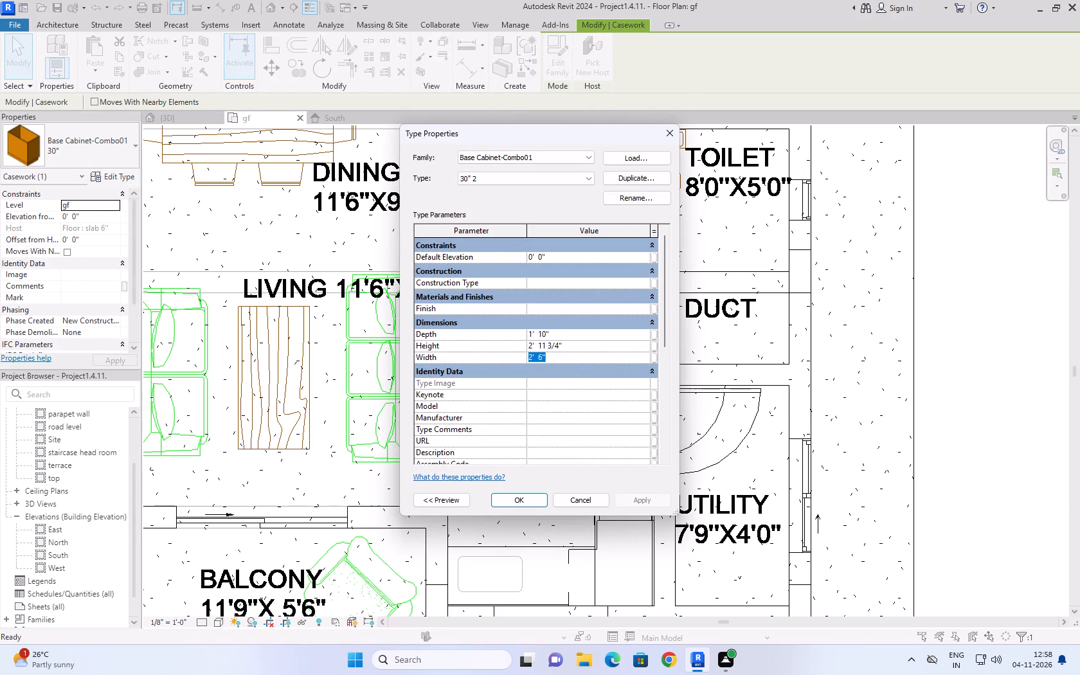
text(3')
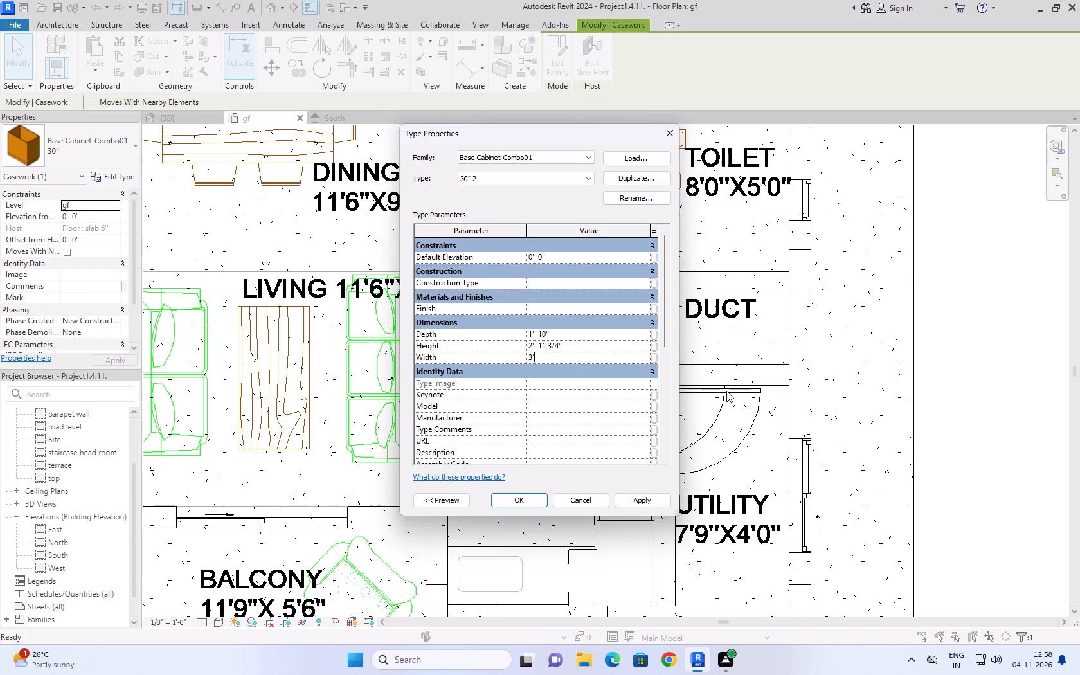
click(656, 495)
click(543, 498)
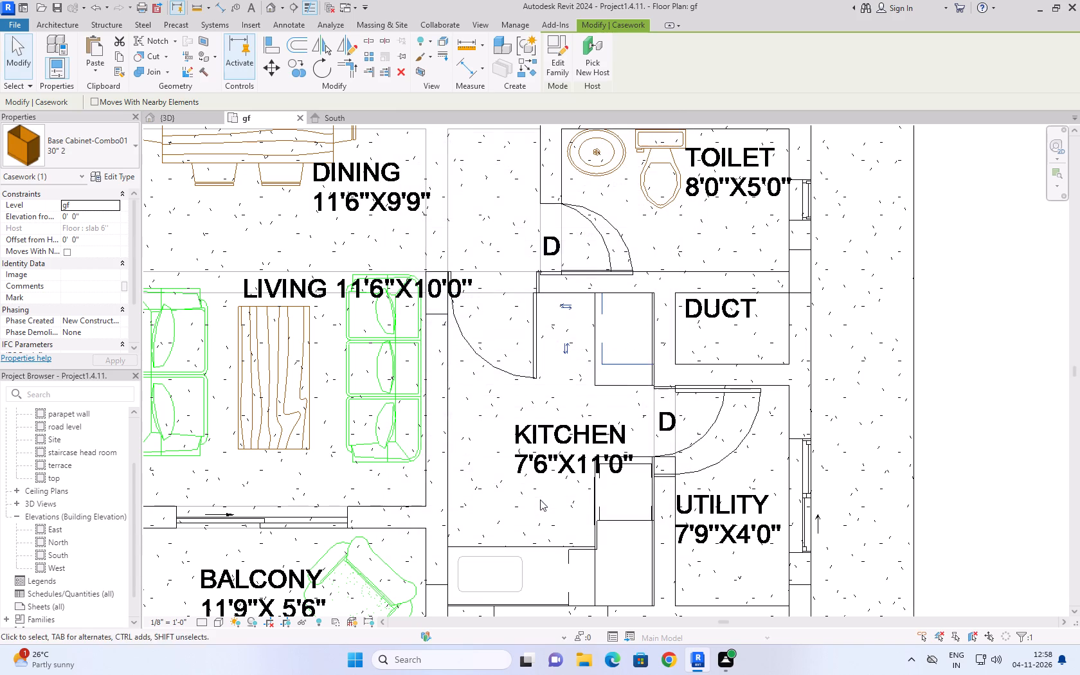
click(913, 257)
click(982, 251)
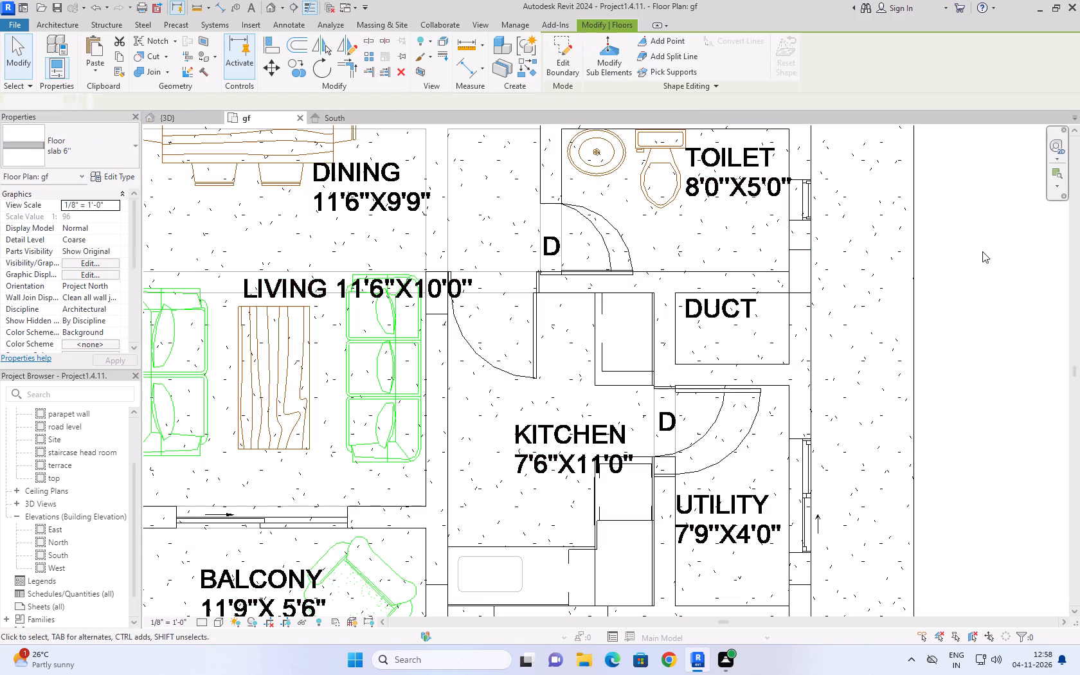
Examine the kitchen cabinets and the sink countertop from several angles in the 3D view, and return to the gf floor plan.
click(197, 117)
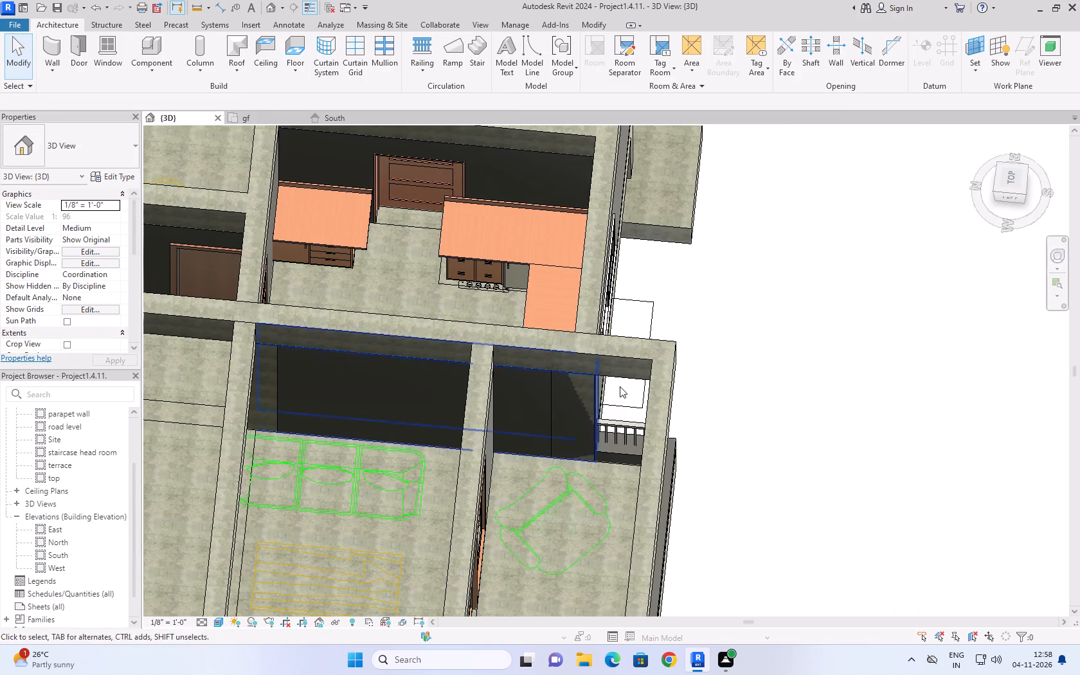
middle_drag(379, 284, 389, 284)
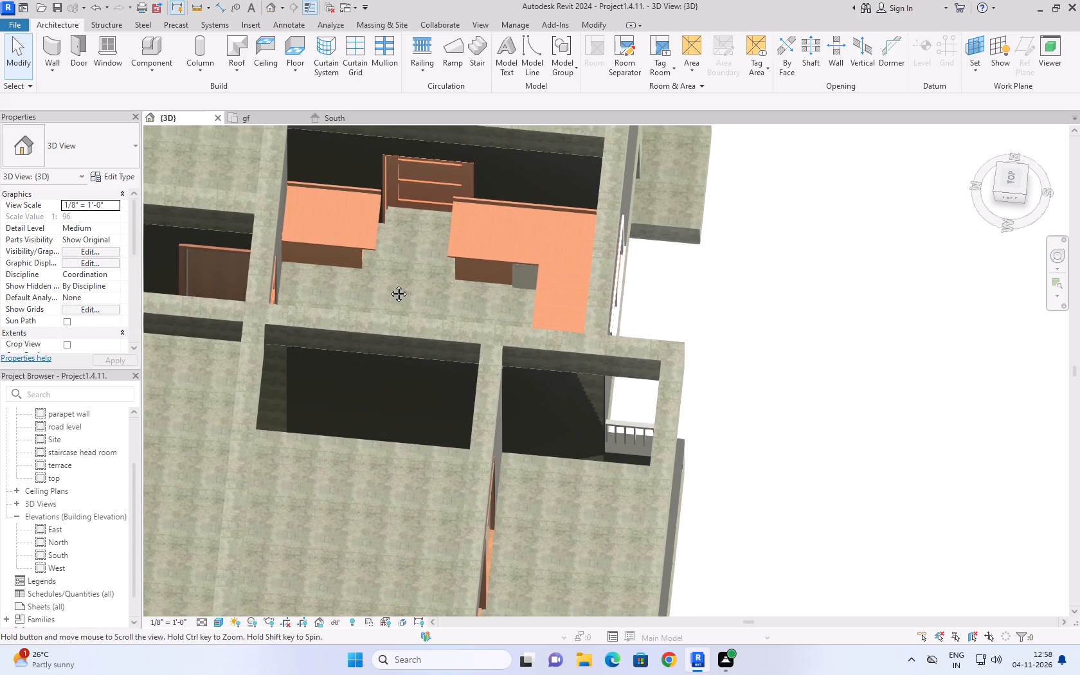
middle_drag(389, 284, 391, 283)
shift+middle_drag(400, 278, 462, 286)
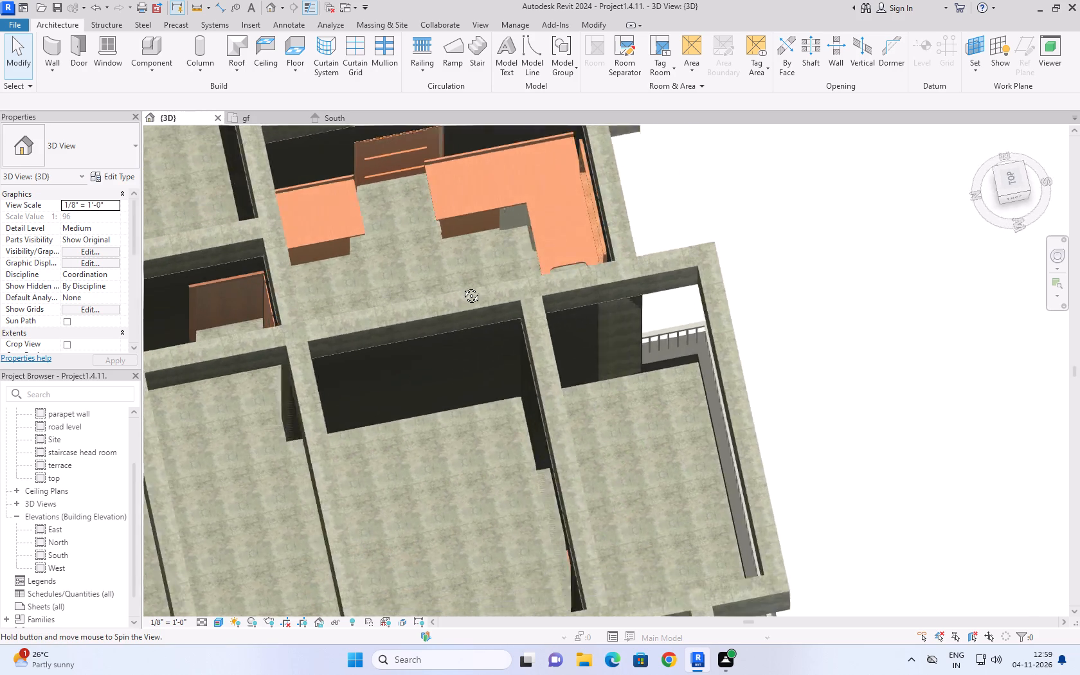
shift+middle_drag(462, 286, 626, 159)
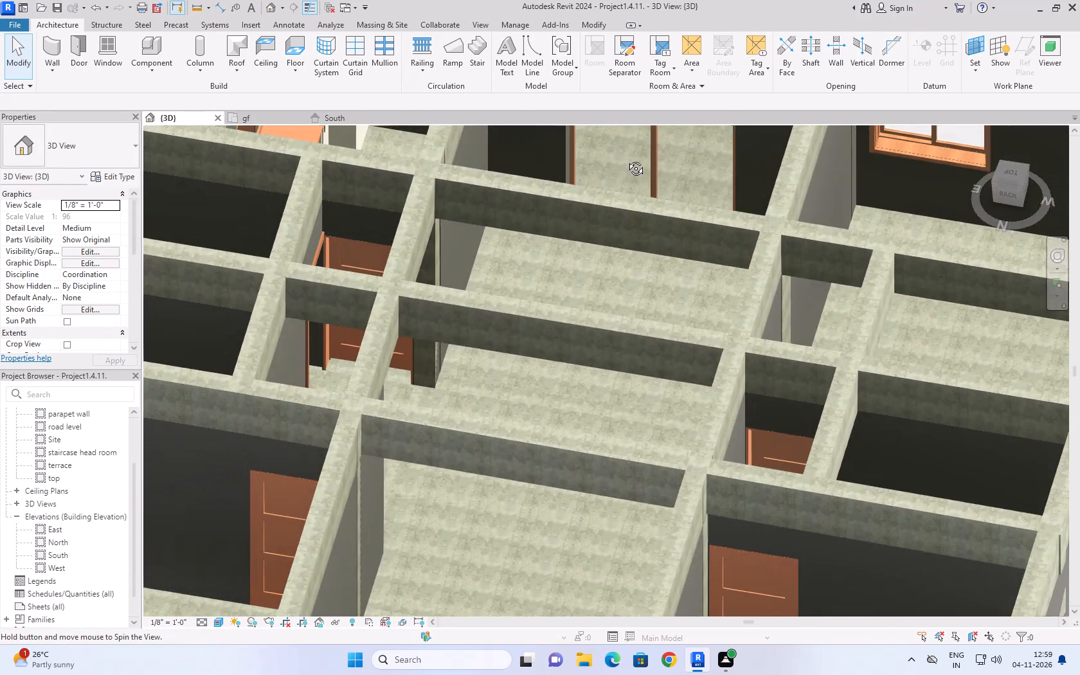
shift+middle_drag(626, 159, 670, 289)
middle_drag(293, 181, 352, 412)
scroll(385, 389, up, 1)
shift+middle_drag(385, 389, 375, 305)
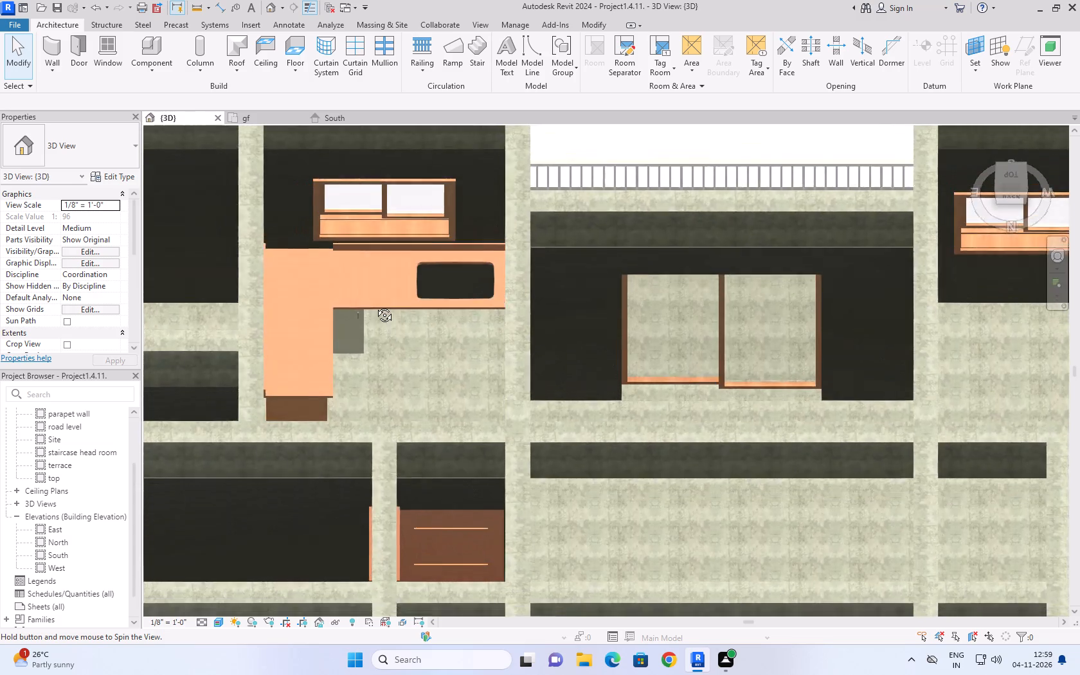
shift+middle_drag(375, 305, 336, 239)
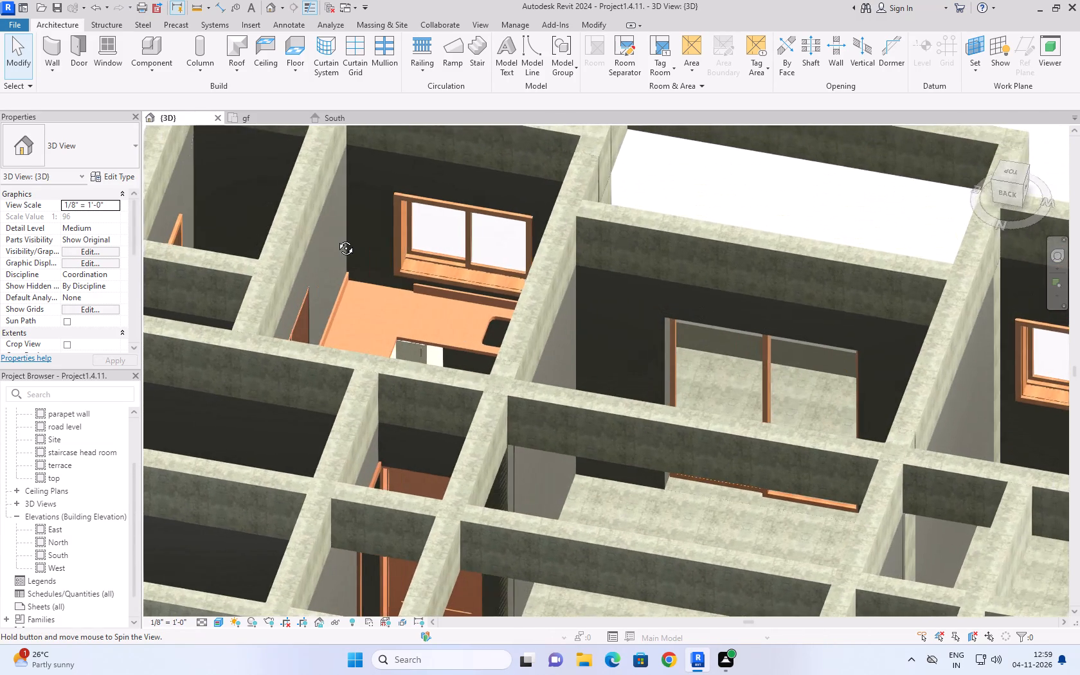
shift+middle_drag(336, 239, 366, 298)
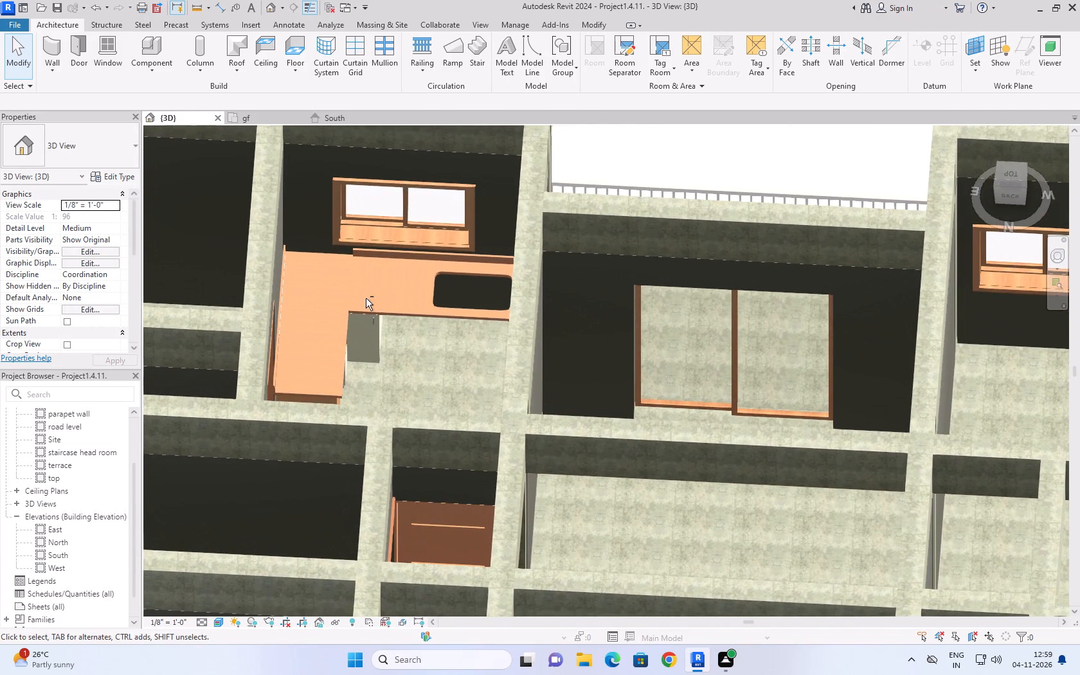
click(373, 251)
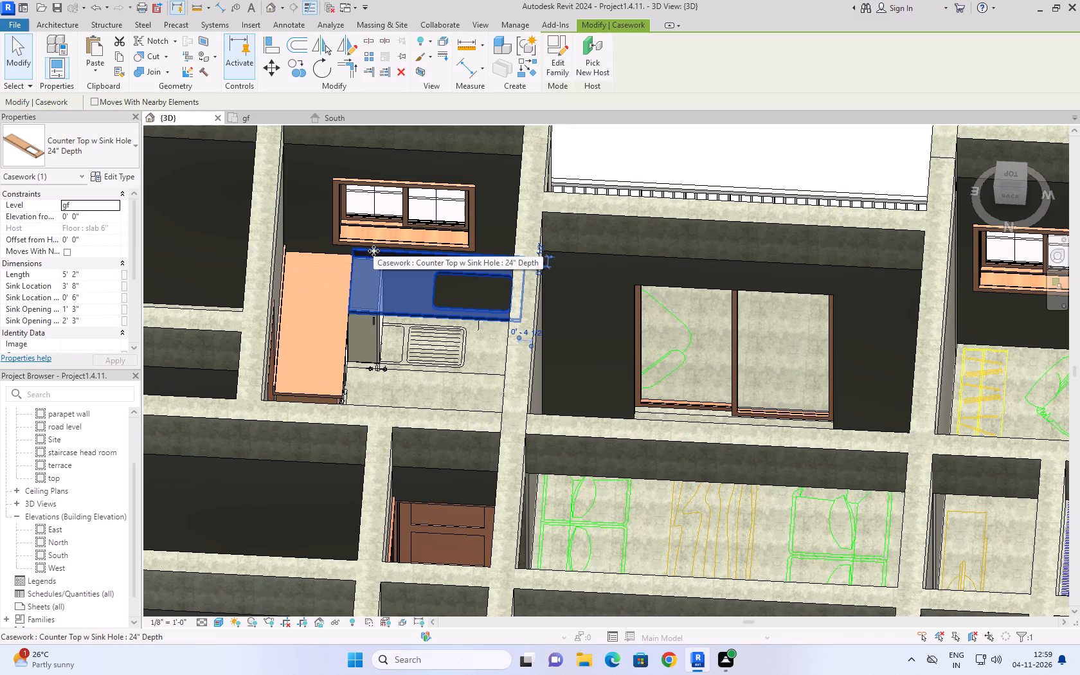
click(258, 120)
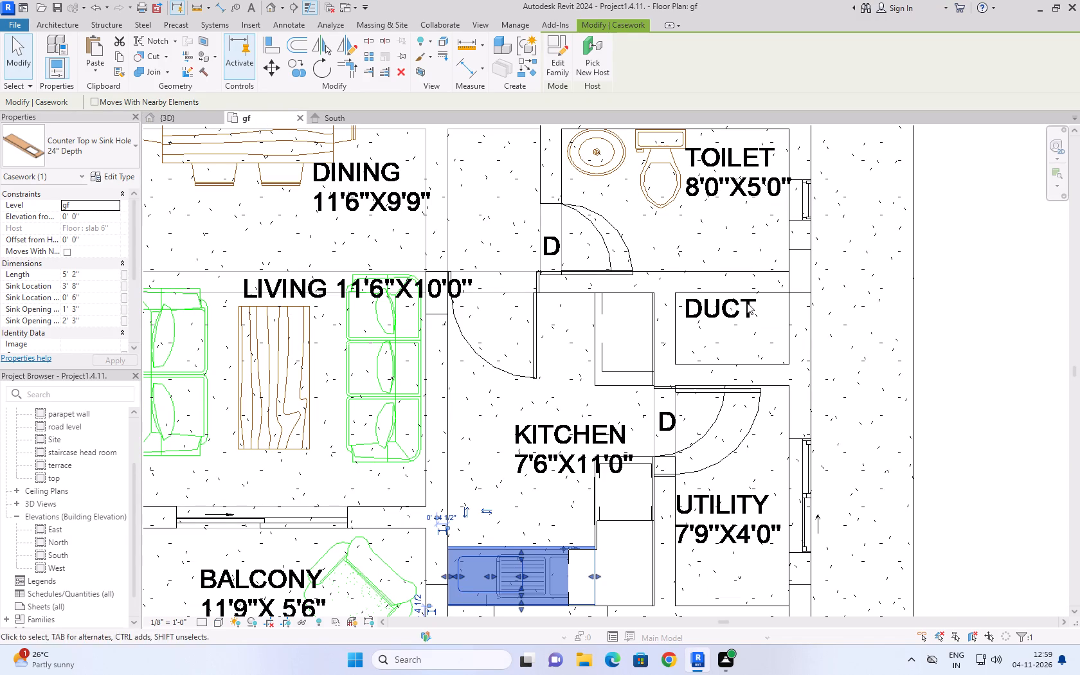
click(951, 310)
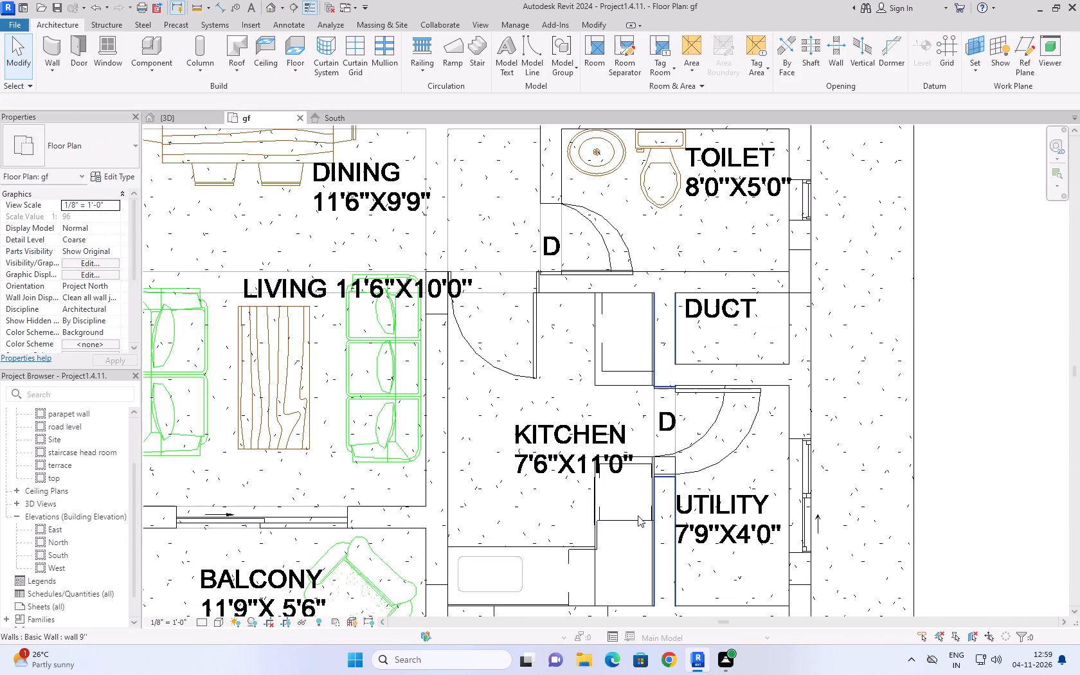
Stretch the kitchen's sink-hole countertop across the corner to the utility wall, making it 7' 3" long.
click(572, 571)
click(556, 471)
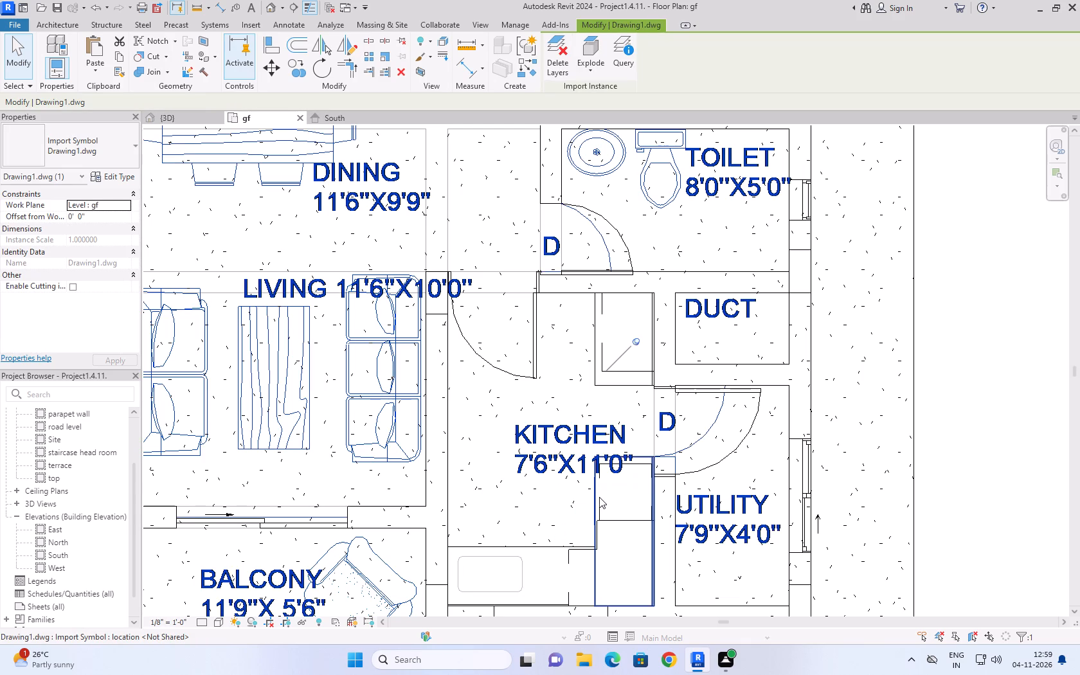
click(597, 493)
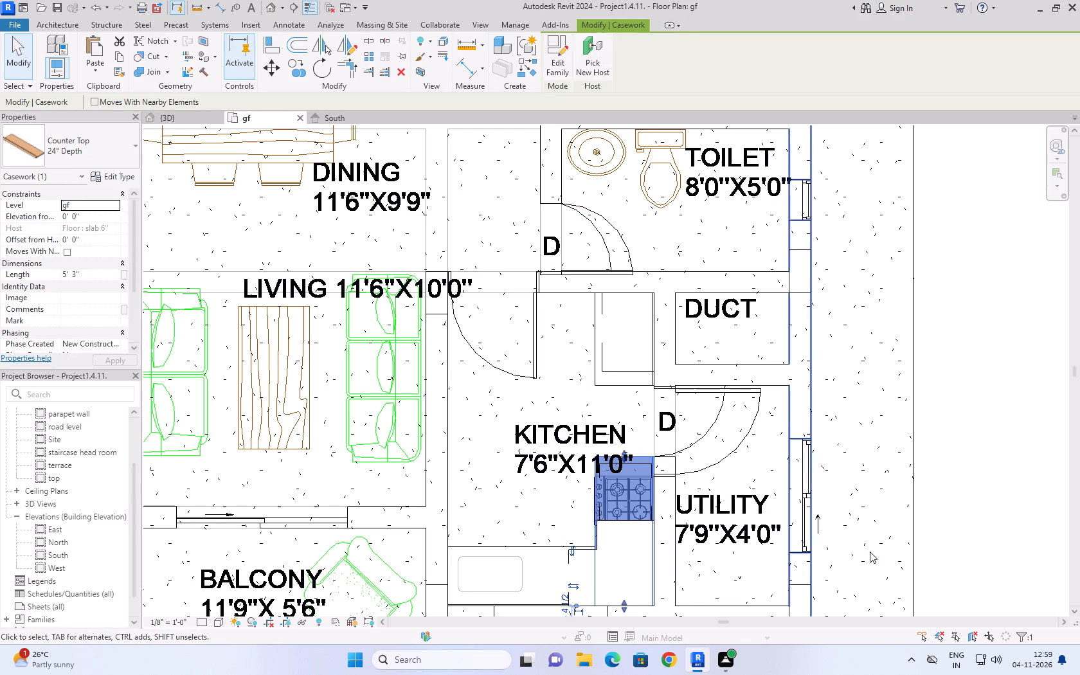
click(1004, 430)
click(544, 548)
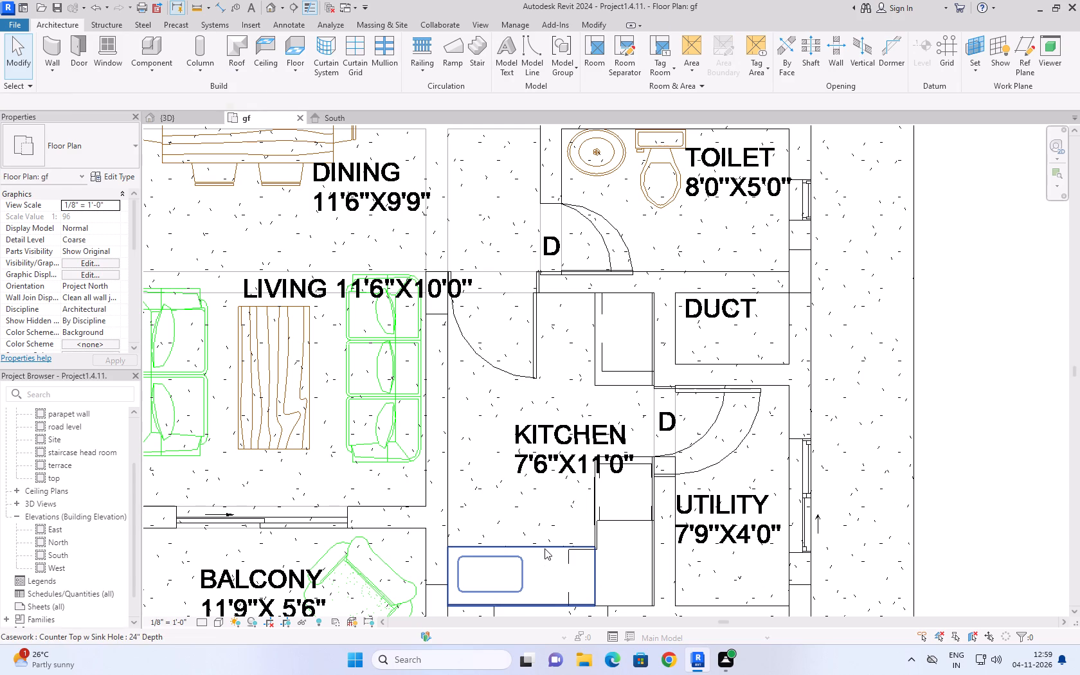
drag(597, 577, 644, 587)
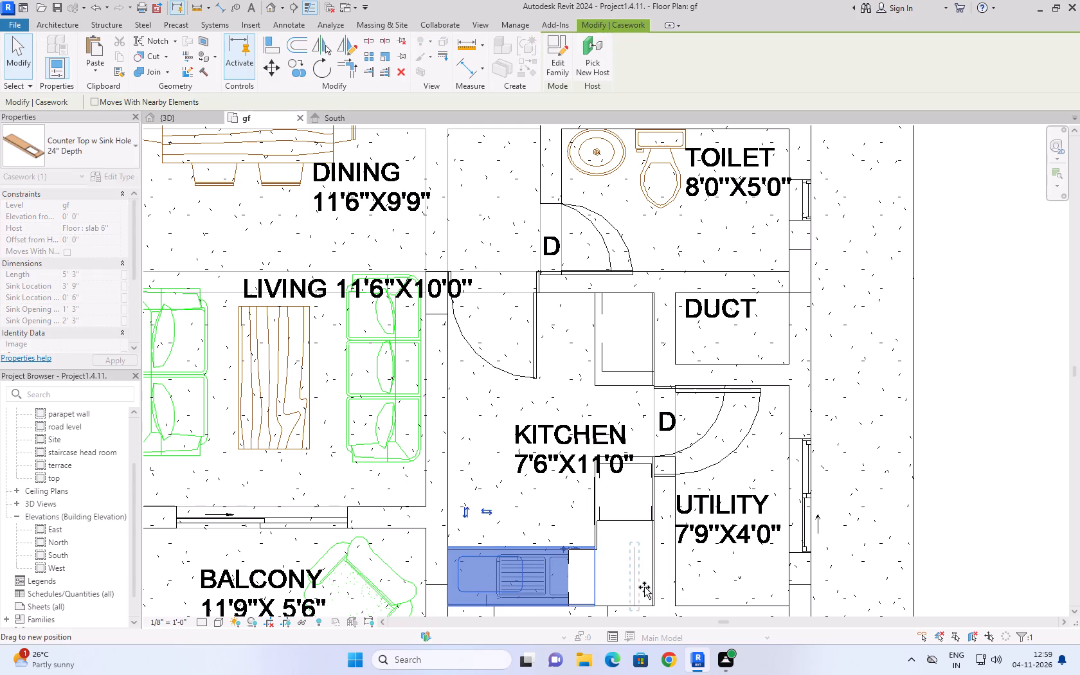
drag(644, 587, 651, 587)
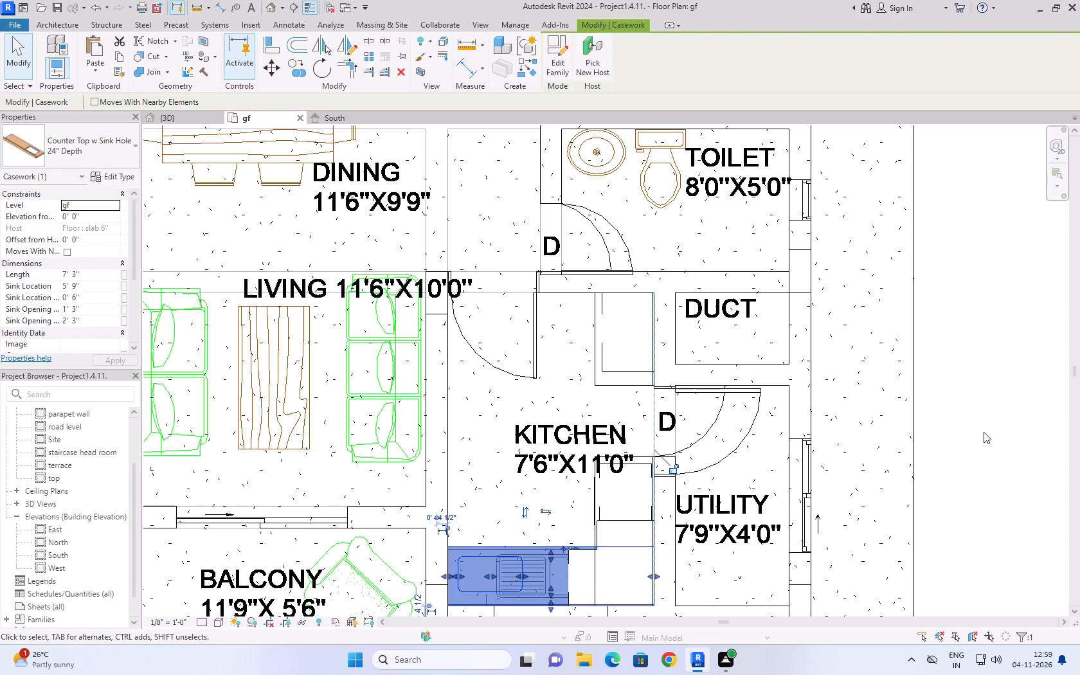
click(984, 432)
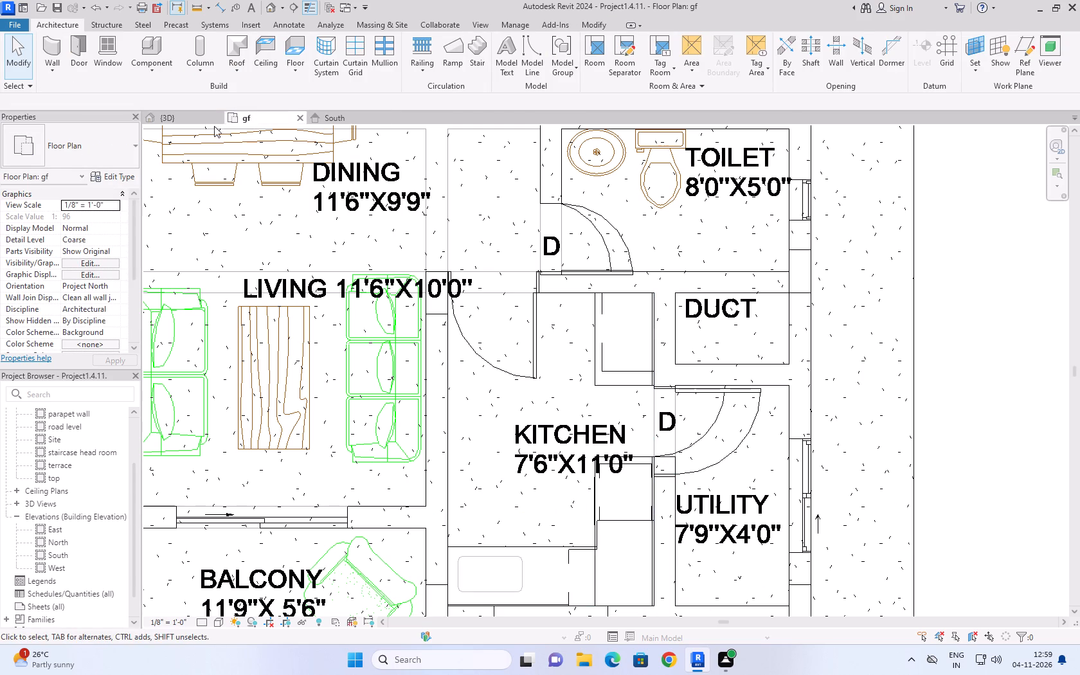
Examine the lengthened sink countertop and the kitchen base cabinets from several angles in the 3D view.
click(192, 120)
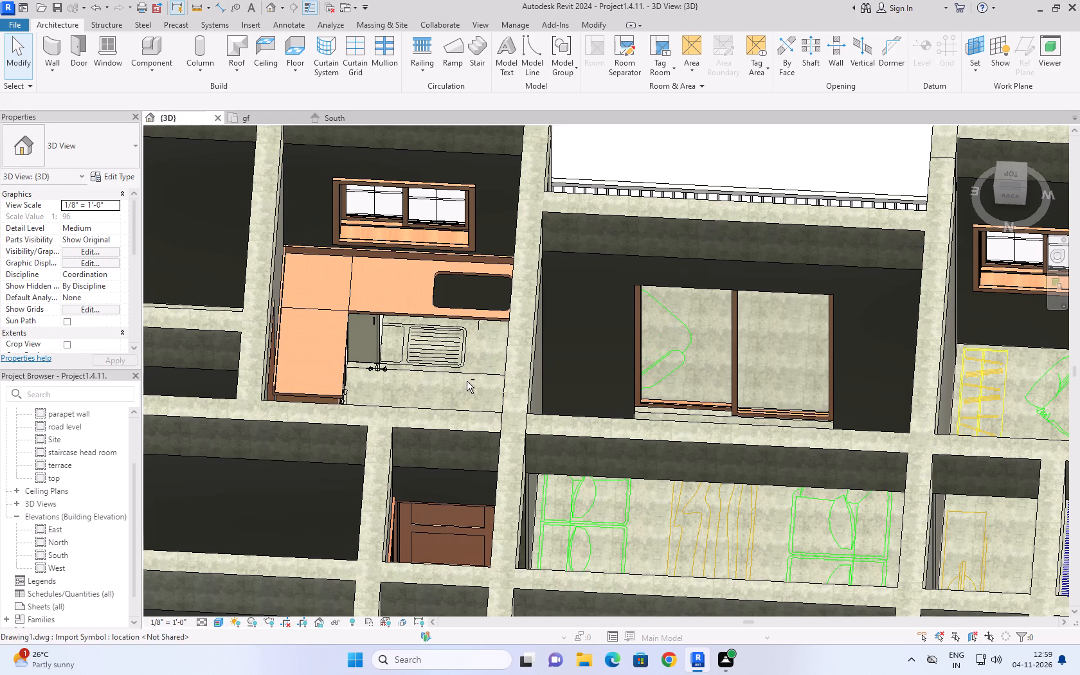
shift+middle_drag(467, 381, 408, 366)
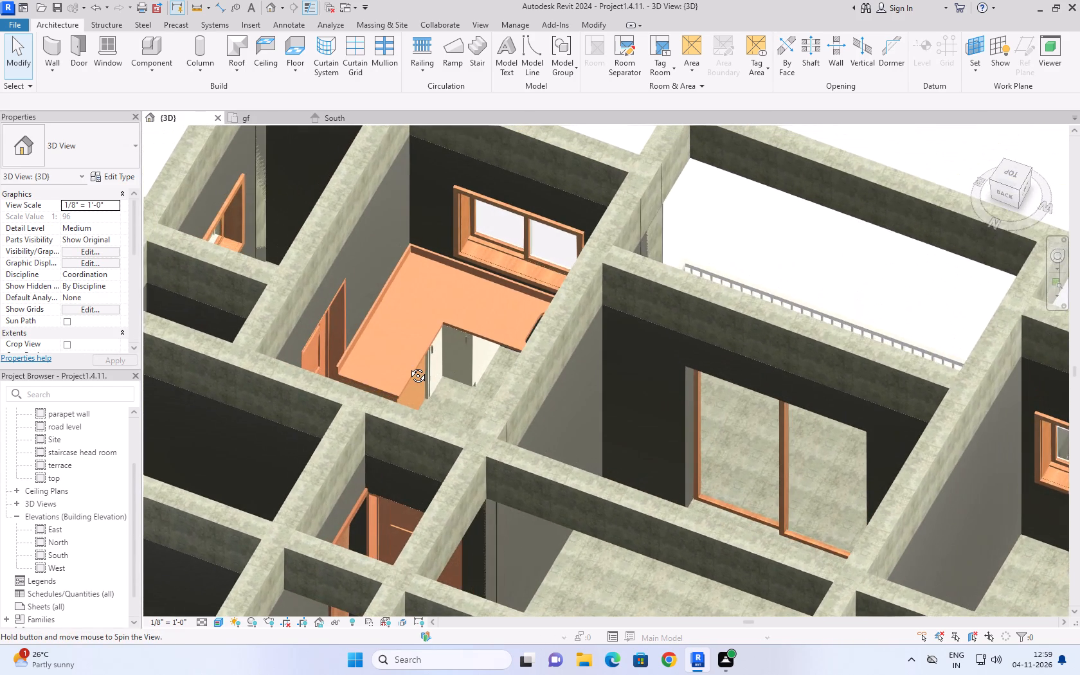
shift+middle_drag(408, 366, 490, 359)
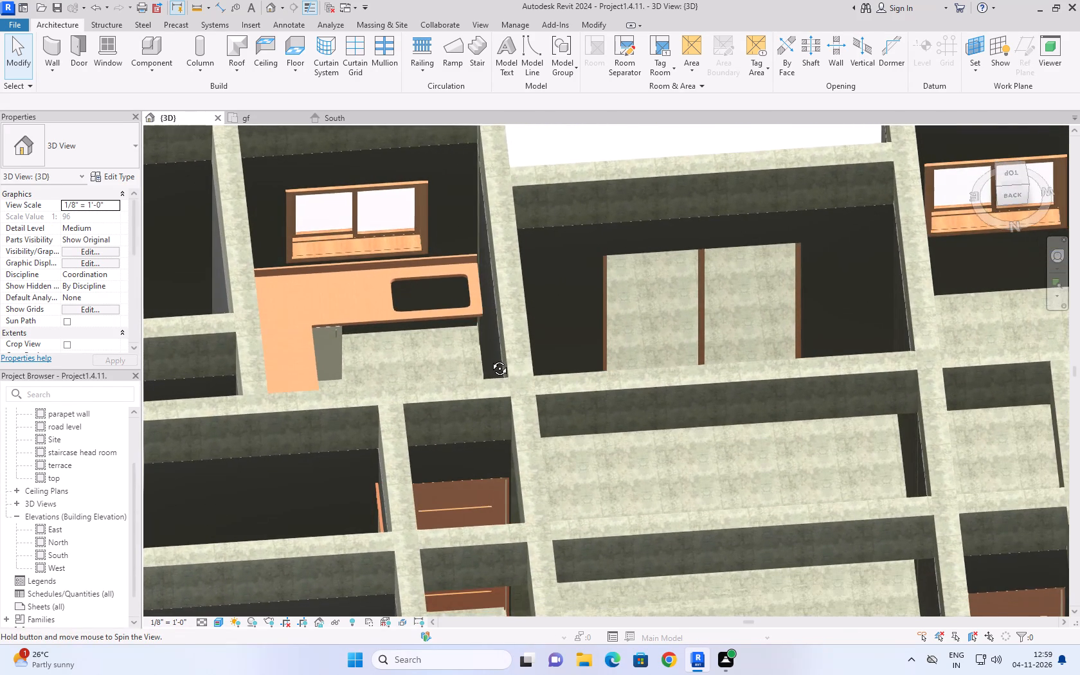
shift+middle_drag(490, 359, 317, 451)
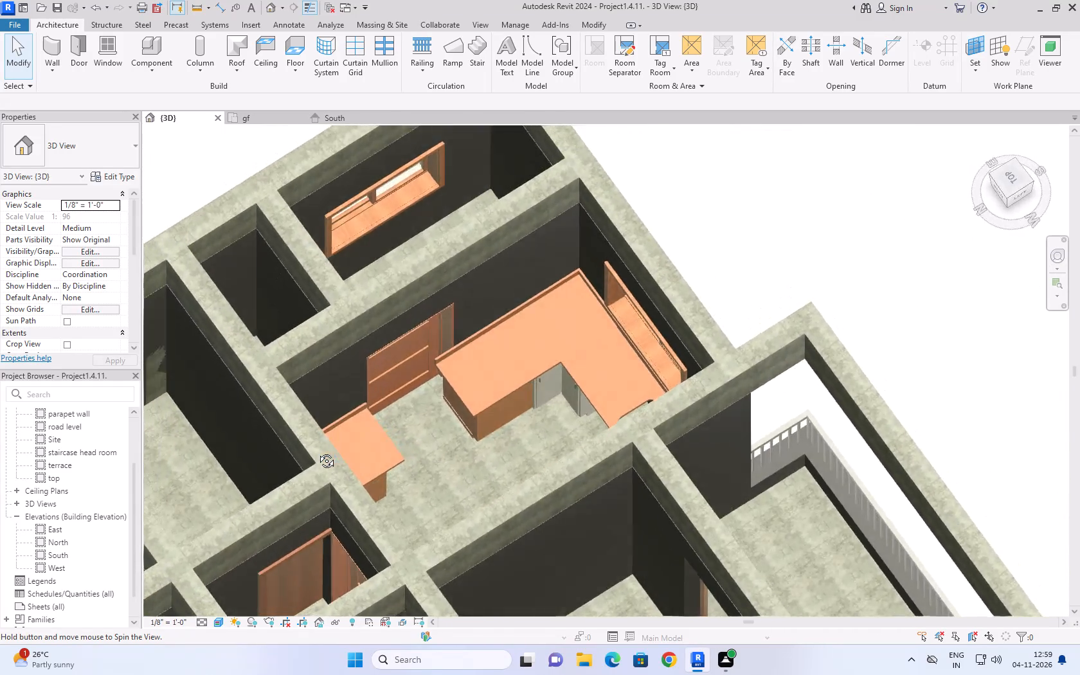
shift+middle_drag(317, 451, 423, 366)
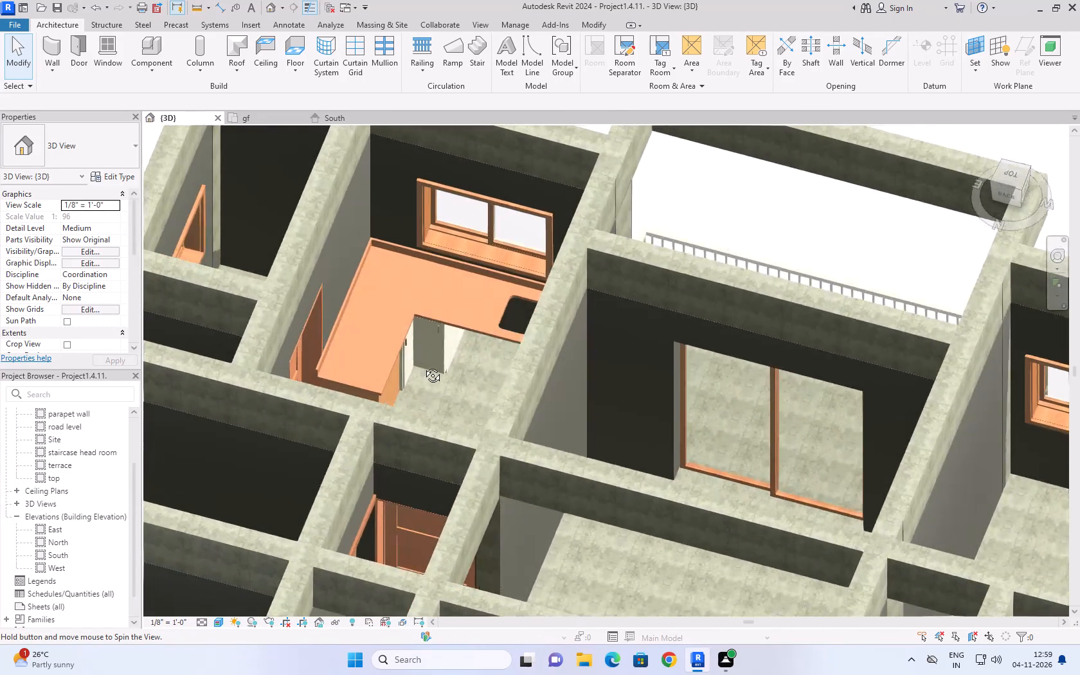
shift+middle_drag(423, 366, 412, 348)
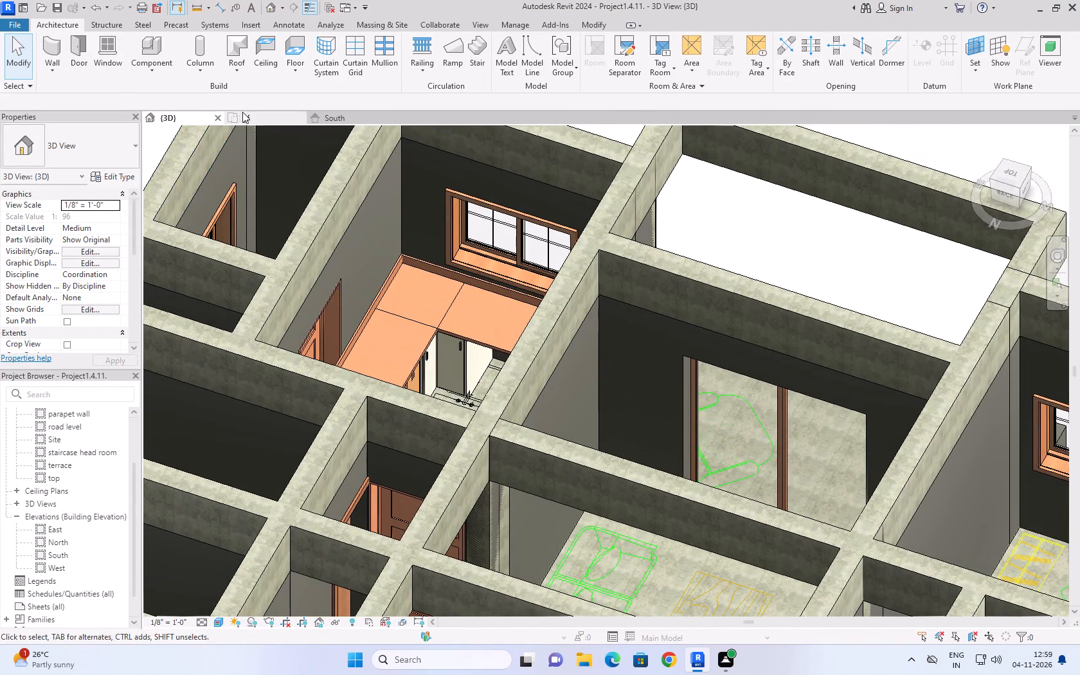
From the gf floor plan, load the Upper Cabinet-Sliding Double Door-Wall family from the Casework library's Wall Cabinets folder for placement.
click(251, 112)
click(157, 69)
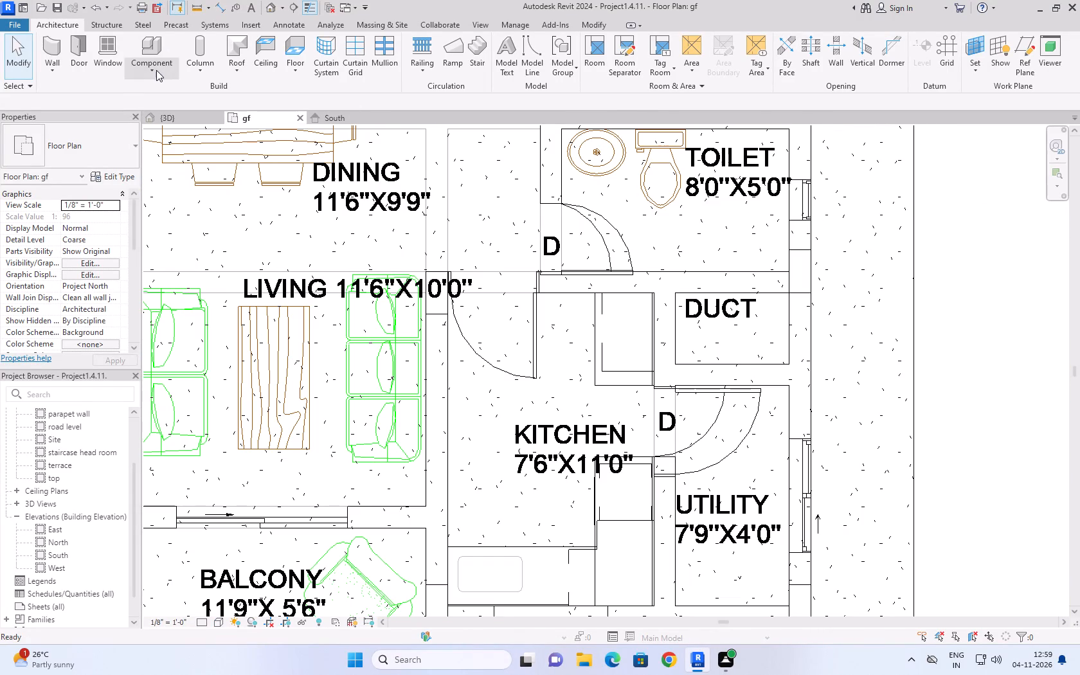
click(172, 89)
click(562, 61)
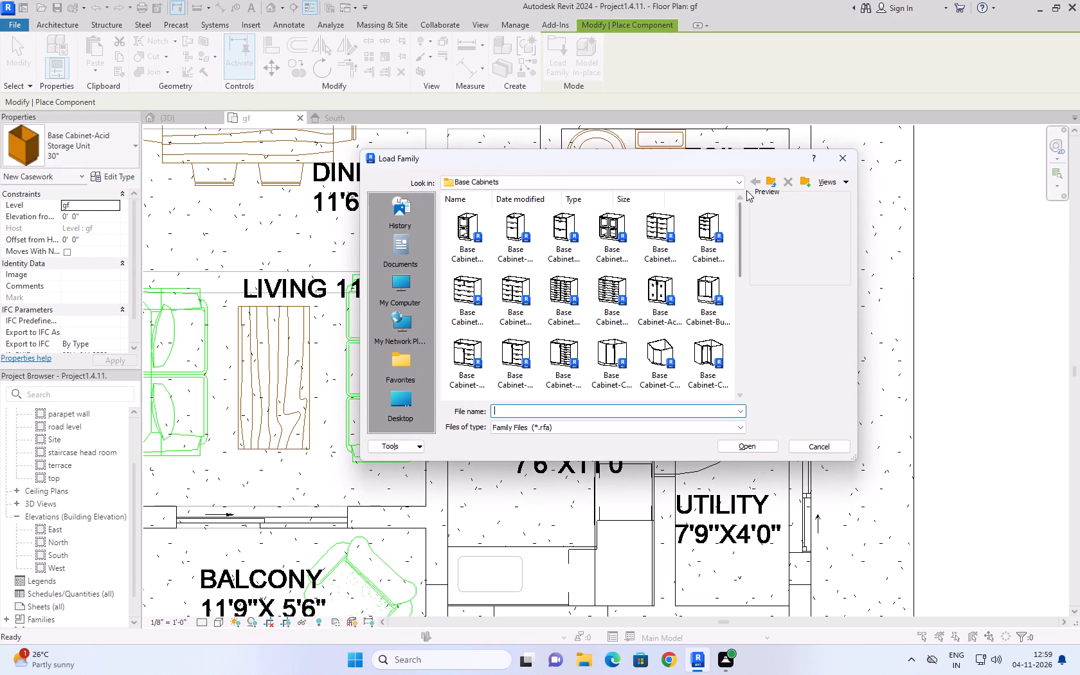
click(771, 184)
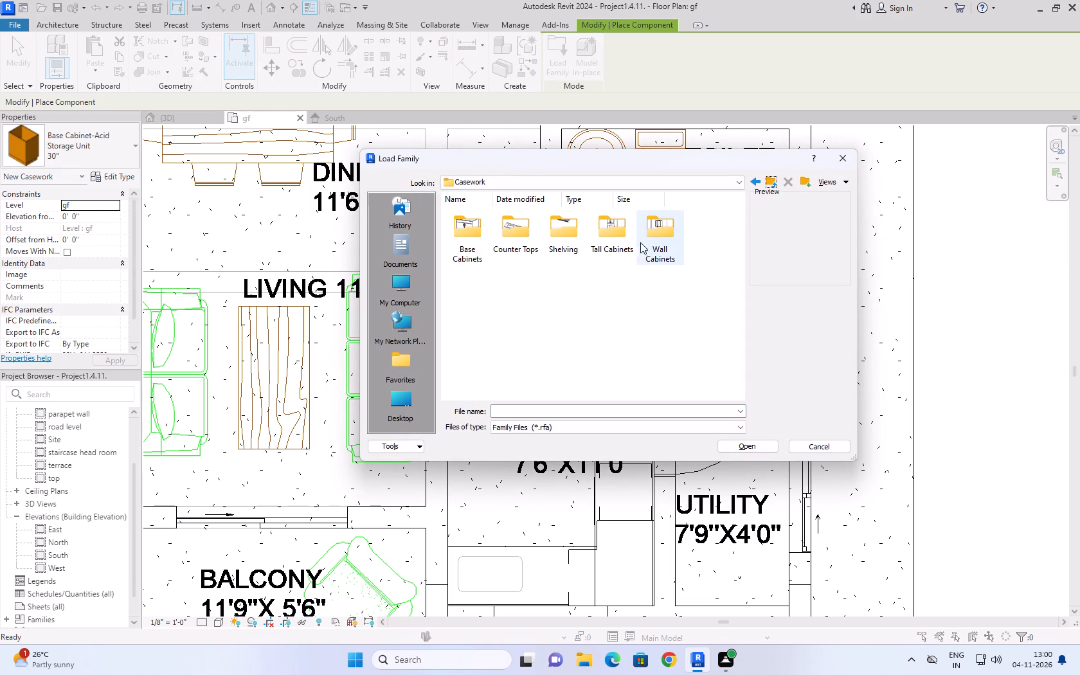
double_click(653, 244)
double_click(660, 231)
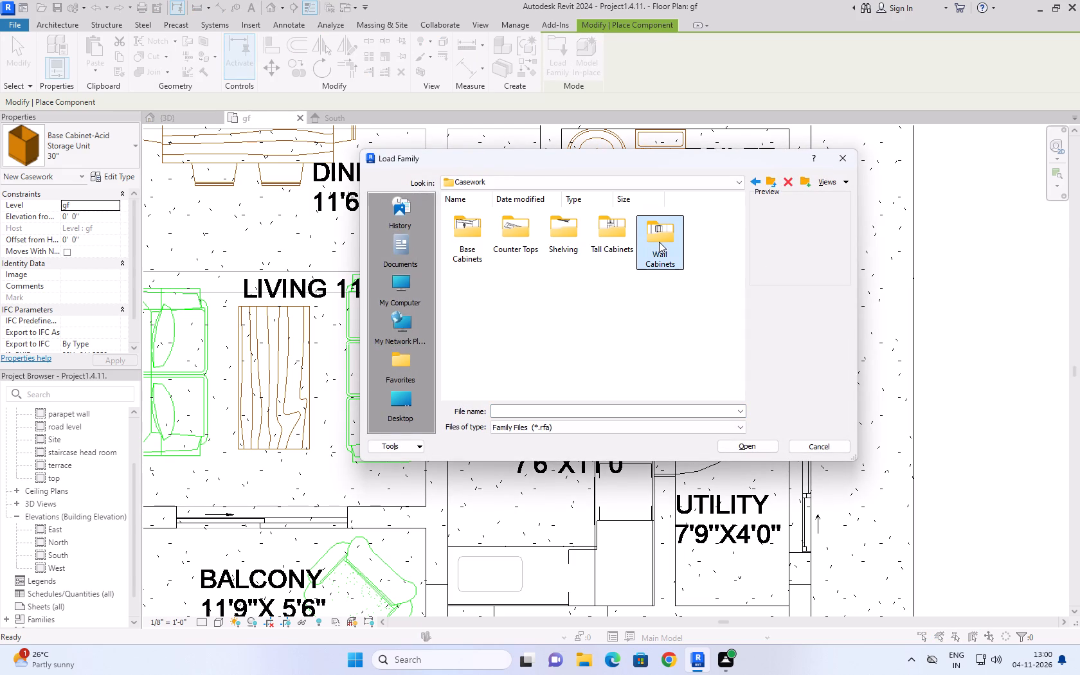
double_click(659, 242)
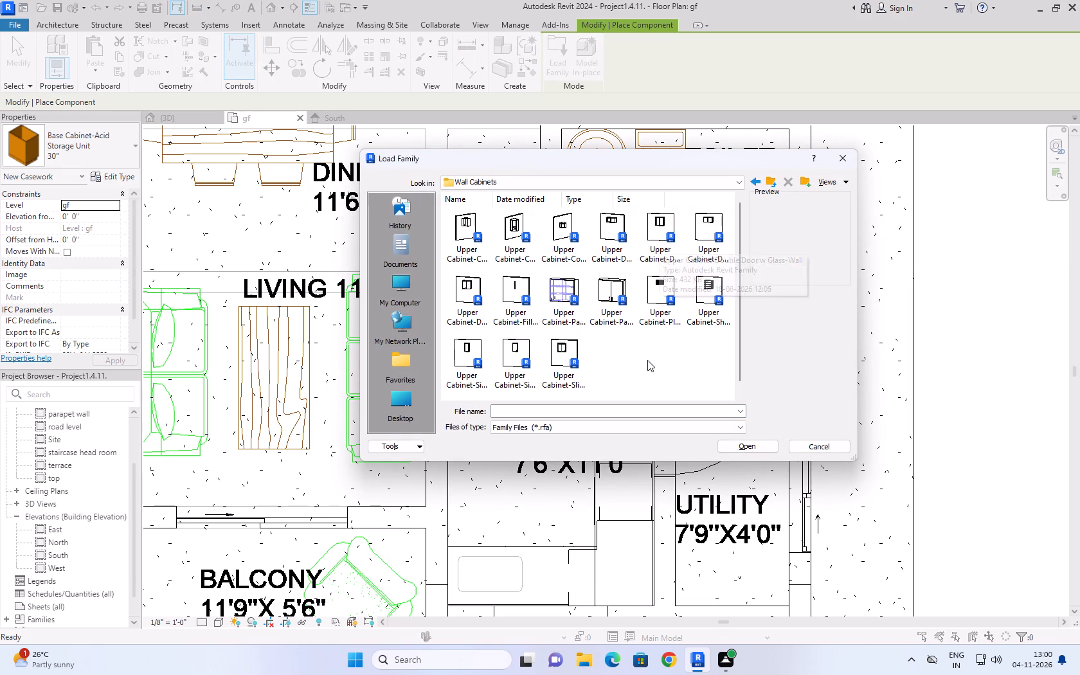
click(646, 367)
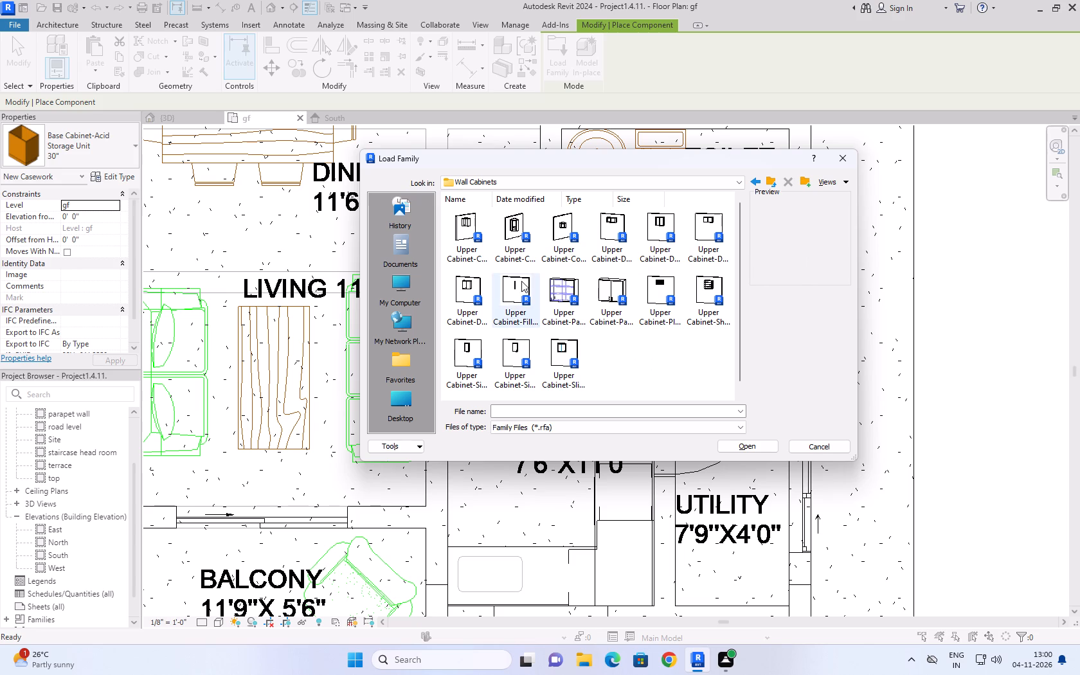
click(553, 349)
click(730, 444)
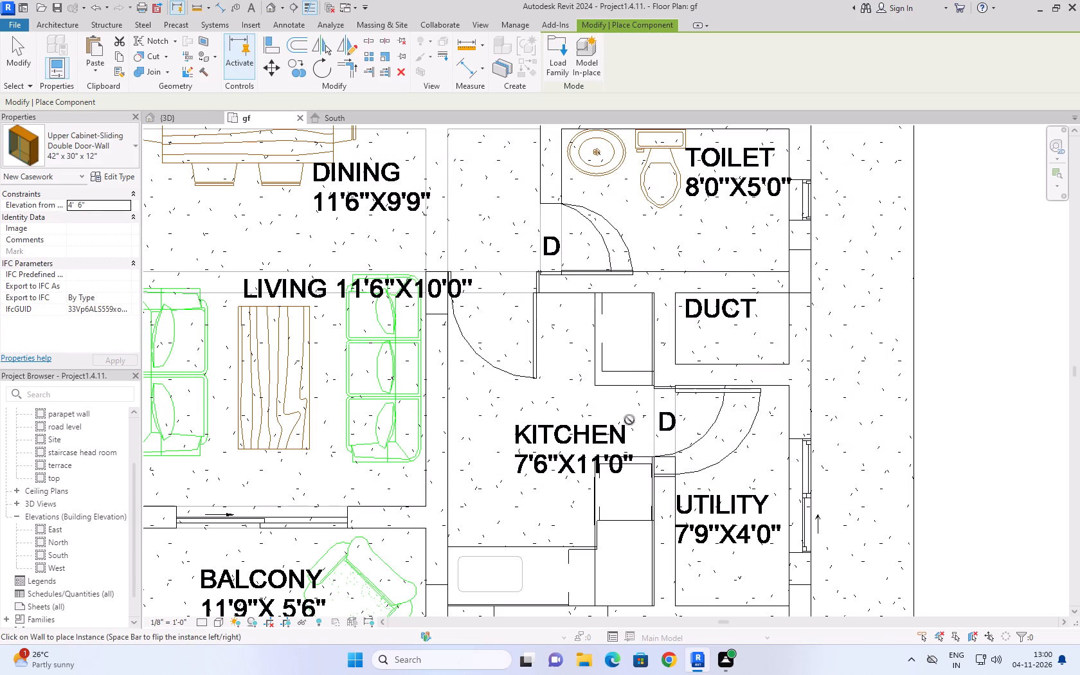
Place 42" x 30" x 12" sliding-door upper cabinets on the kitchen's utility wall and on its wall shared with the toilet.
scroll(609, 372, down, 6)
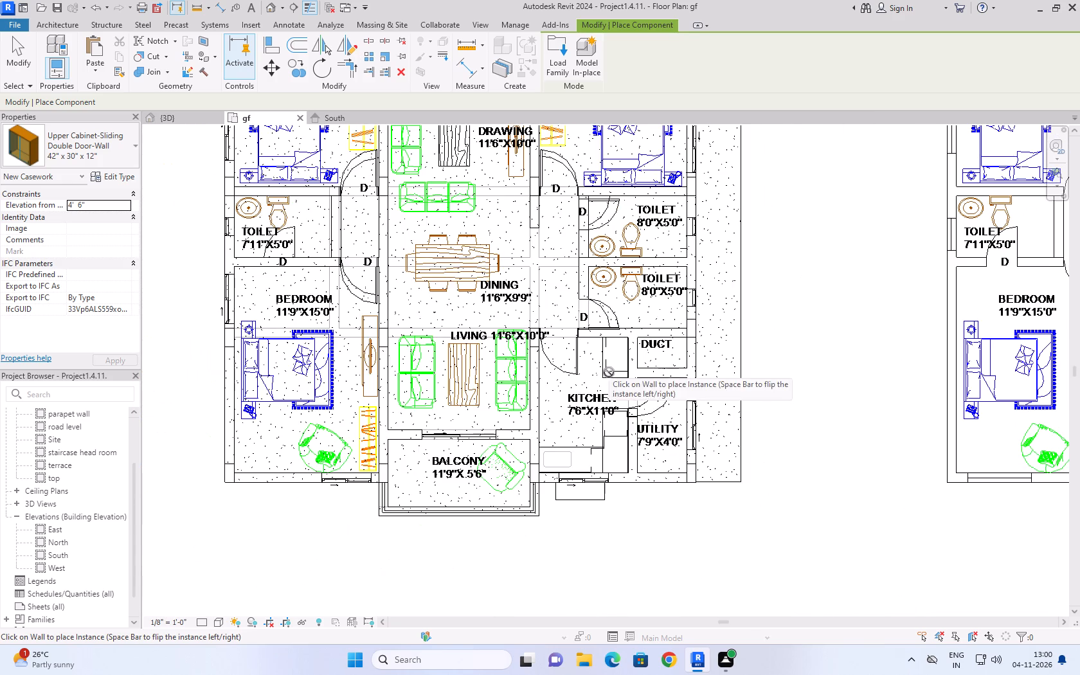
scroll(609, 372, down, 3)
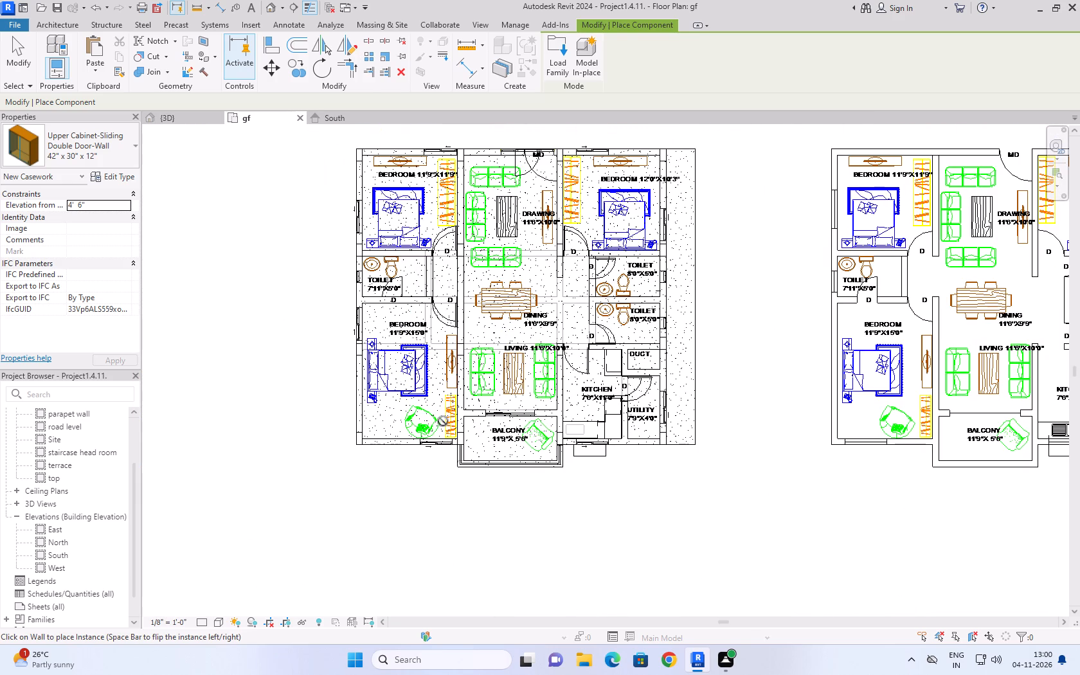
scroll(608, 456, up, 2)
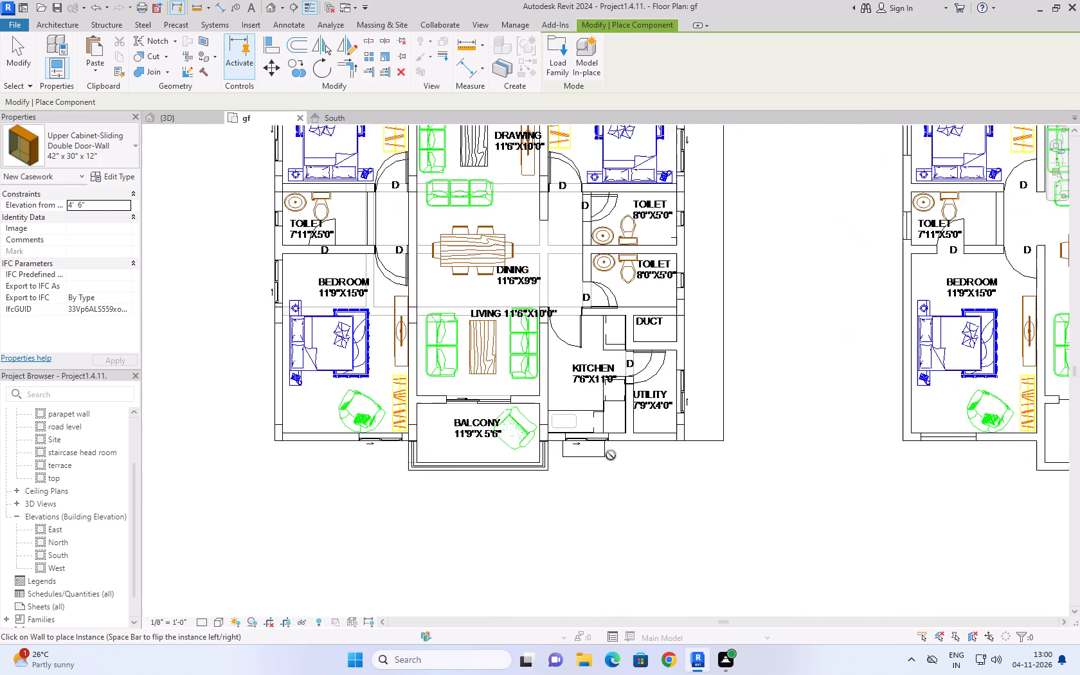
scroll(611, 455, up, 3)
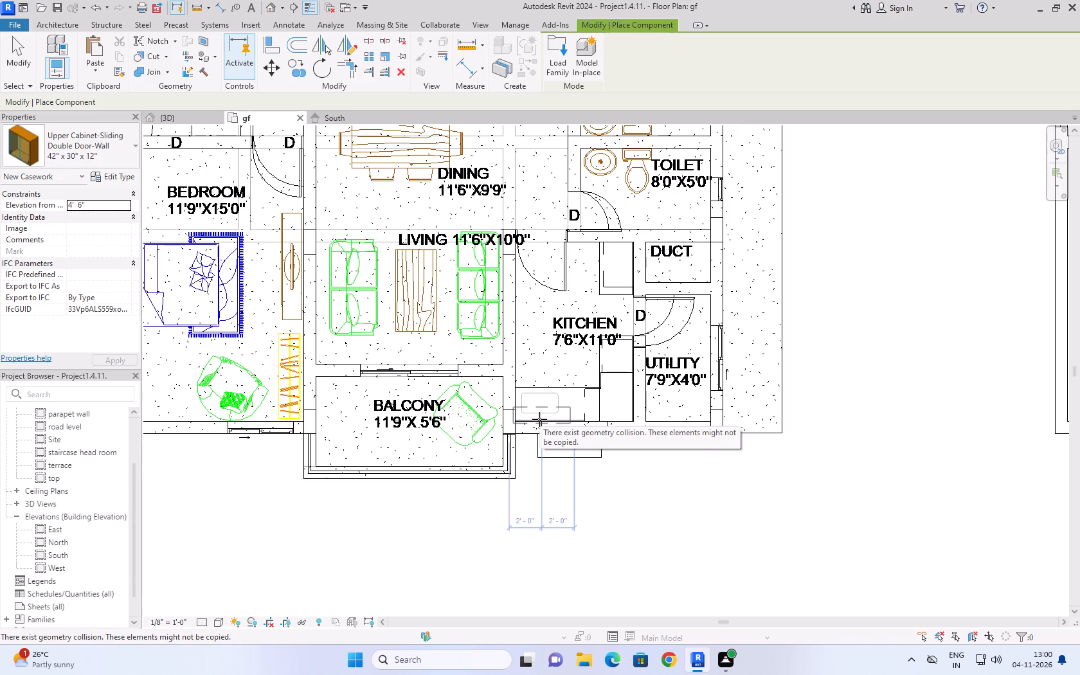
click(634, 372)
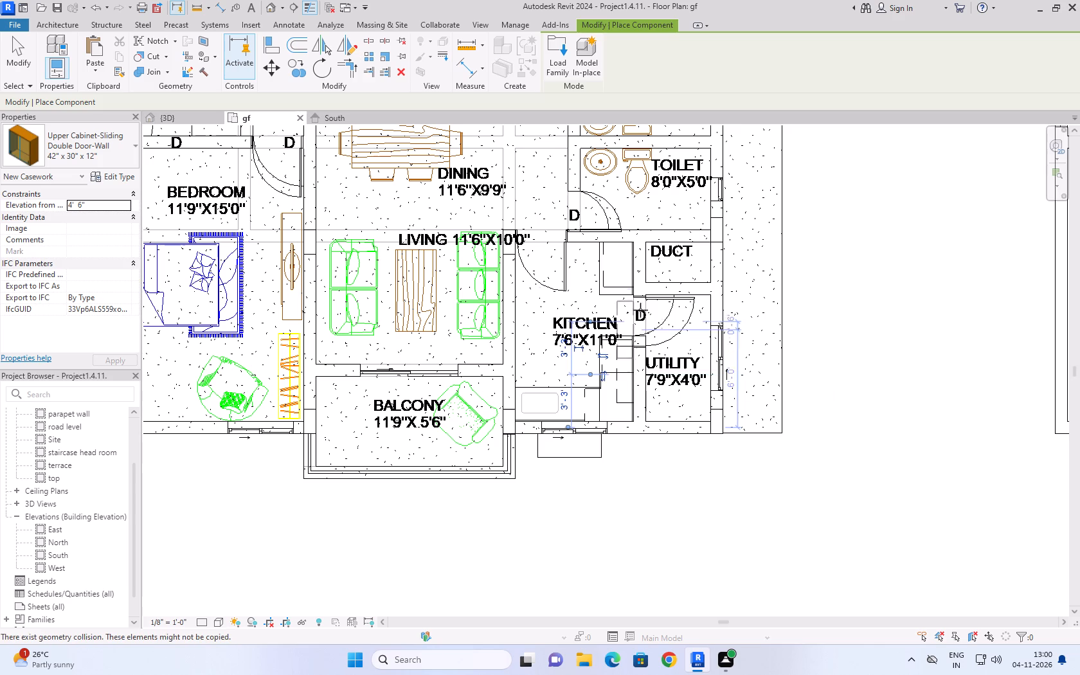
click(597, 246)
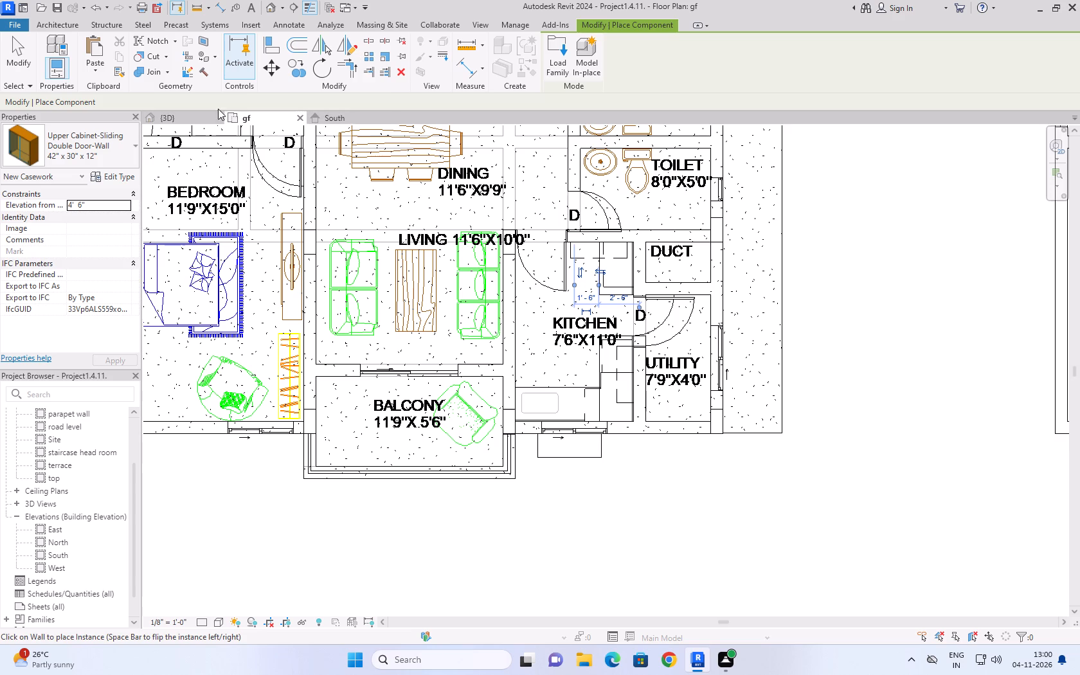
Examine the two wall cabinets above the kitchen countertops from several angles in the 3D view.
click(186, 114)
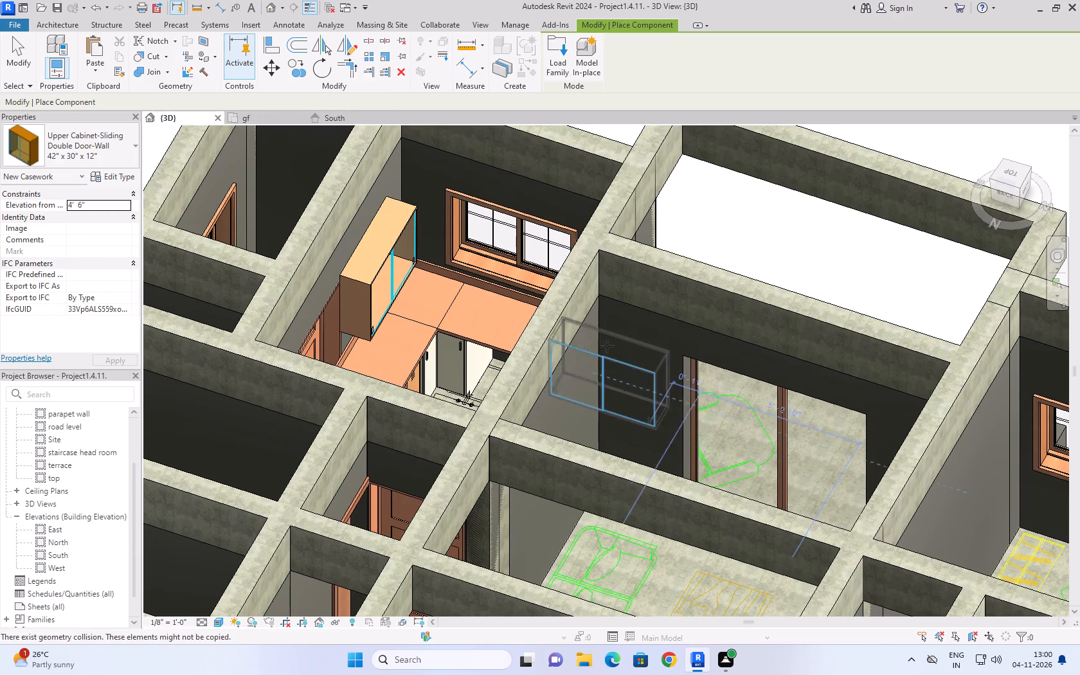
shift+middle_drag(573, 292, 557, 327)
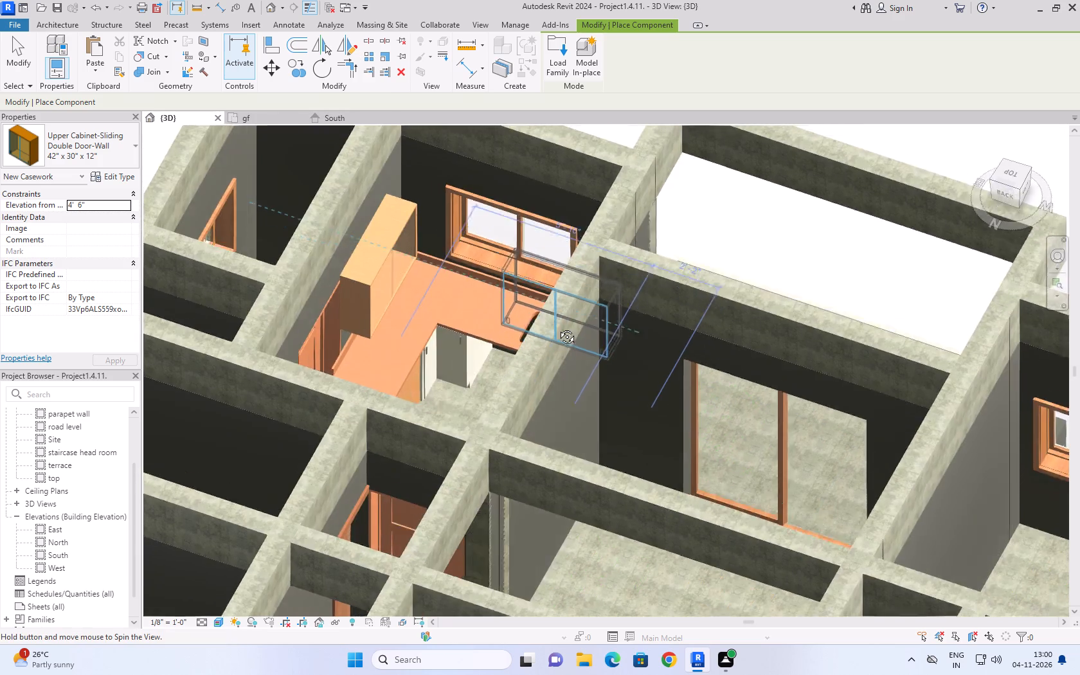
shift+middle_drag(557, 327, 283, 361)
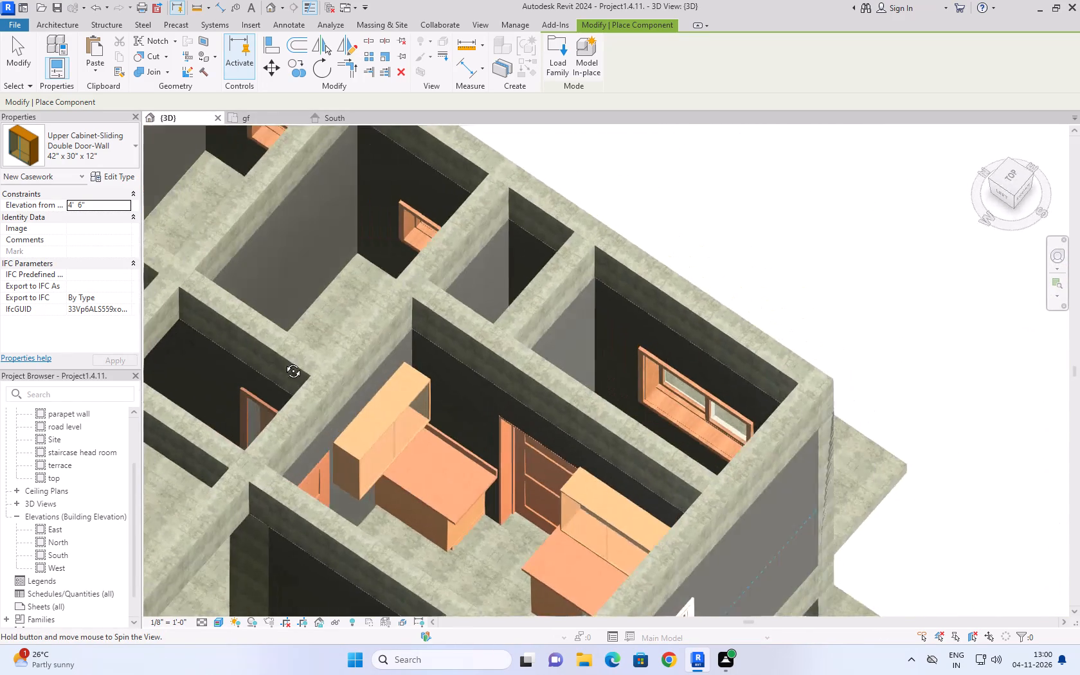
shift+middle_drag(283, 361, 483, 526)
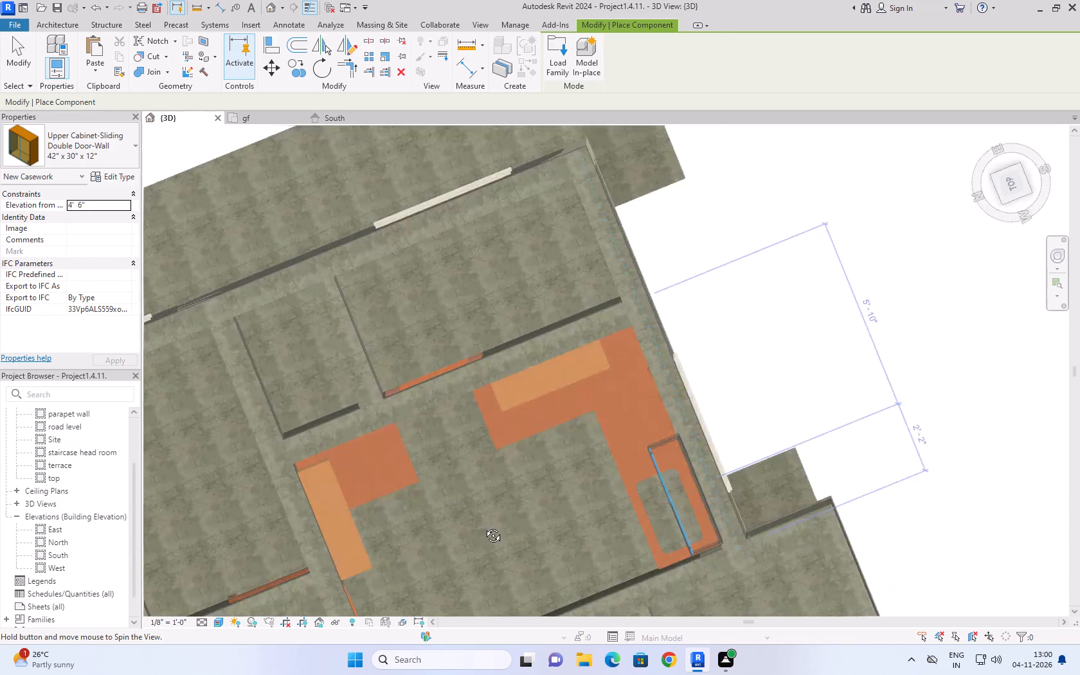
shift+middle_drag(483, 526, 685, 424)
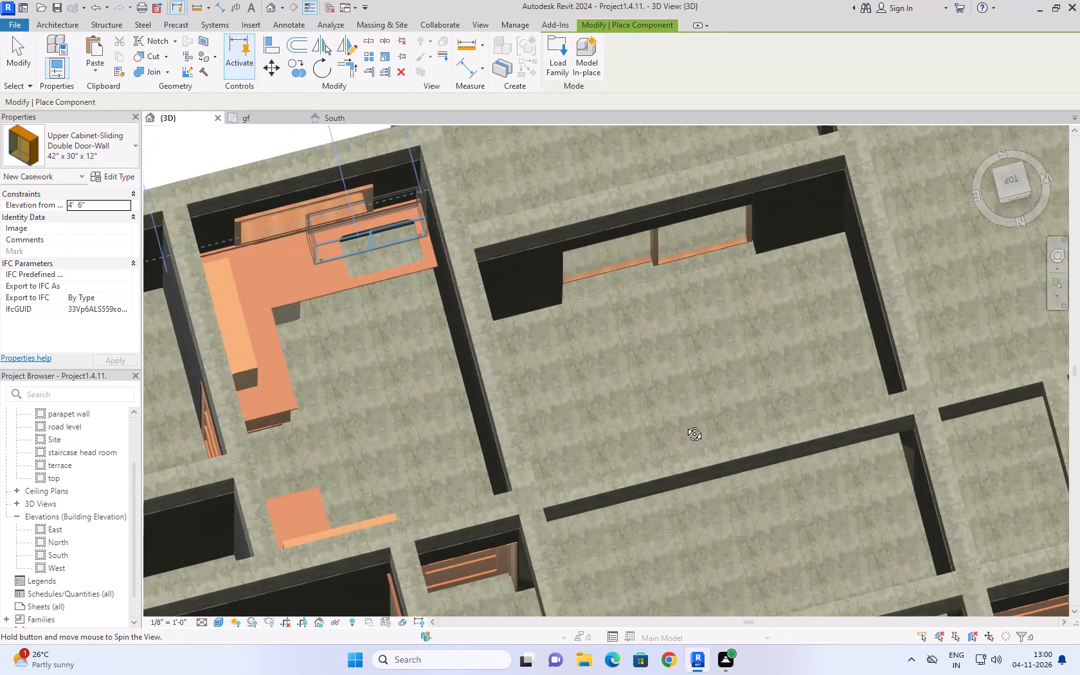
shift+middle_drag(685, 424, 676, 331)
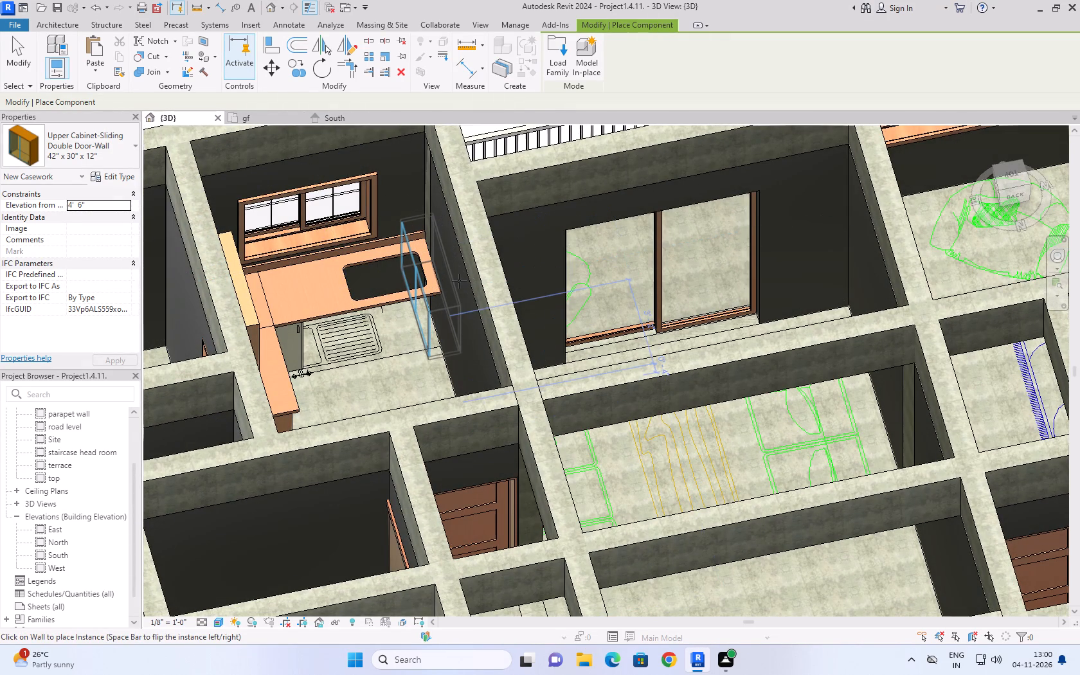
Place a third 42" x 30" x 12" upper cabinet on the wall between kitchen and living room, check it in 3D, and finish placing.
click(262, 121)
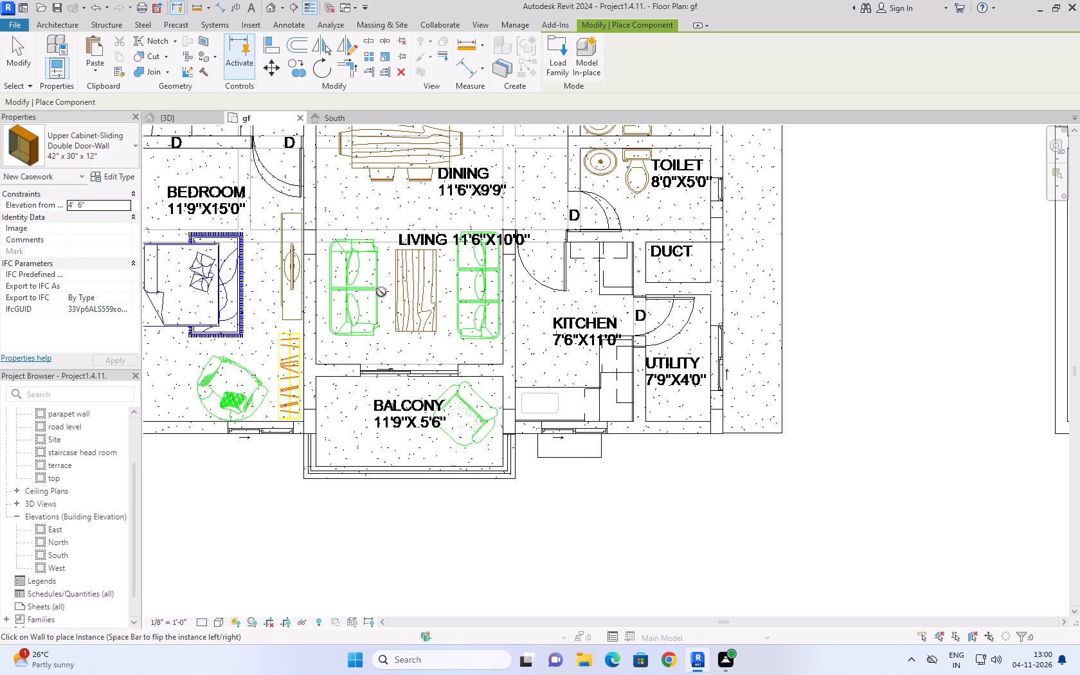
click(511, 338)
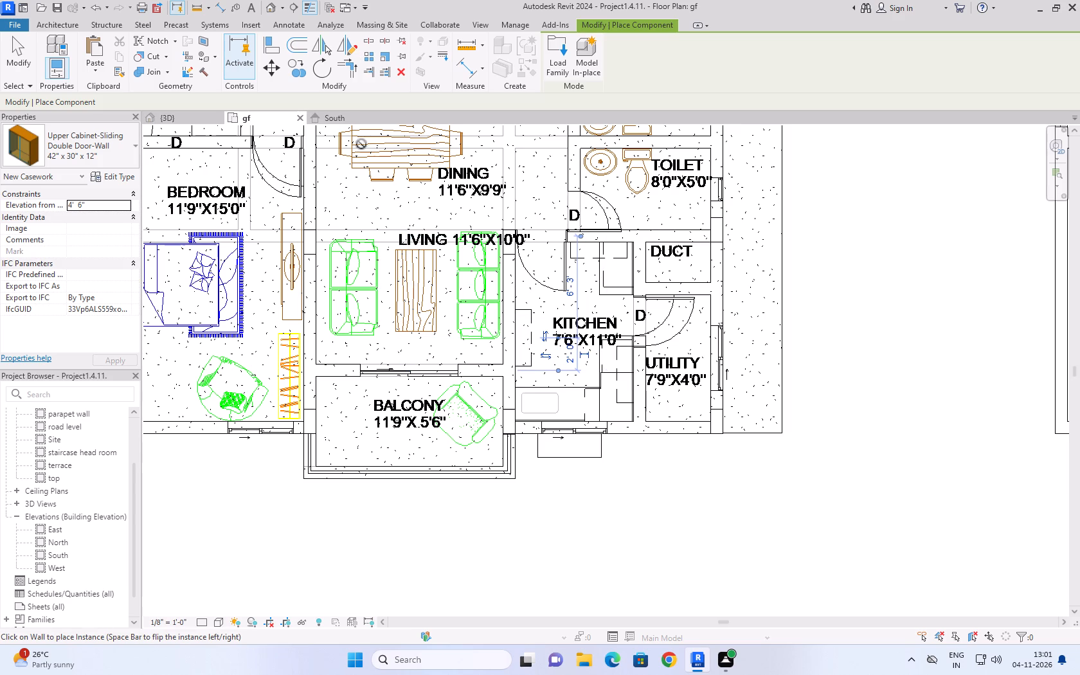
click(194, 121)
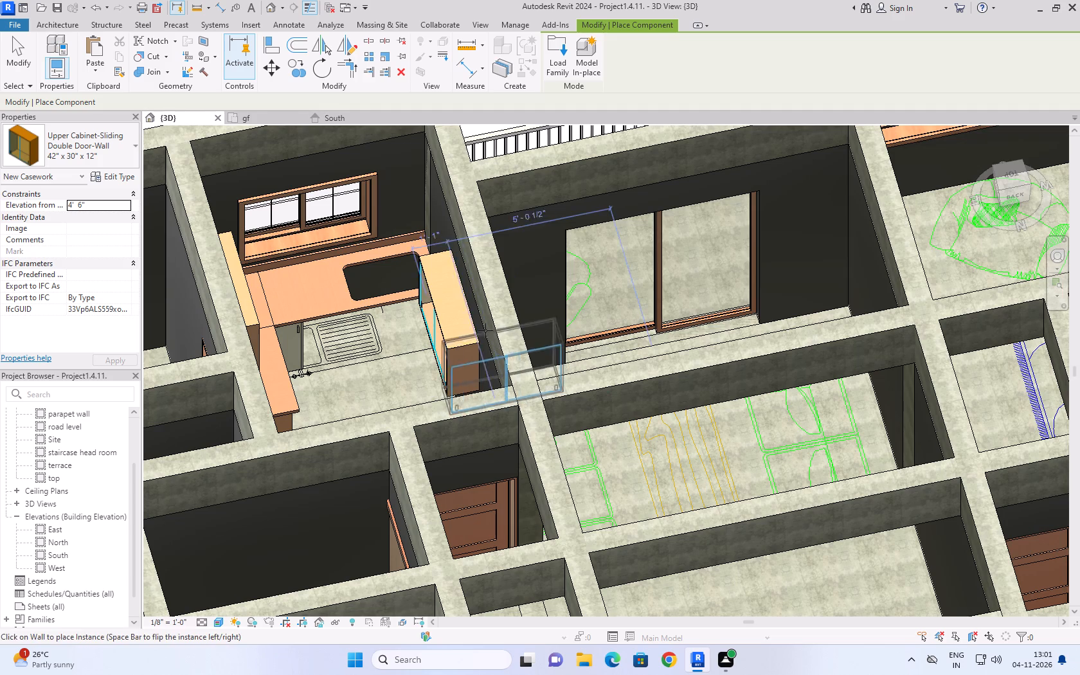
click(15, 55)
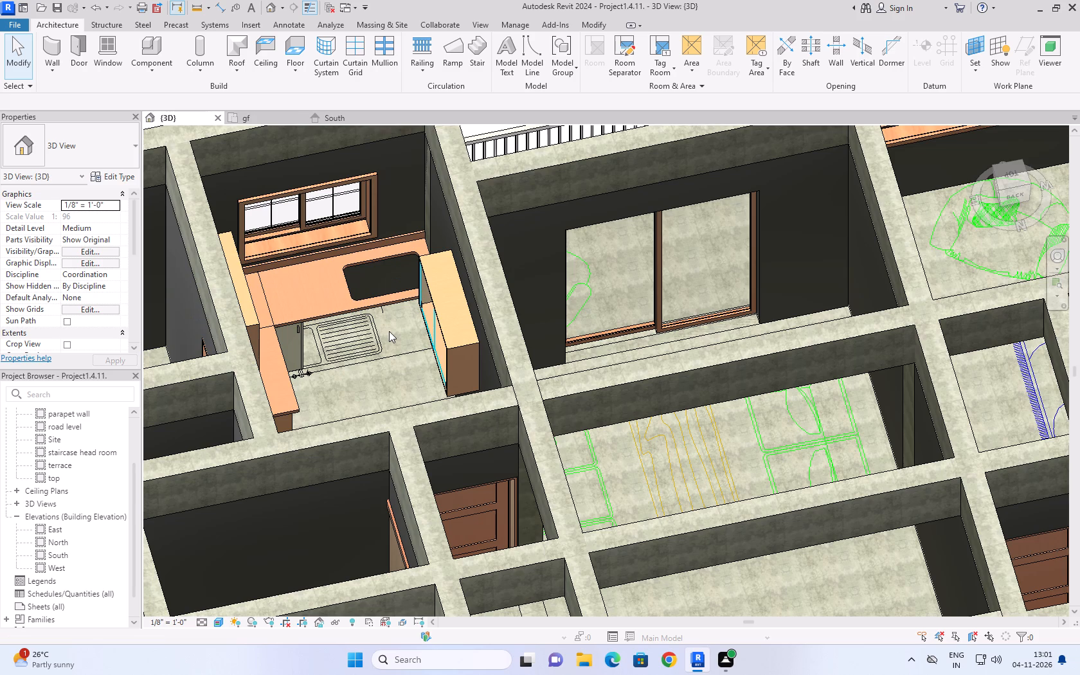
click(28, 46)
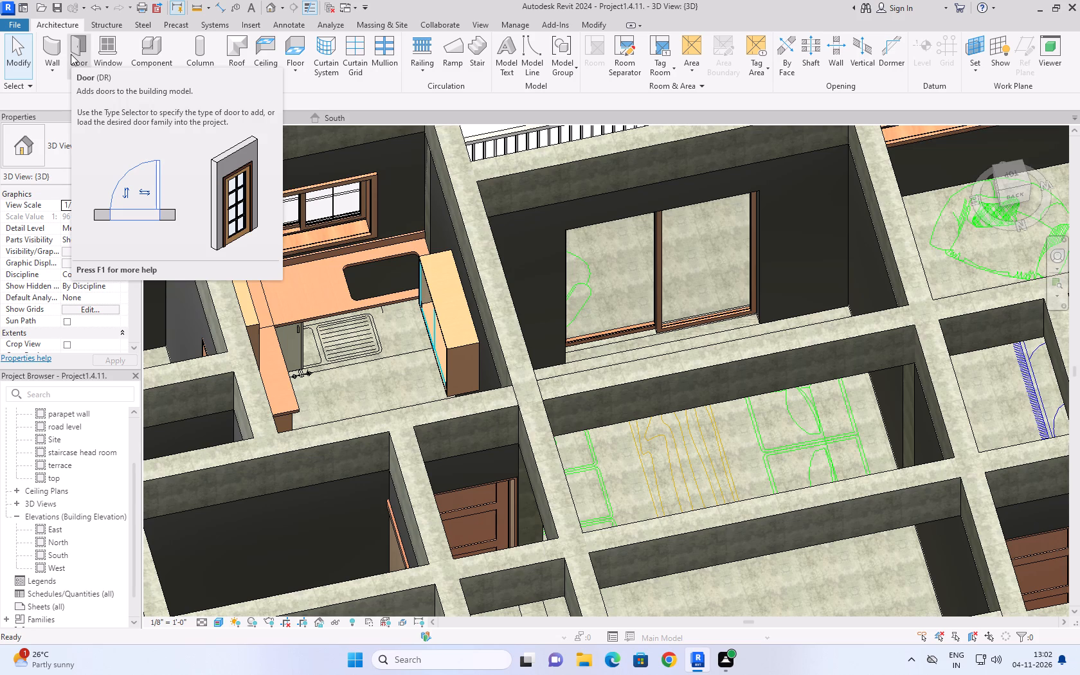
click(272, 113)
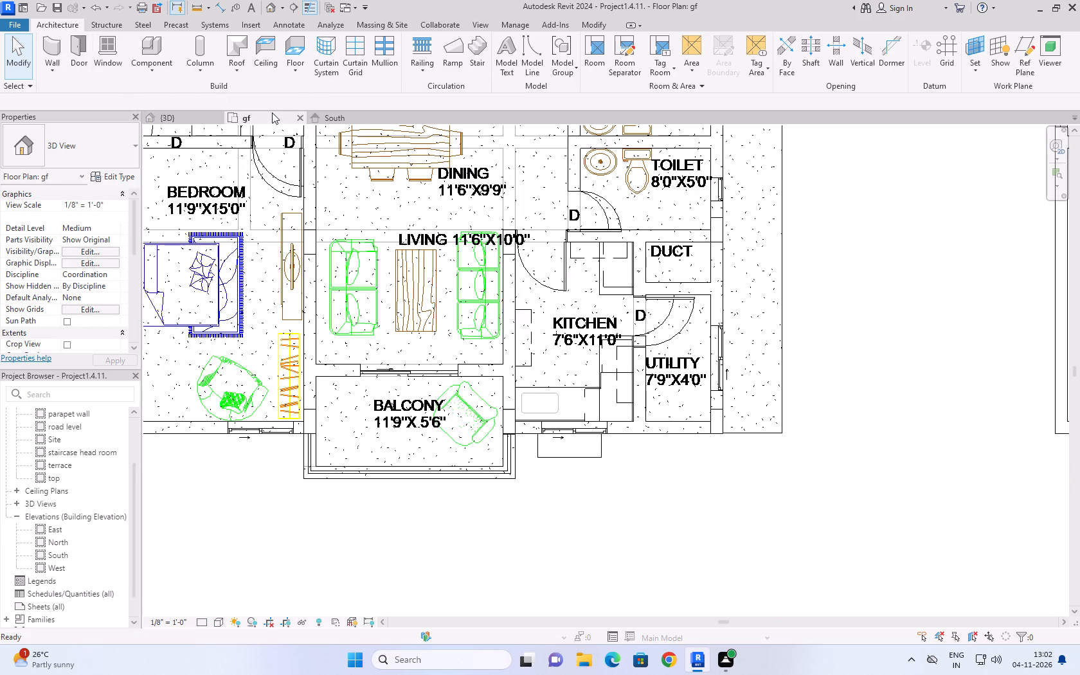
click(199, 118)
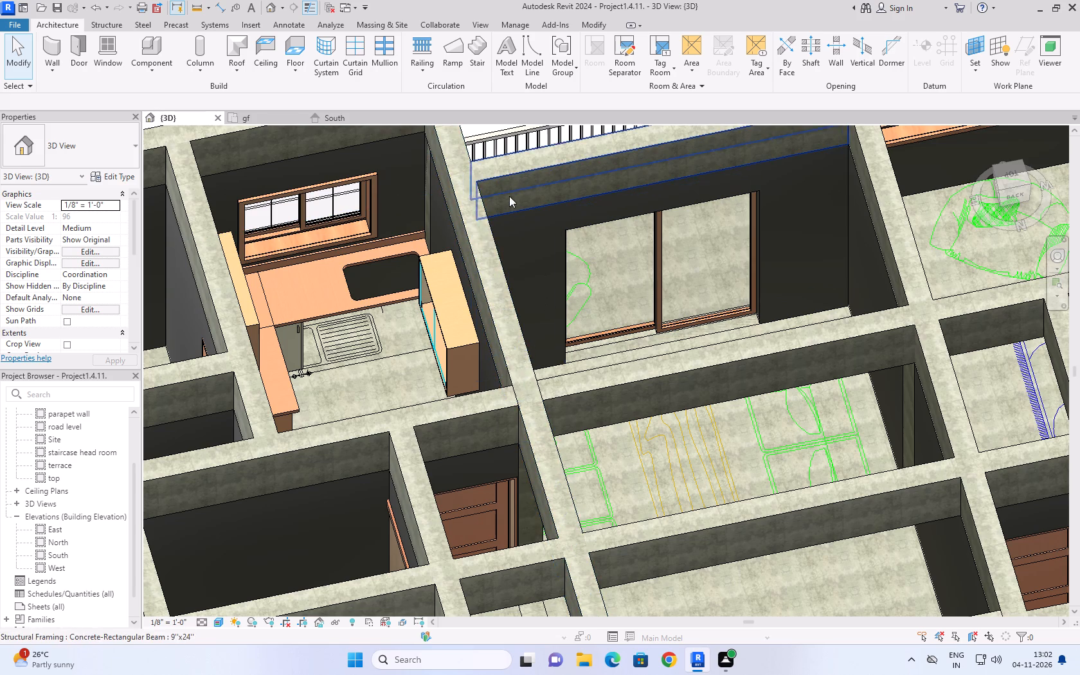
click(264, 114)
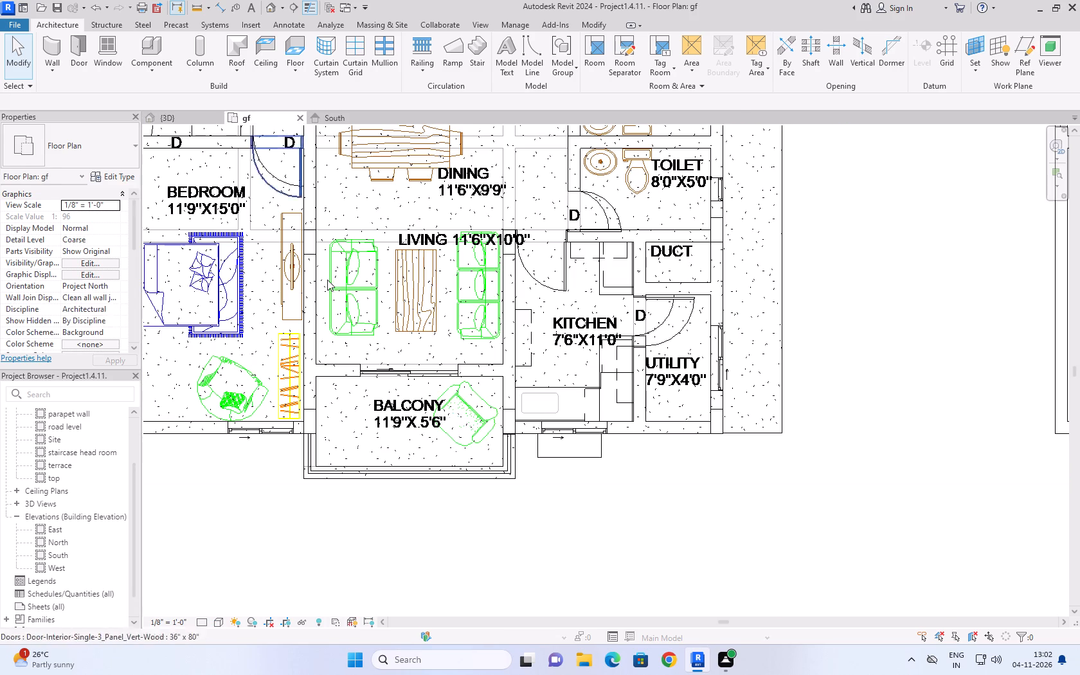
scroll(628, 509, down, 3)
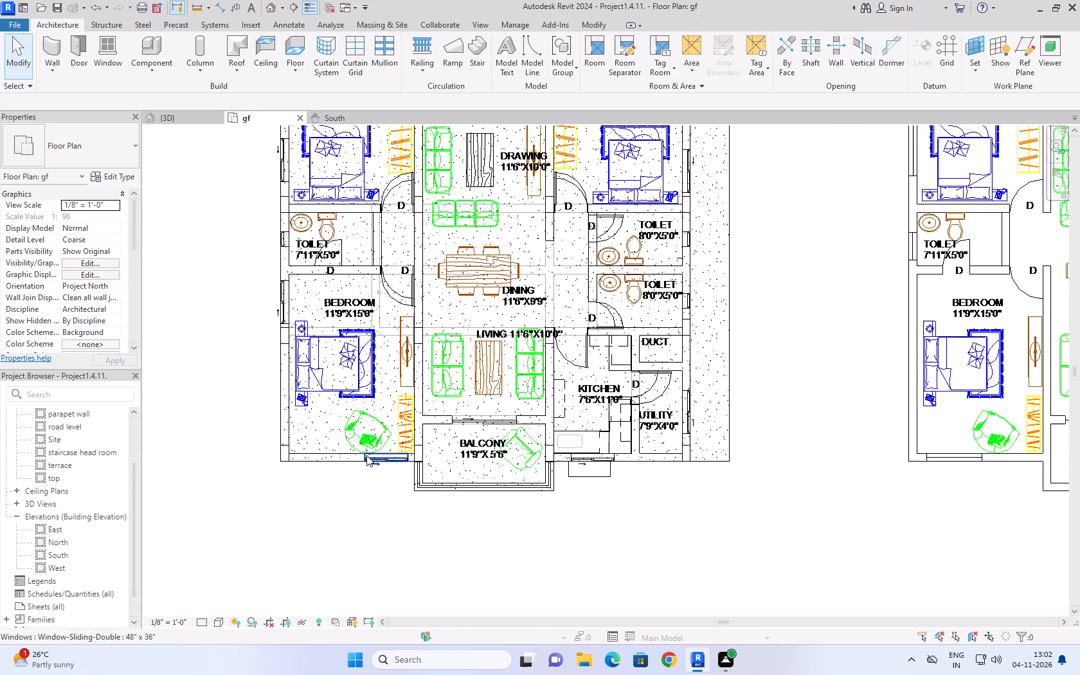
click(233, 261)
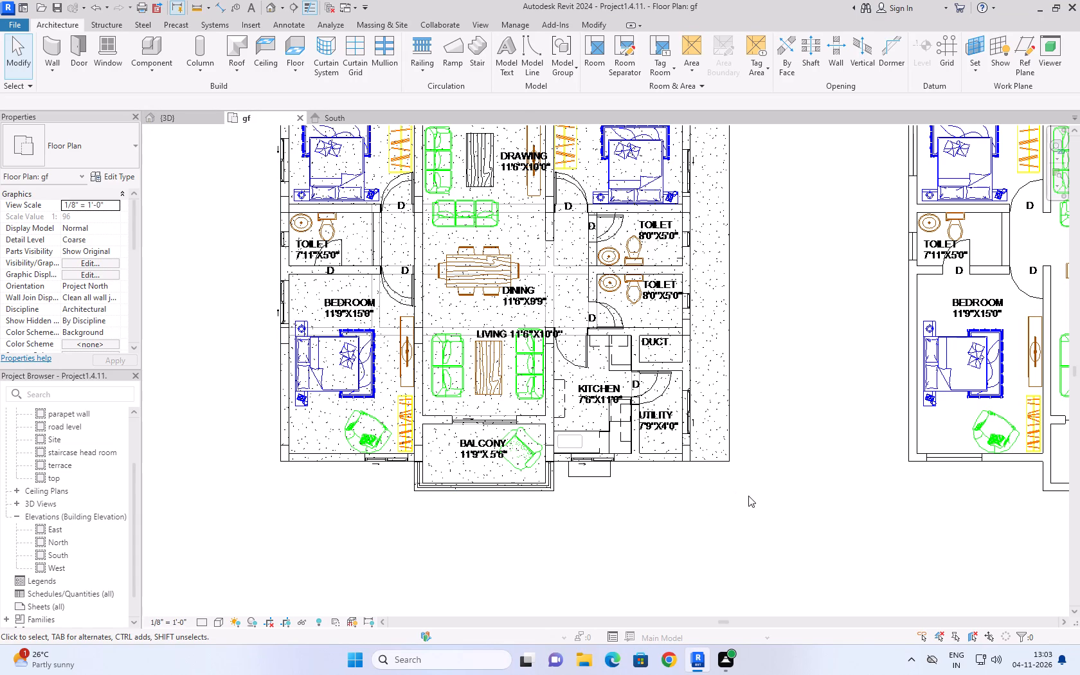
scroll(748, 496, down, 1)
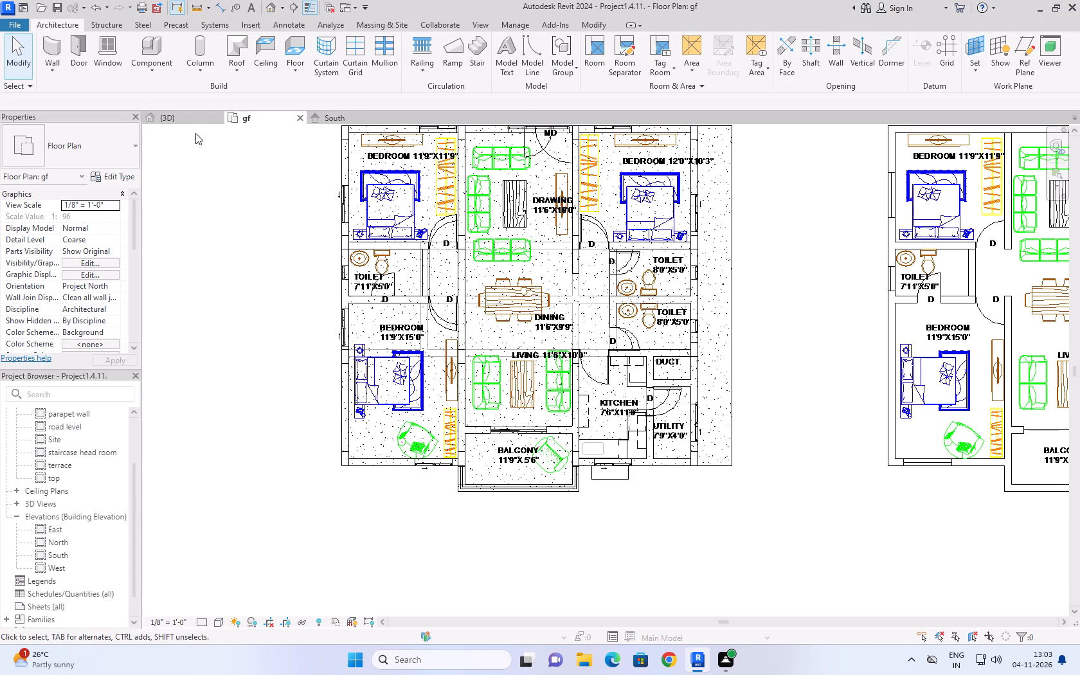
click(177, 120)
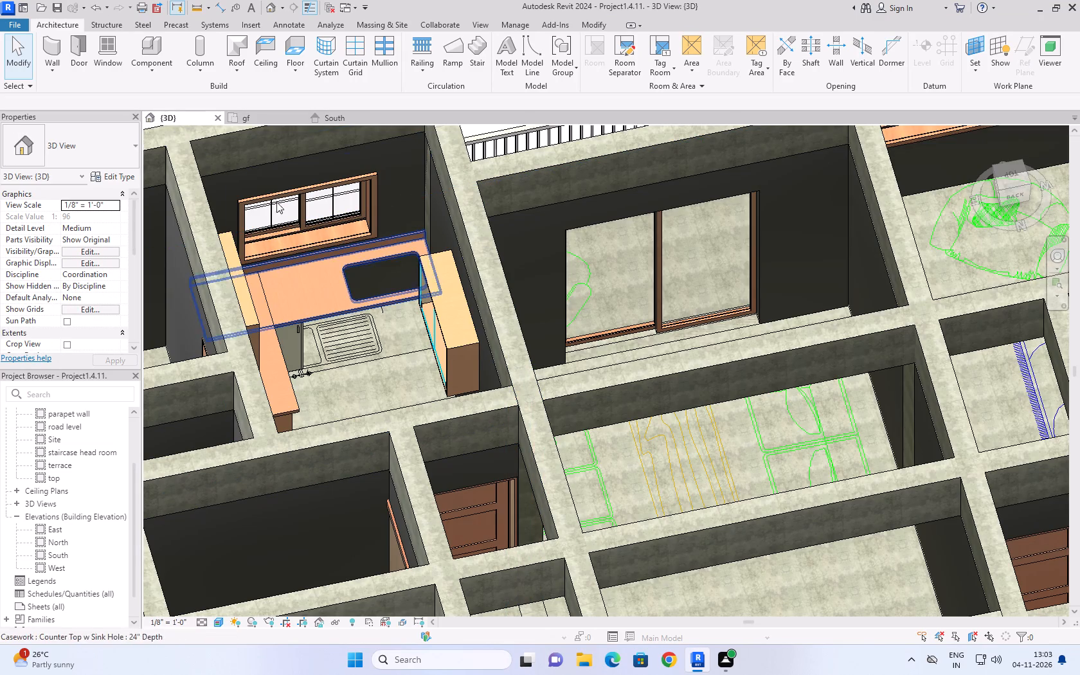
From the gf floor plan, start placing a component and browse the Casework library's Shelving, Counter Tops and Wall Cabinets folders for further kitchen families.
click(260, 120)
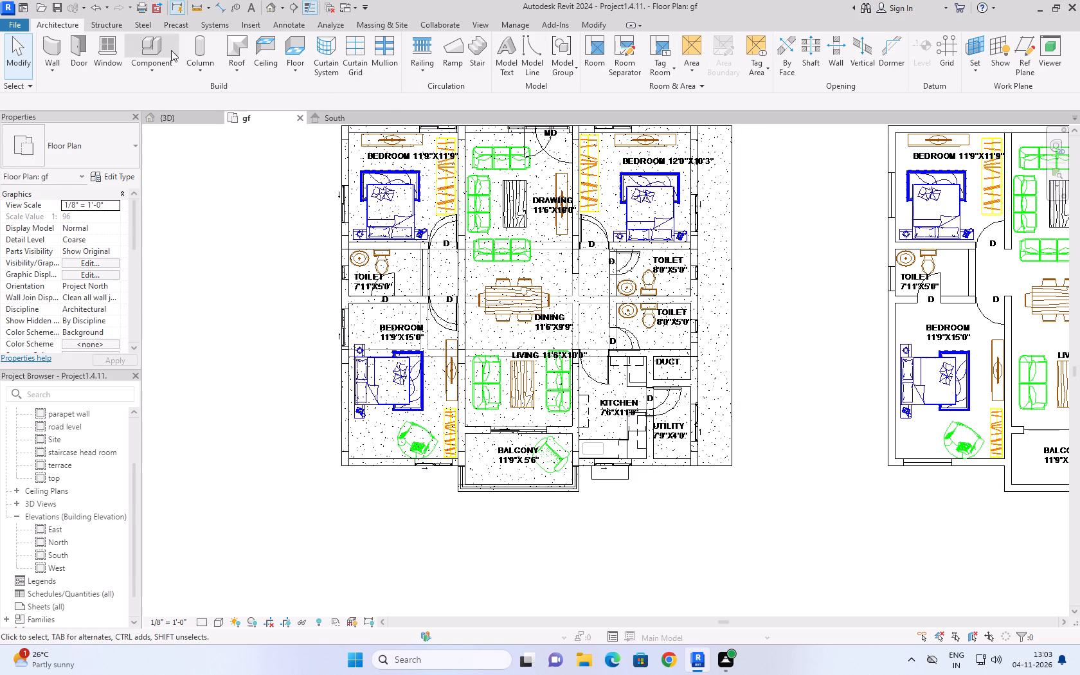
click(157, 67)
click(170, 85)
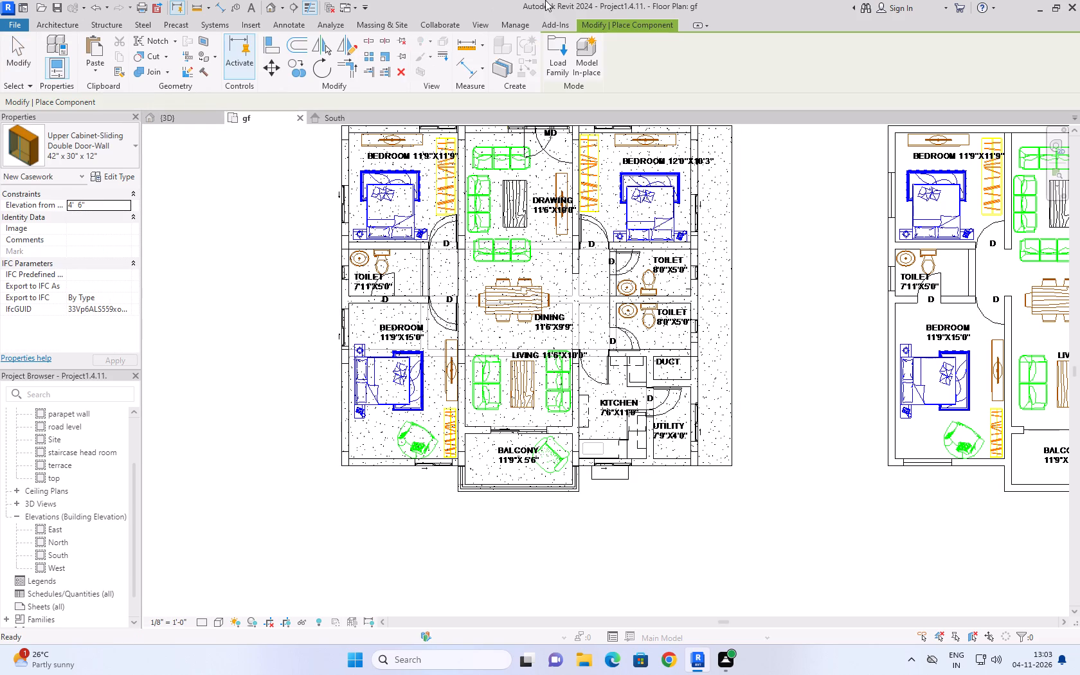
click(551, 44)
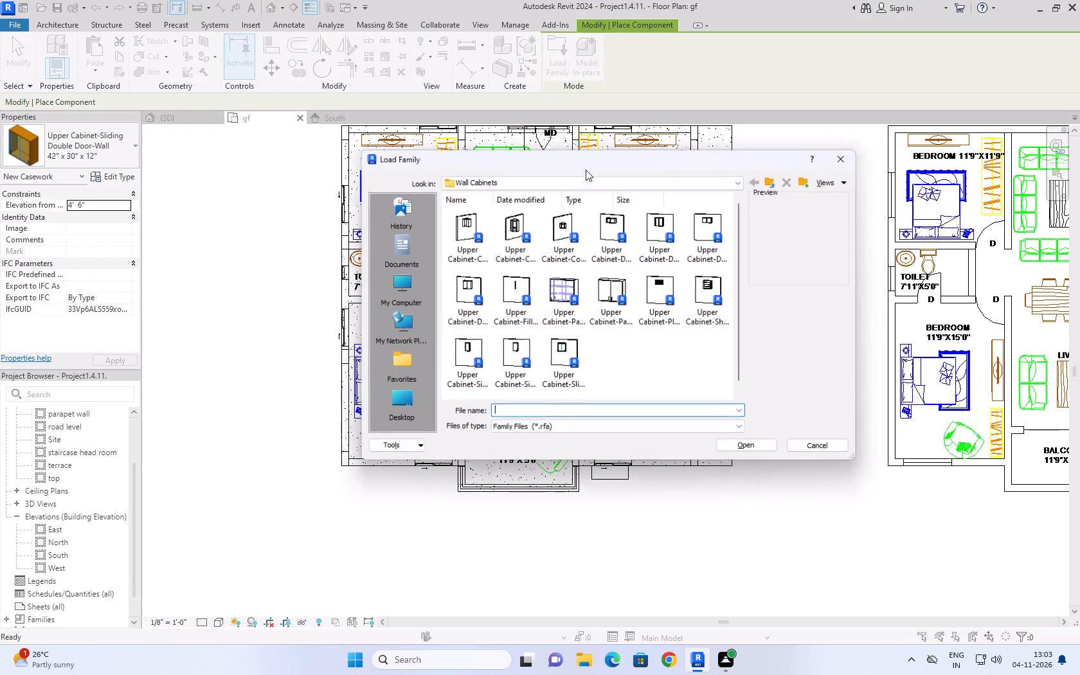
click(775, 184)
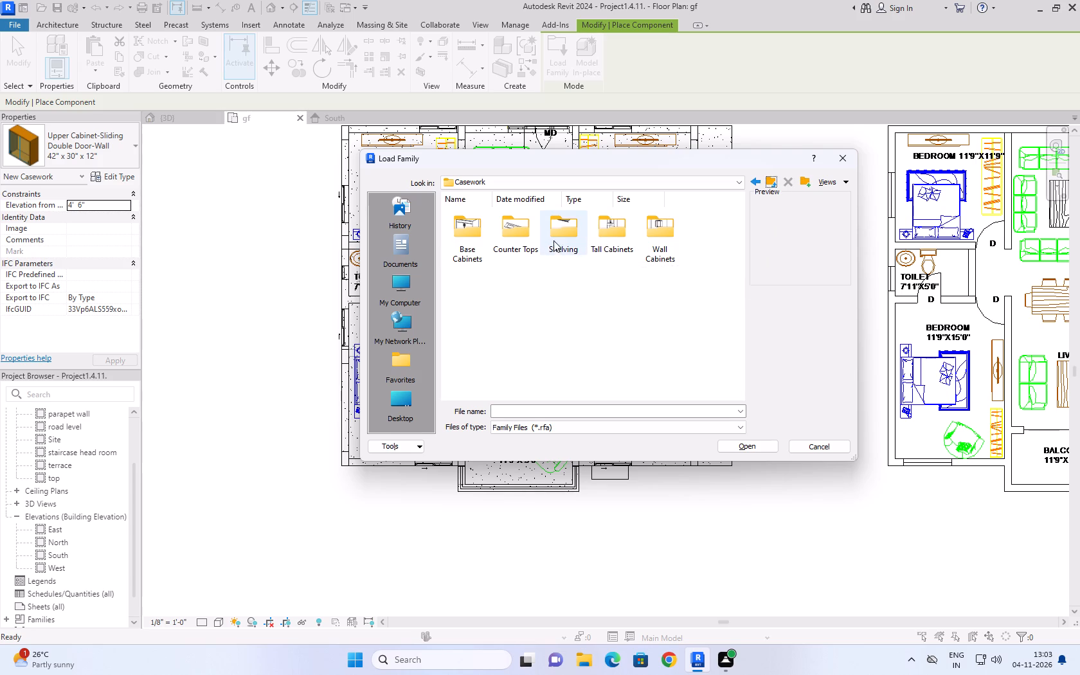
click(561, 230)
click(561, 230)
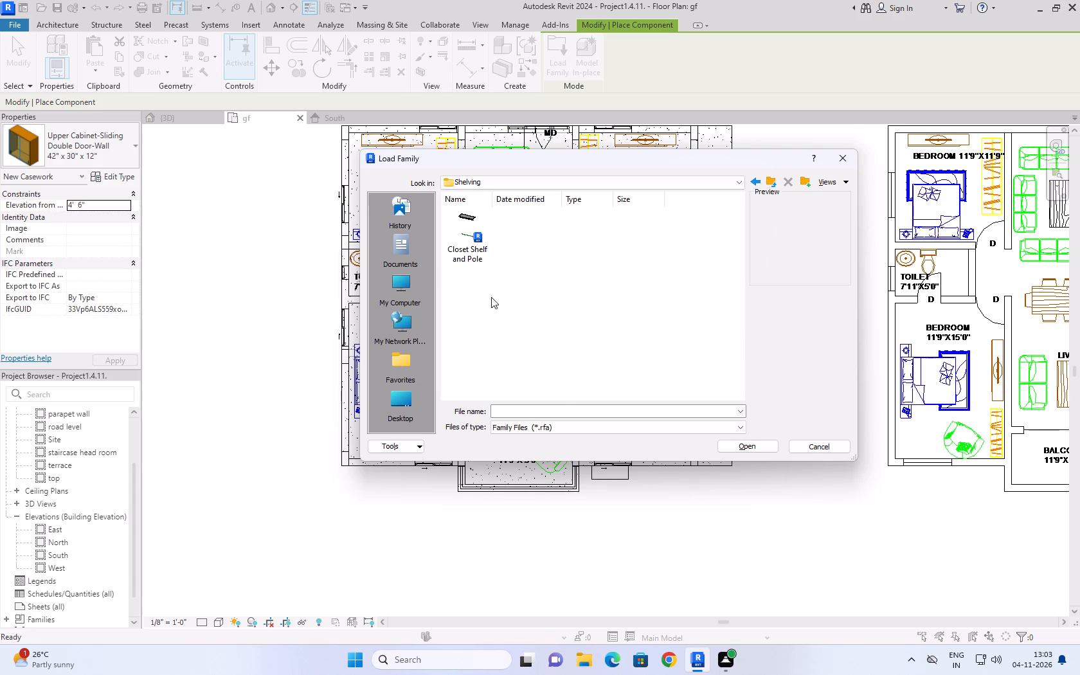
click(466, 244)
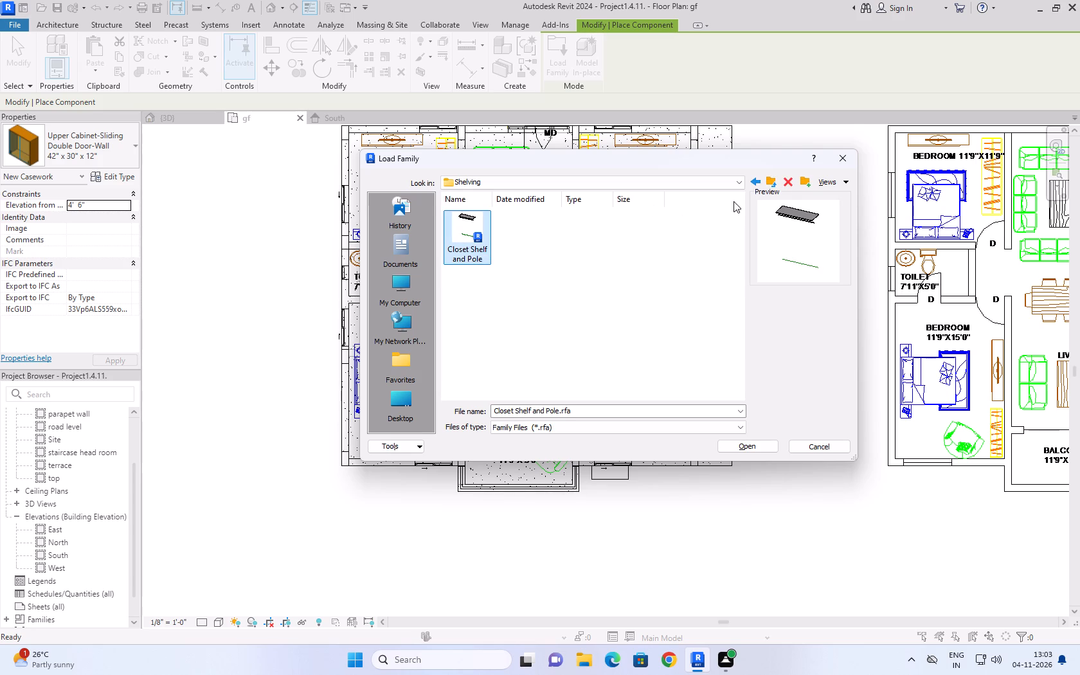
click(770, 181)
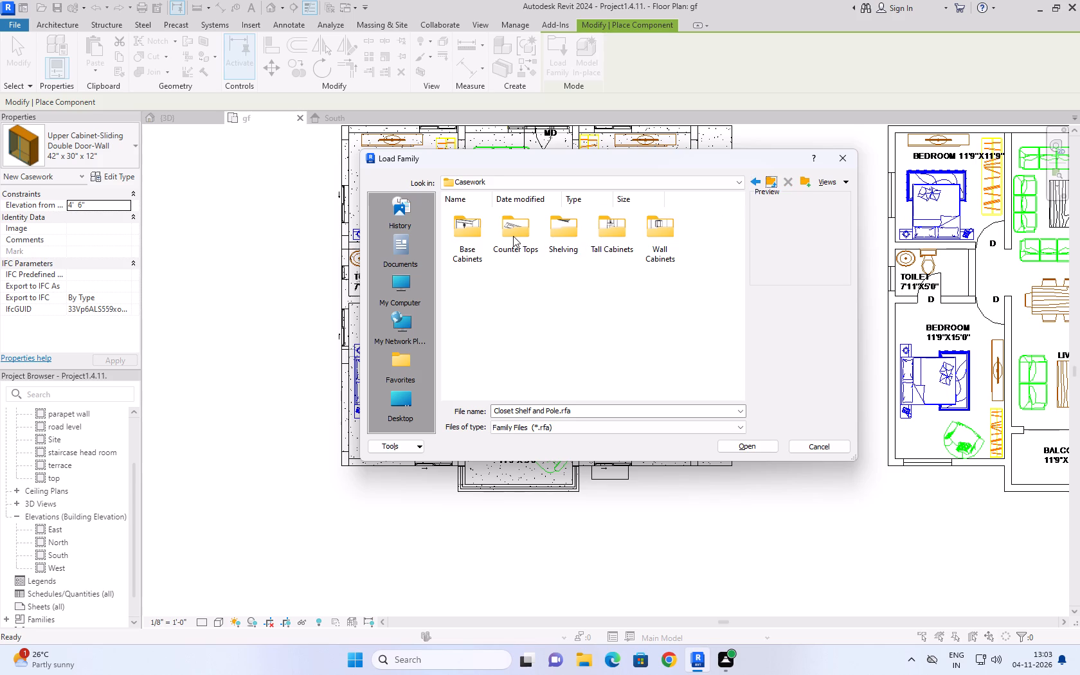
click(513, 236)
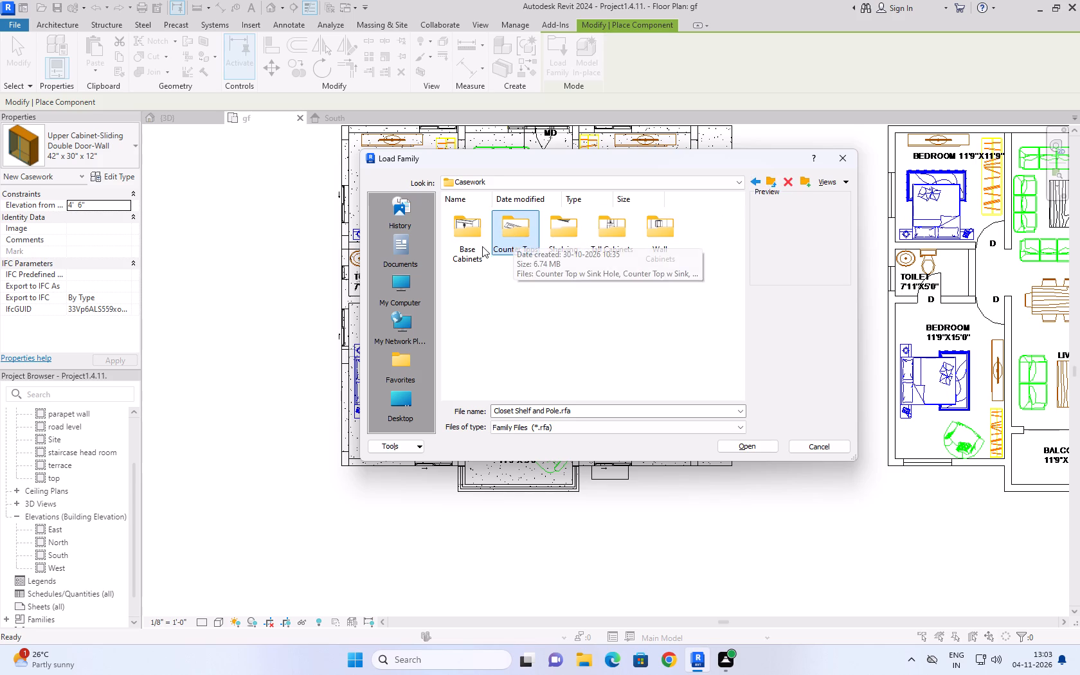
double_click(512, 241)
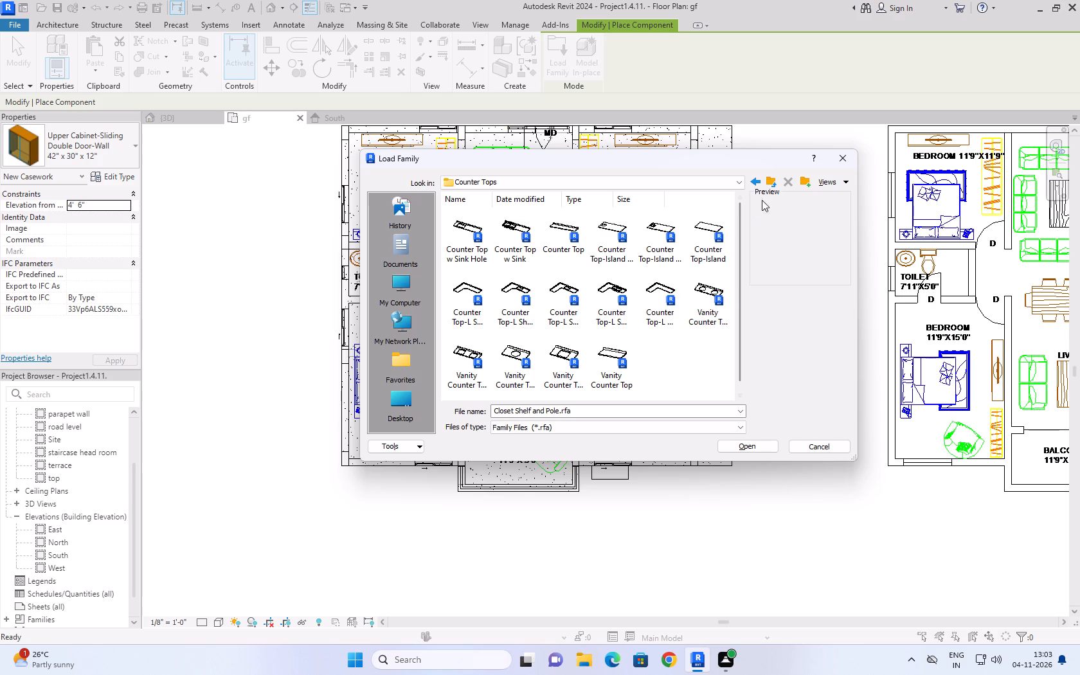
click(768, 181)
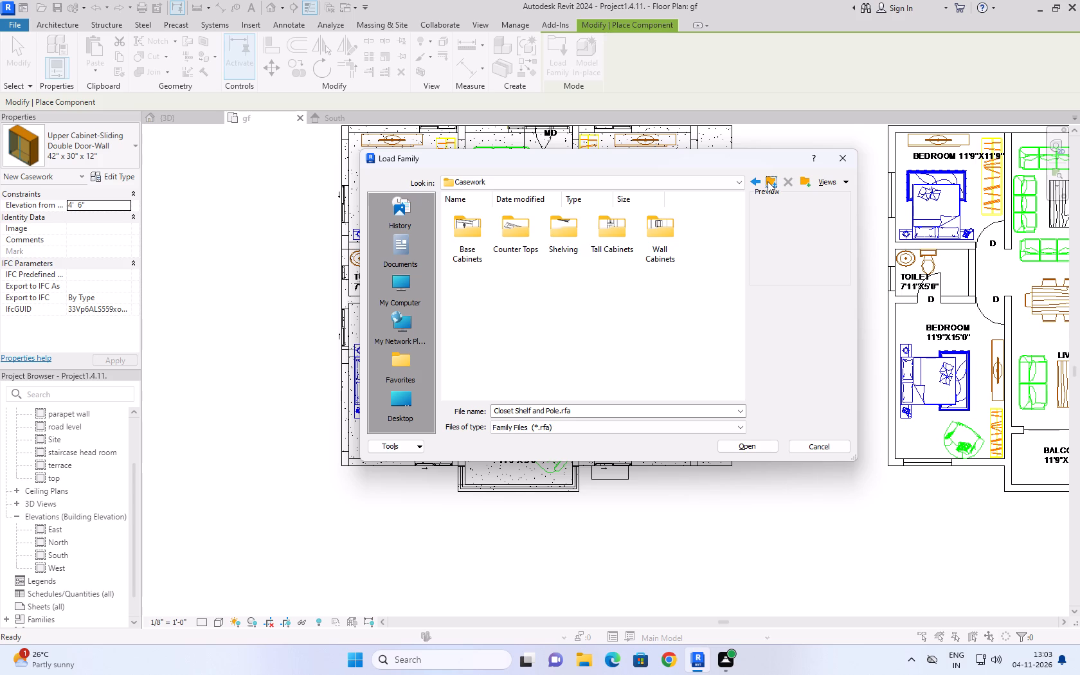
double_click(654, 224)
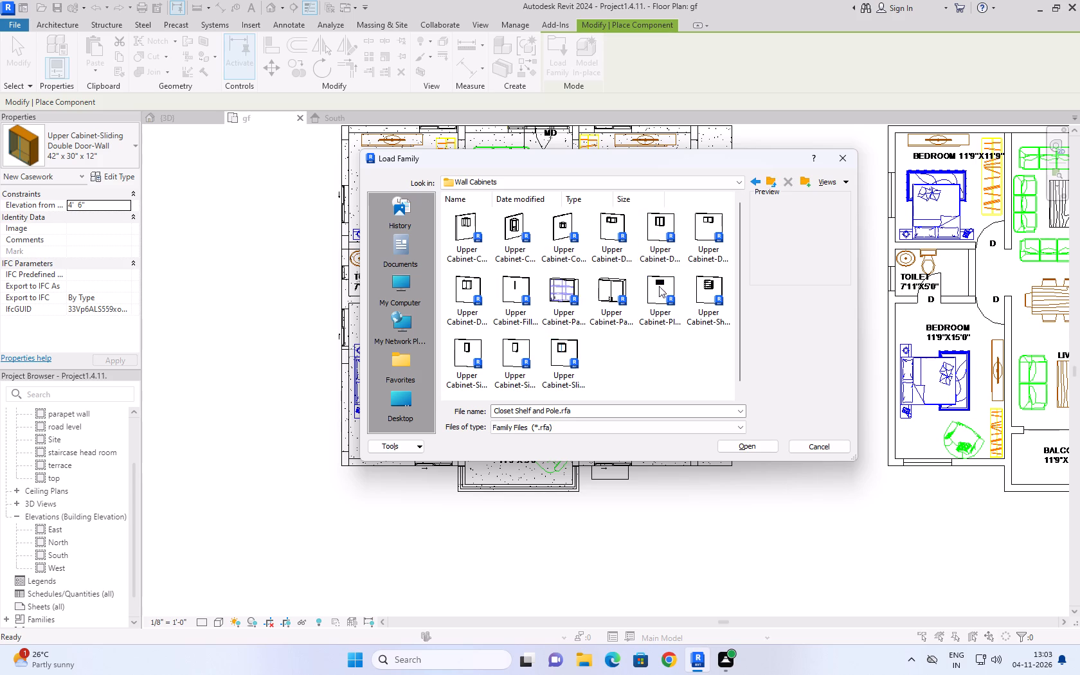
Load the Sink Vanity-Square family from the library's Plumbing > Fixtures > Sinks folder for placement.
click(768, 186)
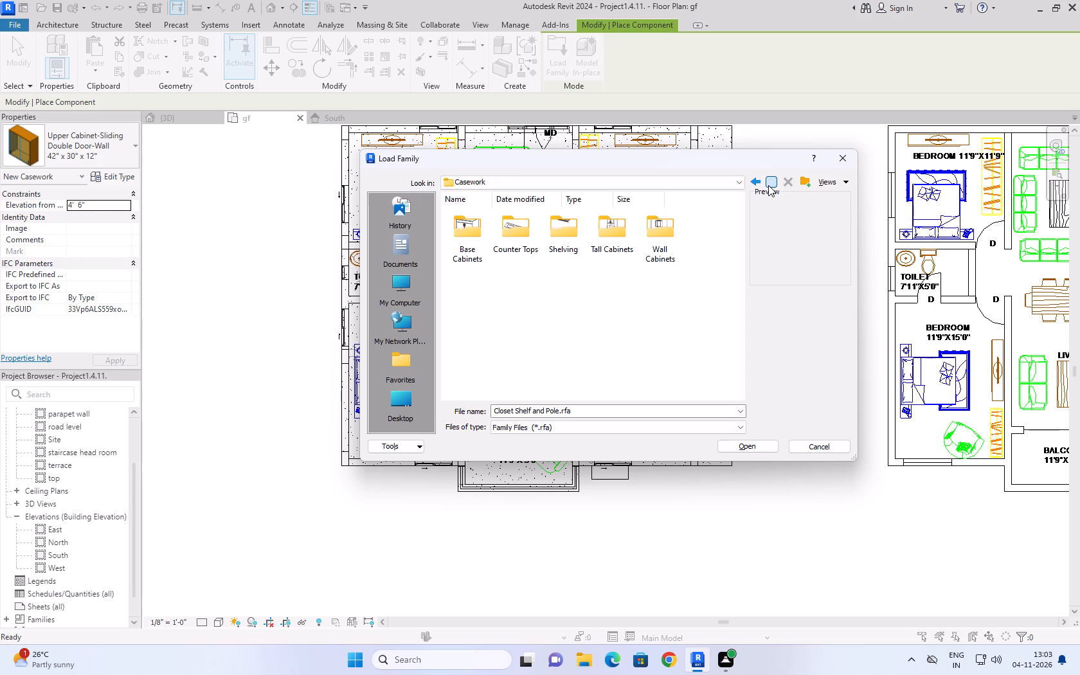
click(768, 185)
scroll(678, 346, down, 1)
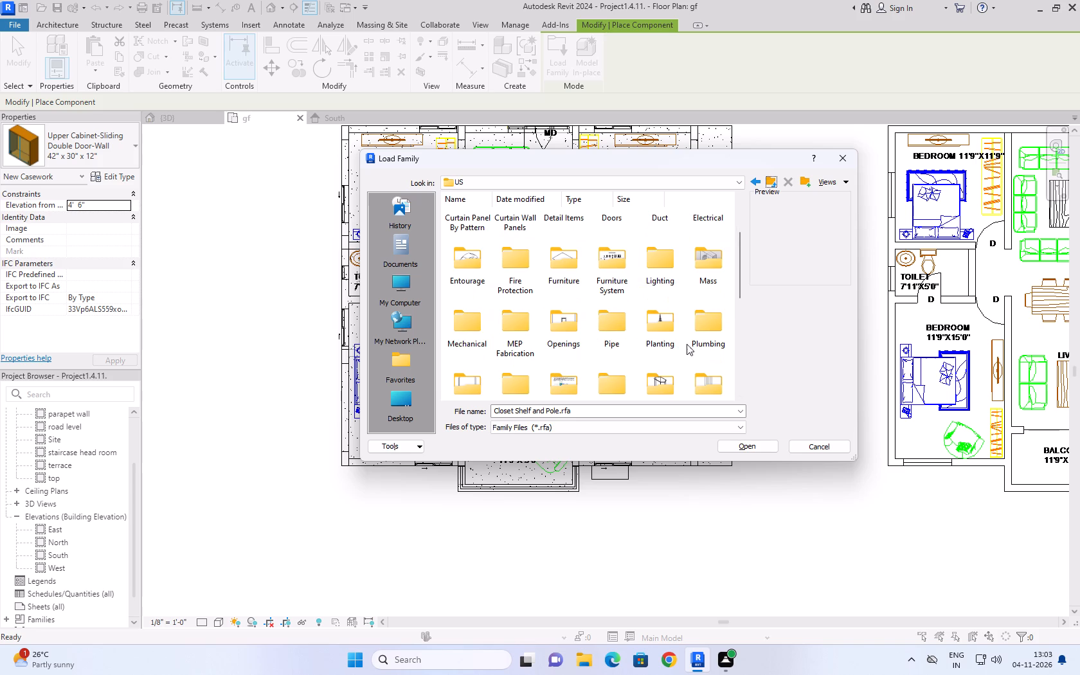
double_click(709, 332)
double_click(462, 219)
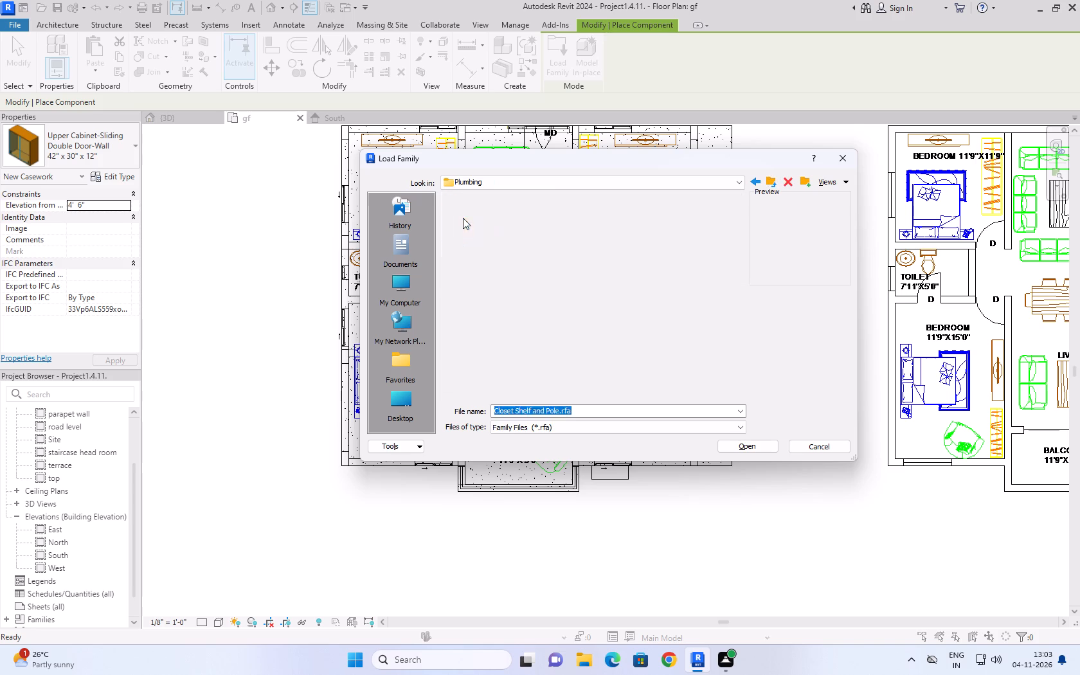
double_click(506, 226)
double_click(506, 227)
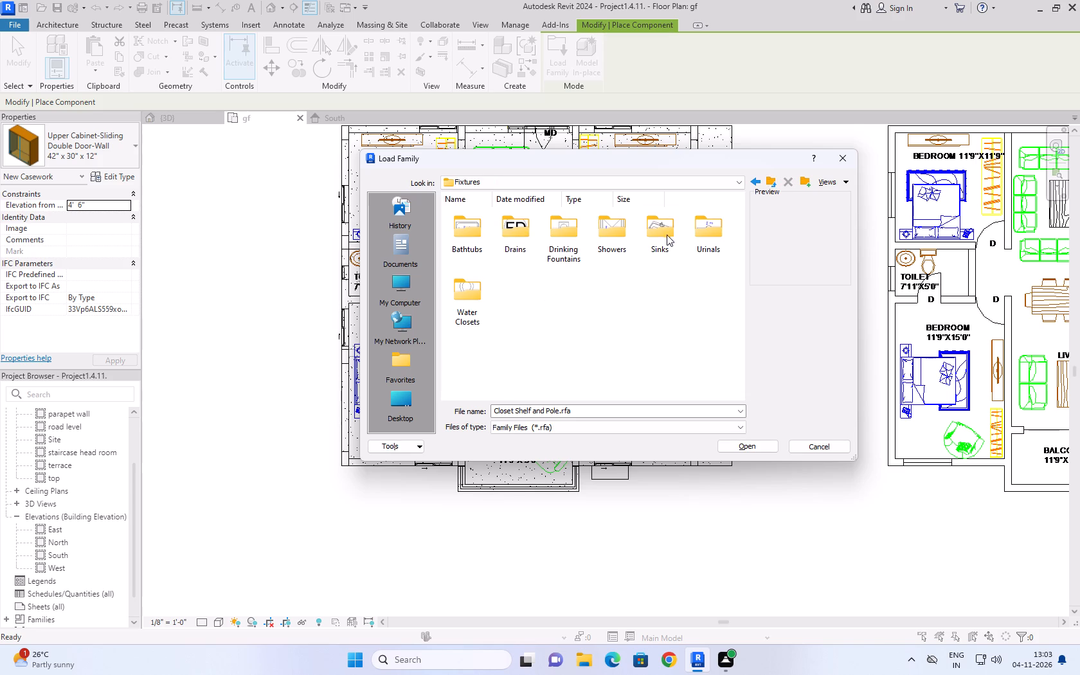
double_click(670, 234)
triple_click(672, 233)
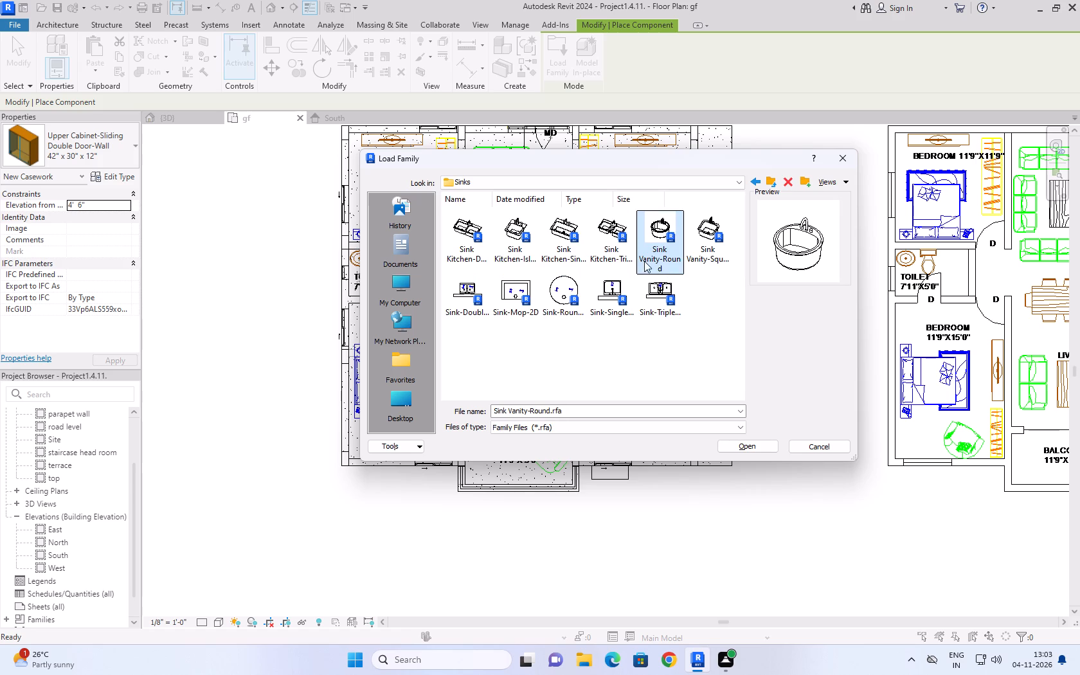
click(507, 284)
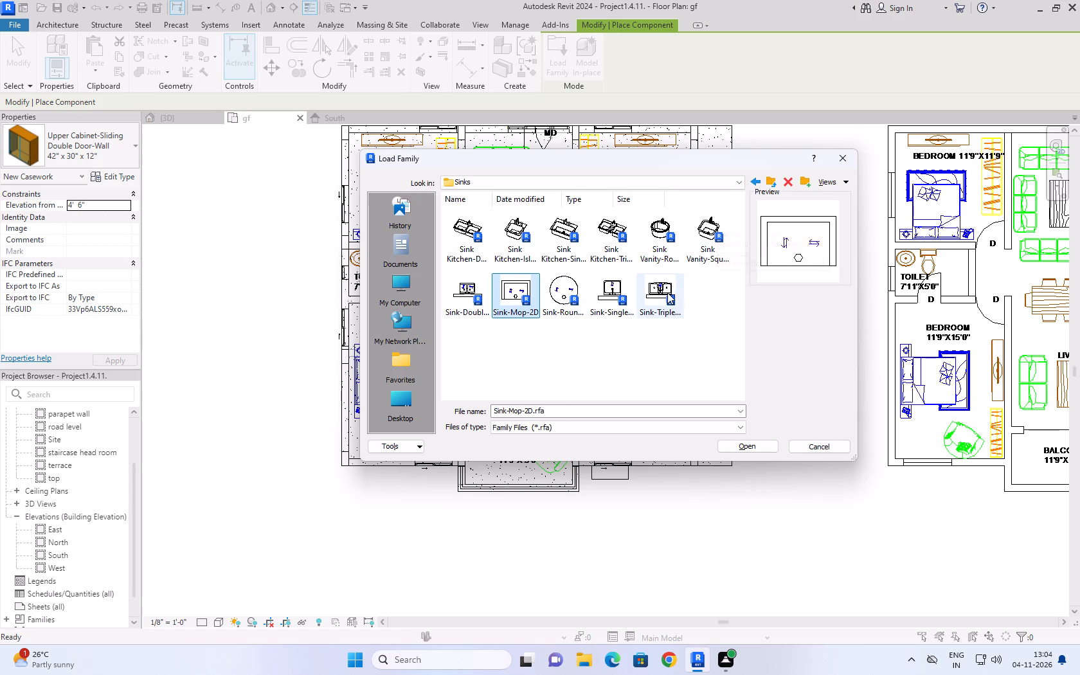
click(694, 233)
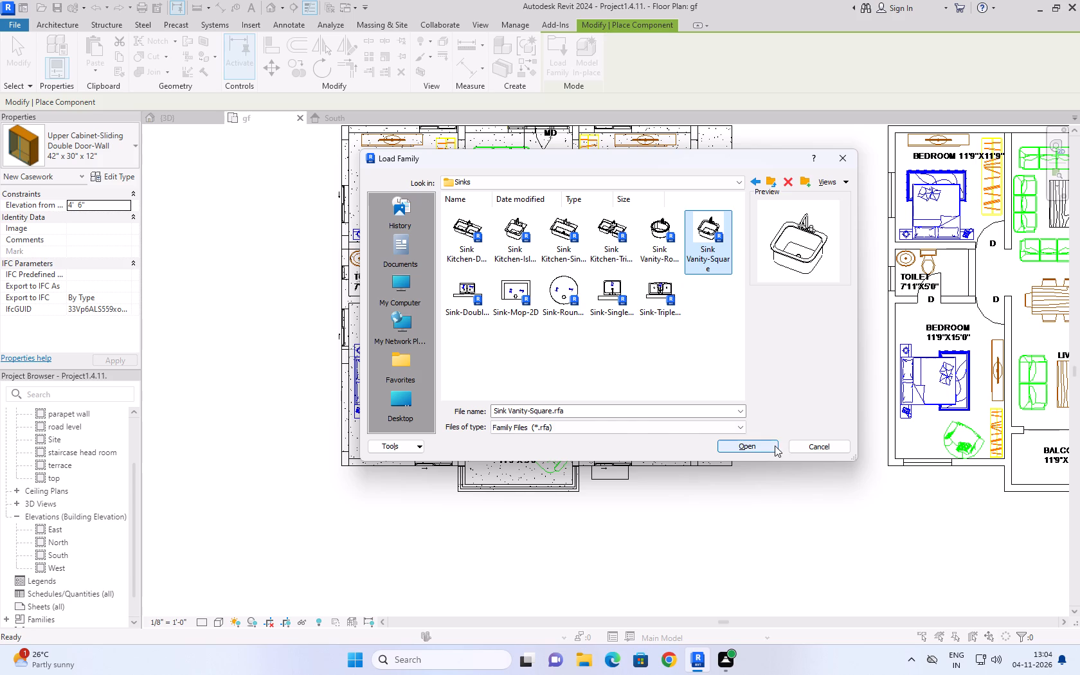
click(773, 446)
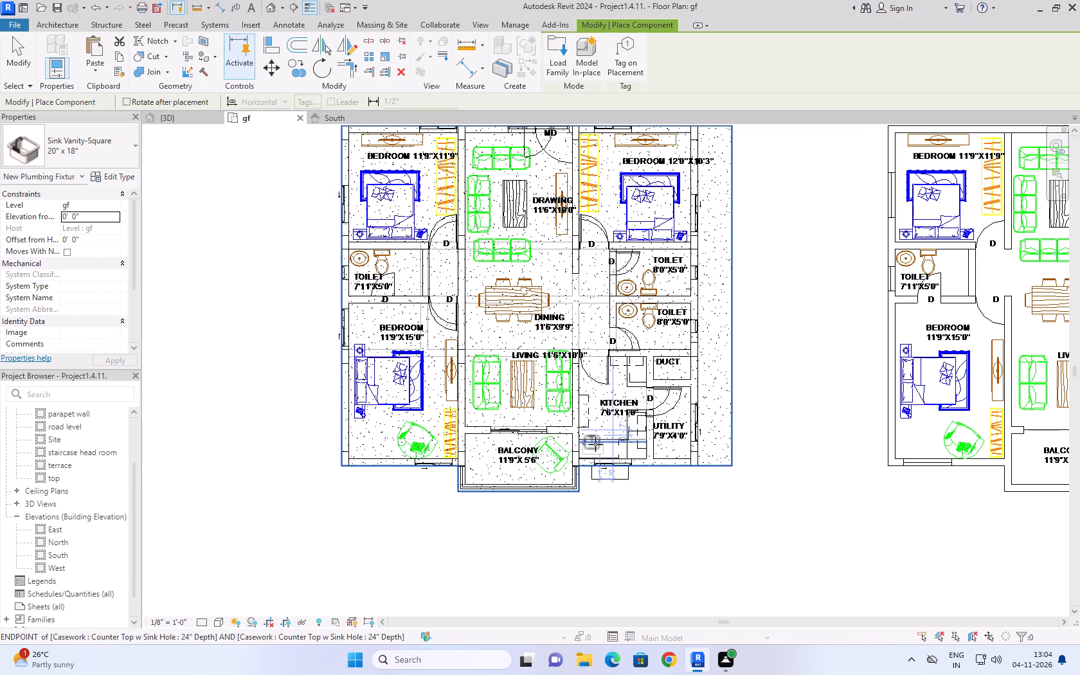
Place the 20" x 18" square vanity sink in the kitchen countertop's sink hole, rotated so its faucet faces the window wall, and check it in 3D.
scroll(595, 451, up, 9)
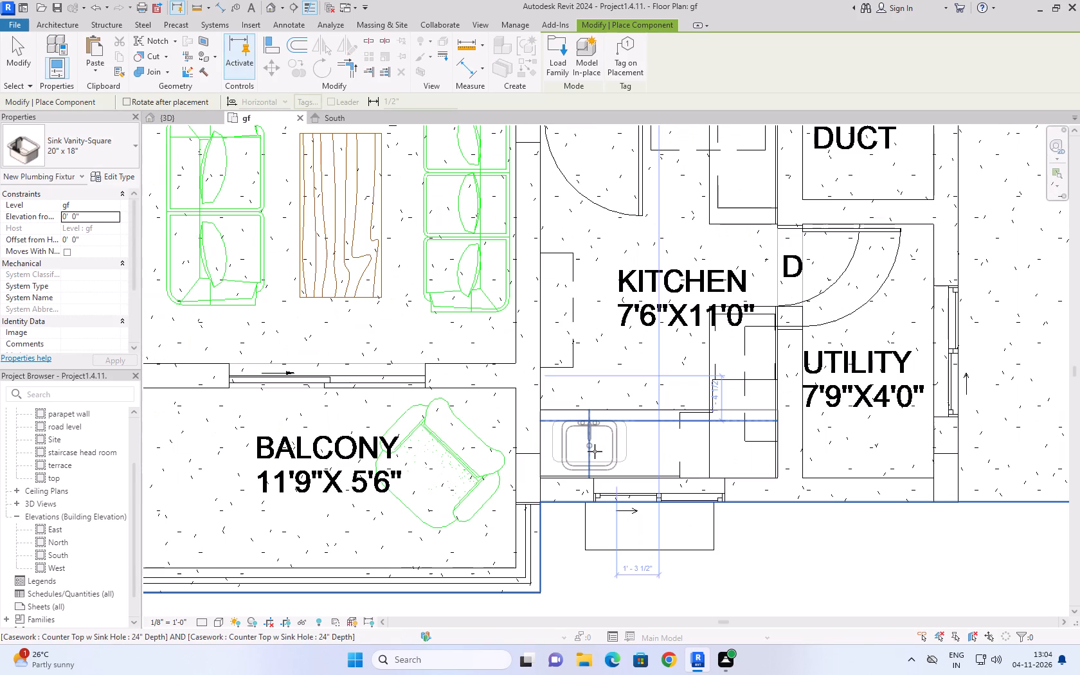
key(space)
key(space)
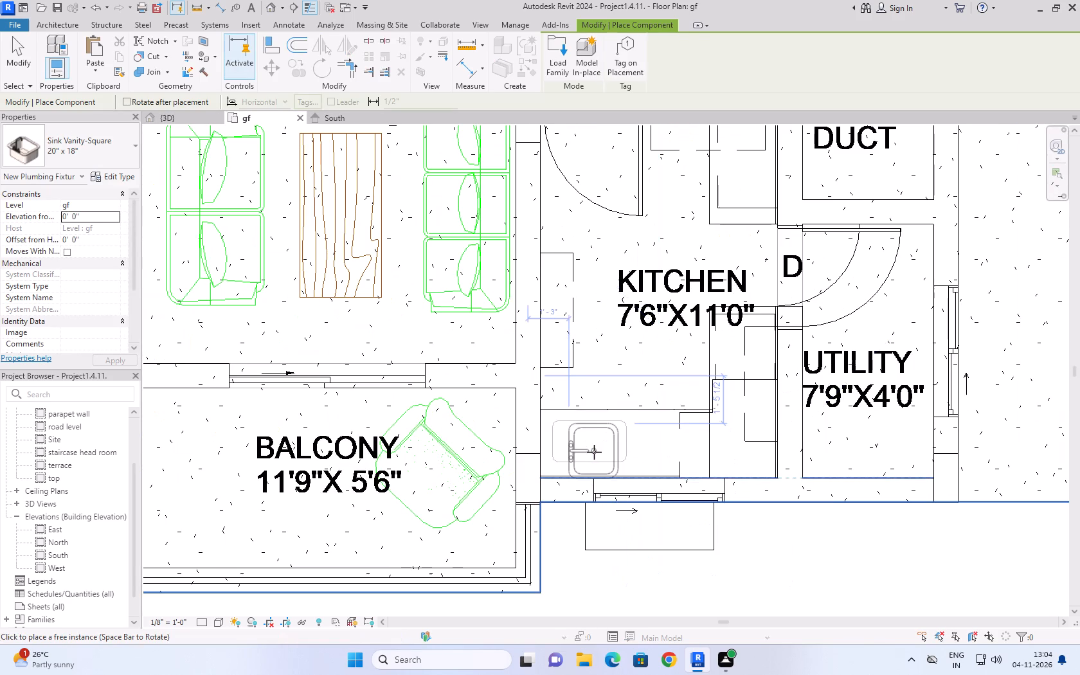
key(space)
click(594, 442)
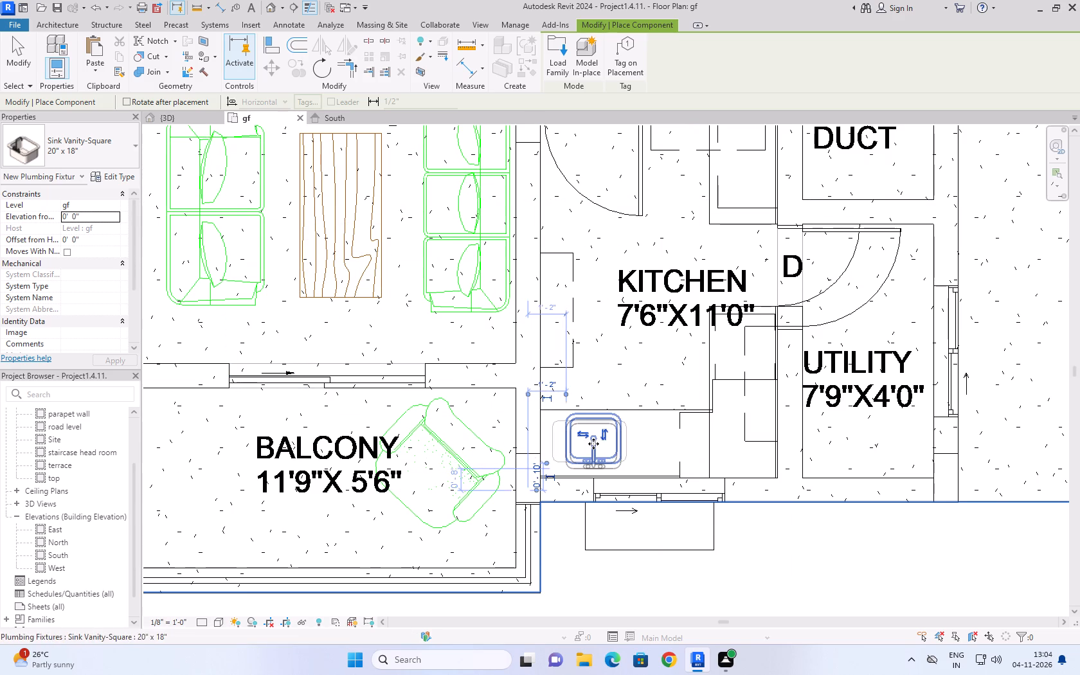
click(593, 444)
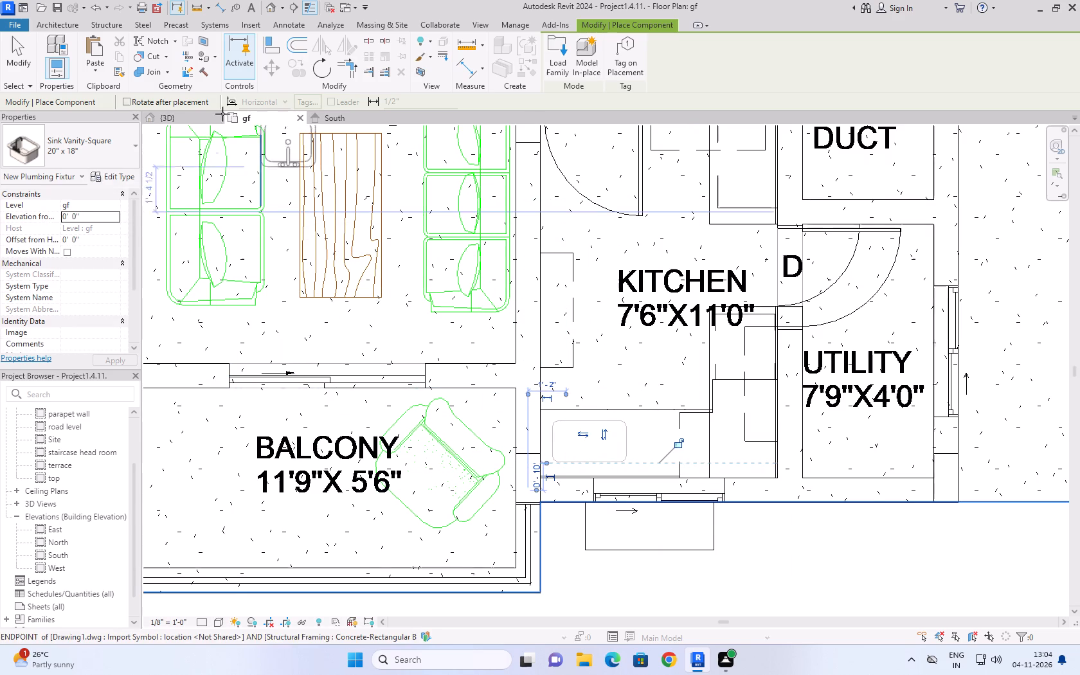
click(170, 116)
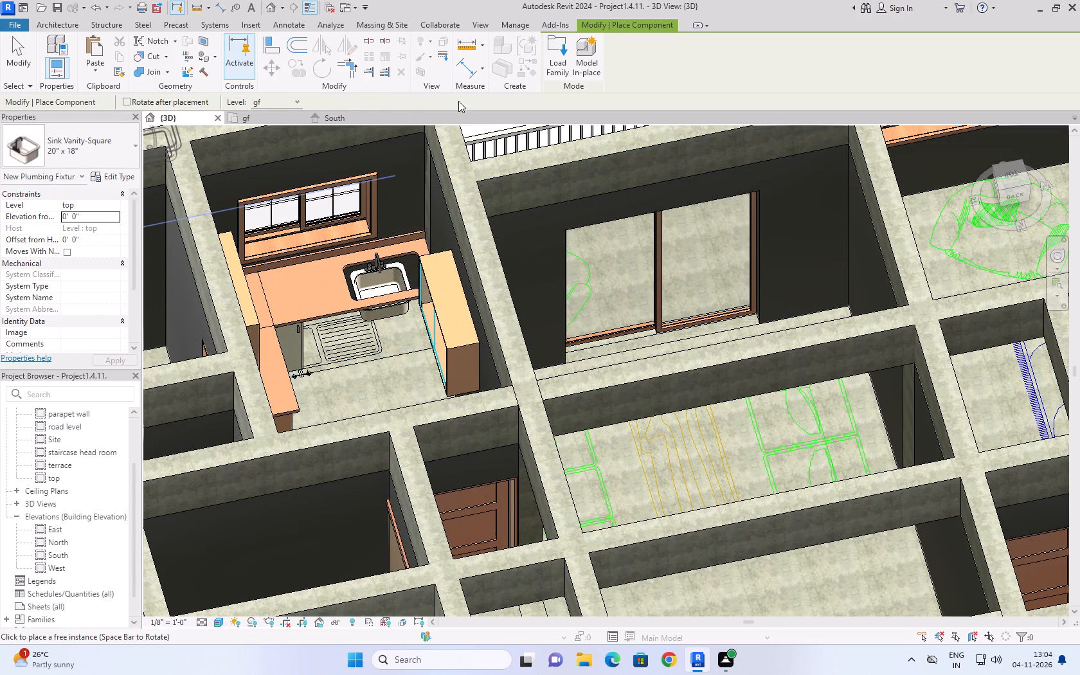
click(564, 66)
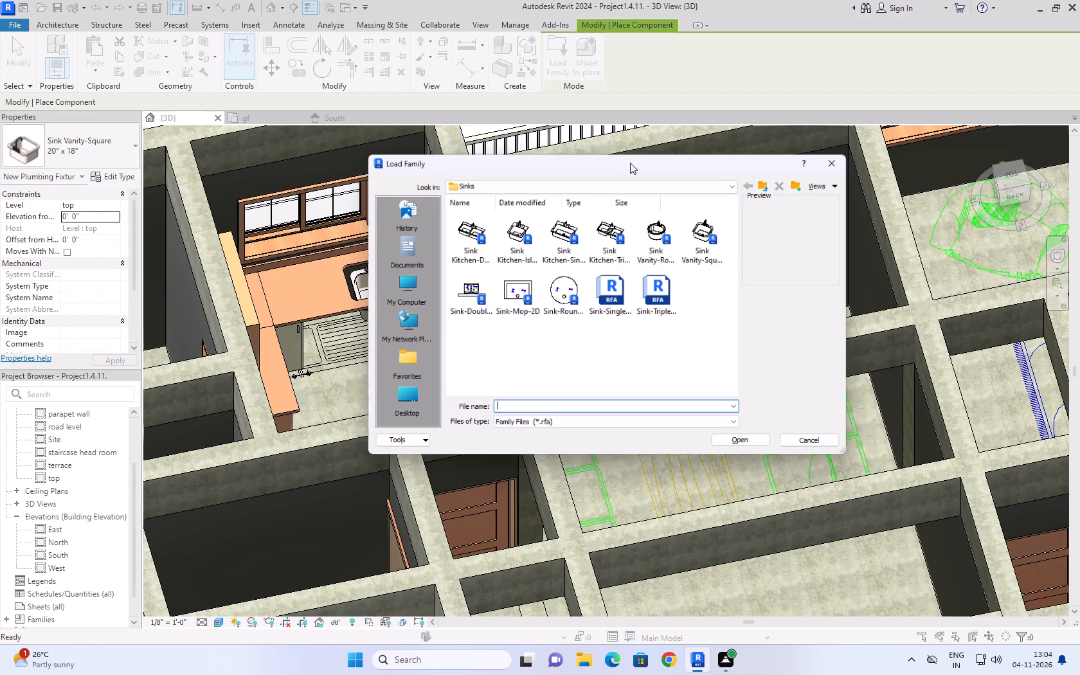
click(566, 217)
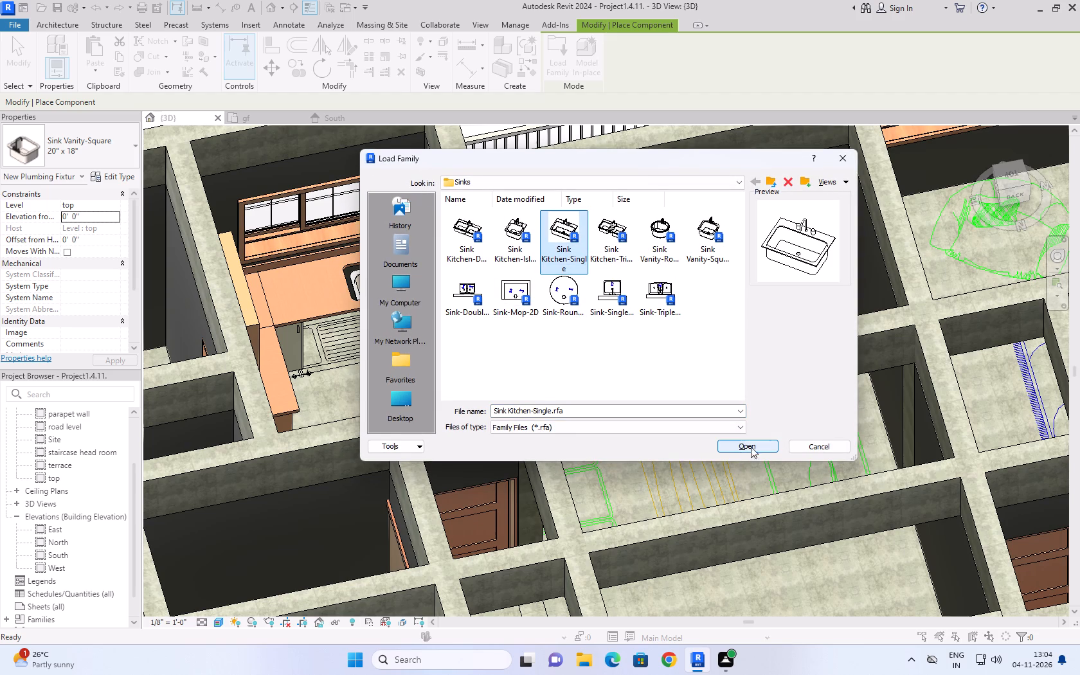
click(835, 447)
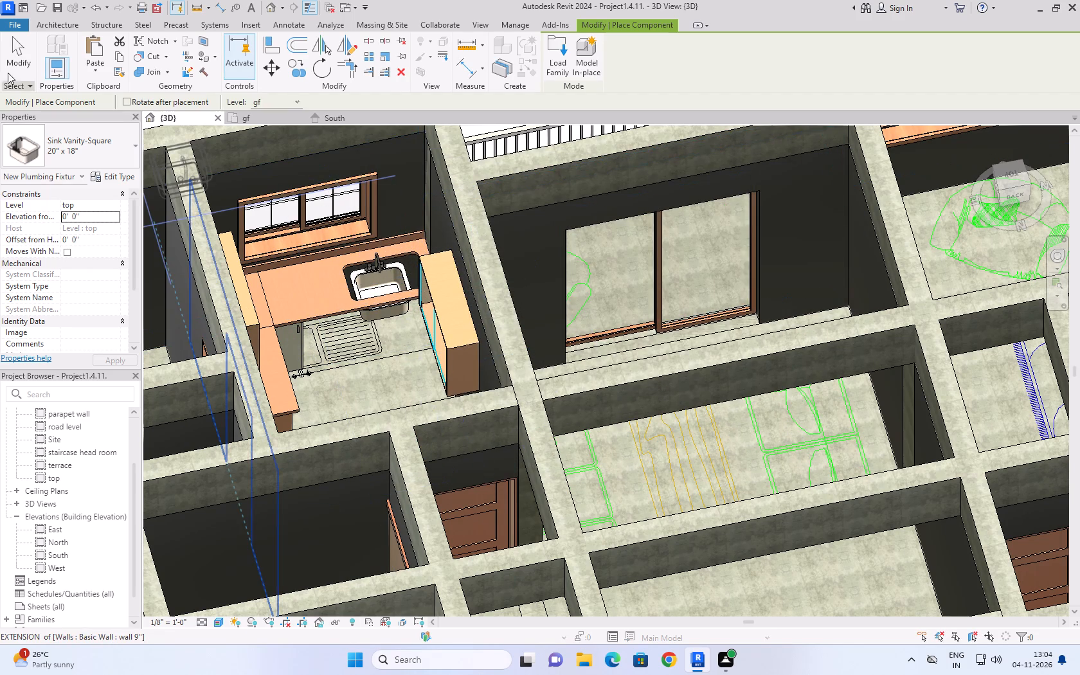
Delete the 20" x 18" square vanity sink from the kitchen countertop.
click(15, 62)
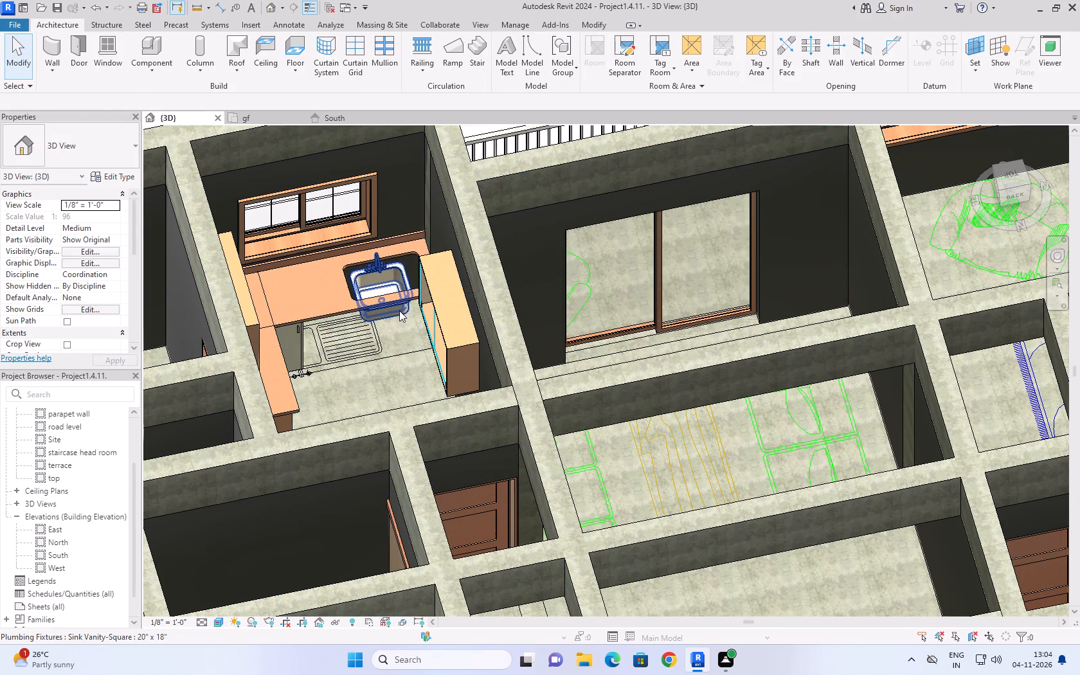
click(399, 310)
key(Delete)
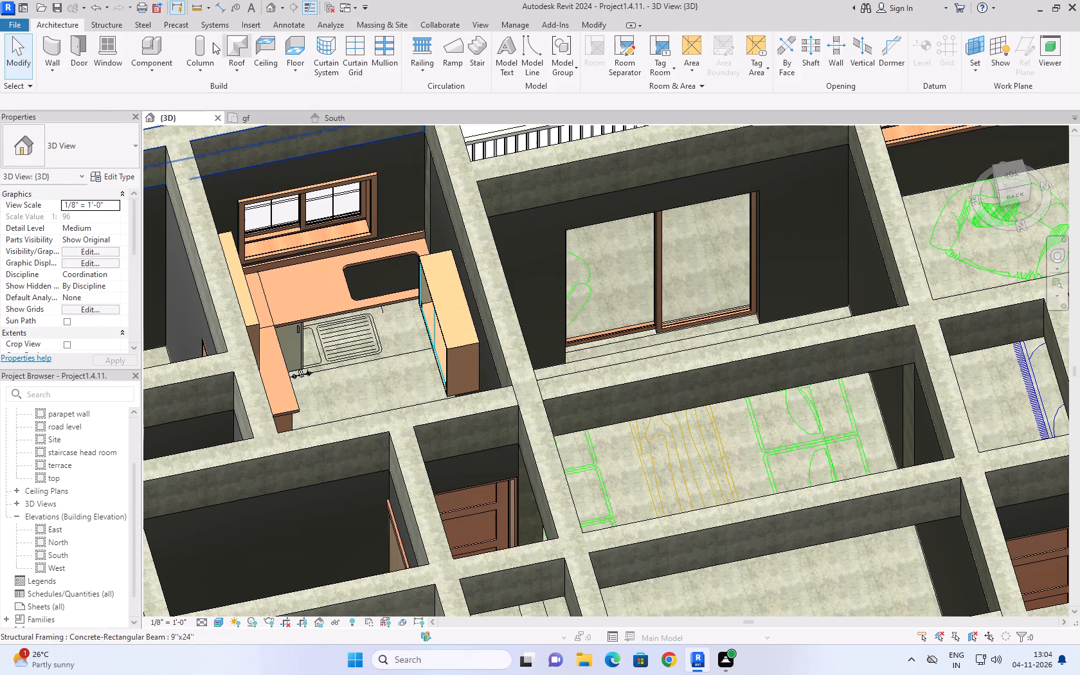
Start placing a component and load the Sink Kitchen-Single family from the library's Sinks folder.
click(156, 72)
click(166, 100)
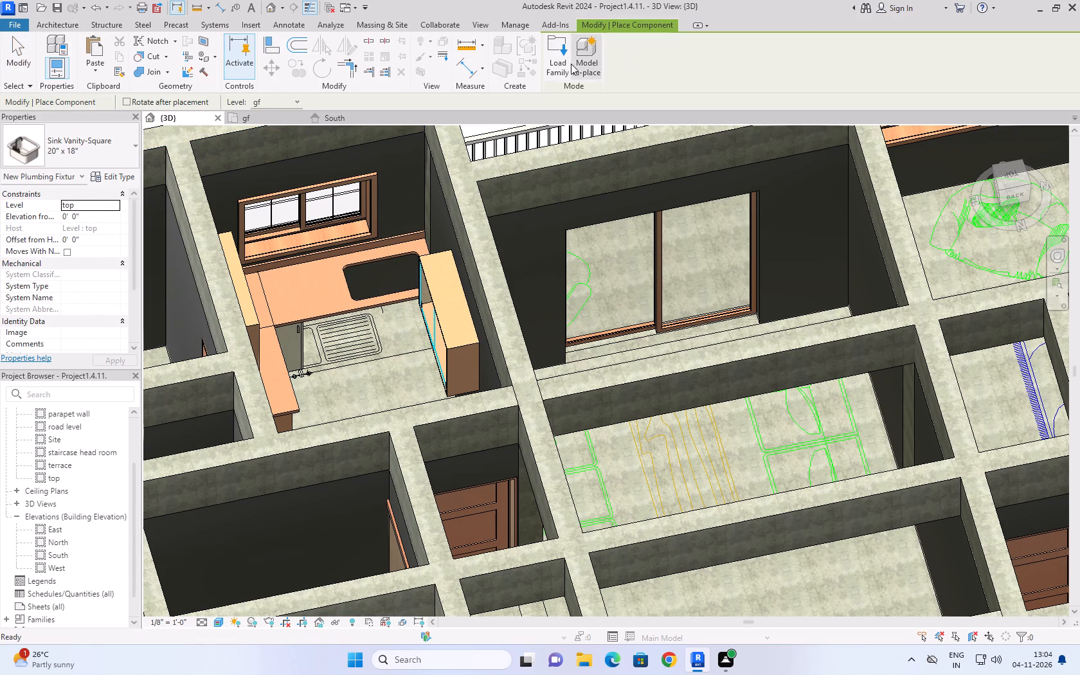
click(556, 64)
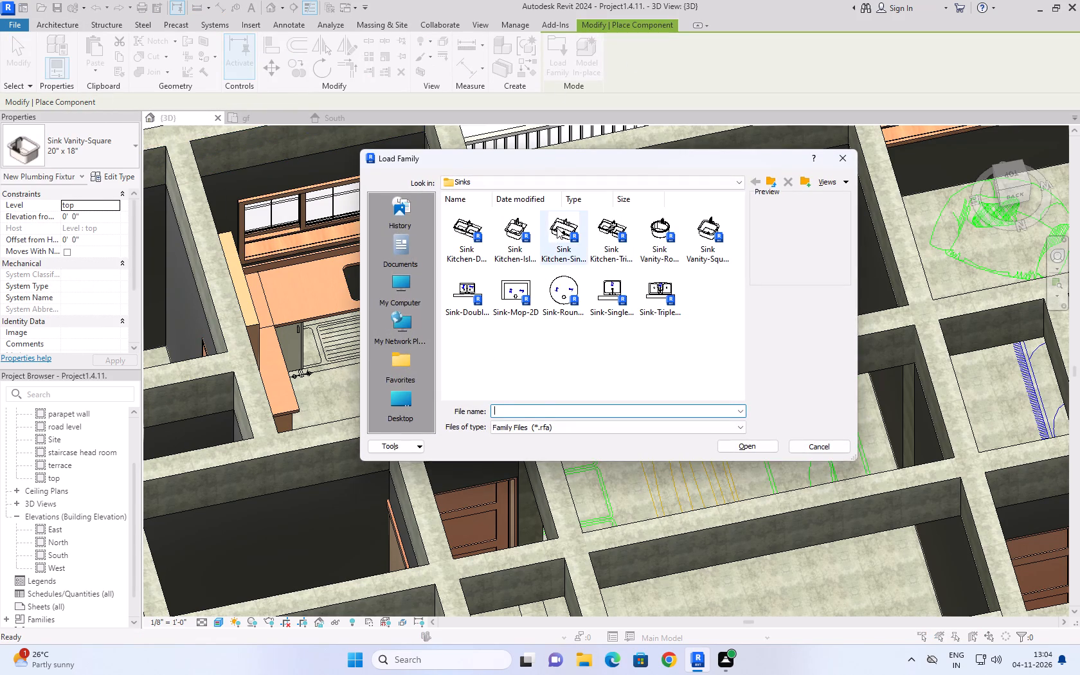
click(557, 228)
click(737, 443)
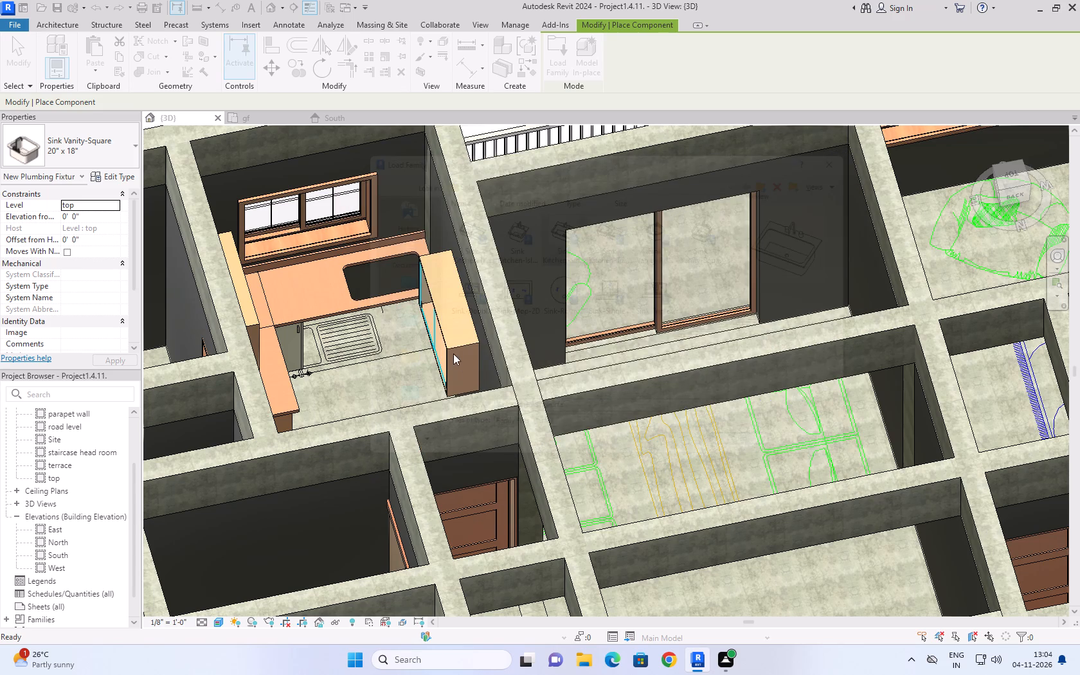
In the gf plan, place the 30" x 21" single kitchen sink over the countertop's sink hole, faucet facing the window wall, and check it in 3D.
click(271, 120)
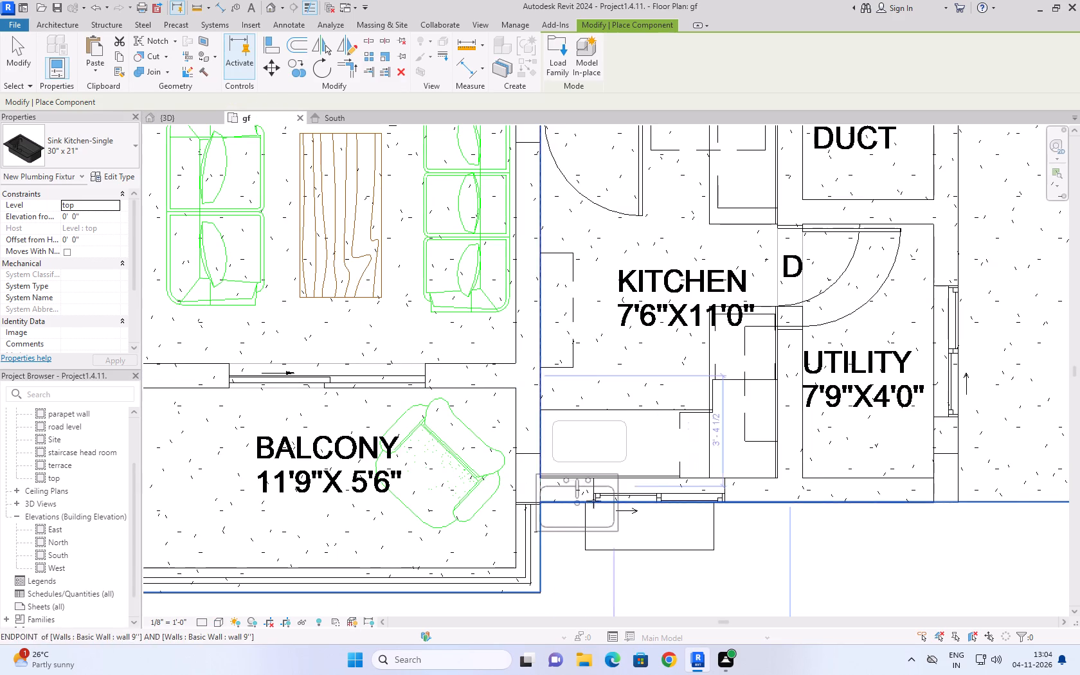
key(space)
key(space)
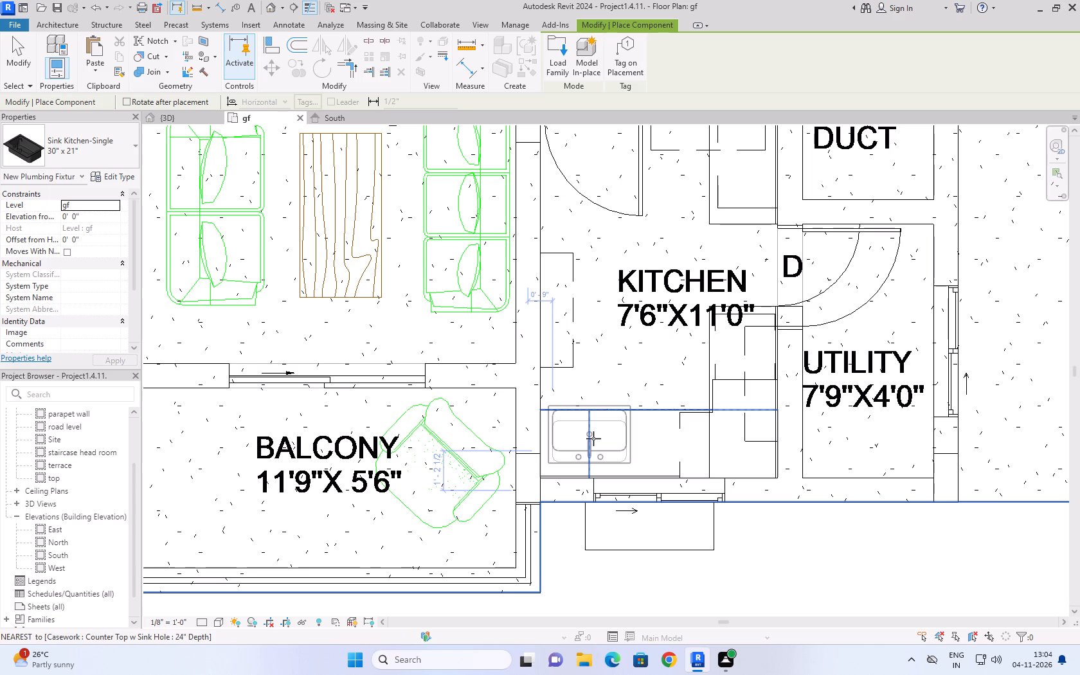
scroll(593, 440, up, 7)
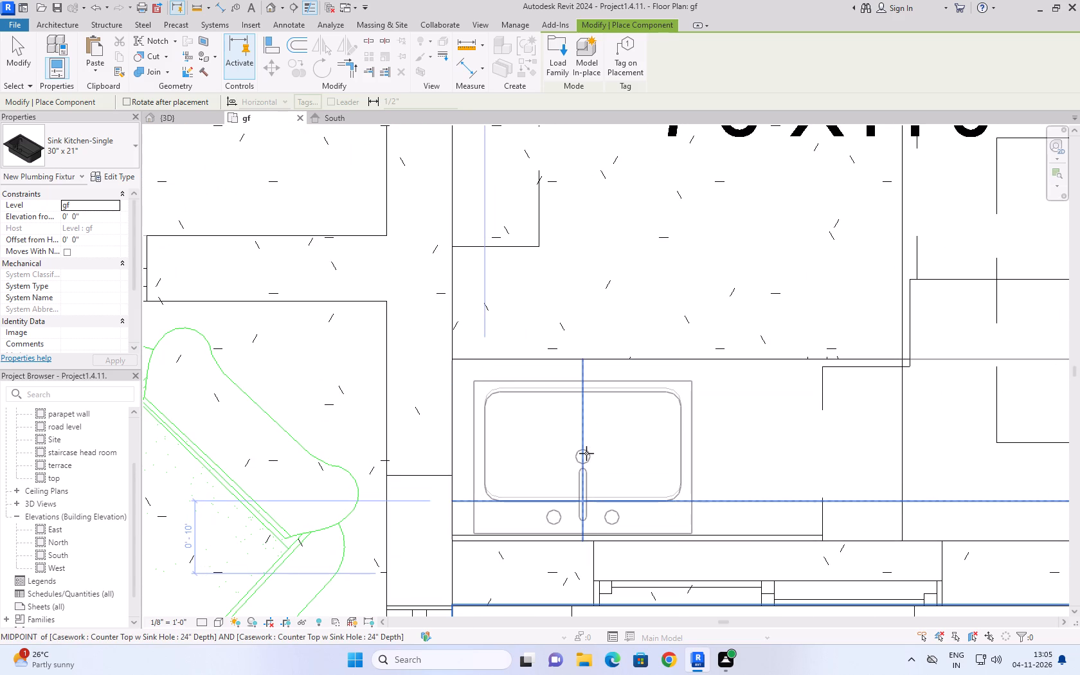
click(587, 452)
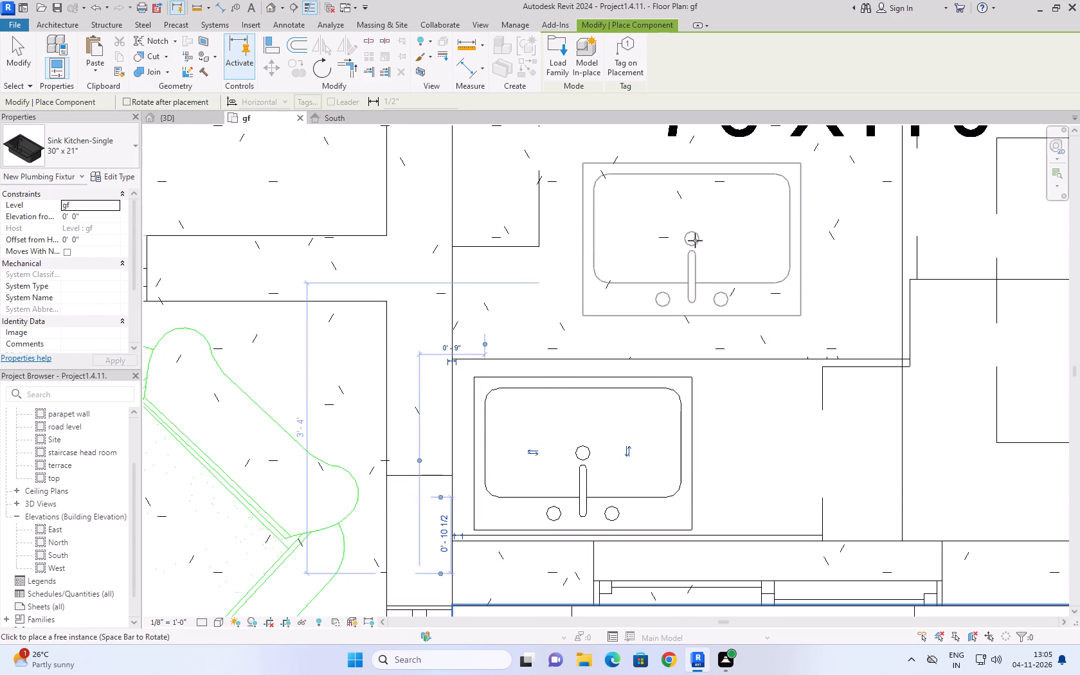
click(203, 114)
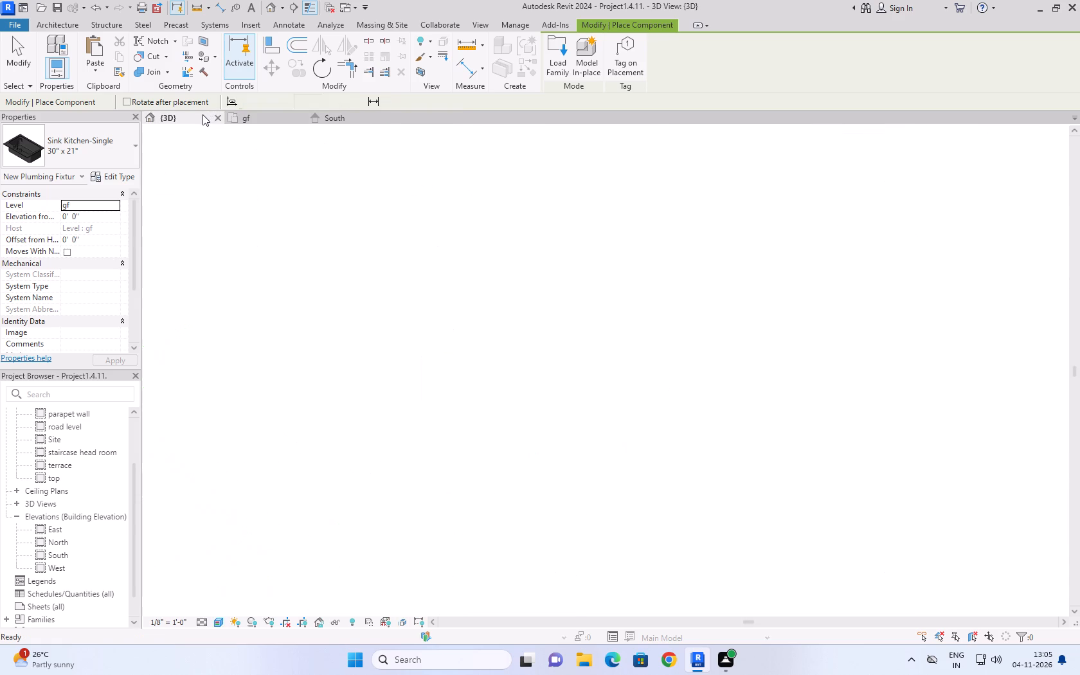
scroll(454, 278, up, 5)
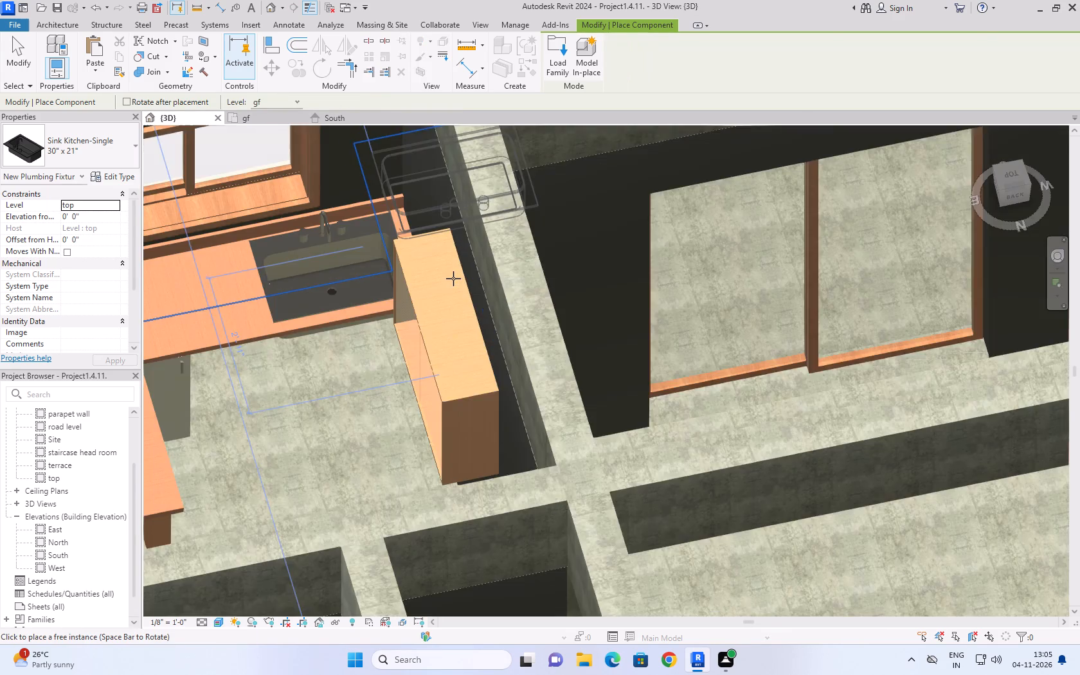
scroll(453, 278, up, 2)
click(25, 66)
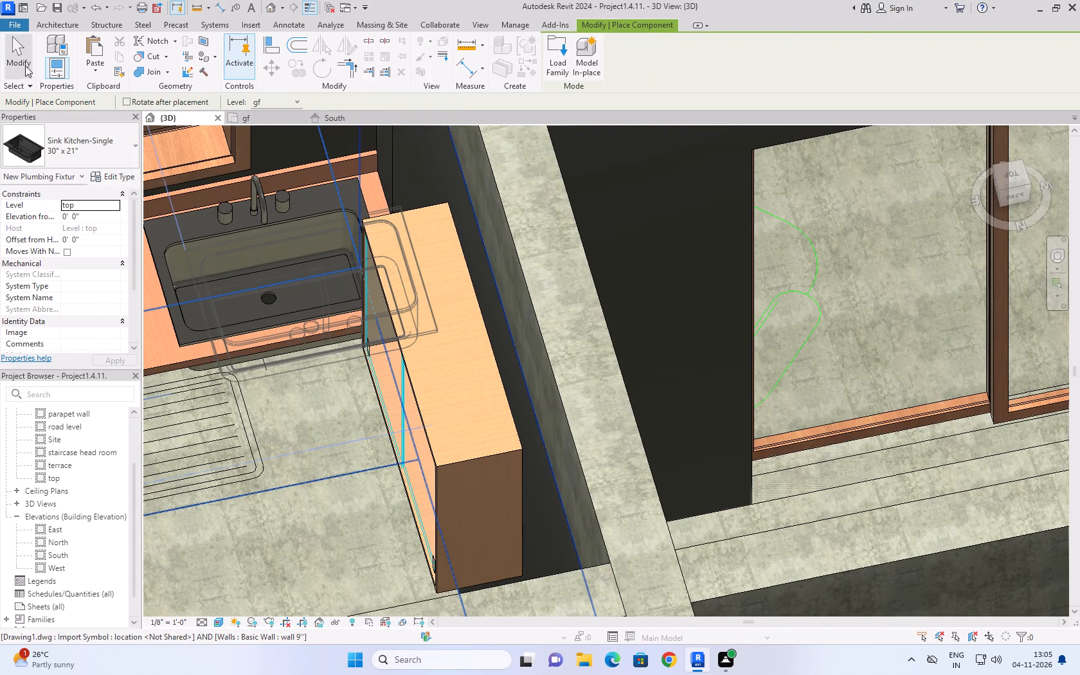
scroll(524, 411, down, 5)
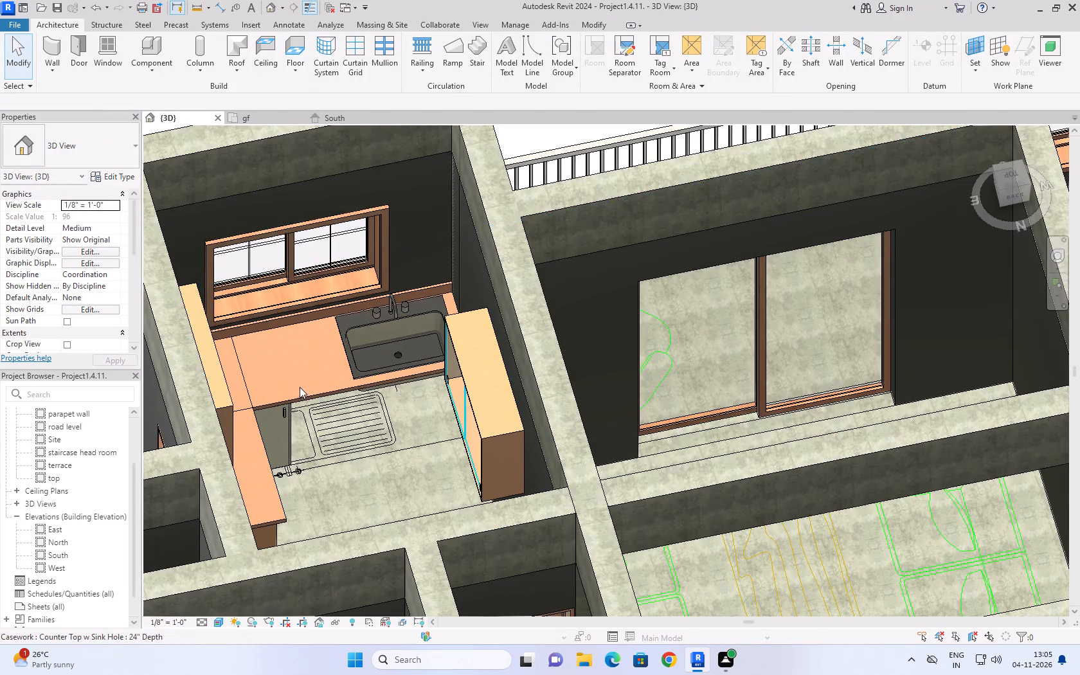
scroll(300, 387, down, 4)
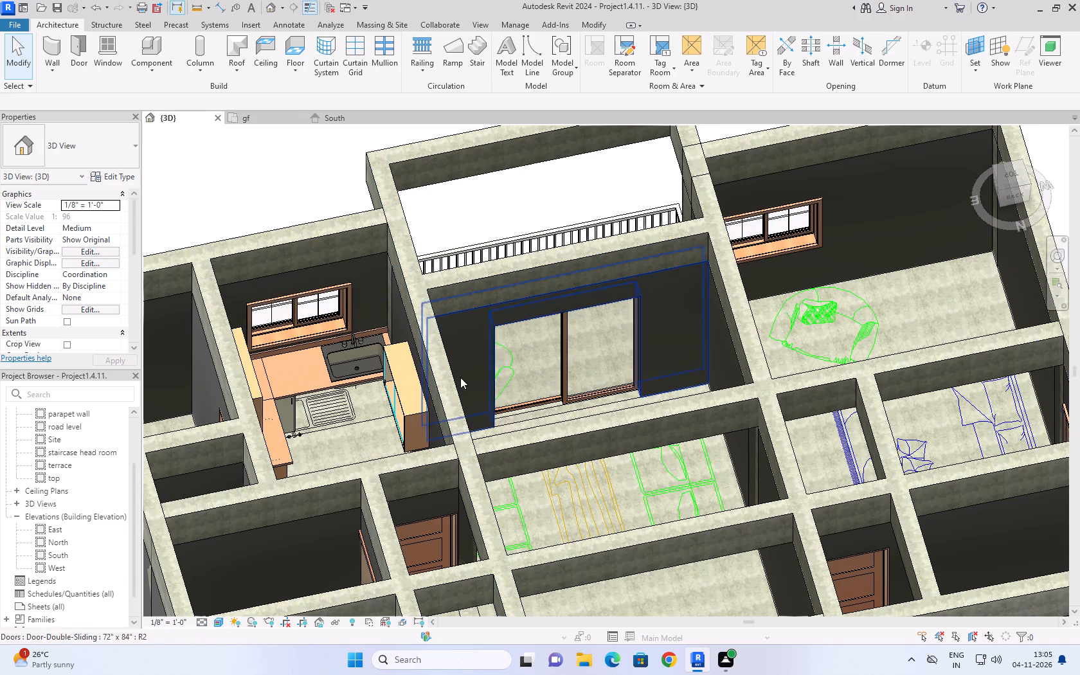
From the gf floor plan, start placing a component and browse the library's Plumbing Fixtures, Water Closets and Casework folders for further families.
click(273, 116)
scroll(522, 311, down, 6)
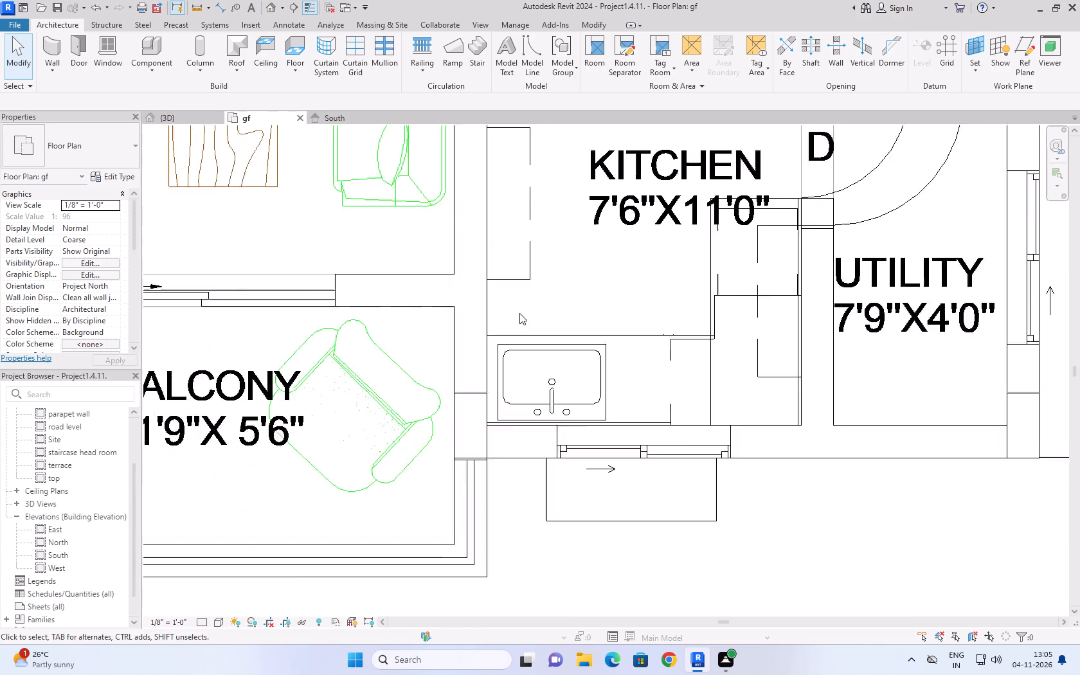
scroll(519, 313, down, 1)
click(152, 76)
click(174, 91)
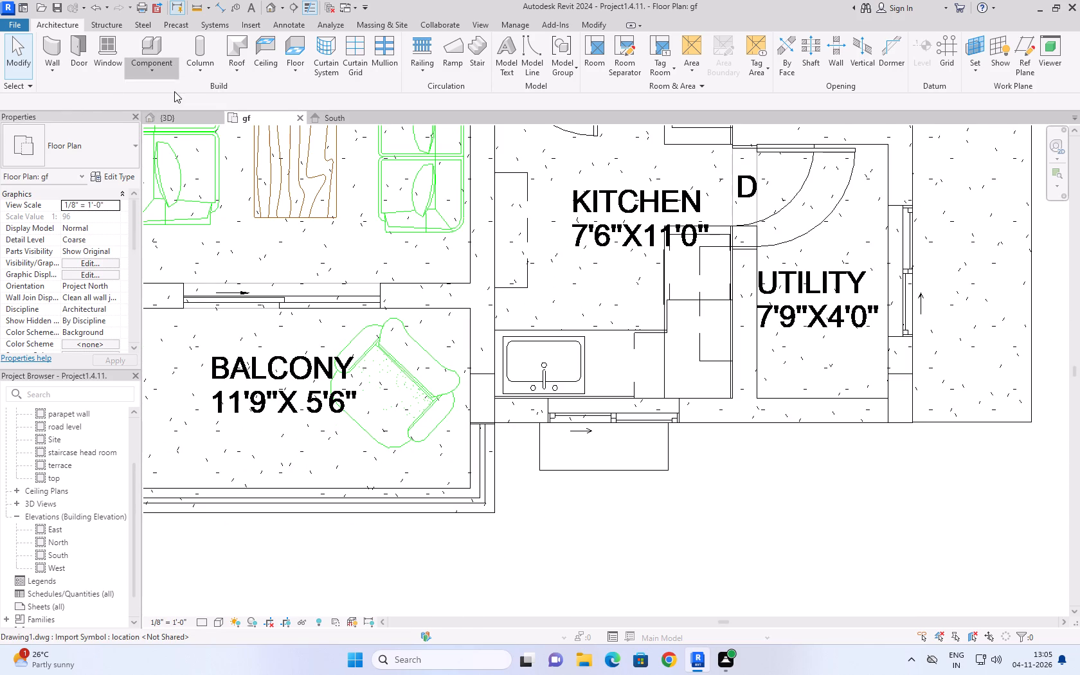
click(565, 63)
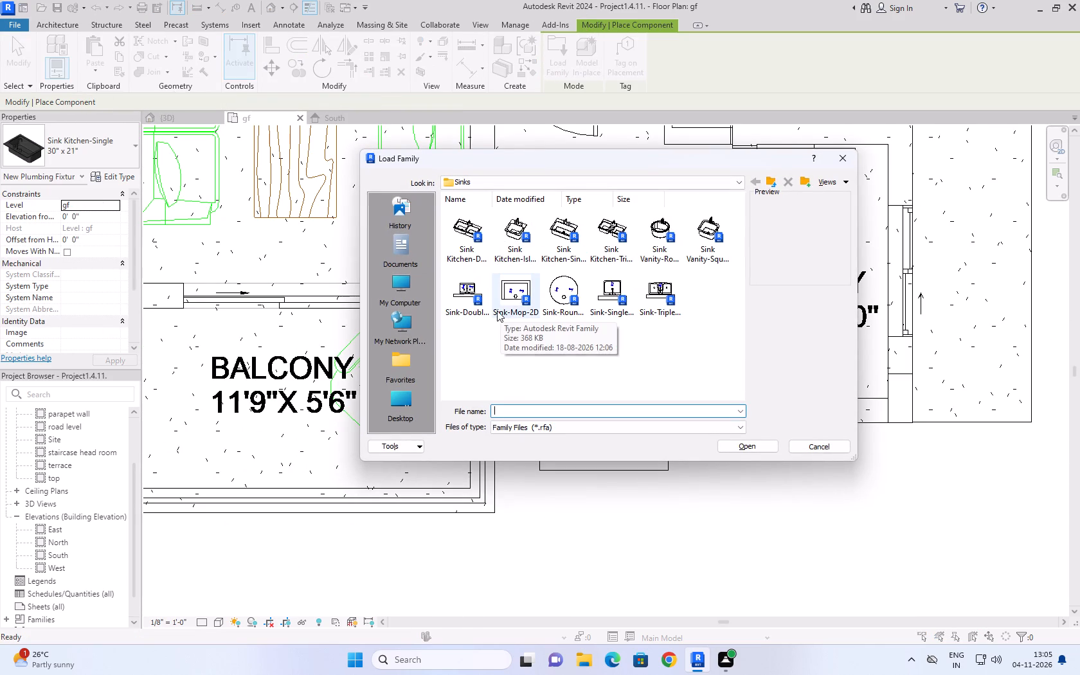
click(773, 177)
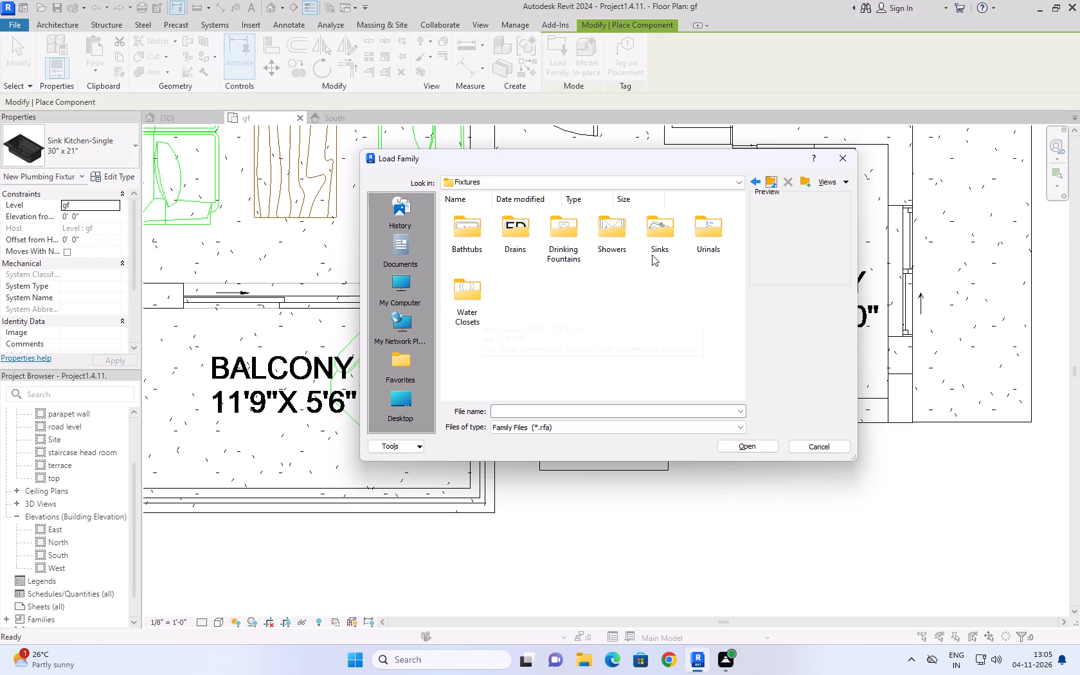
double_click(456, 299)
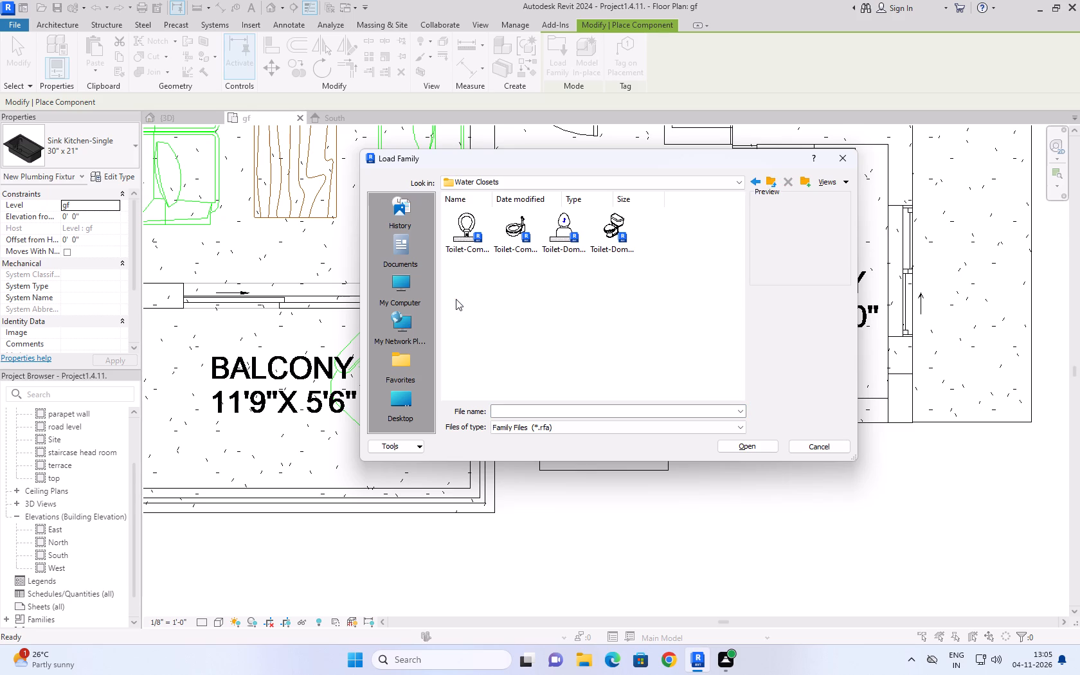
key(BackSpace)
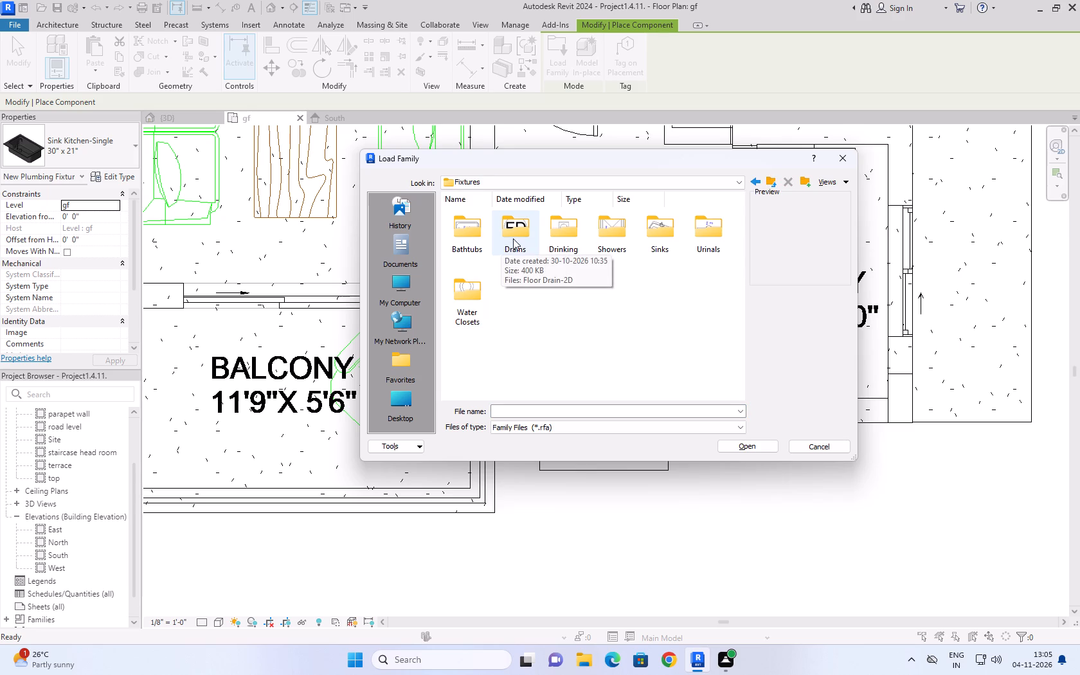
key(BackSpace)
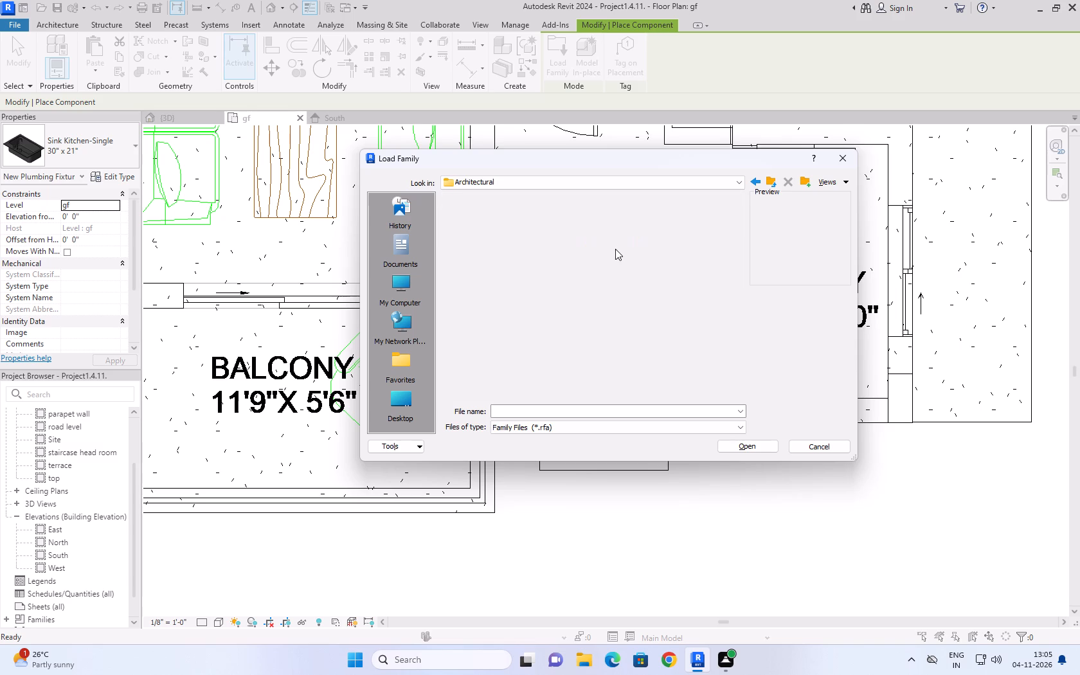
click(771, 181)
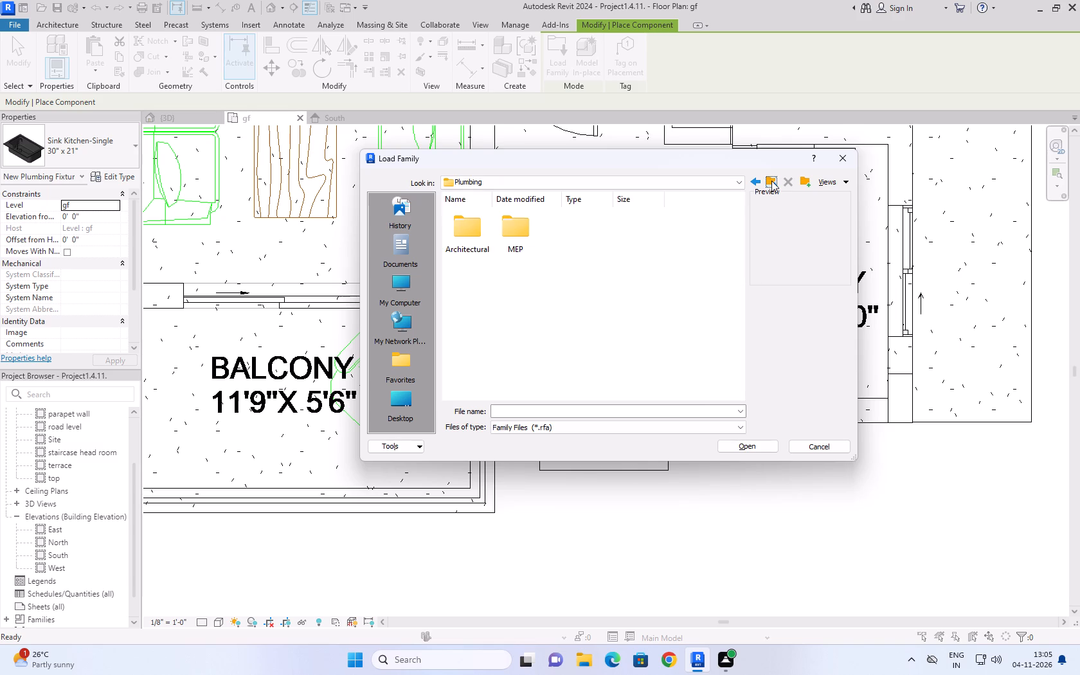
click(771, 181)
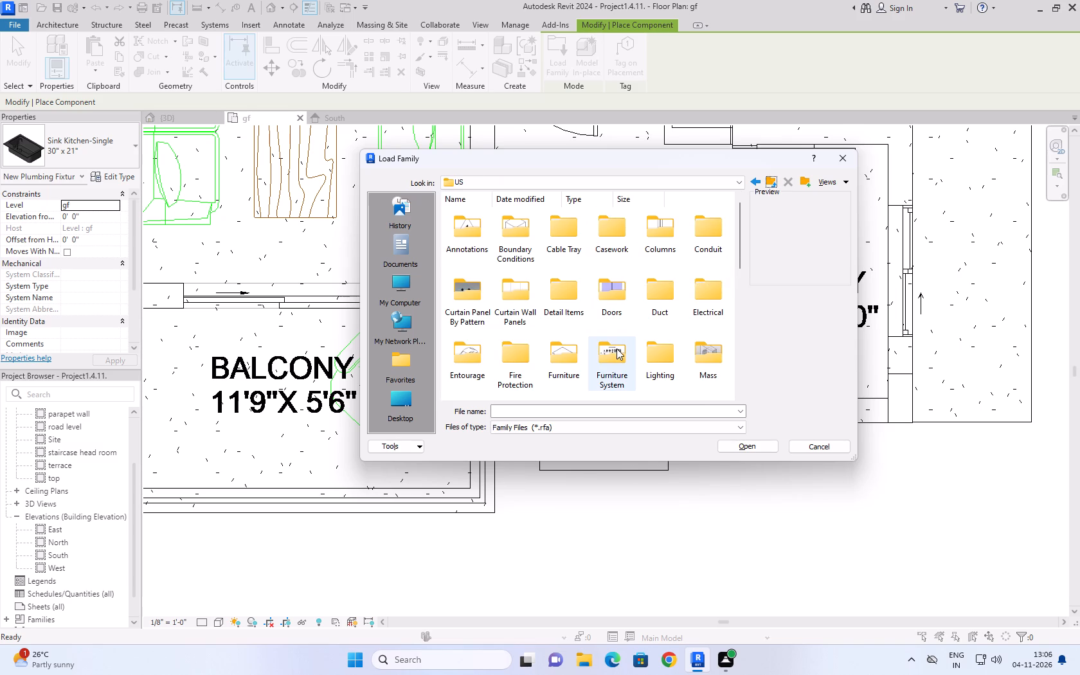
double_click(607, 242)
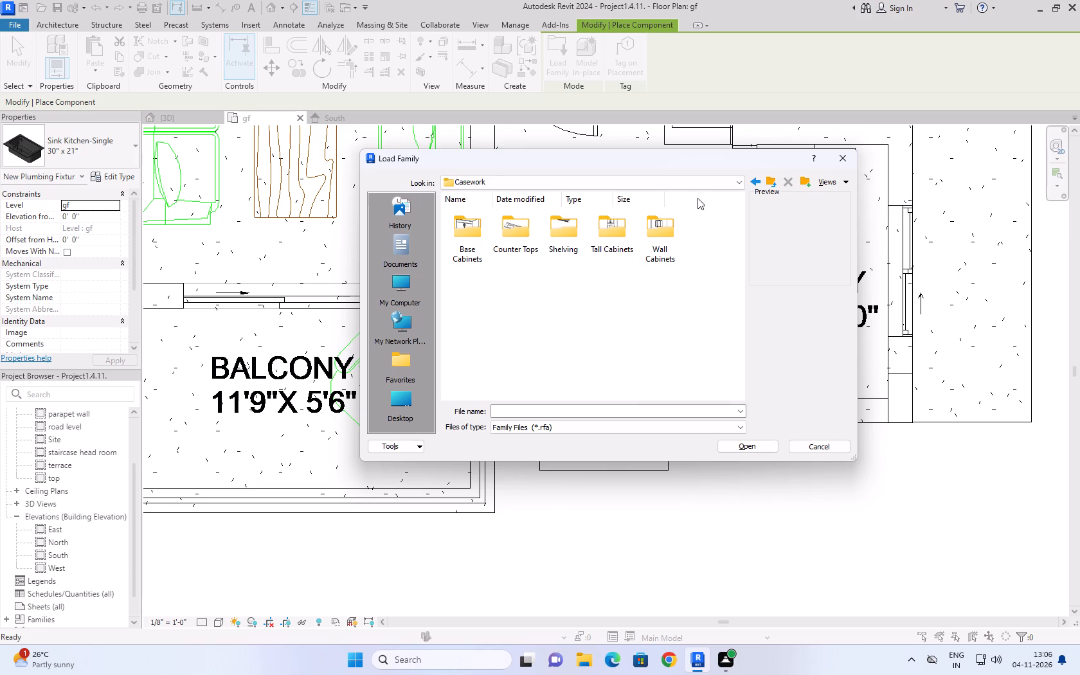
click(771, 179)
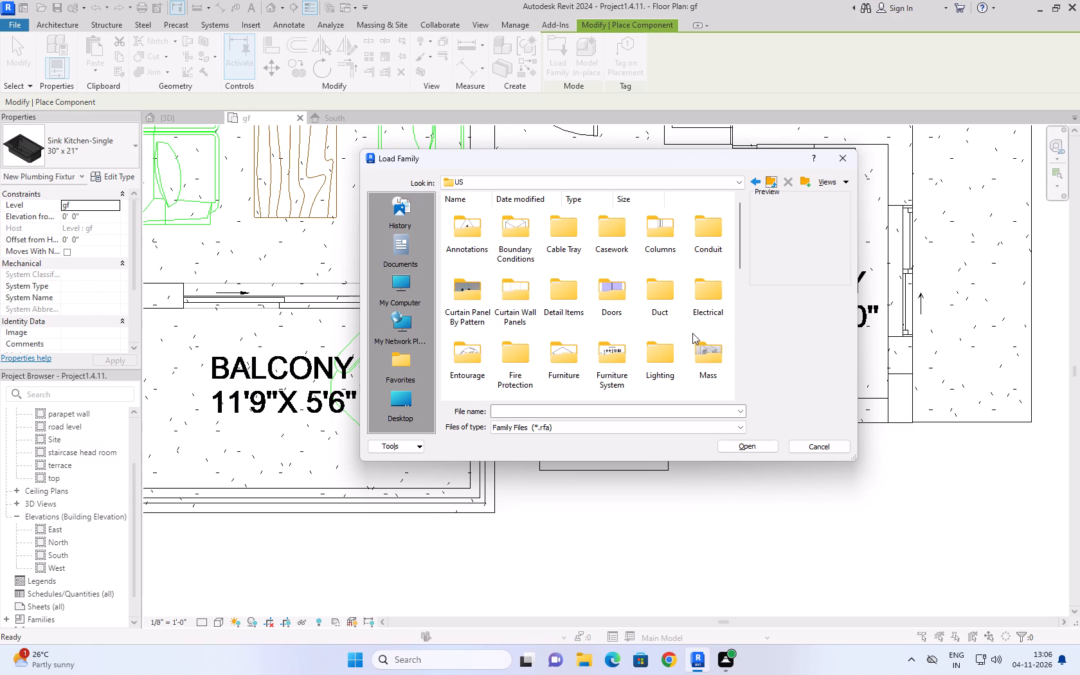
Look through the US library's remaining folders and the Site > Utilities families, and close the family browser without loading anything.
scroll(685, 343, down, 3)
scroll(625, 304, up, 1)
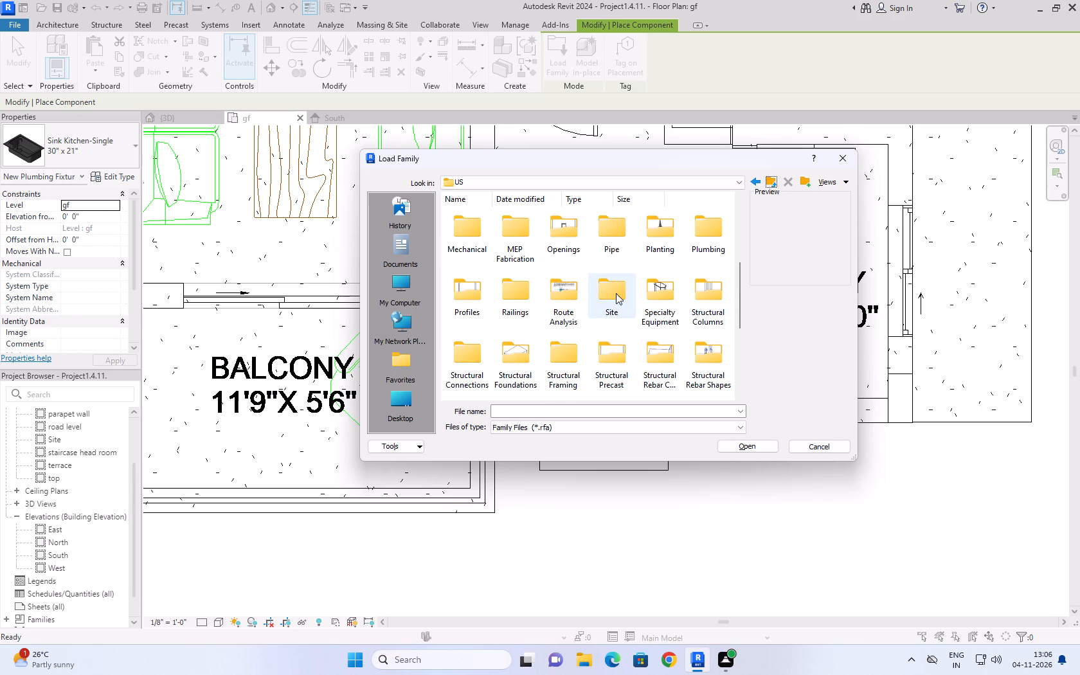
double_click(616, 297)
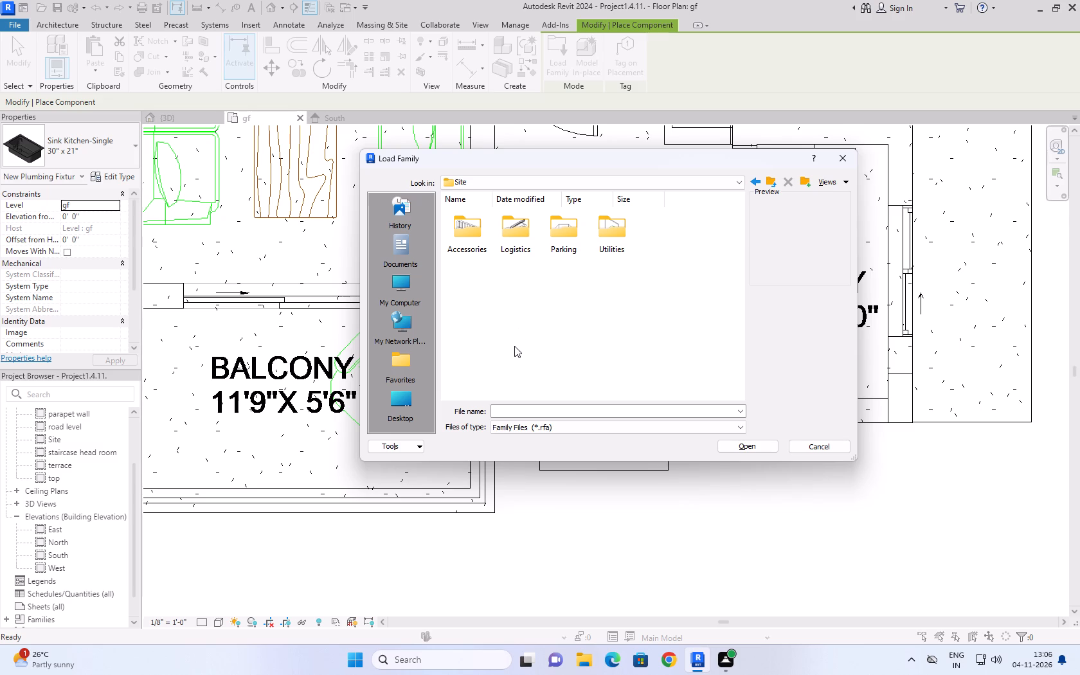
click(628, 535)
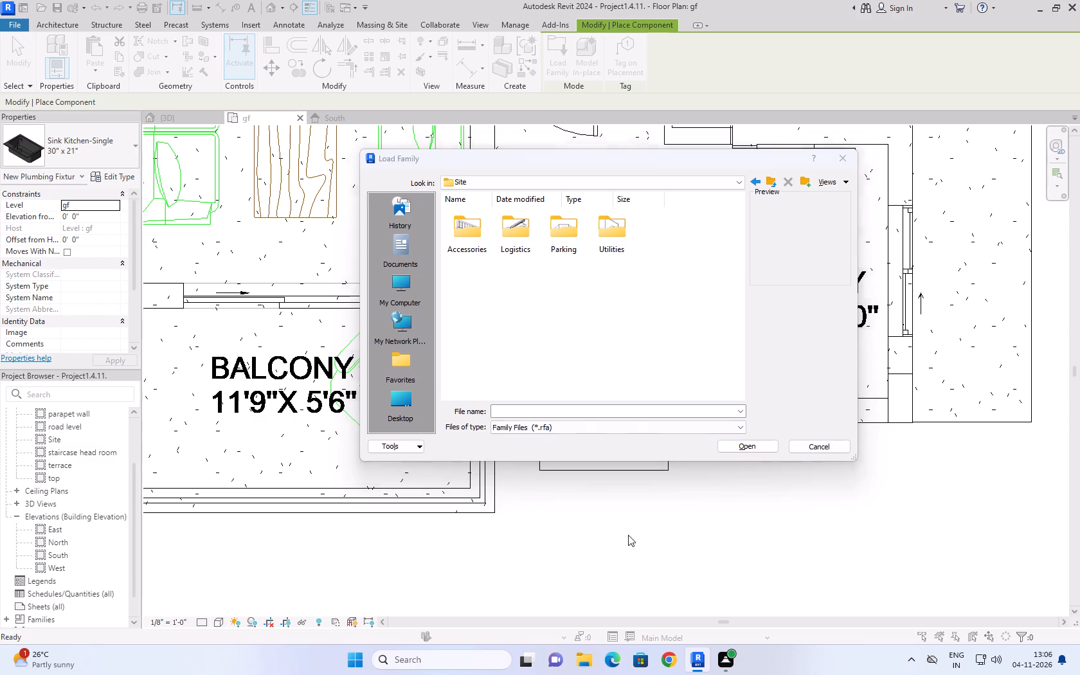
double_click(620, 243)
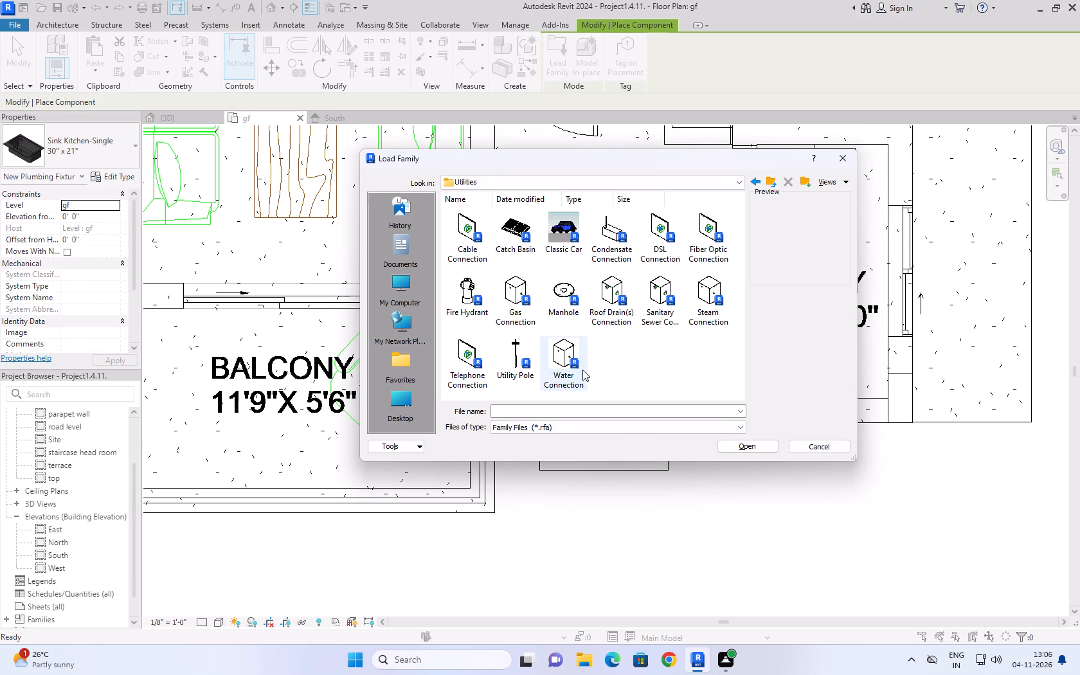
click(771, 184)
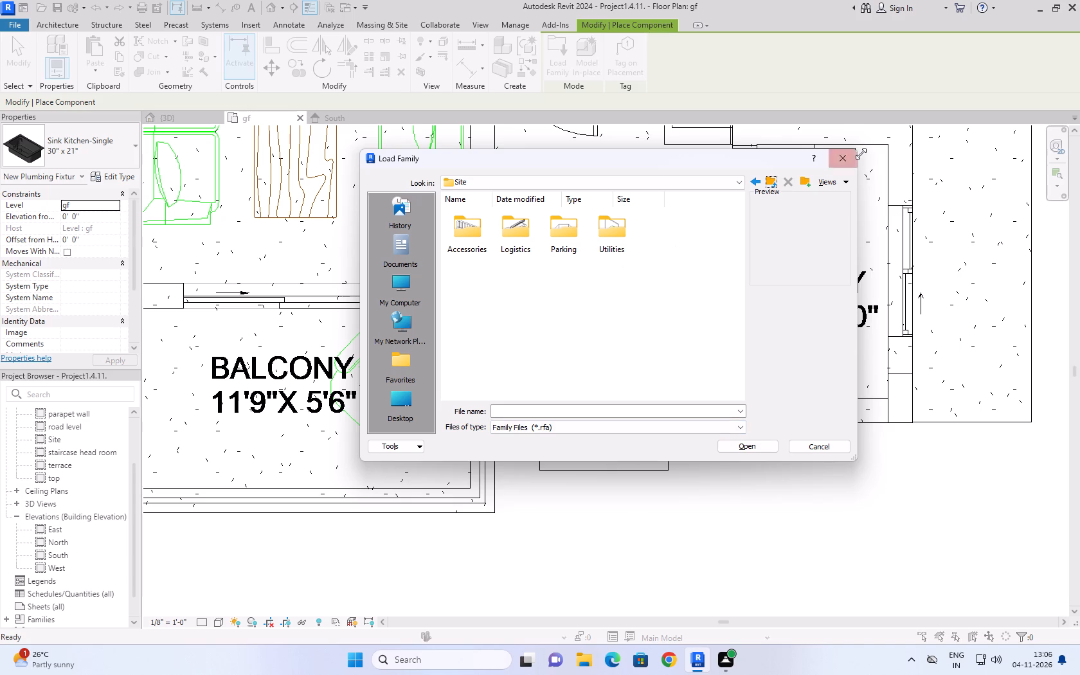
click(842, 165)
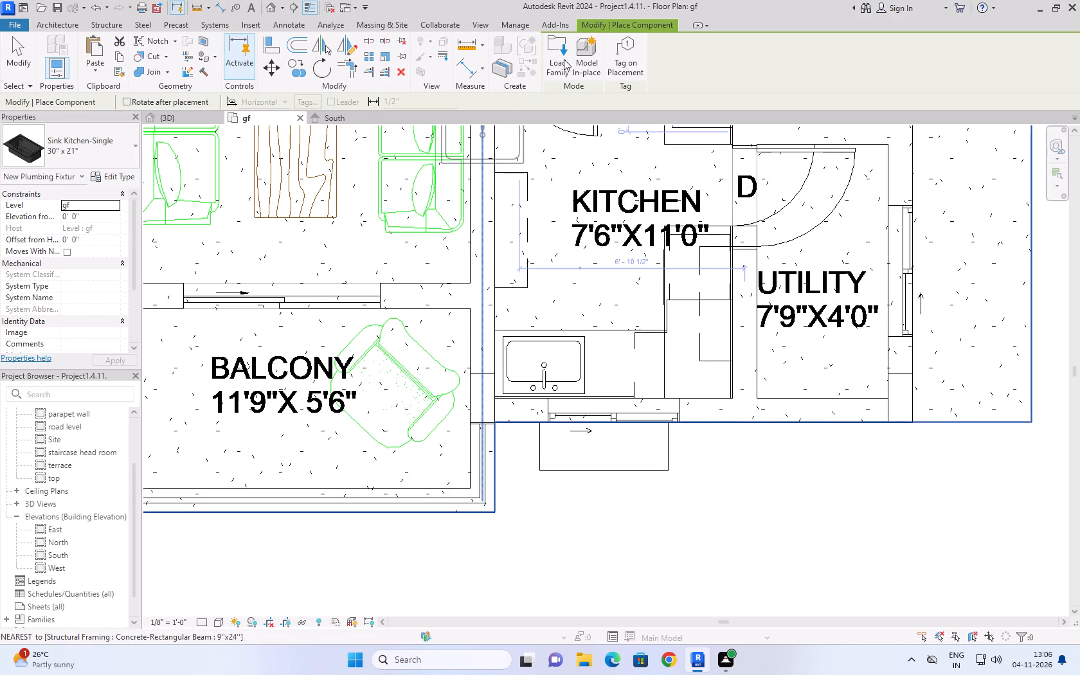
Reopen the family library and look through all top-level US folders for a suitable category of kitchen families.
click(564, 59)
click(566, 351)
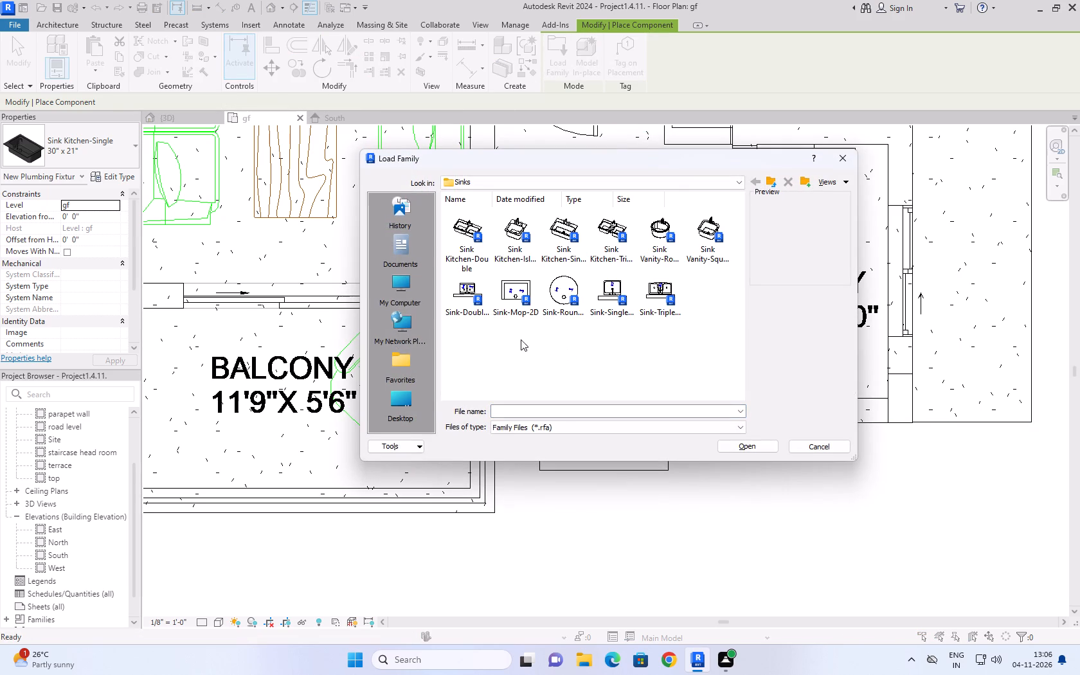
click(770, 182)
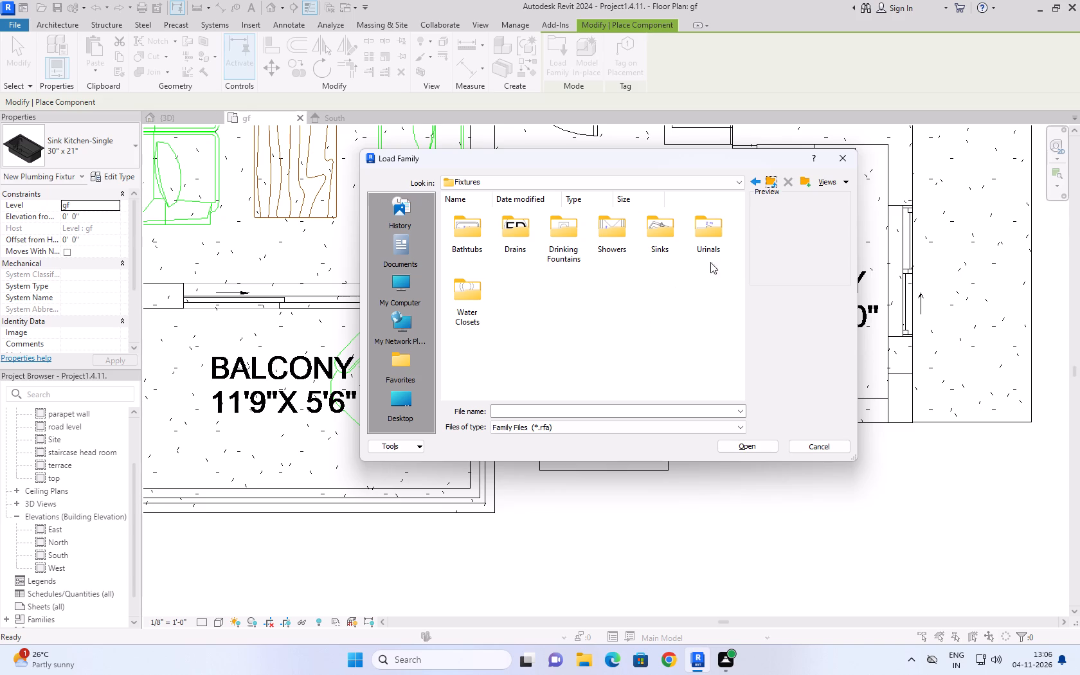
click(773, 177)
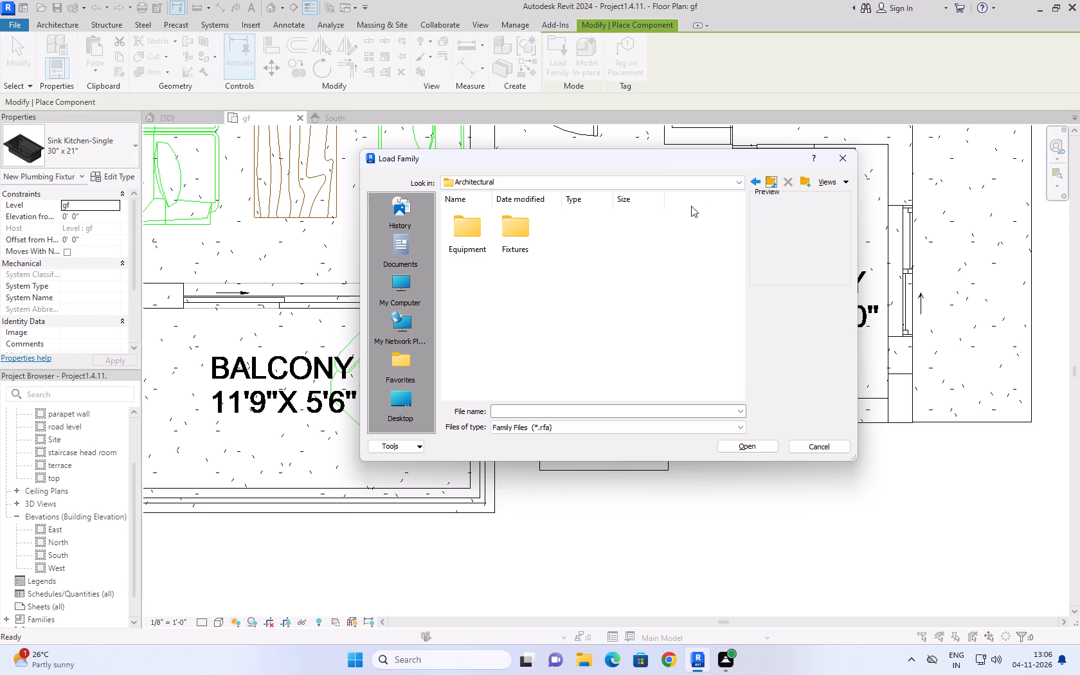
click(776, 176)
click(773, 177)
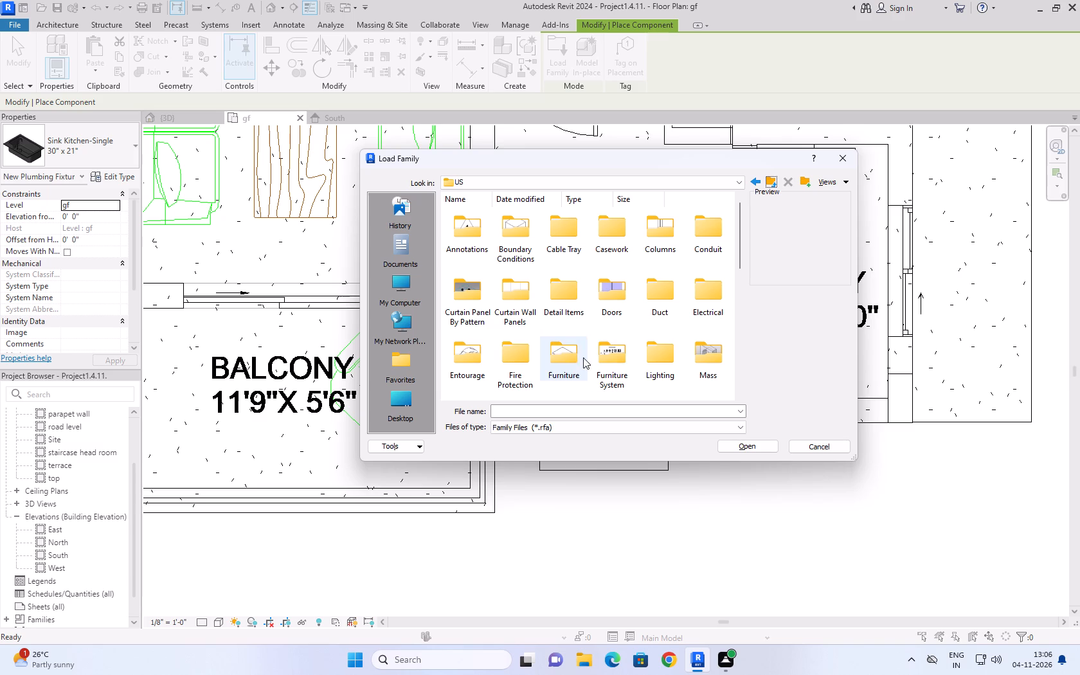
scroll(574, 314, down, 1)
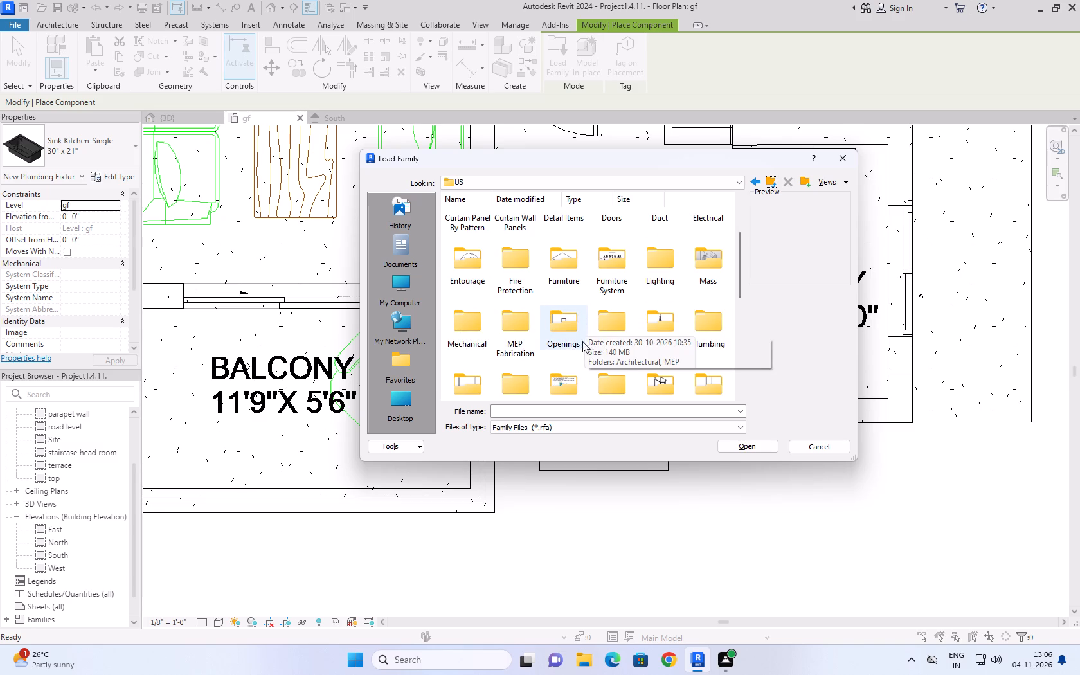
scroll(638, 367, down, 2)
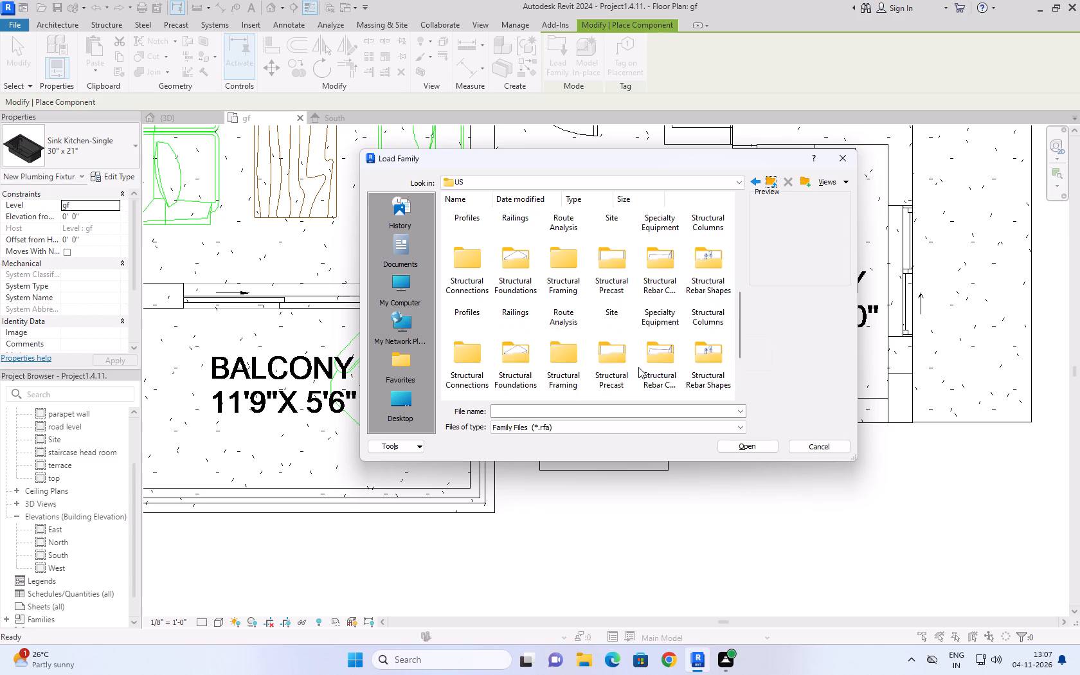
scroll(638, 367, down, 3)
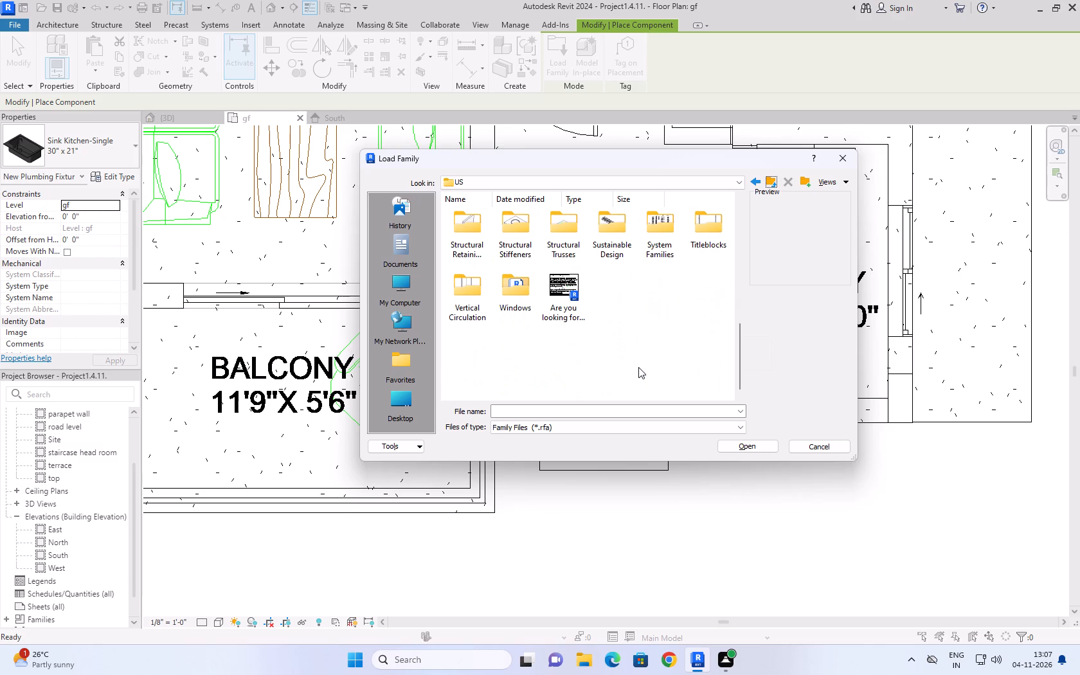
scroll(638, 367, up, 2)
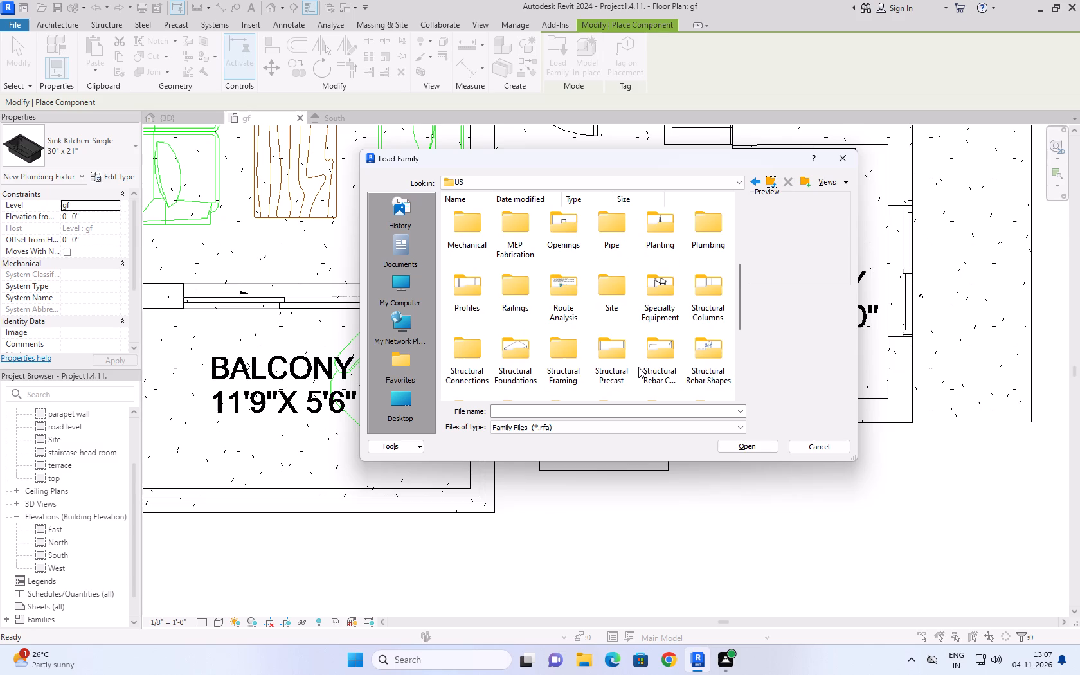
scroll(638, 367, up, 3)
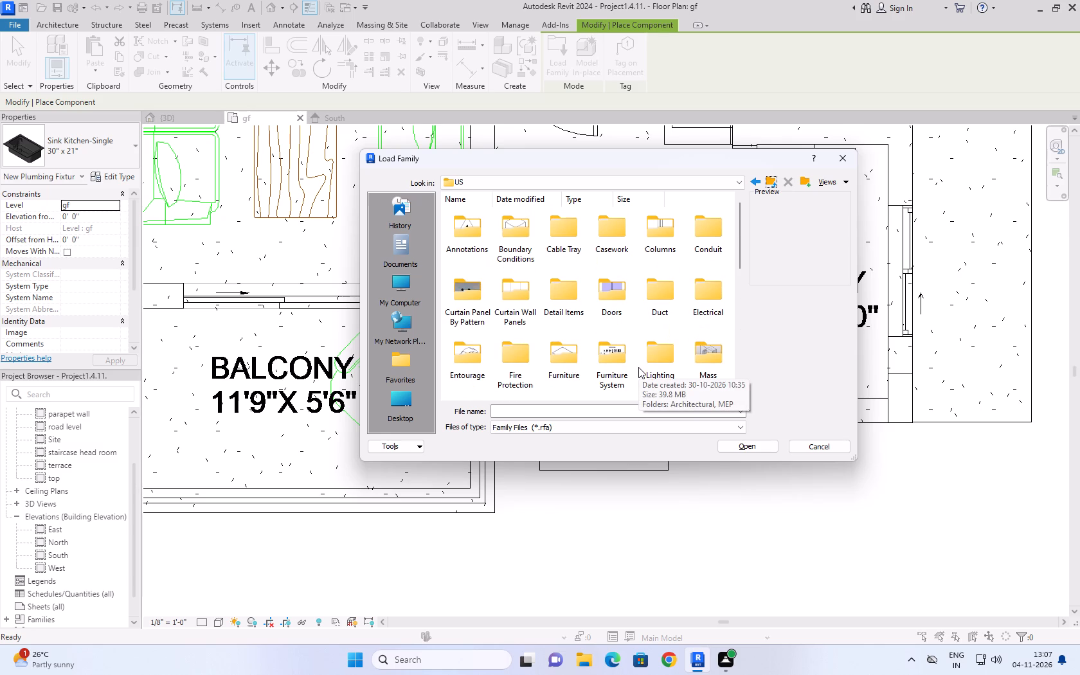
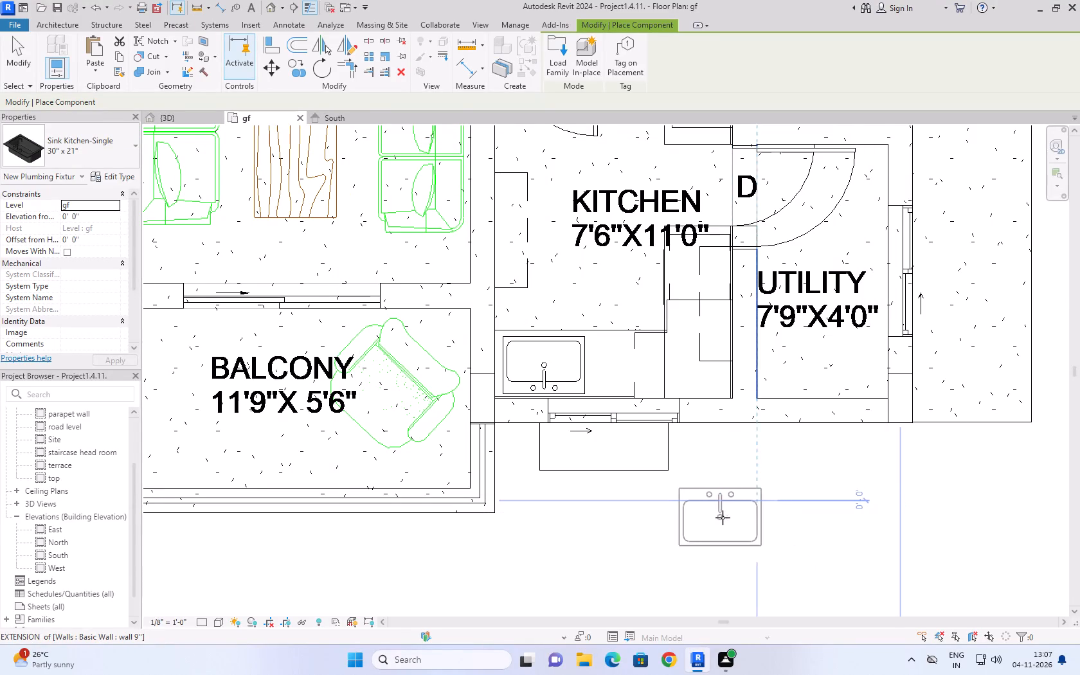
Restart component placement and load the Range-4 Burner family from the US library's Specialty Equipment > Food Service folder.
key(Escape)
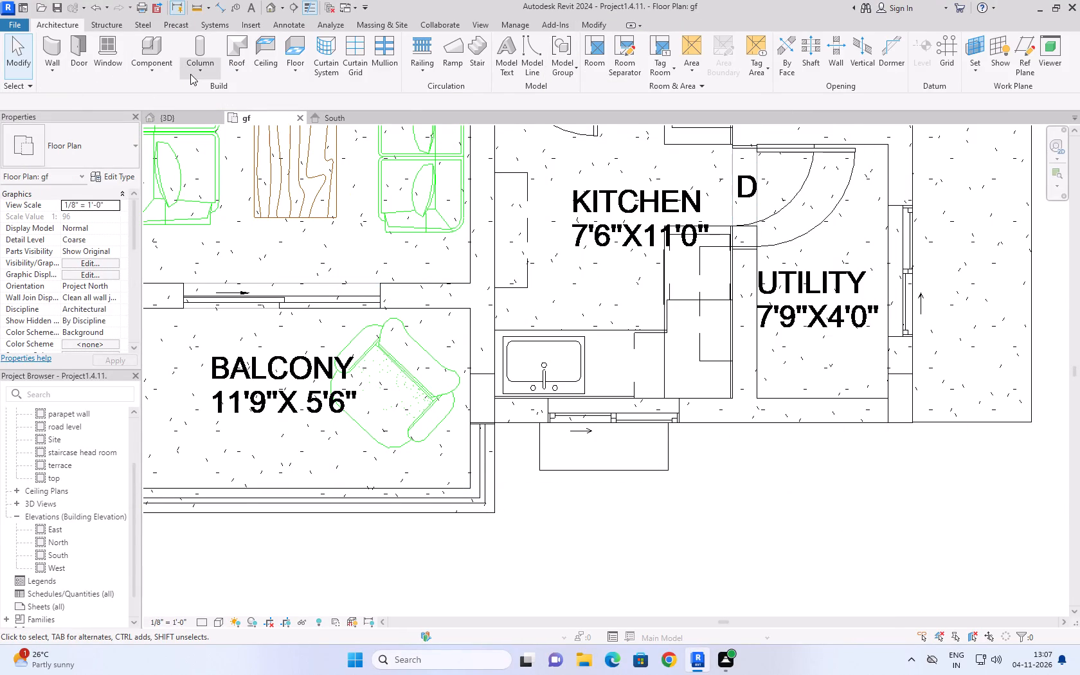
click(163, 80)
click(163, 75)
click(170, 82)
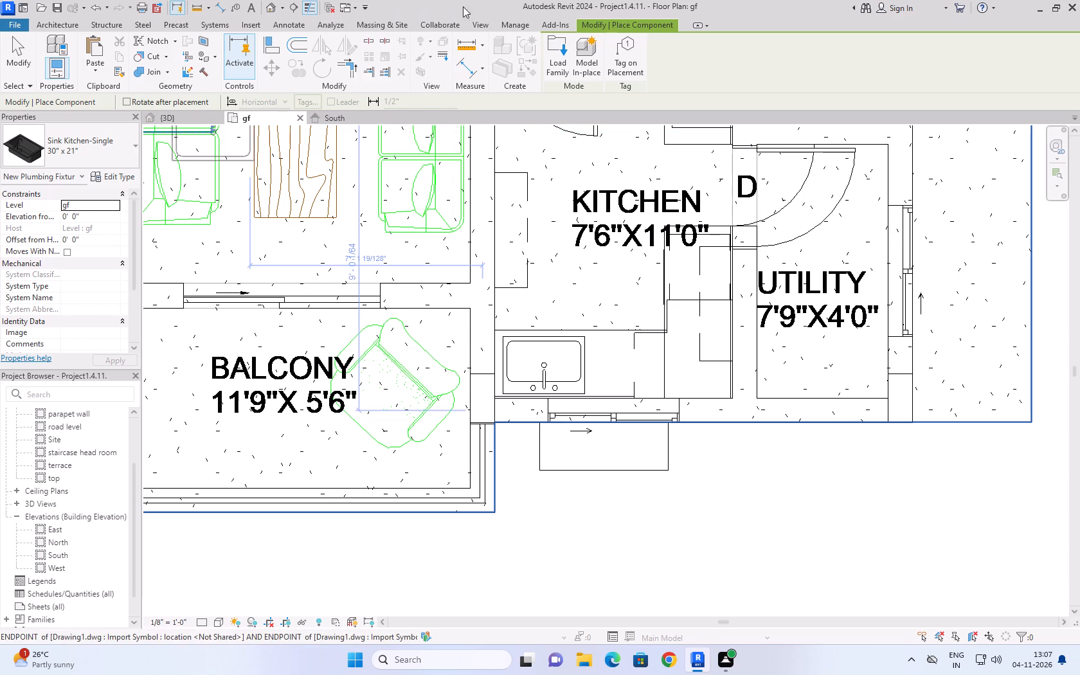
click(562, 68)
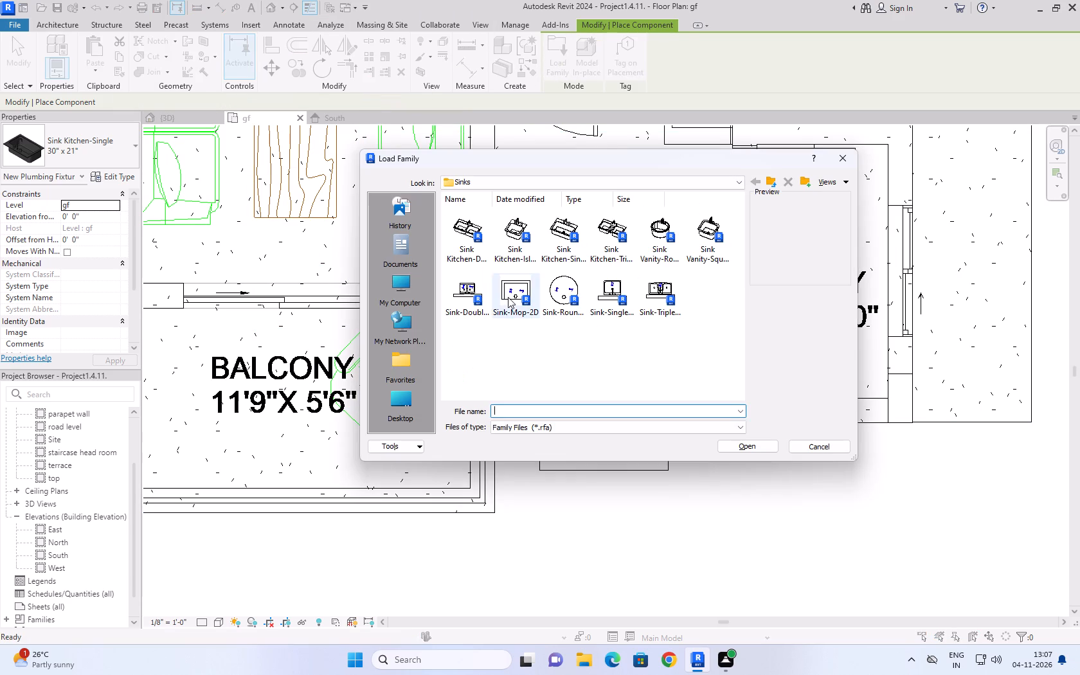
click(634, 355)
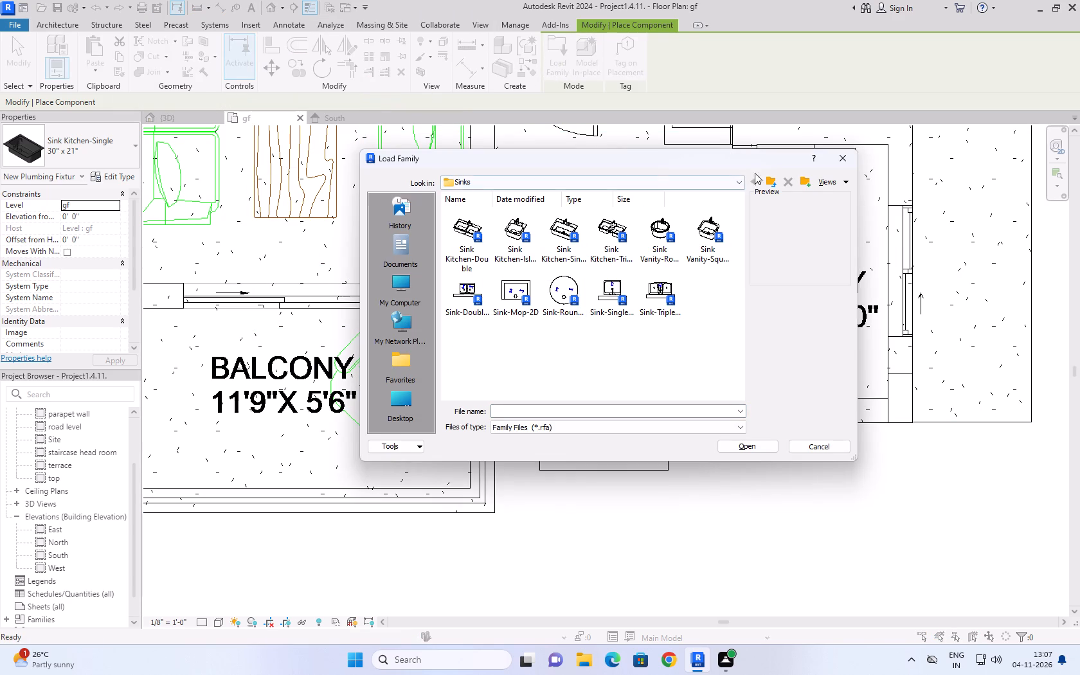
click(766, 177)
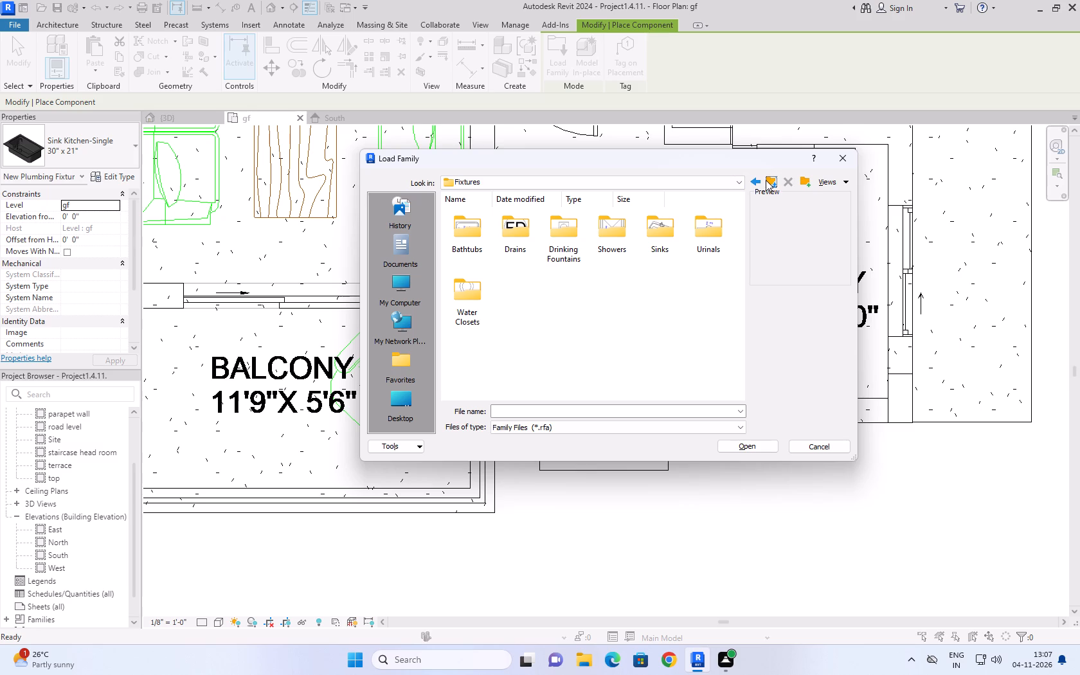
click(766, 180)
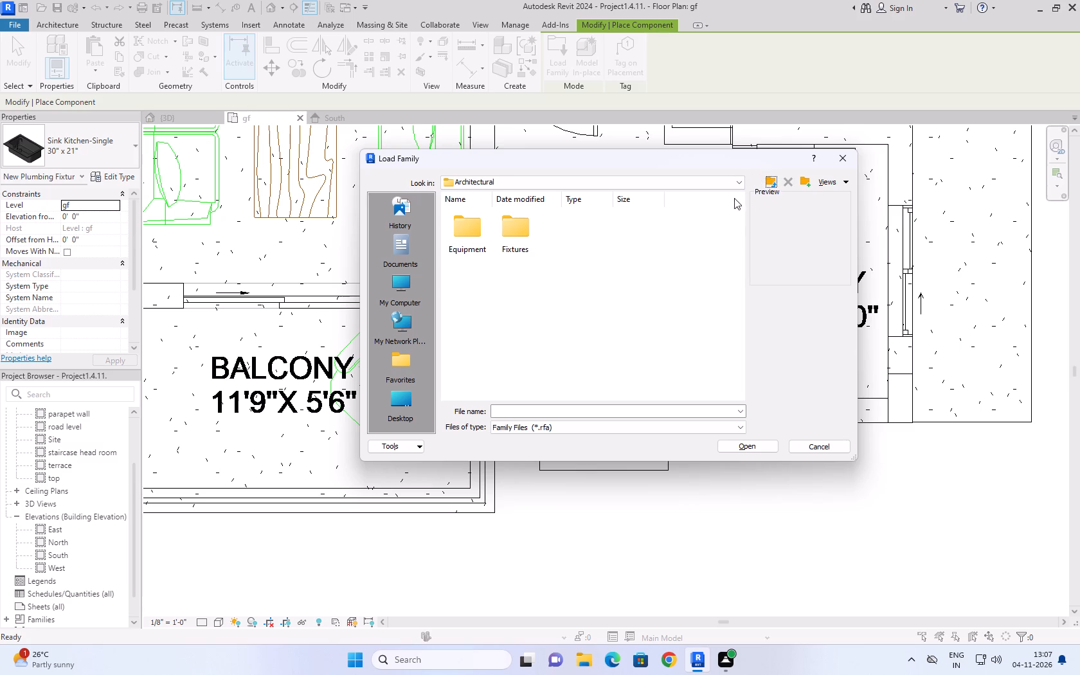
click(777, 184)
click(767, 182)
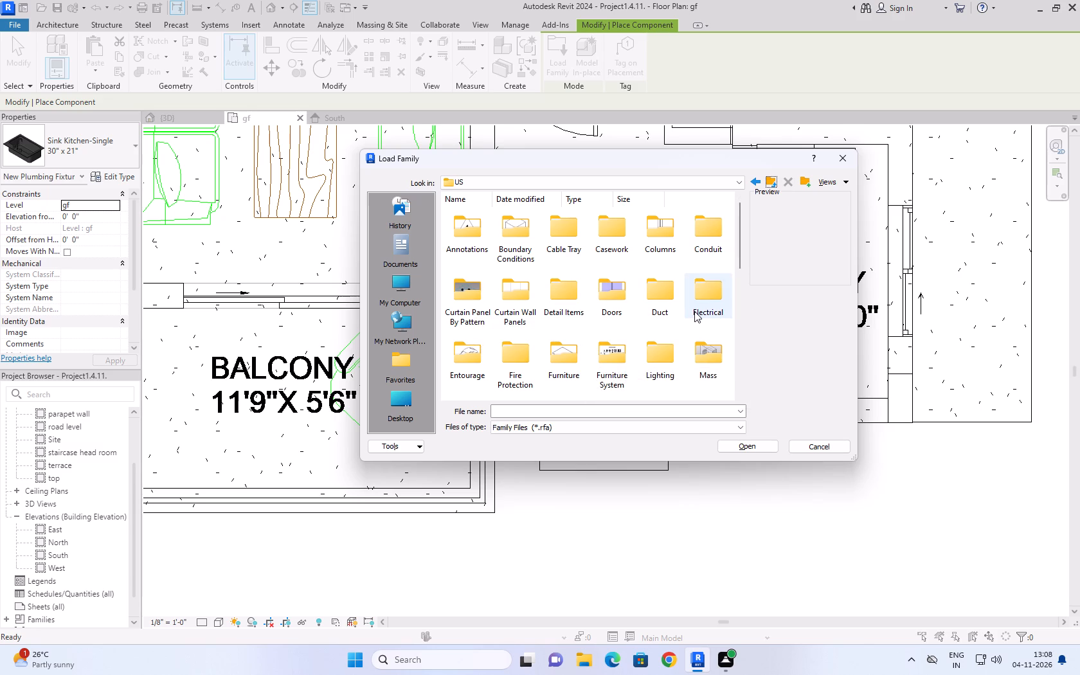
scroll(692, 350, down, 2)
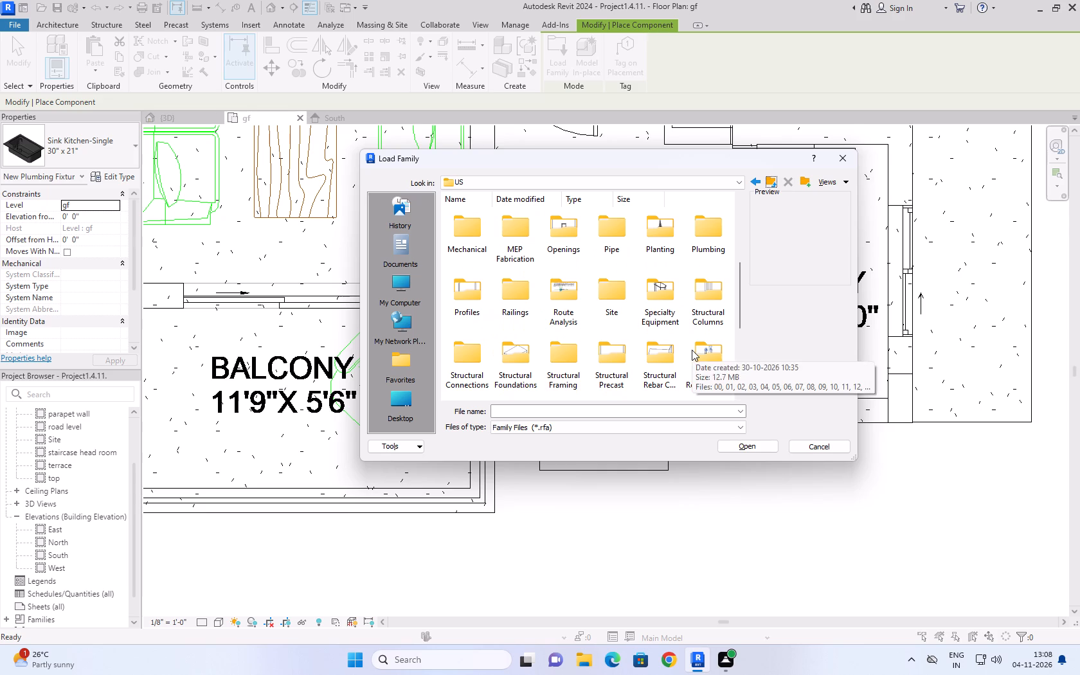
double_click(658, 300)
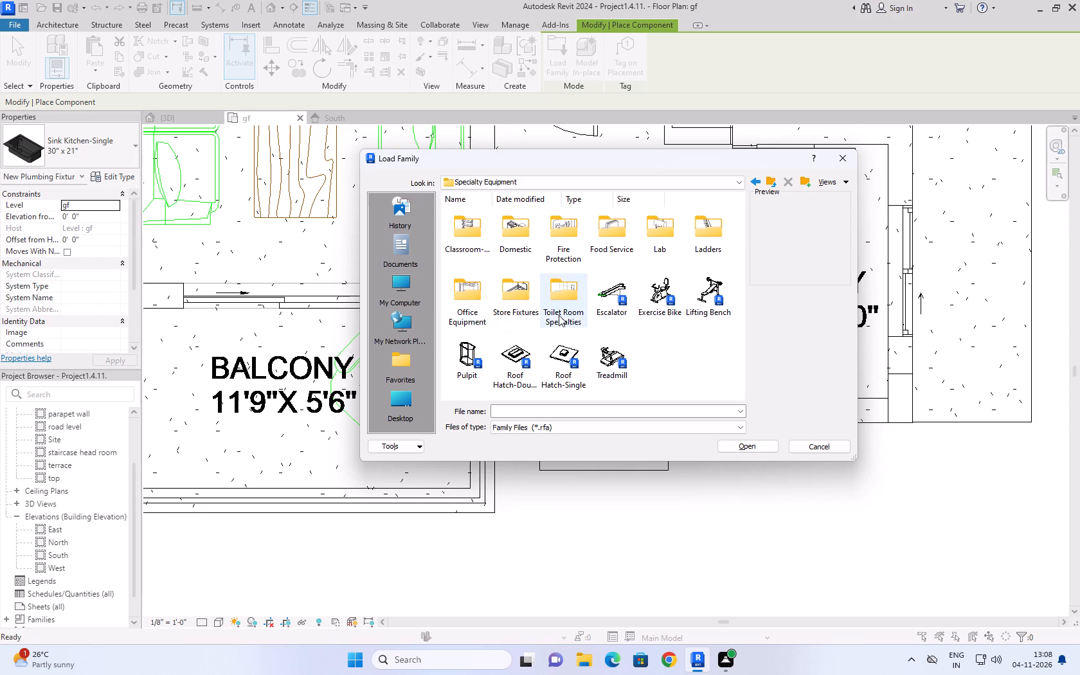
double_click(616, 244)
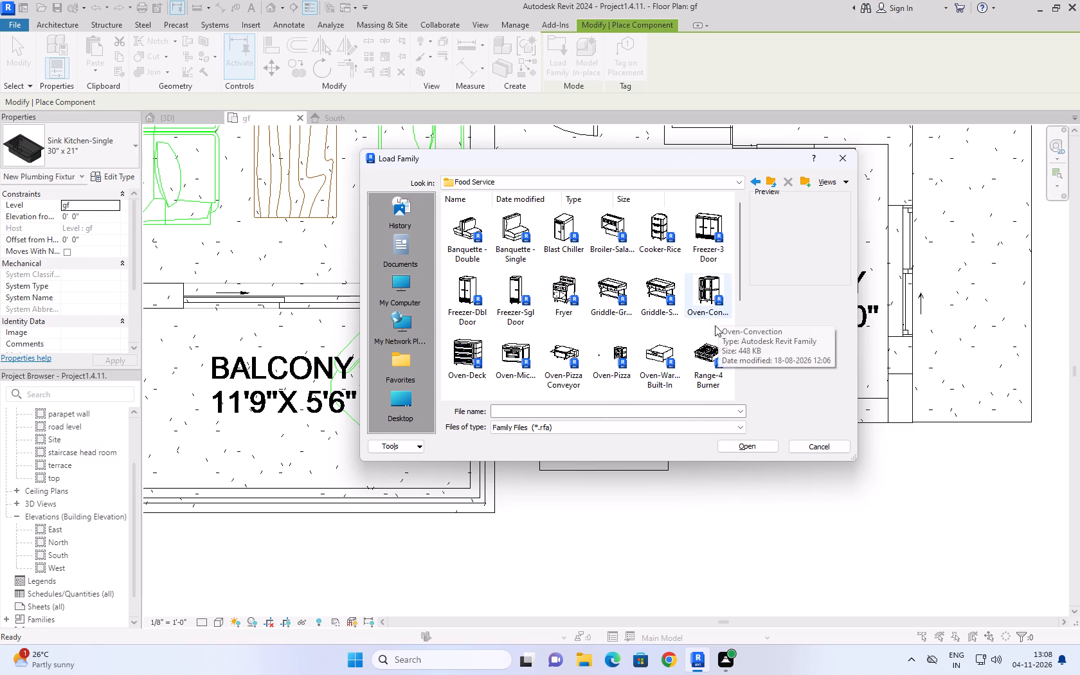
click(706, 355)
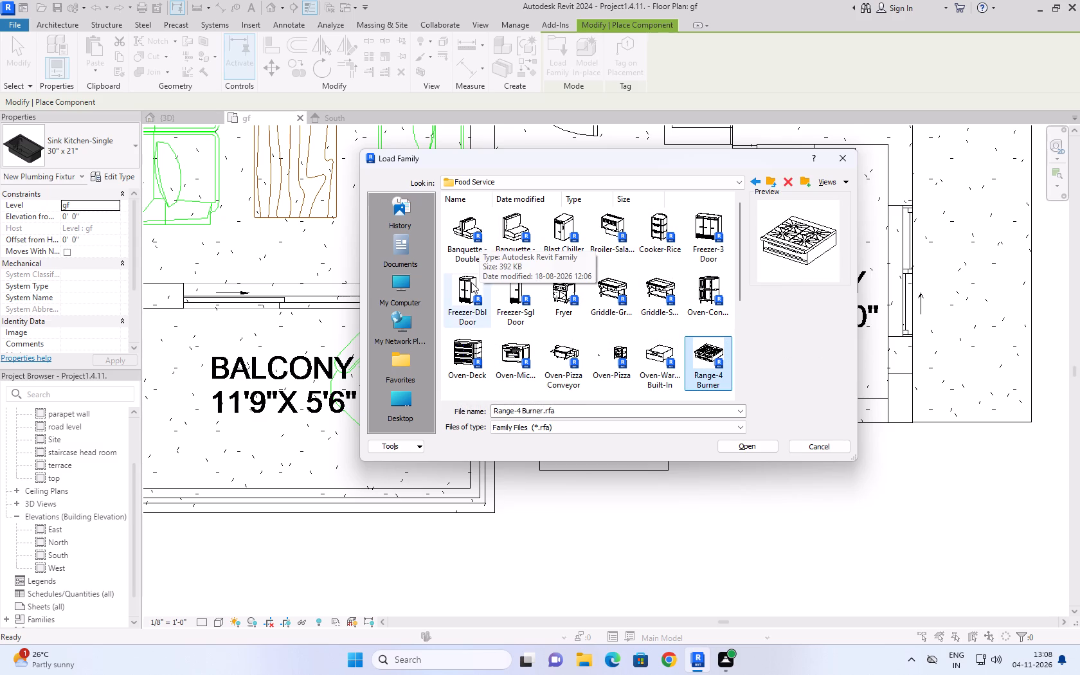
click(728, 444)
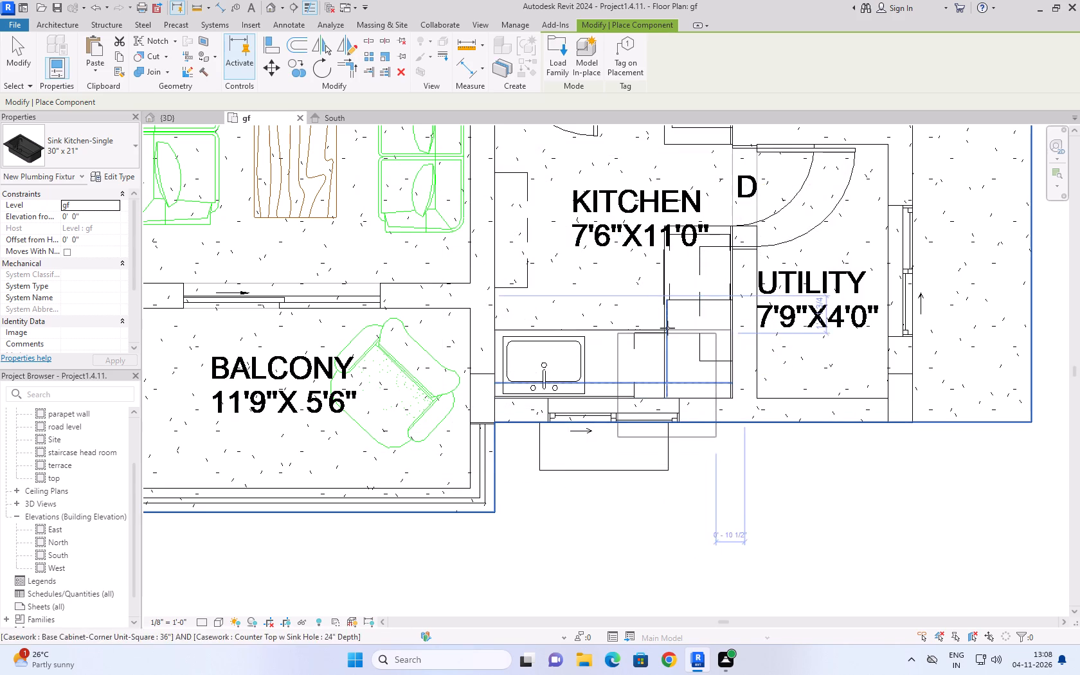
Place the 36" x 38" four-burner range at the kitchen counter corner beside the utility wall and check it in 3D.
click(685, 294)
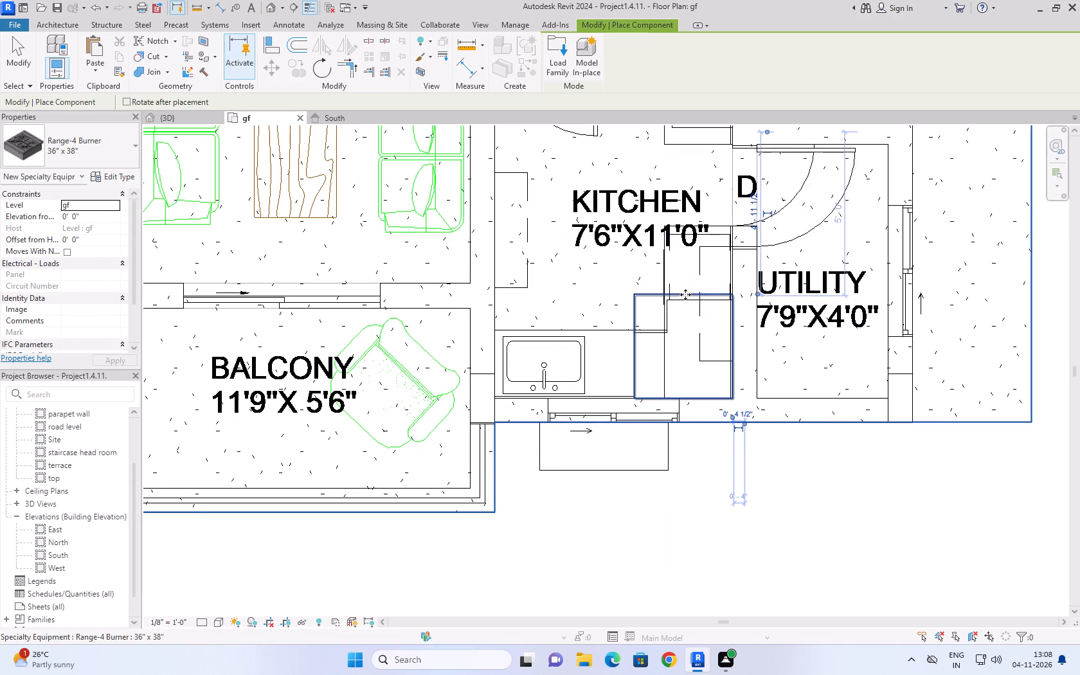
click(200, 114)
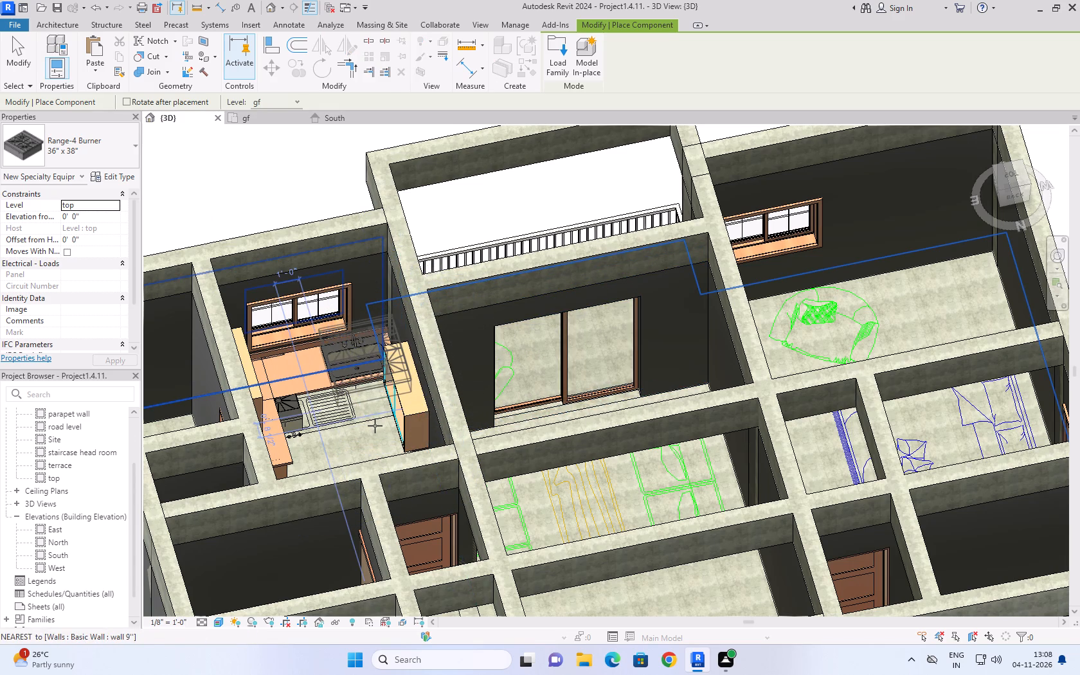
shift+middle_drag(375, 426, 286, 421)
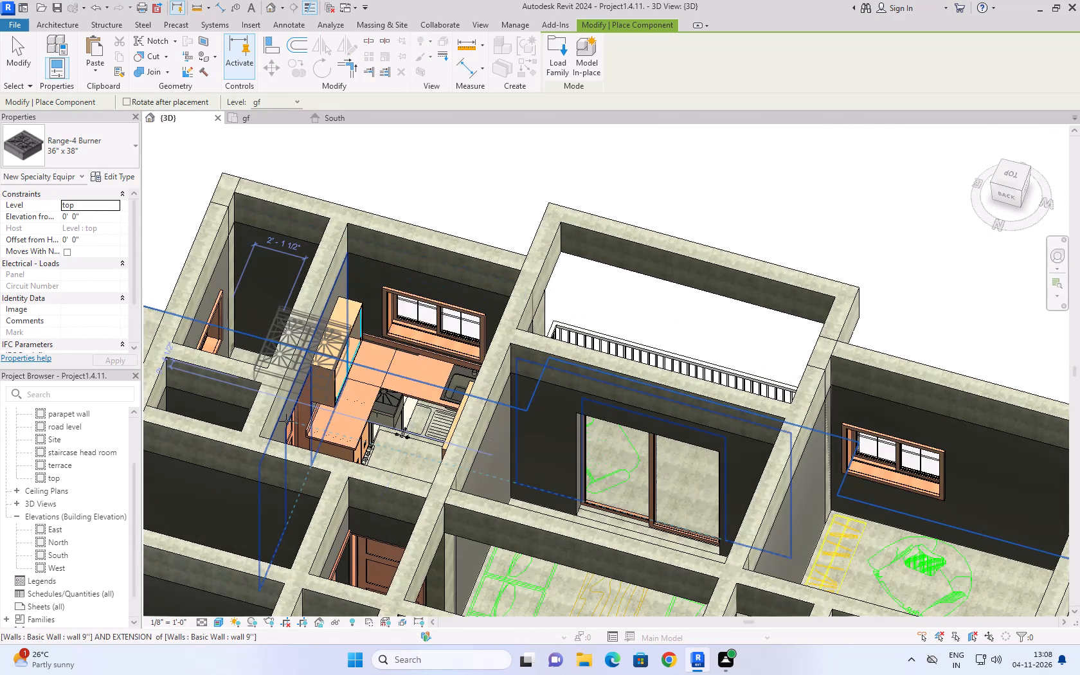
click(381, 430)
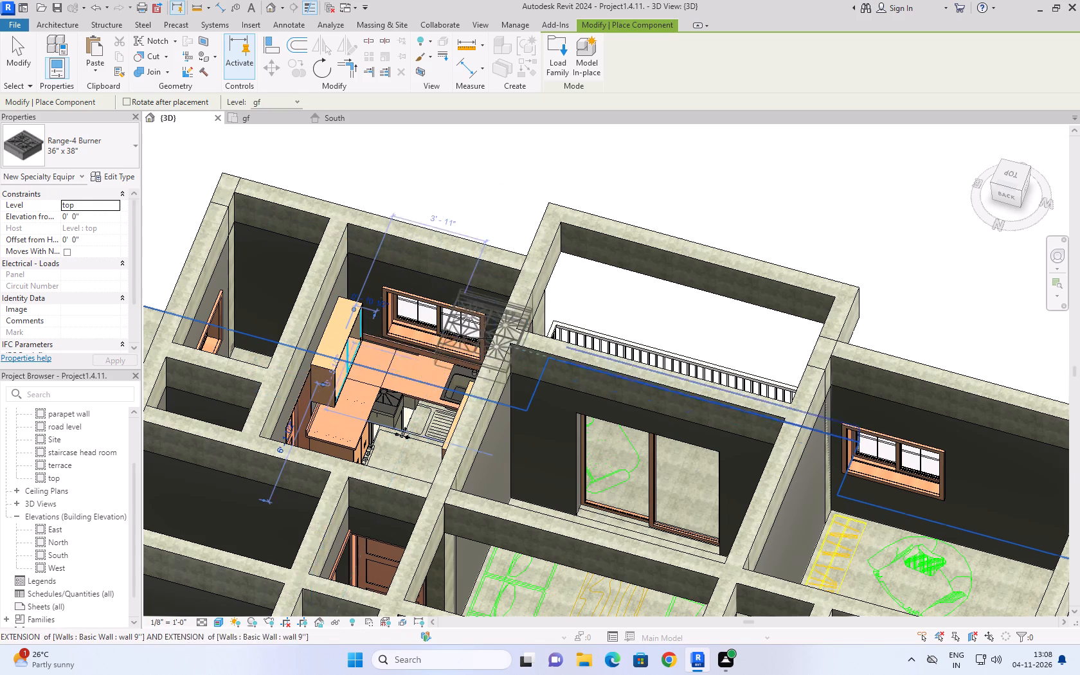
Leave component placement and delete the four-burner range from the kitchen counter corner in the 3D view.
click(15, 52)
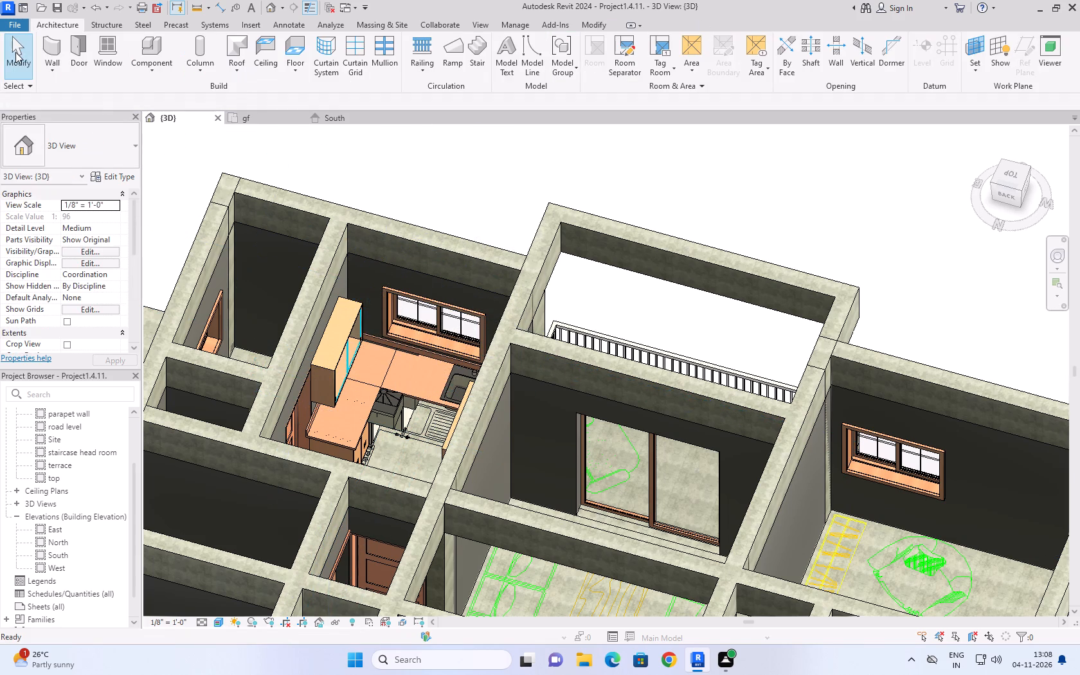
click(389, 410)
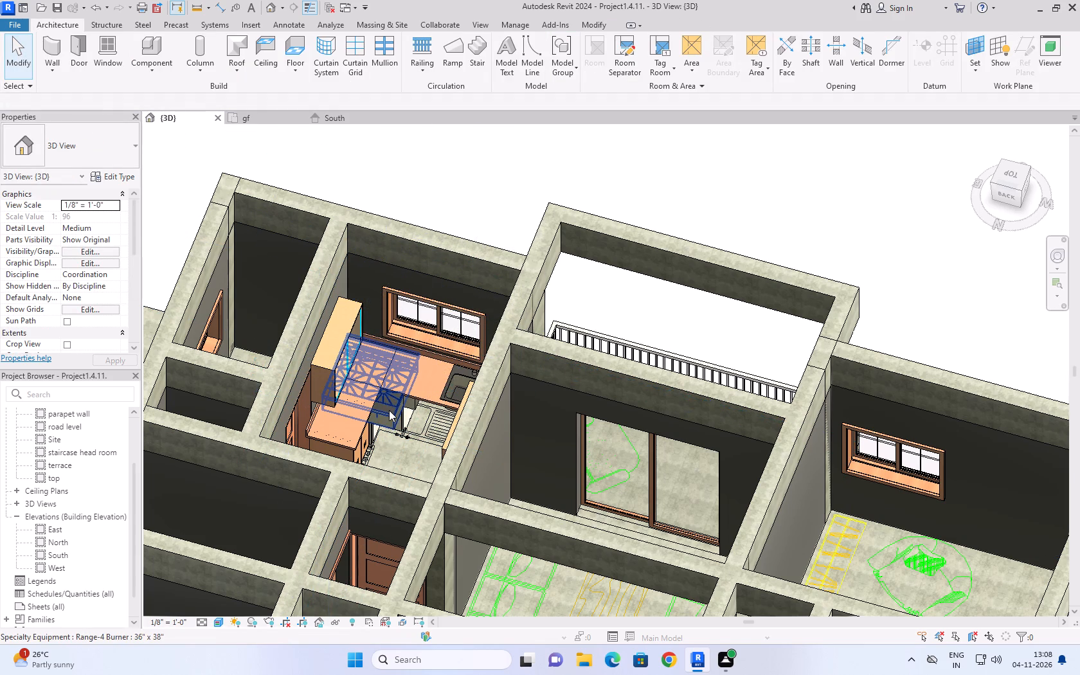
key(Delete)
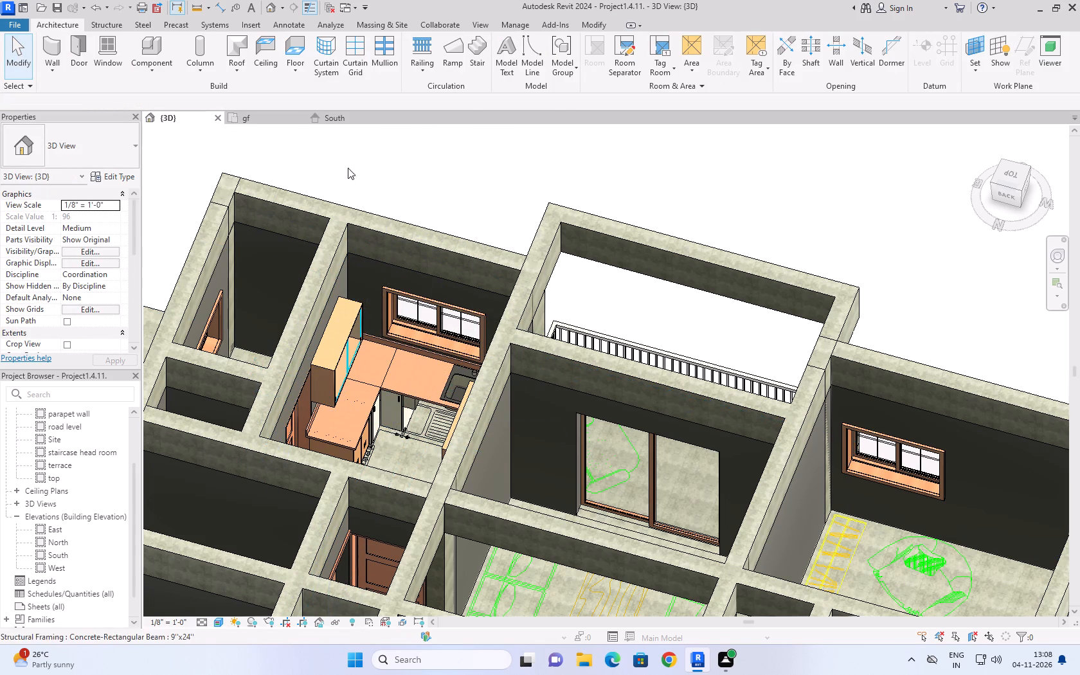
Back in the gf plan, compare the cooktops in Specialty Equipment > Domestic and load the Cook Top-2 Unit family for placement.
click(138, 71)
click(157, 71)
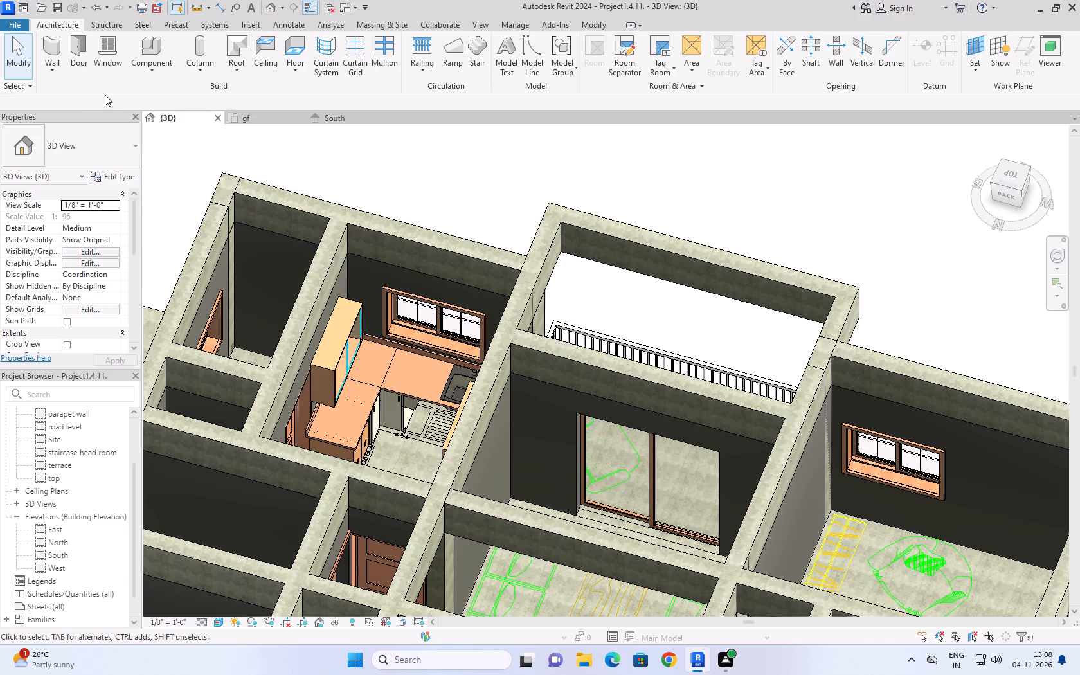
click(282, 118)
click(168, 76)
click(173, 93)
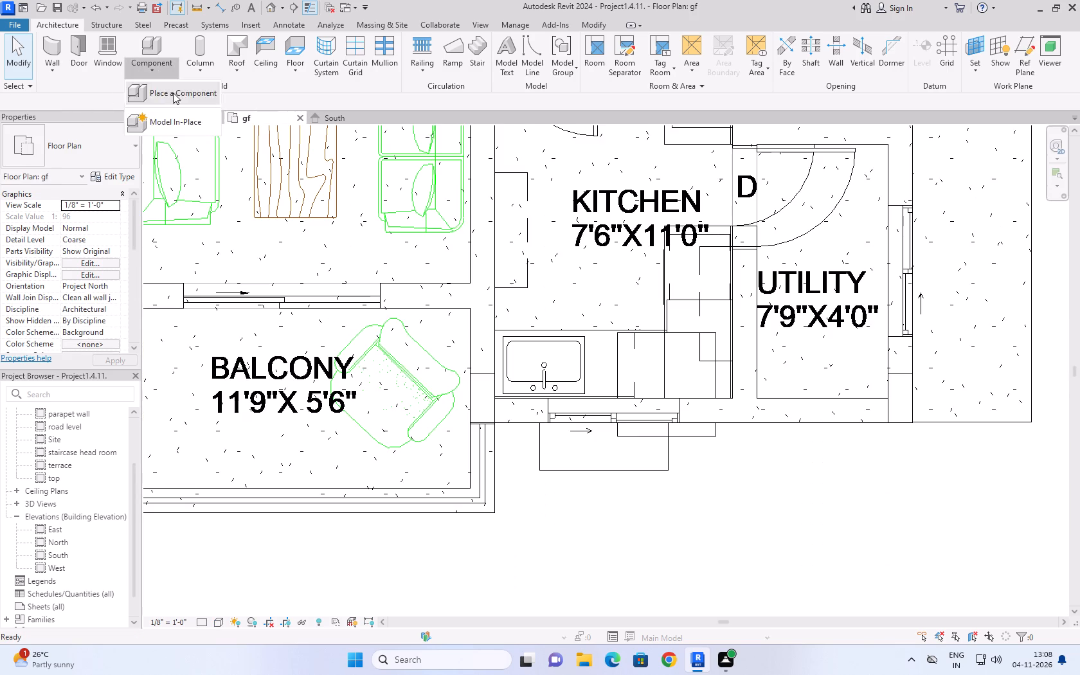
click(555, 55)
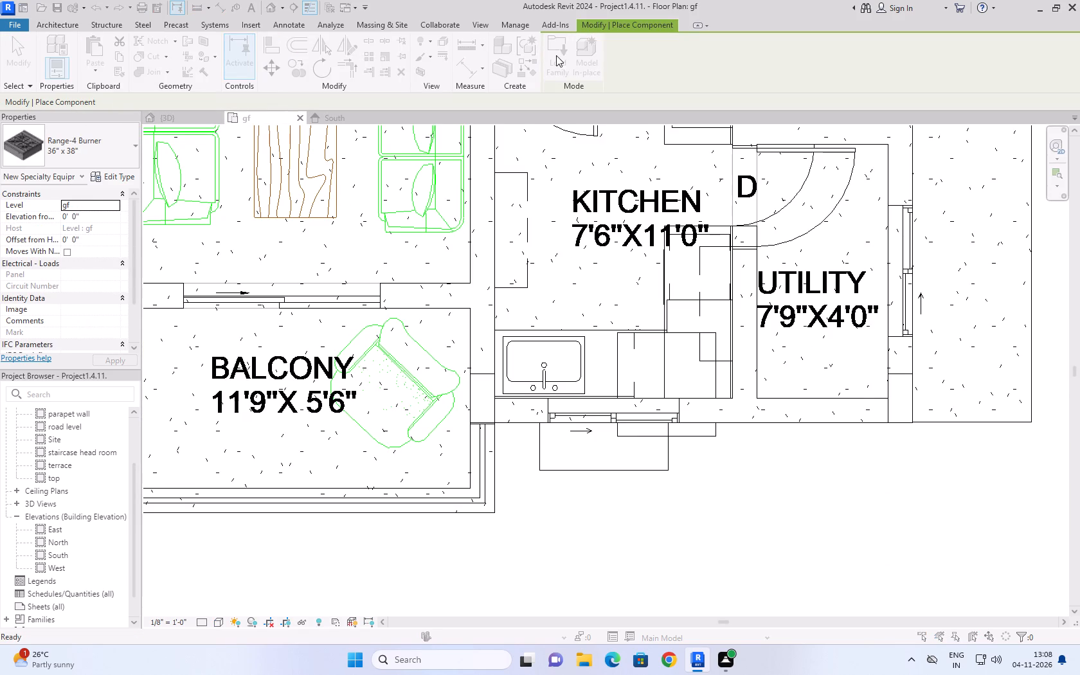
click(770, 189)
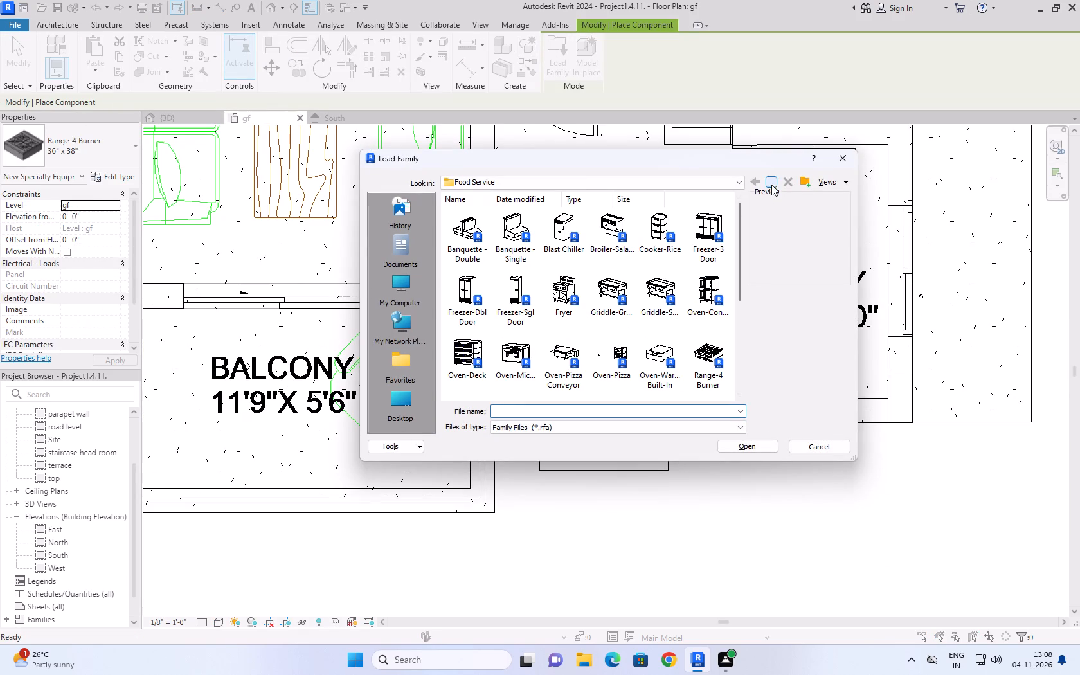
click(773, 177)
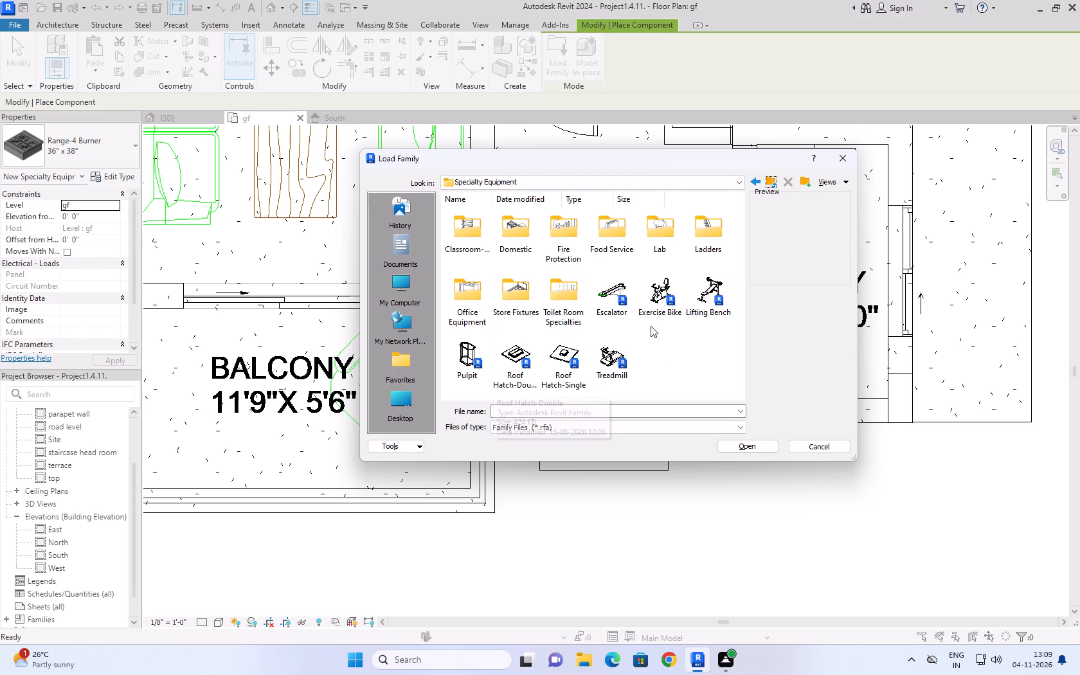
double_click(501, 235)
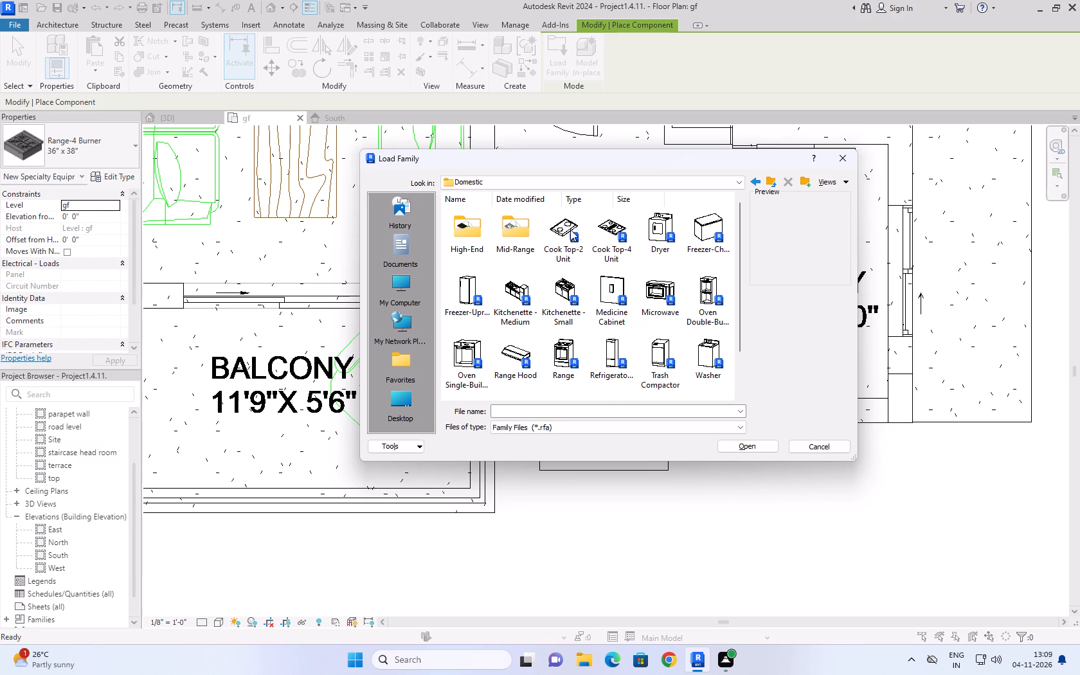
click(570, 230)
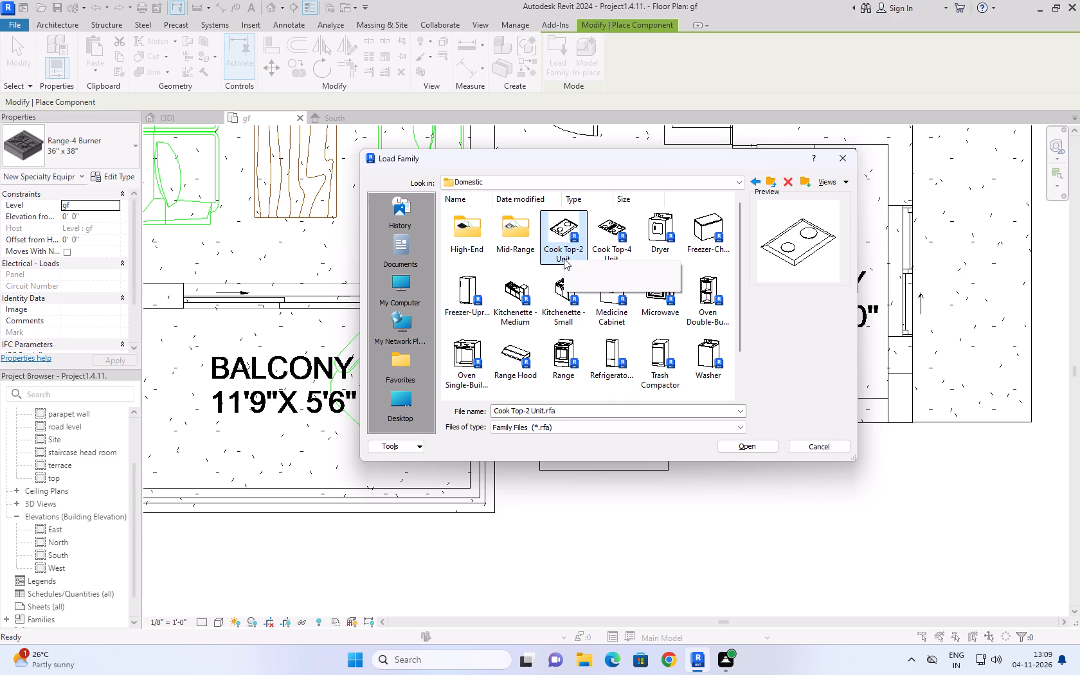
click(614, 228)
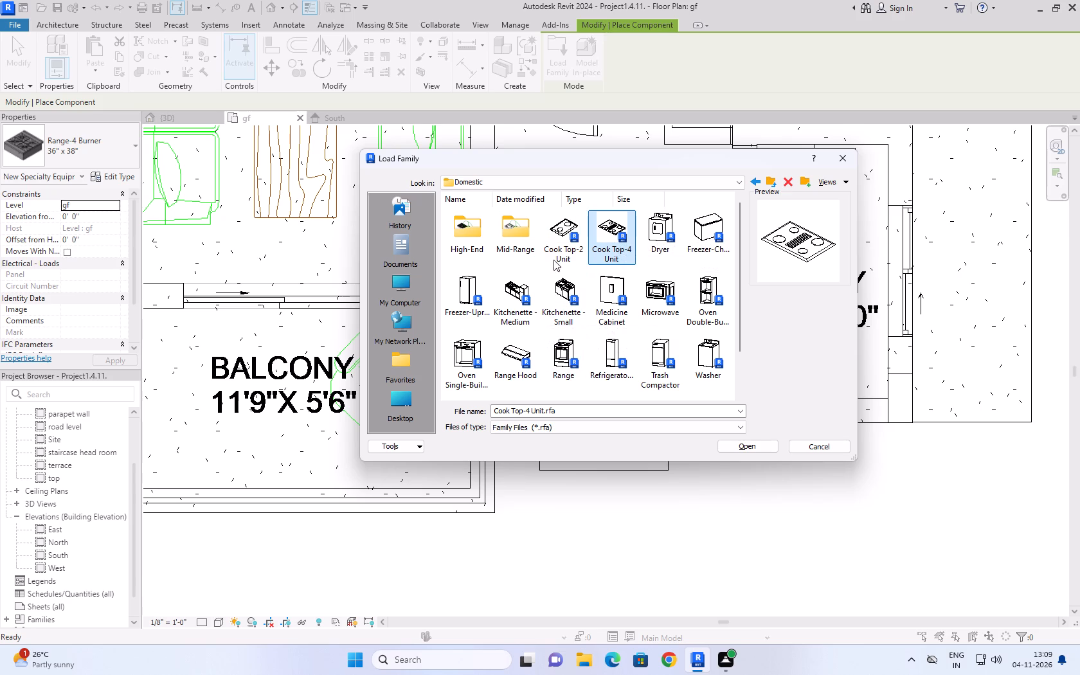
click(559, 229)
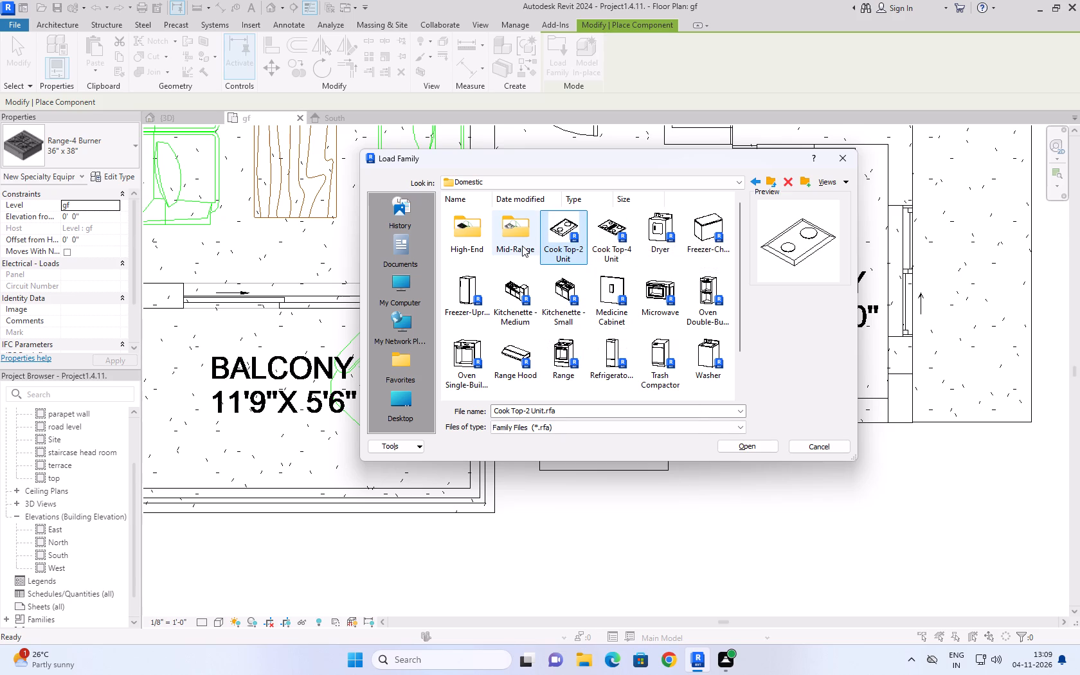
double_click(522, 246)
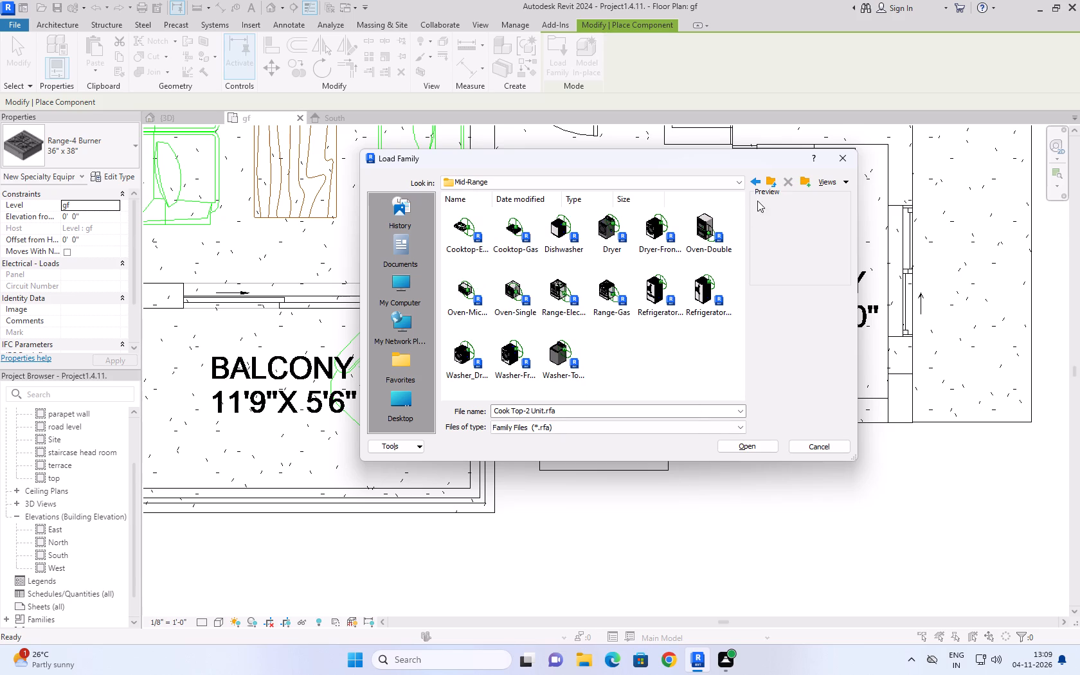
click(767, 184)
click(572, 222)
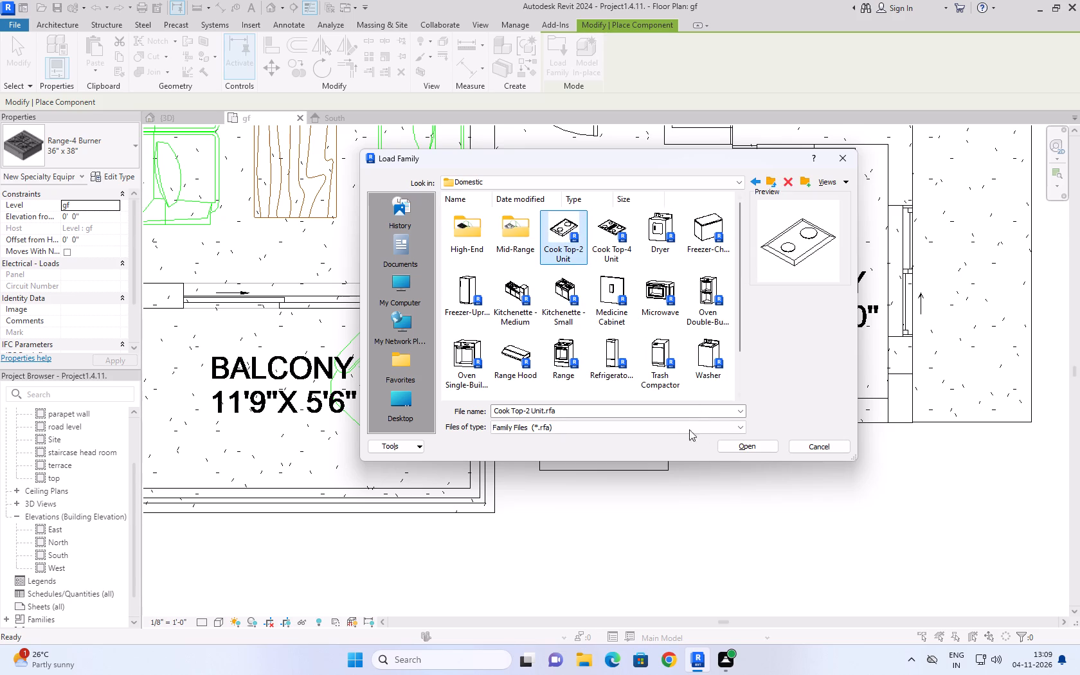
click(753, 449)
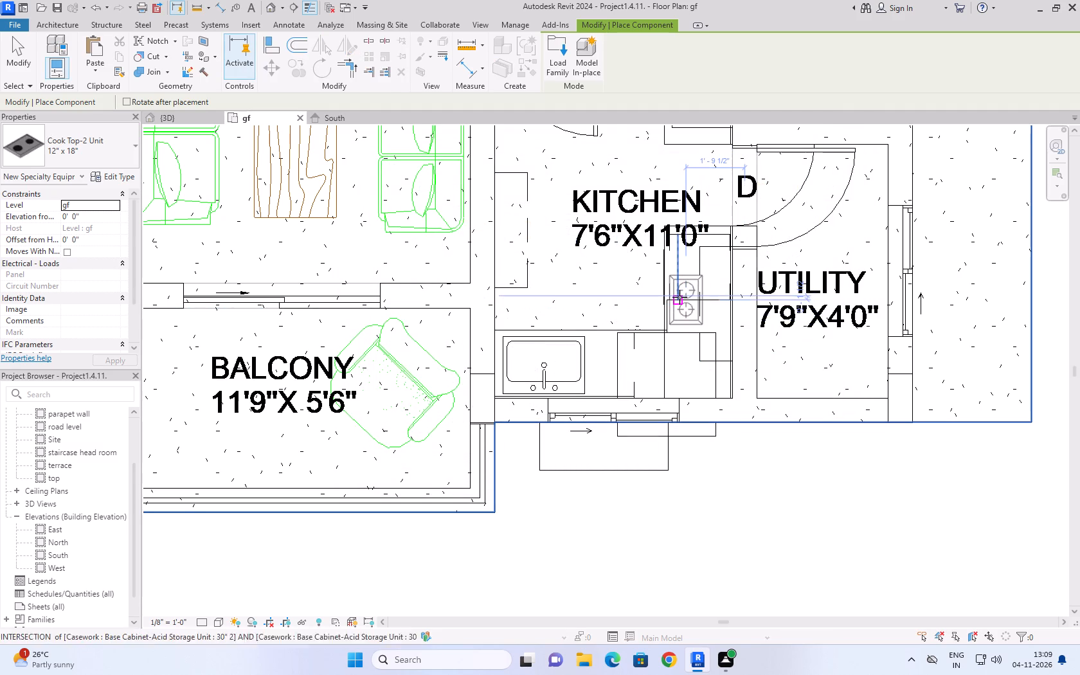
Place the 12" x 18" two-unit cooktop on the kitchen counter run along the utility wall.
click(686, 298)
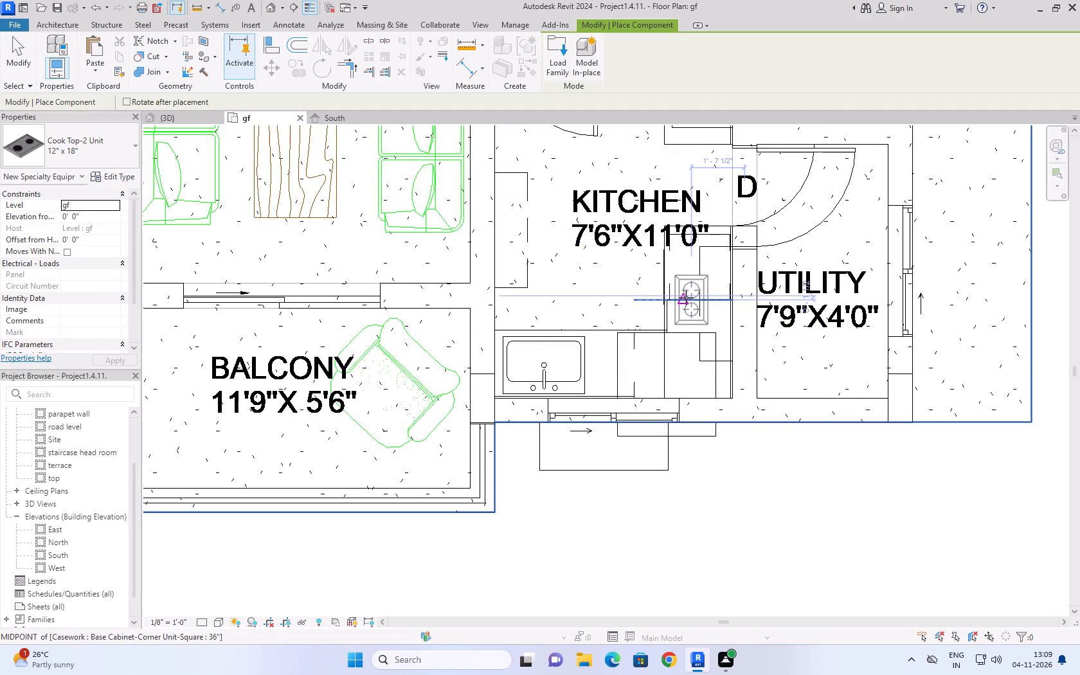
Review the cooktop's type properties, switch to the 16" x 22" type of Cook Top-2 Unit, and place it at the kitchen counter corner.
click(114, 177)
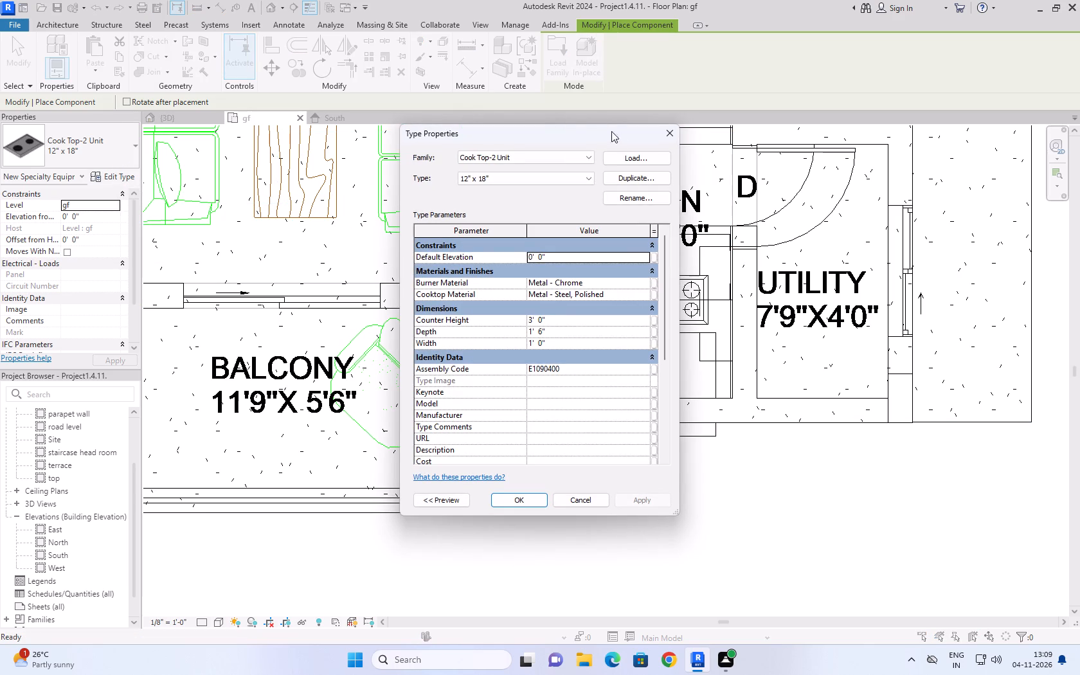
click(671, 133)
click(128, 154)
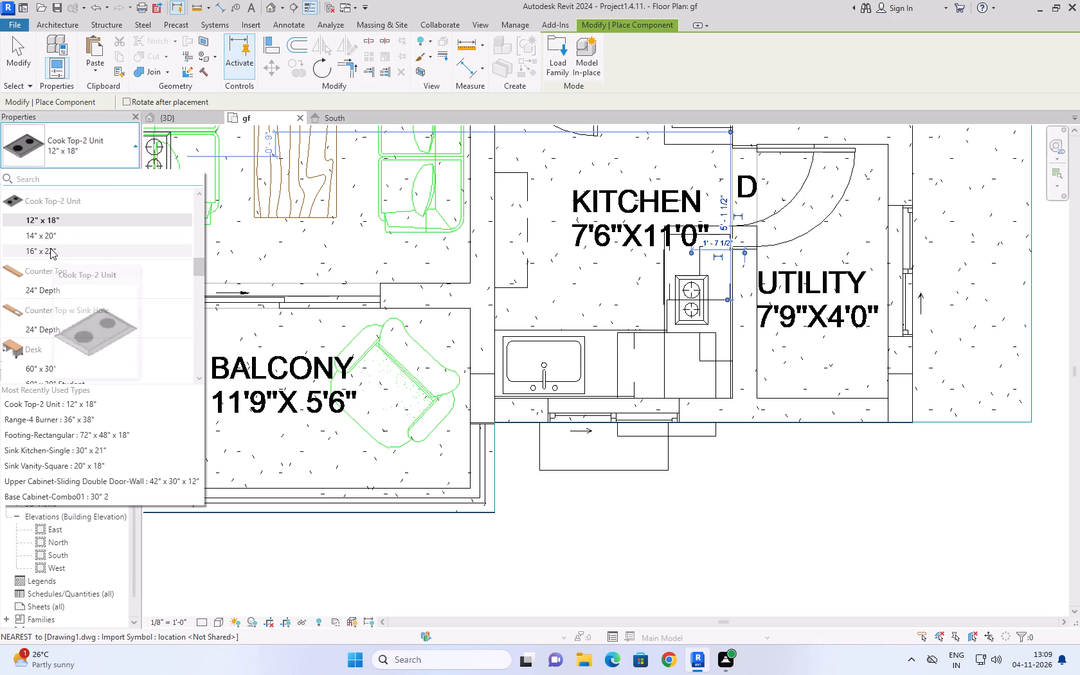
click(97, 249)
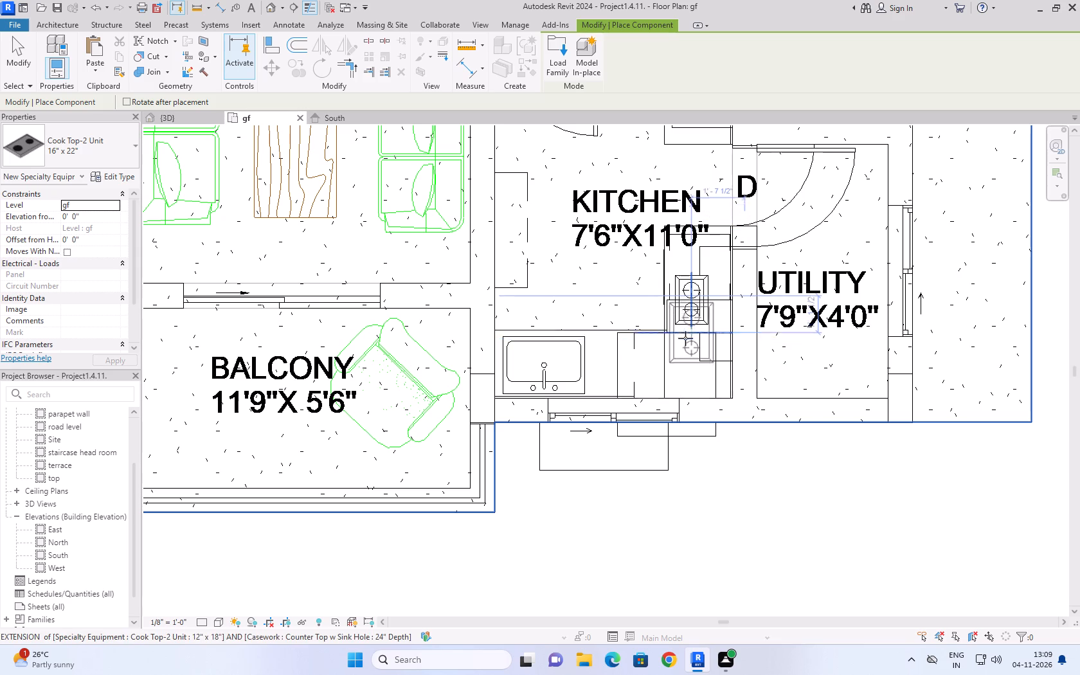
click(683, 359)
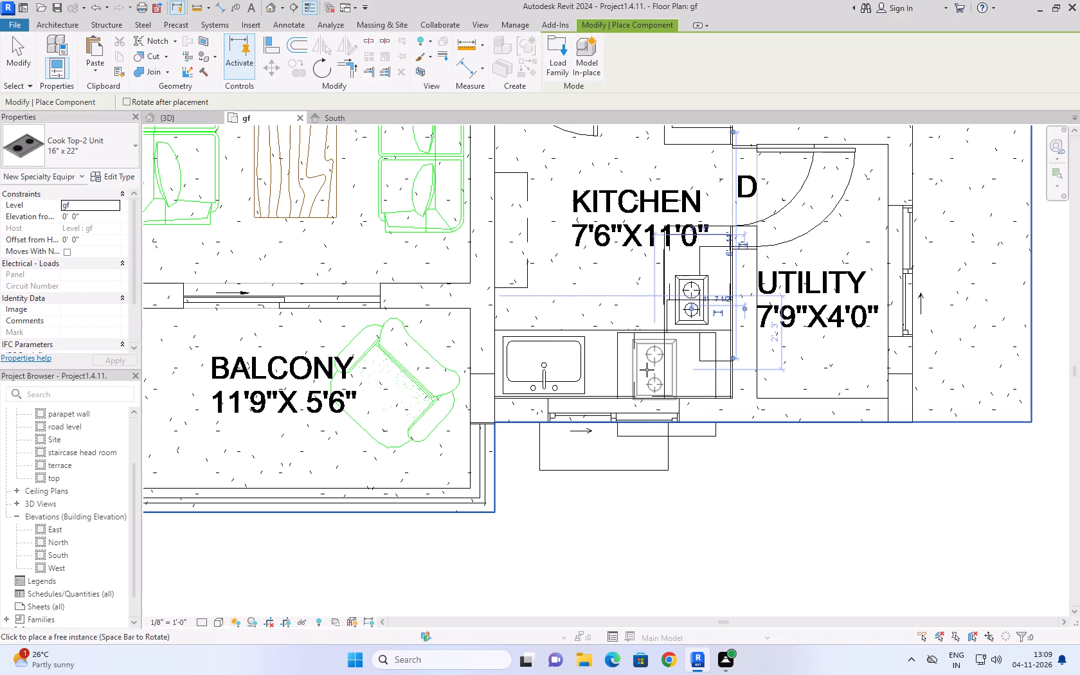
click(675, 363)
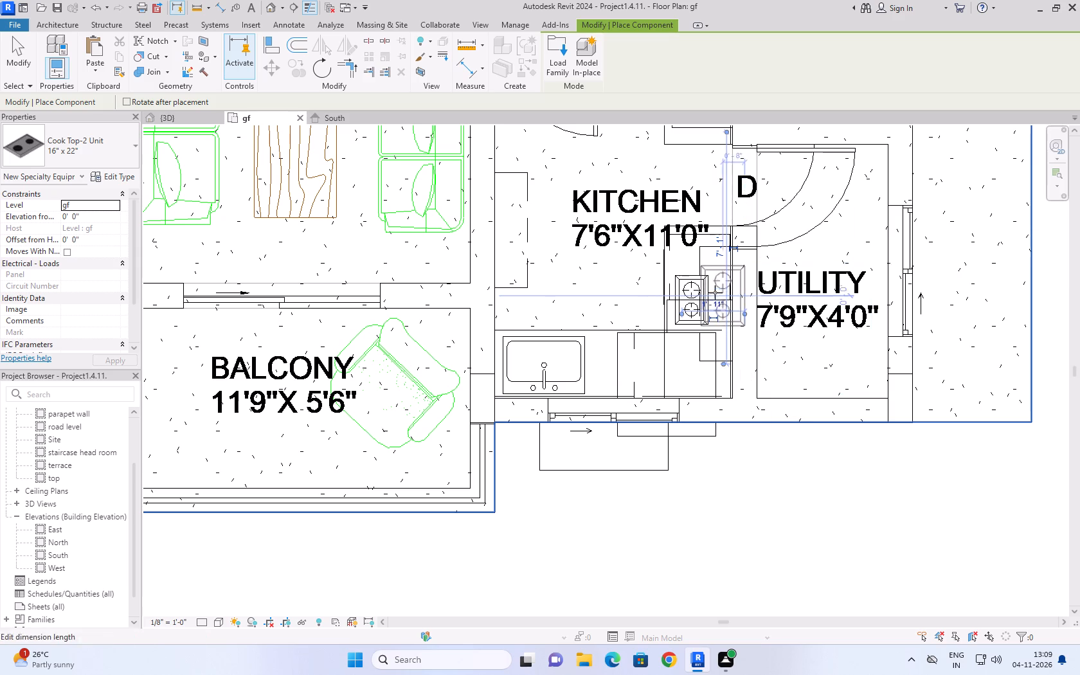
In the 3D view, leave component placement and delete the 12" x 18" cooktop from the kitchen counter.
click(183, 116)
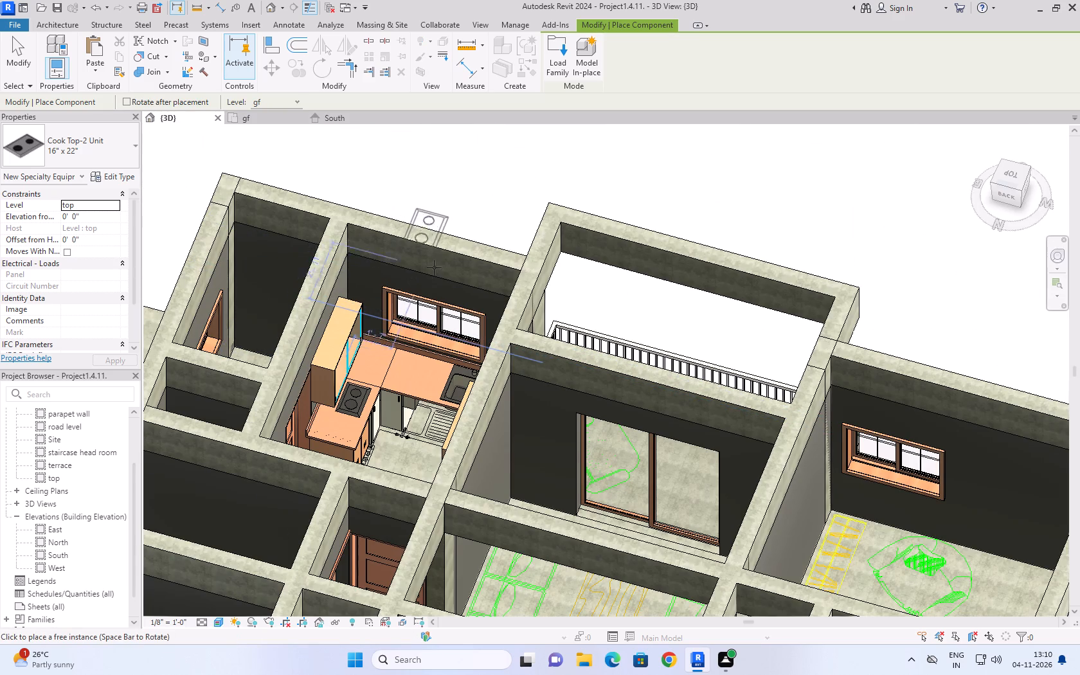
click(24, 56)
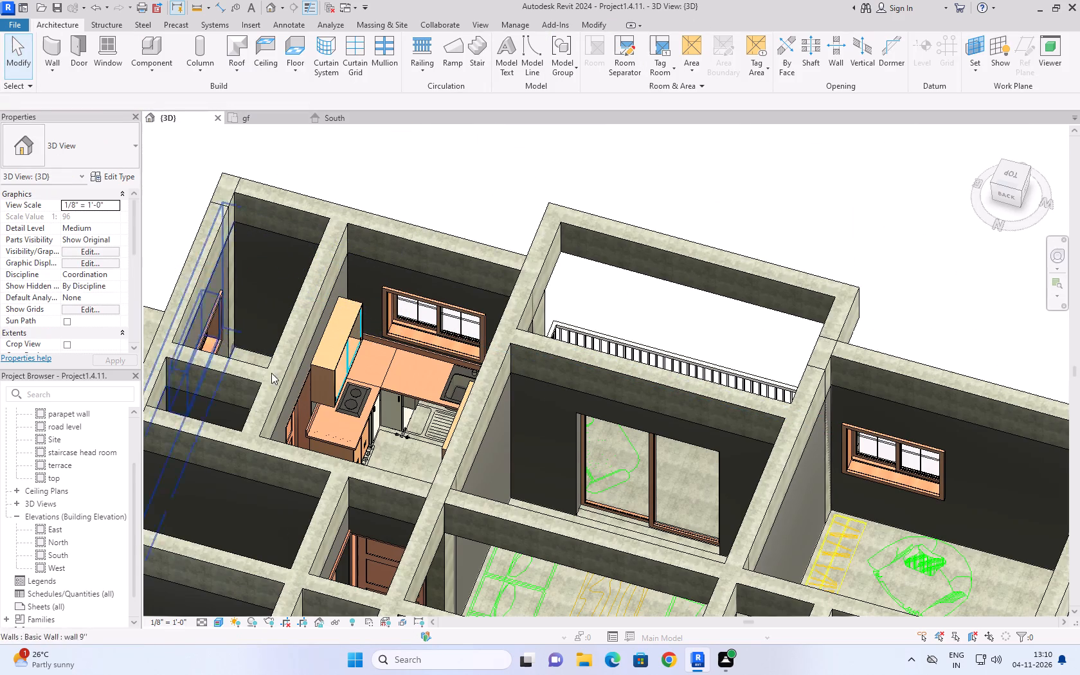
click(361, 390)
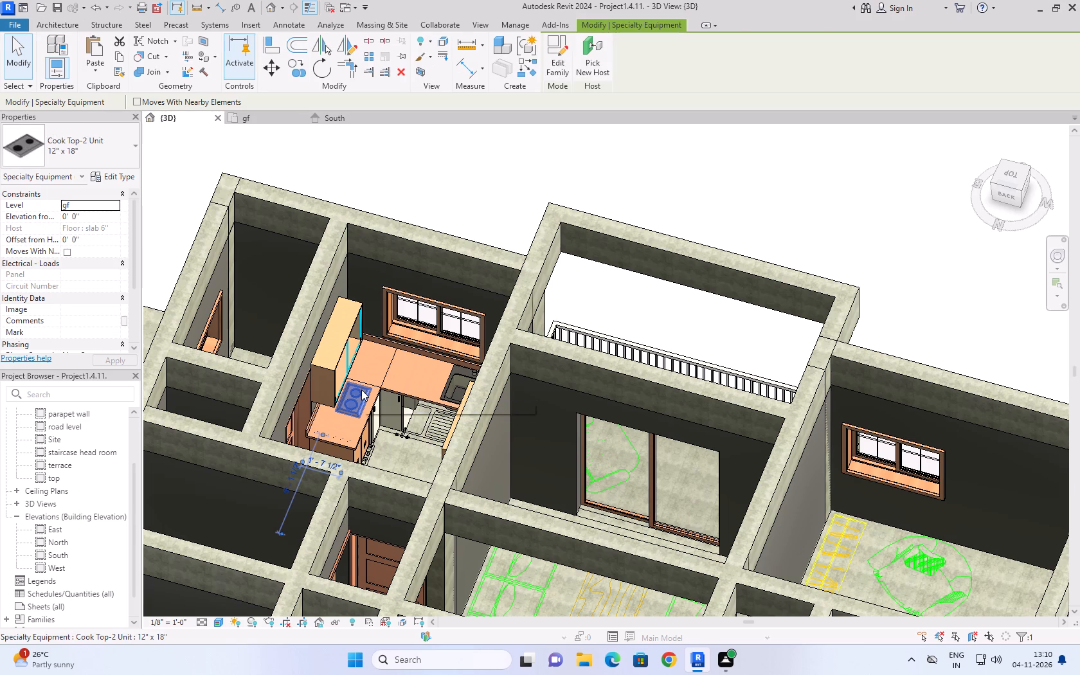
key(Delete)
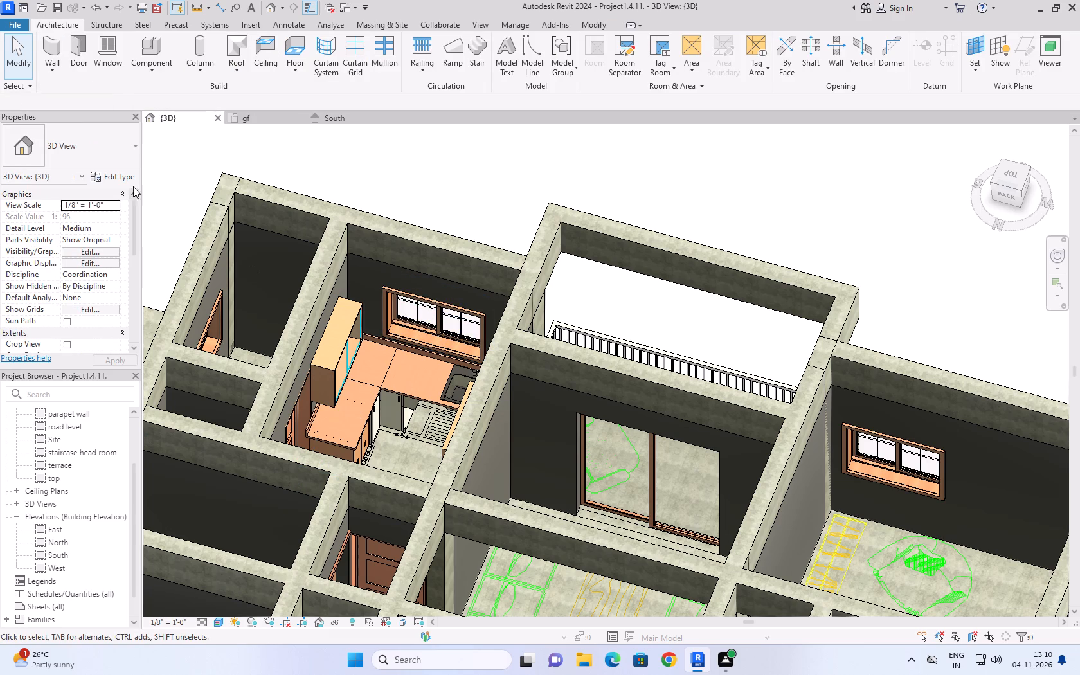
Back in the gf plan, place a 16" x 22" Cook Top-2 Unit on the kitchen counter run along the utility wall.
click(274, 122)
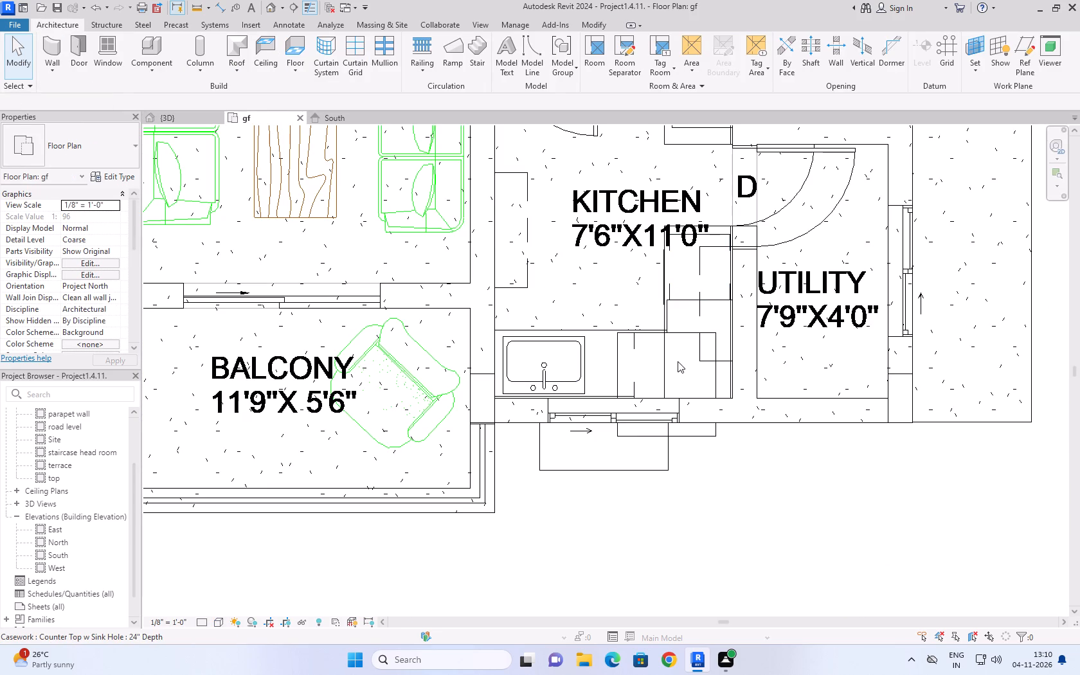
click(163, 72)
click(164, 85)
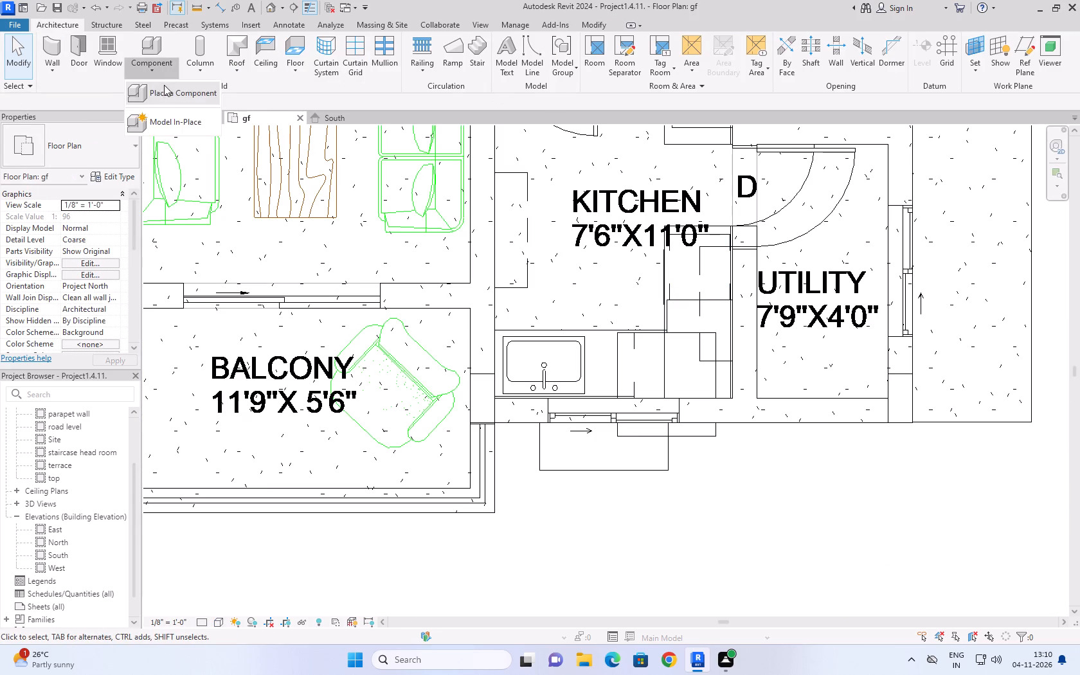
click(117, 148)
click(117, 148)
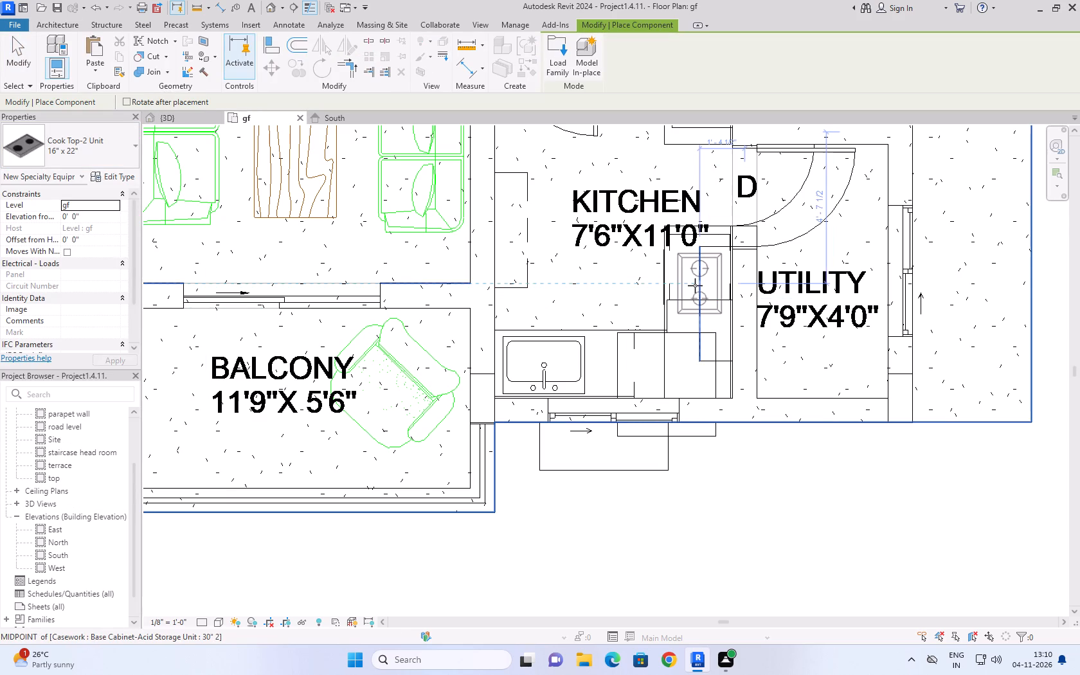
click(695, 285)
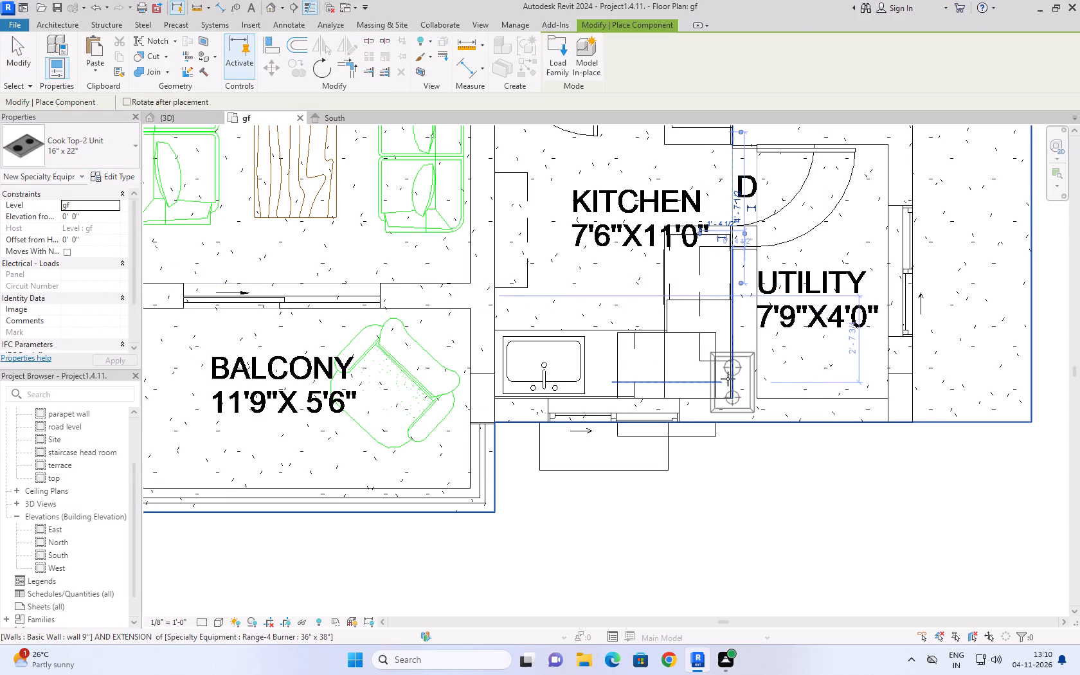
Try to place another 16" x 22" cooktop on the kitchen counter directly in the 3D view, and leave component placement.
click(181, 119)
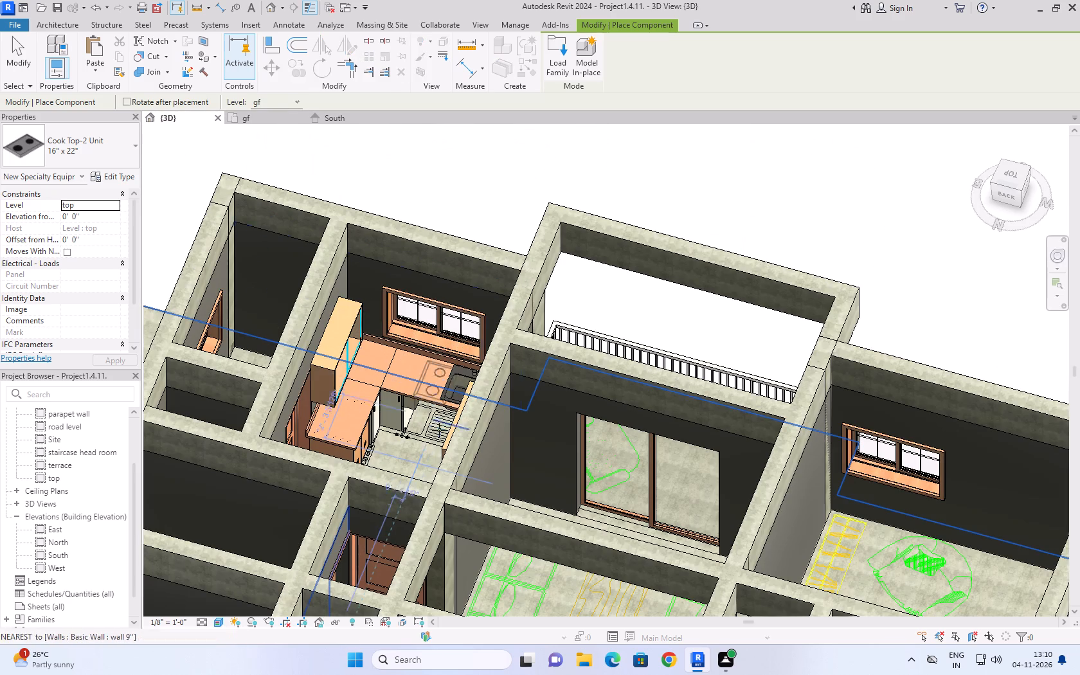
shift+middle_drag(435, 434, 426, 387)
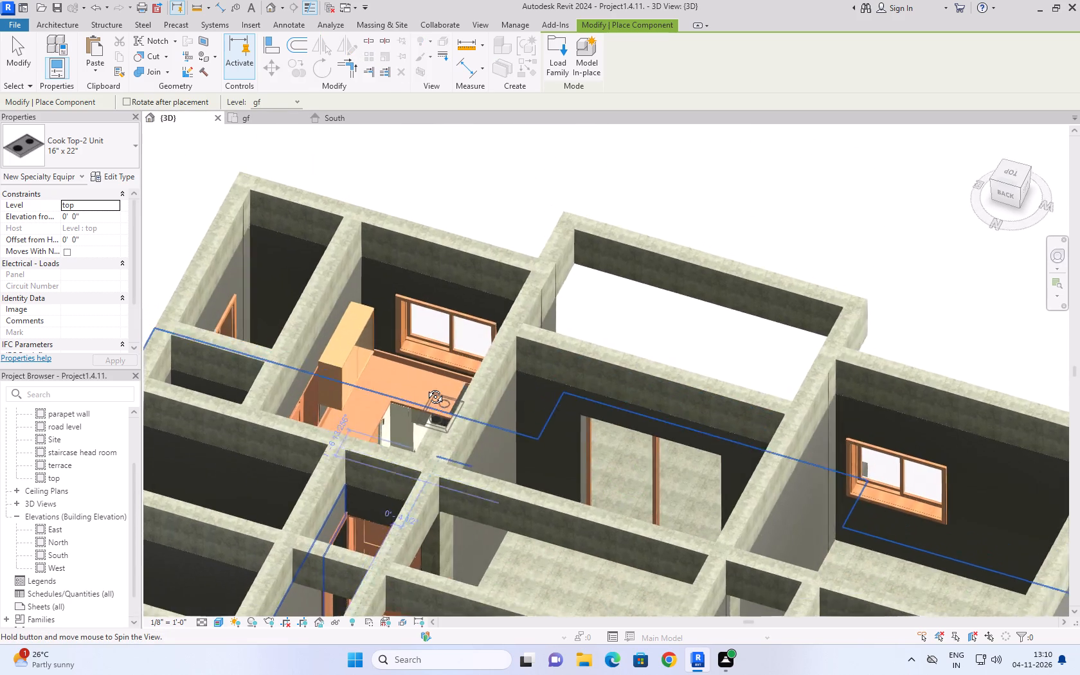
shift+middle_drag(426, 387, 468, 379)
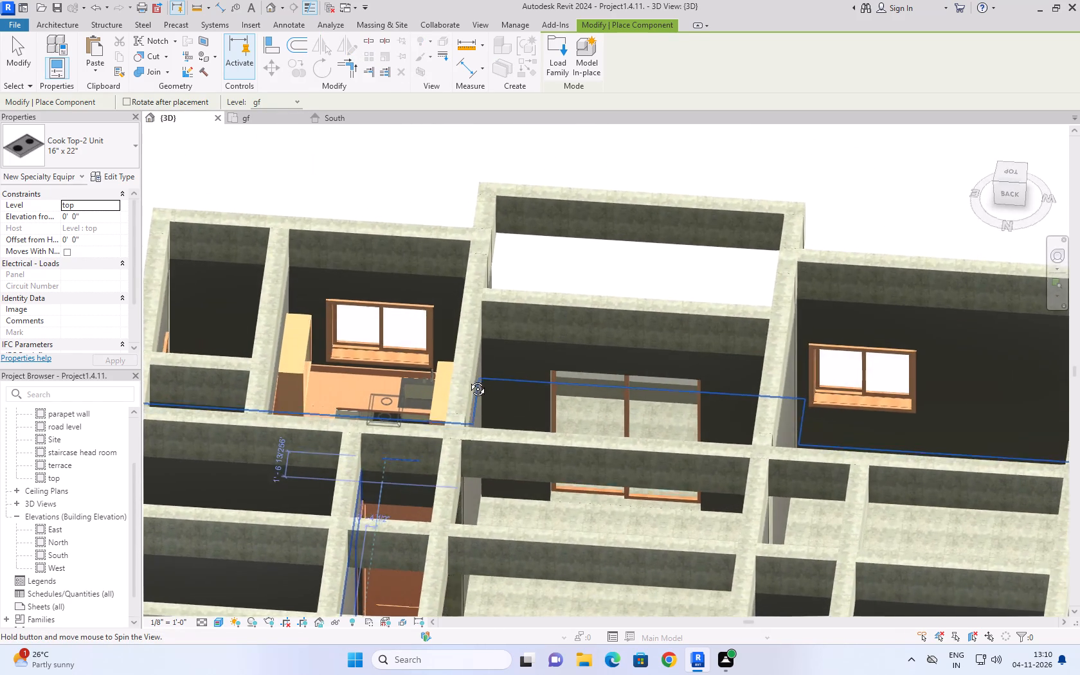
shift+middle_drag(468, 379, 467, 383)
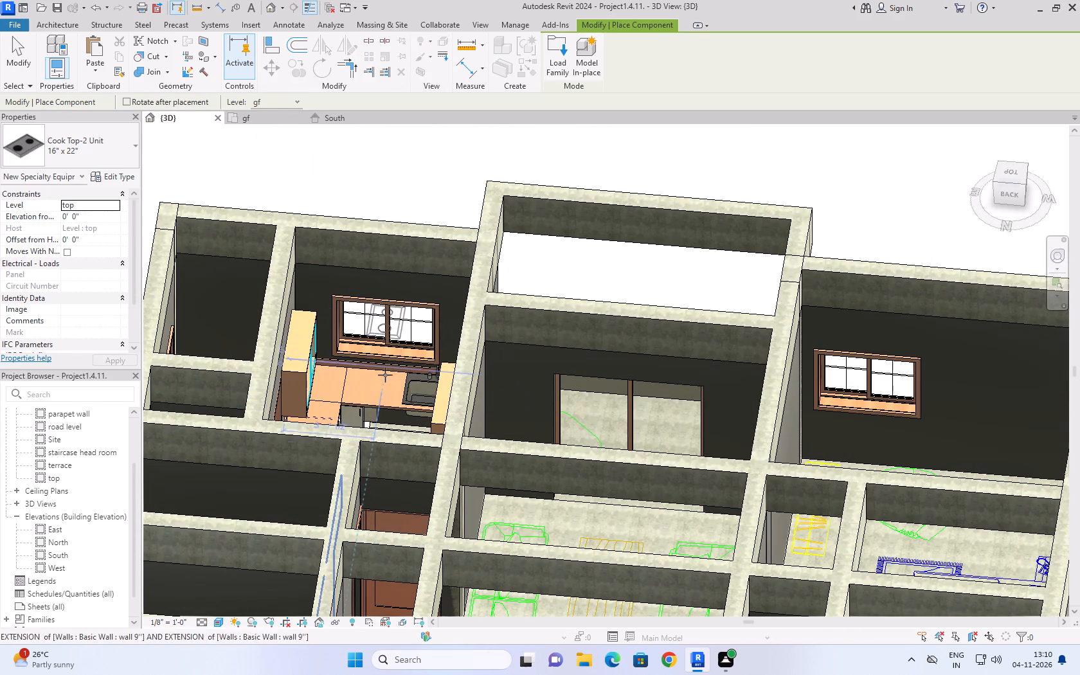
click(334, 390)
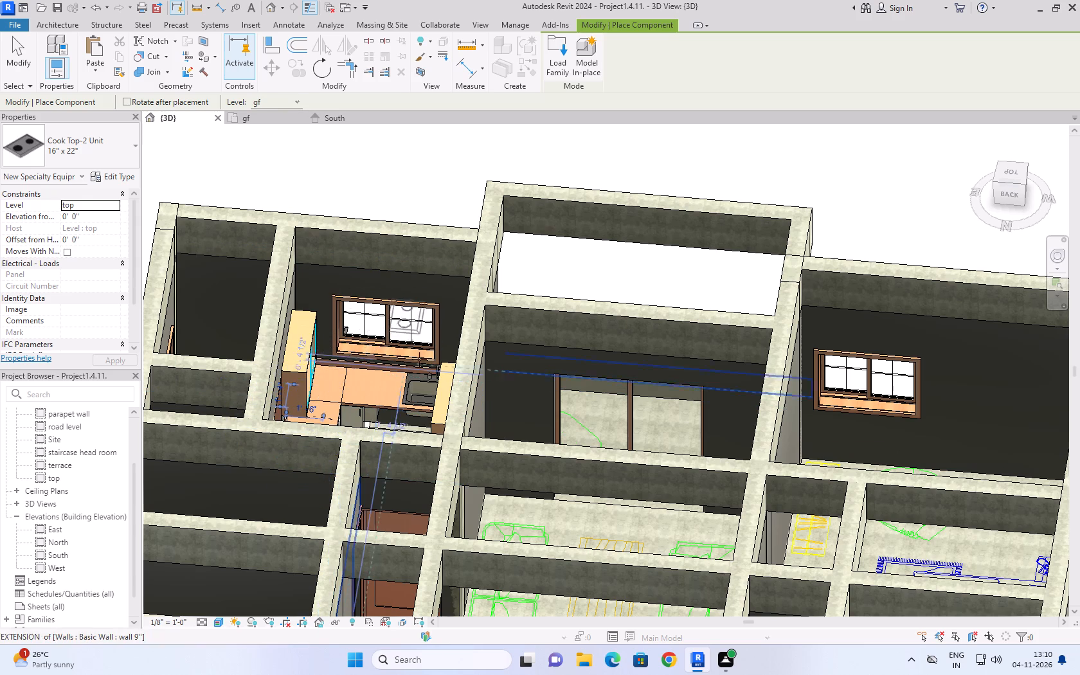
shift+middle_drag(426, 354, 187, 435)
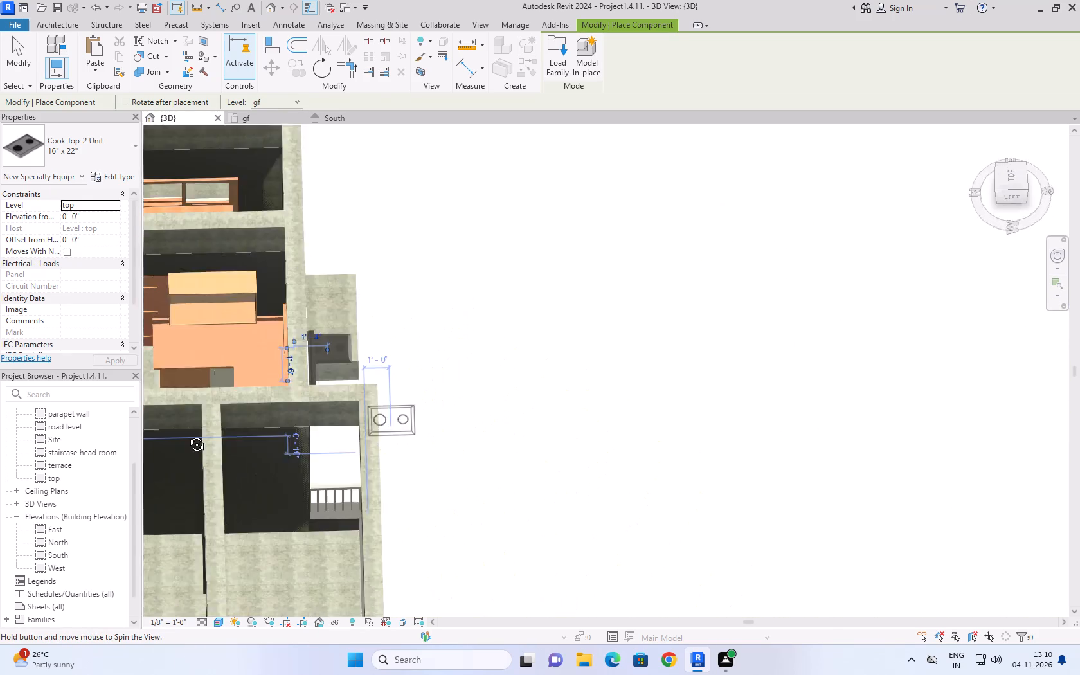
shift+middle_drag(187, 435, 111, 419)
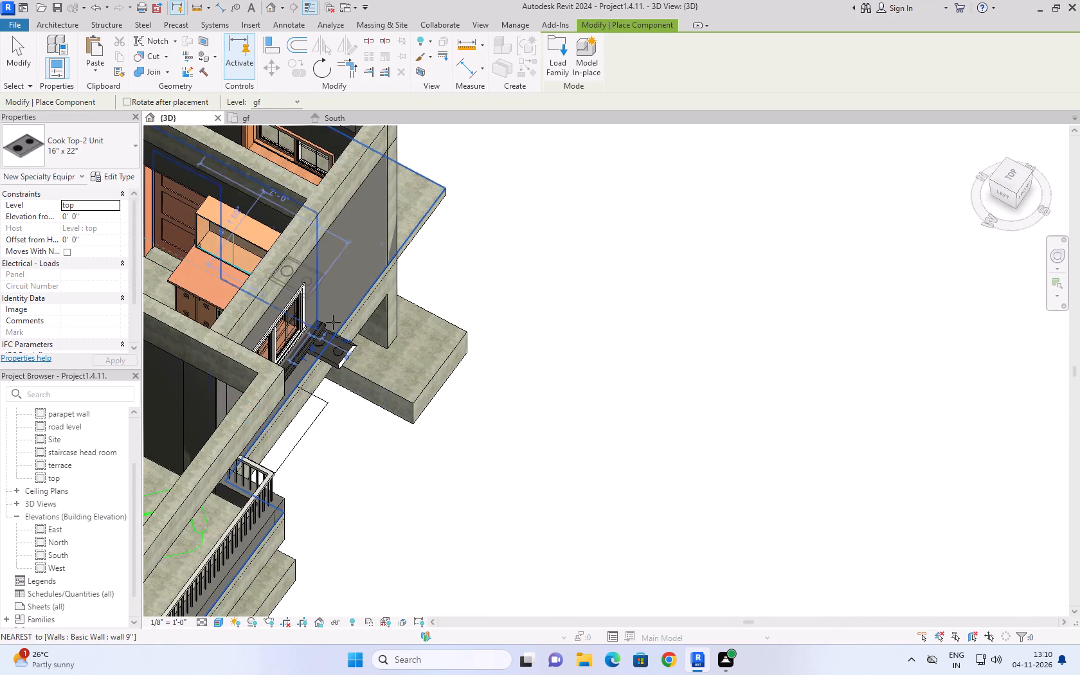
key(Escape)
key(Escape)
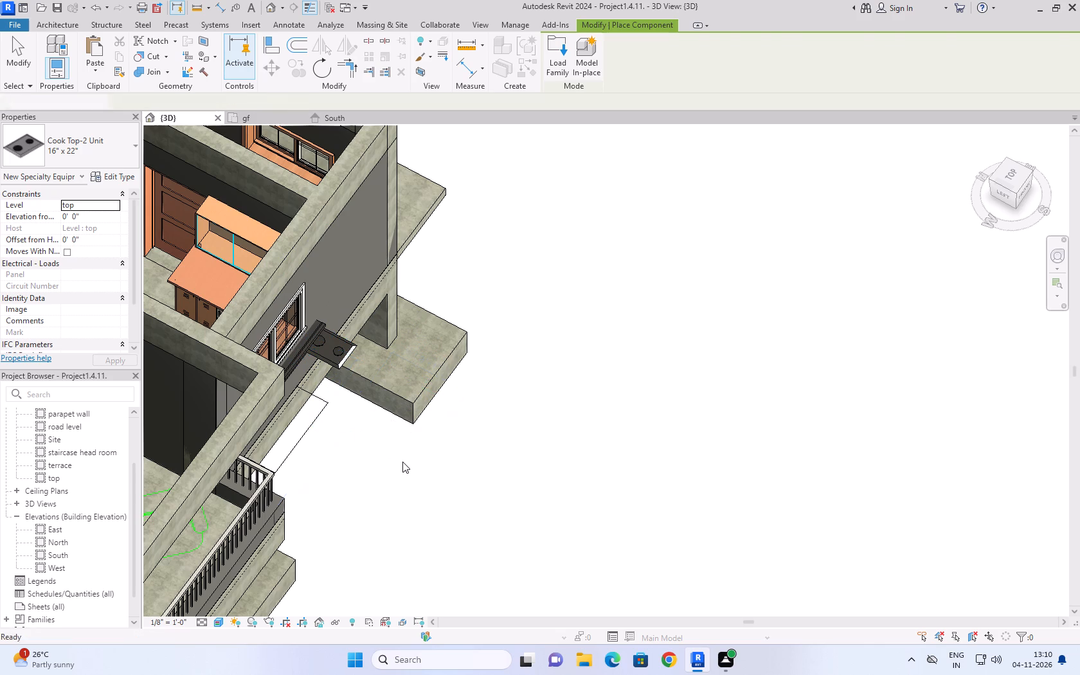
Nudge the 16" x 22" cooktop outside the kitchen window back through the wall into the kitchen, to a temporary dimension of about 5'-2".
click(337, 346)
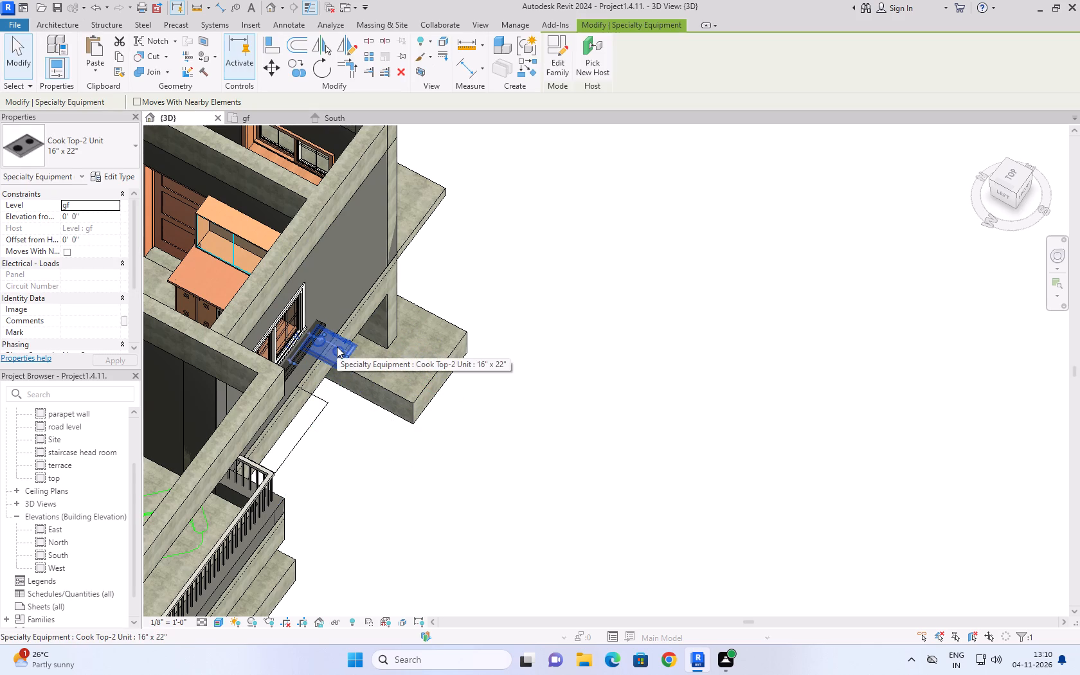
key(Left)
key(Left)
key(Left)
key(Left)
key(Left)
key(Left)
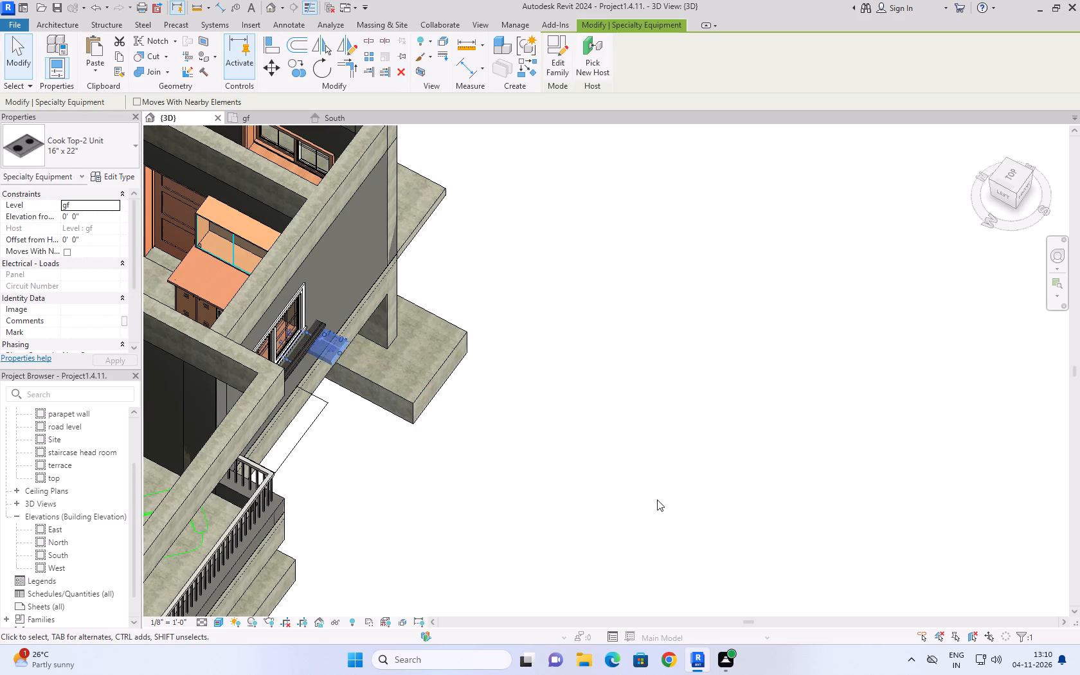
key(Left)
key(Left)
key(Left)
key(Left)
key(Left)
key(Left)
key(Left)
key(Left)
key(Left)
key(Left)
key(Left)
key(Left)
key(Left)
key(Left)
key(Left)
key(Left)
key(Left)
key(Left)
key(Left)
key(Left)
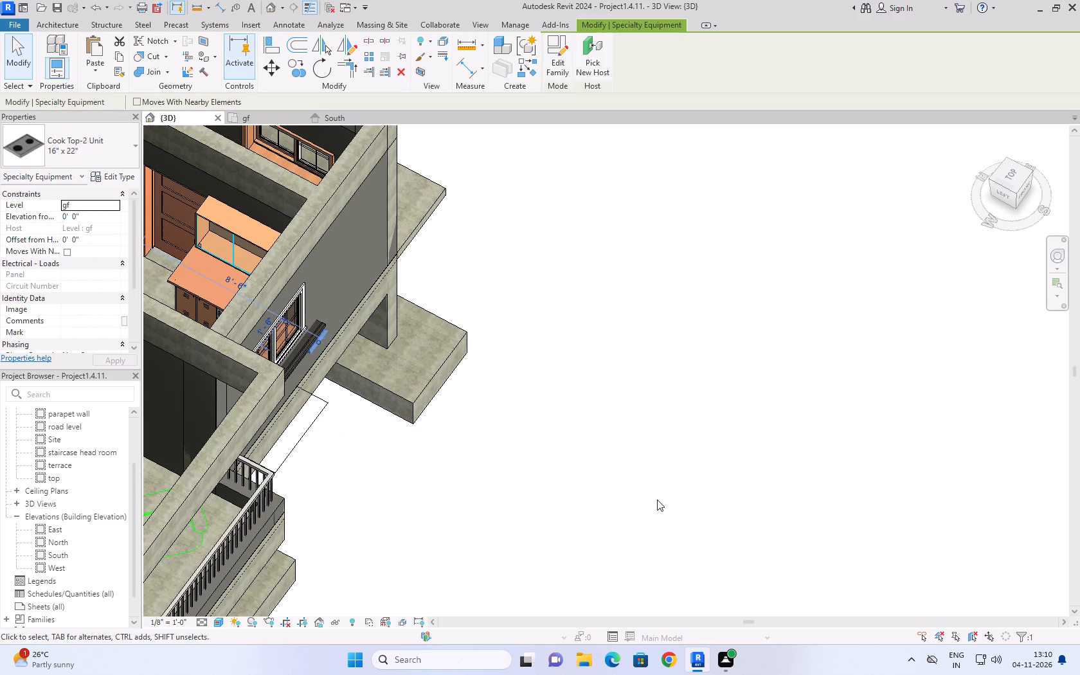
key(Left)
key(Left)
key(Left)
key(Left)
key(Left)
key(Left)
key(Left)
key(Left)
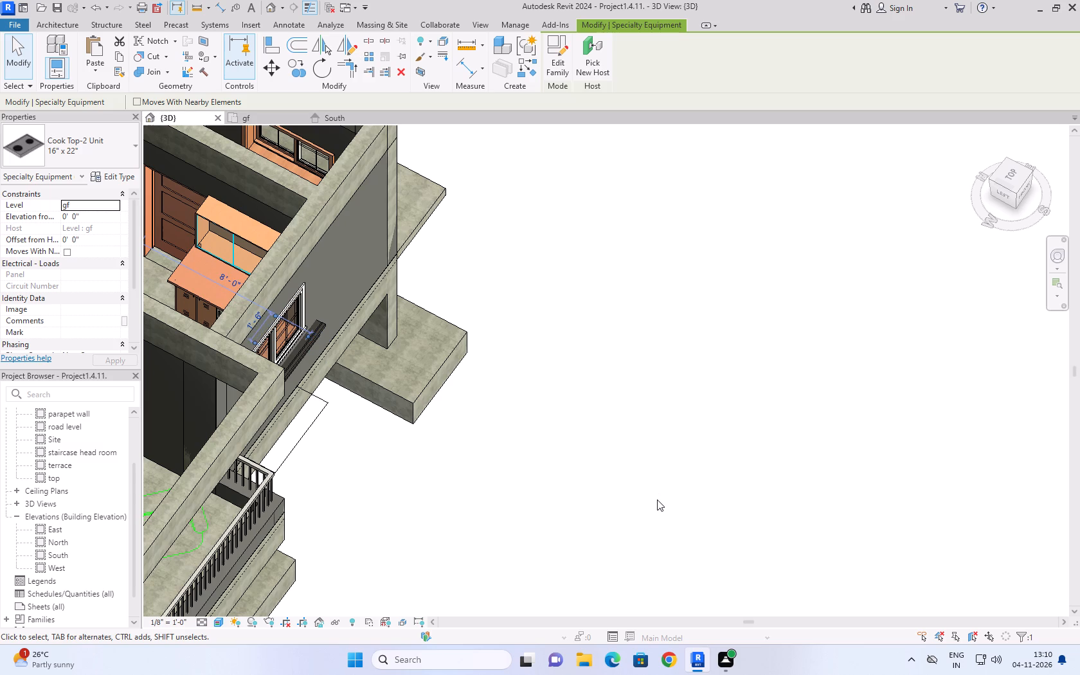
key(Left)
key(Left)
key(Left)
key(Left)
key(Left)
key(Left)
key(Left)
key(Left)
key(Left)
key(Left)
key(Left)
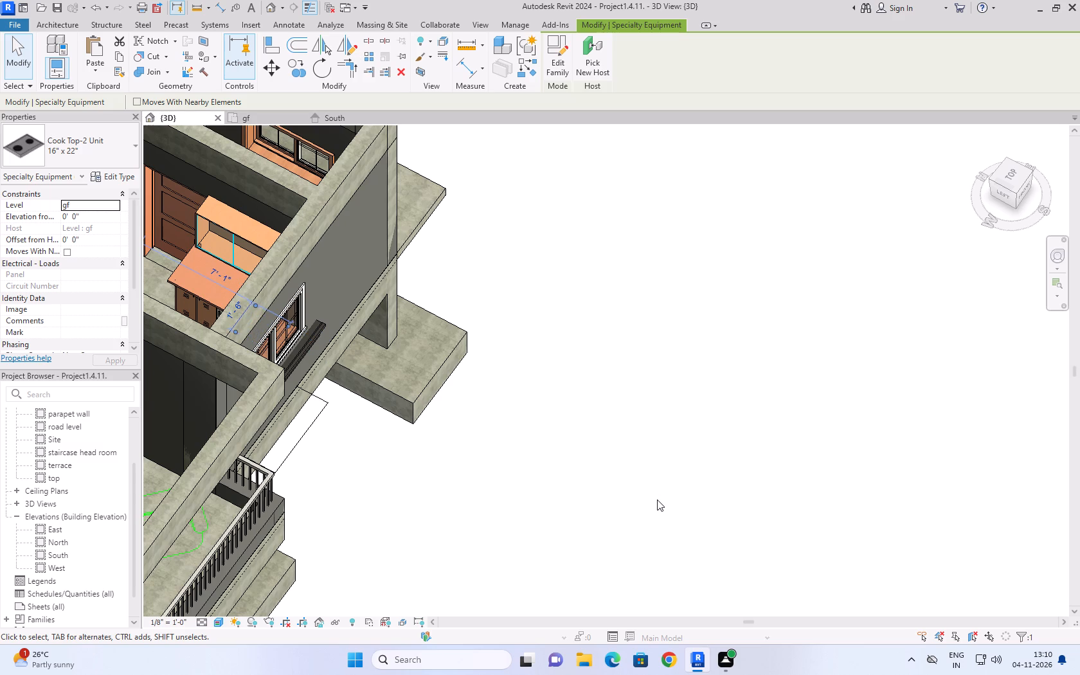
key(Left)
key(Left)
key(Left)
key(Left)
key(Left)
key(Left)
key(Left)
key(Left)
key(Left)
key(Left)
key(Left)
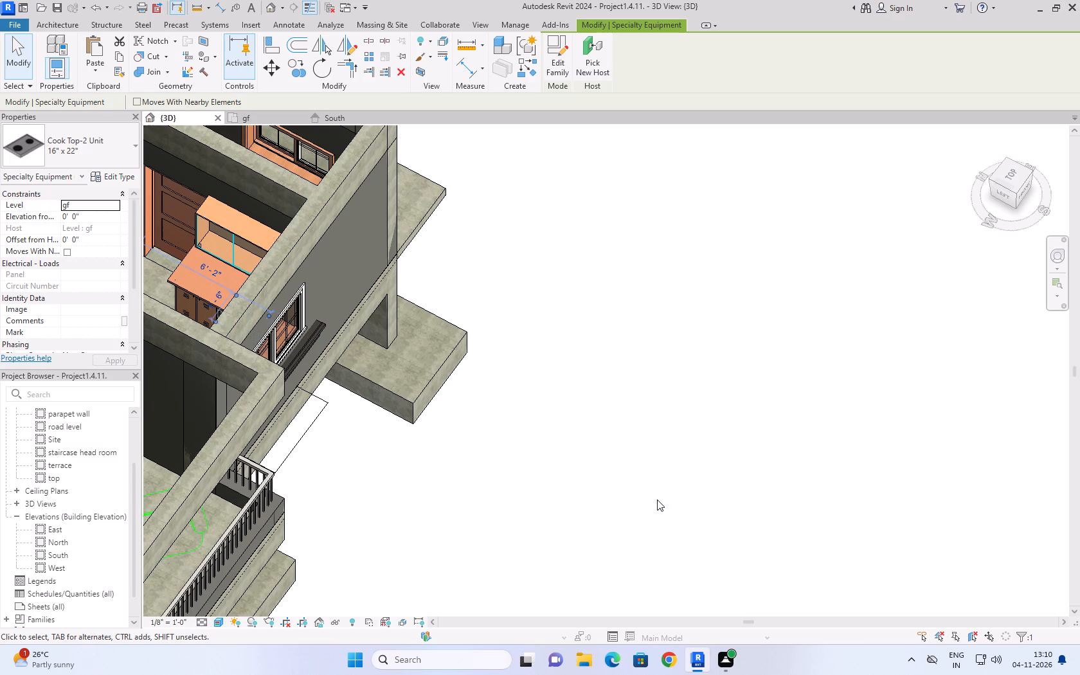
key(Left)
key(Left)
key(Left)
key(Left)
key(Left)
key(Left)
key(Left)
key(Left)
key(Left)
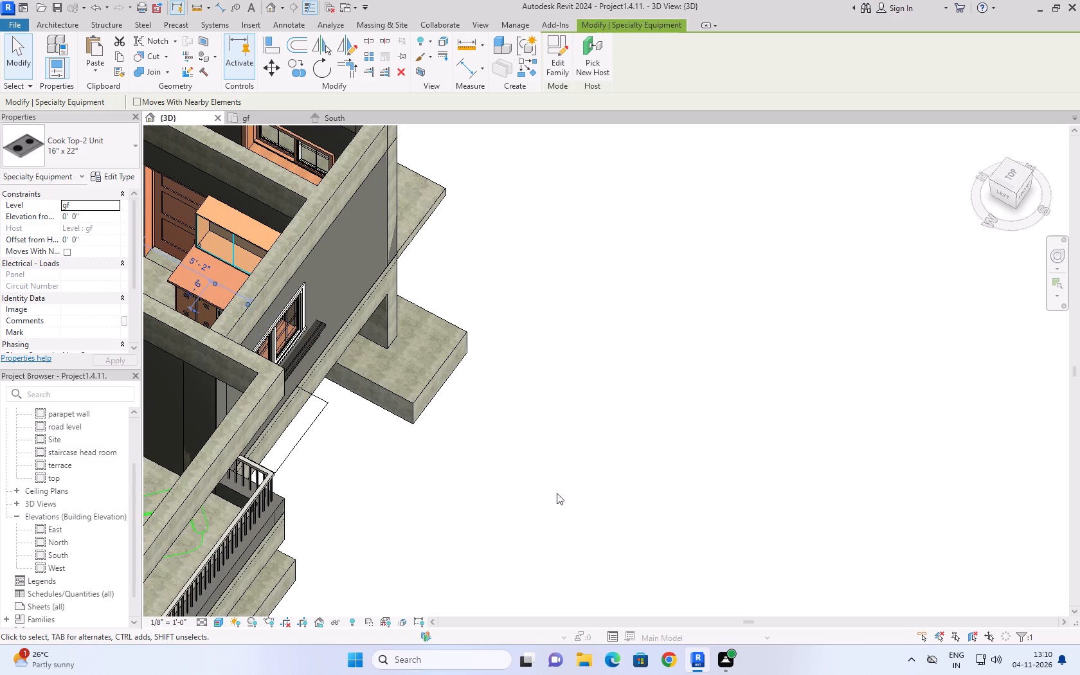
Examine the kitchen counter and the moved cooktop's position from several angles in 3D, and clear the selection.
shift+middle_drag(419, 491, 526, 611)
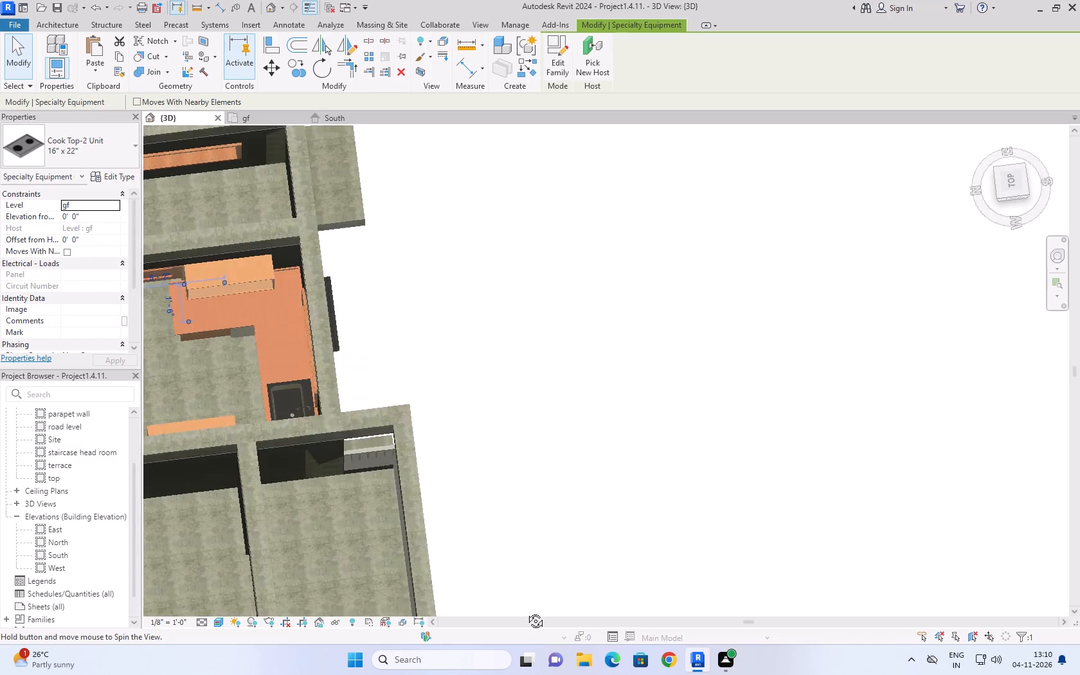
shift+middle_drag(526, 611, 649, 422)
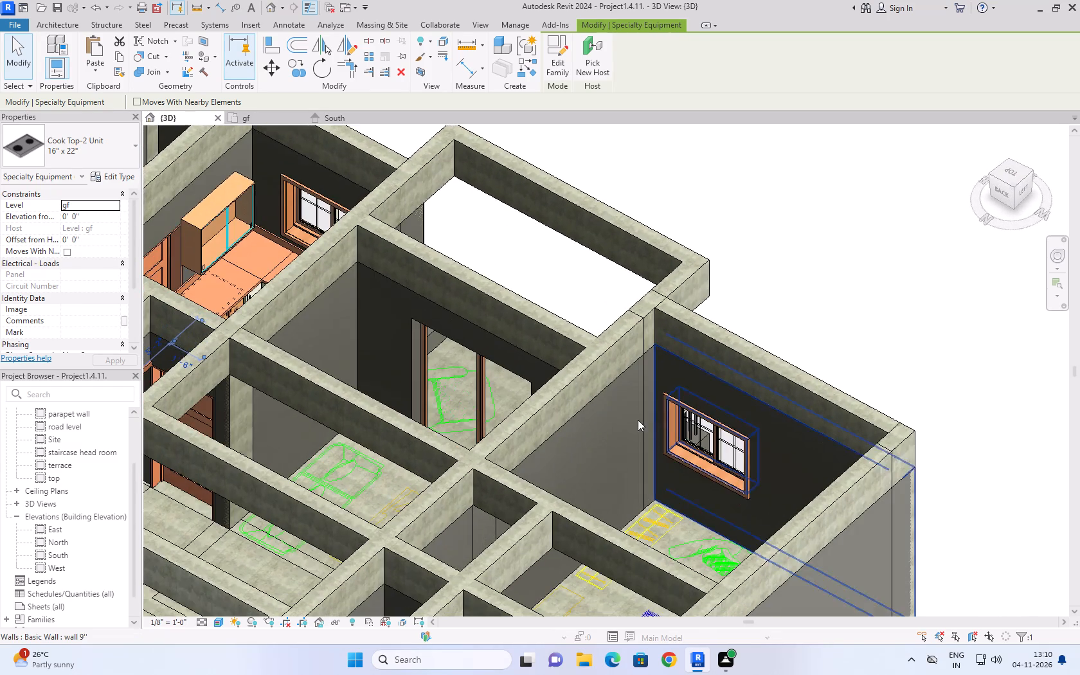
shift+middle_drag(366, 503, 380, 309)
shift+scroll(373, 489, up, 1)
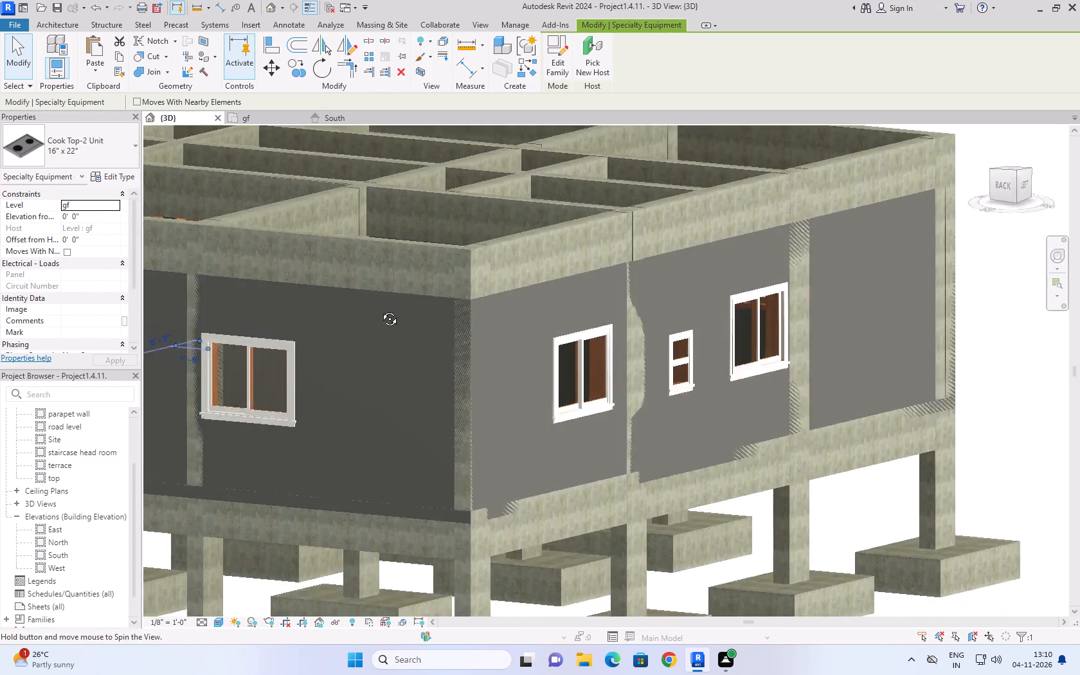
shift+middle_drag(380, 309, 551, 150)
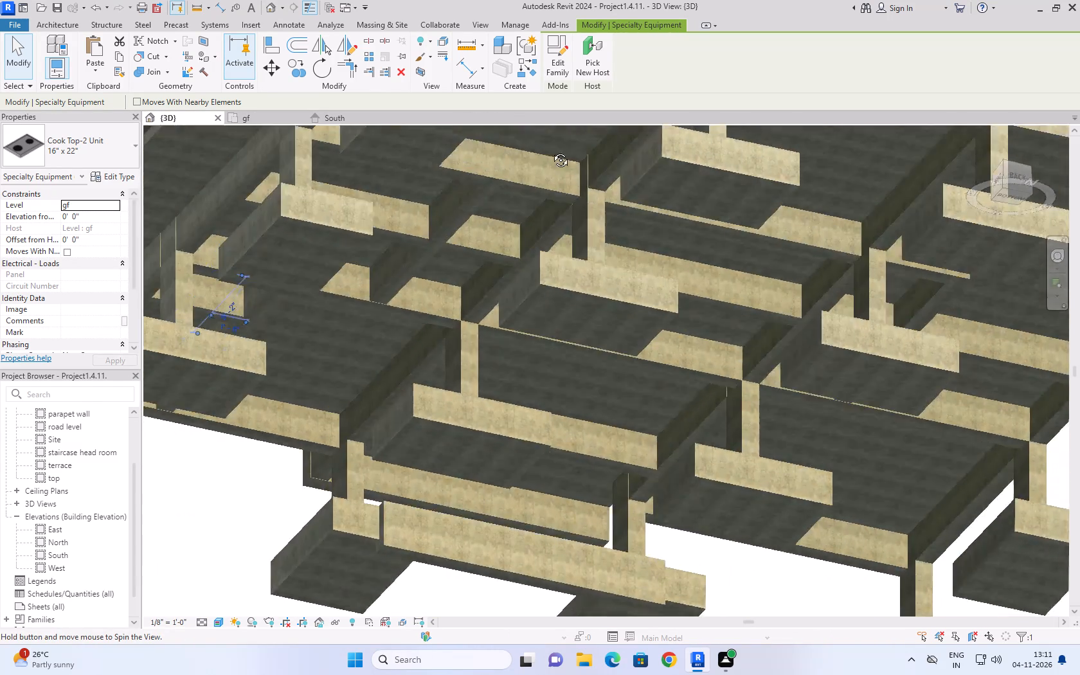
shift+middle_drag(551, 150, 224, 609)
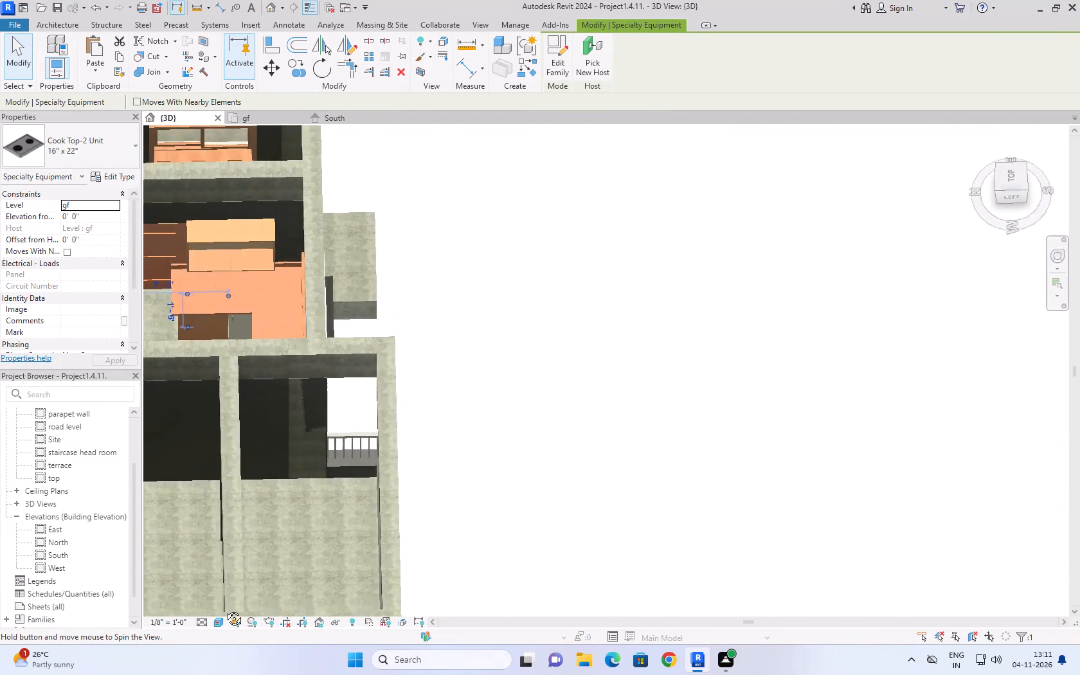
shift+middle_drag(224, 609, 224, 629)
shift+scroll(224, 625, down, 1)
shift+scroll(224, 629, up, 1)
shift+middle_drag(468, 340, 364, 372)
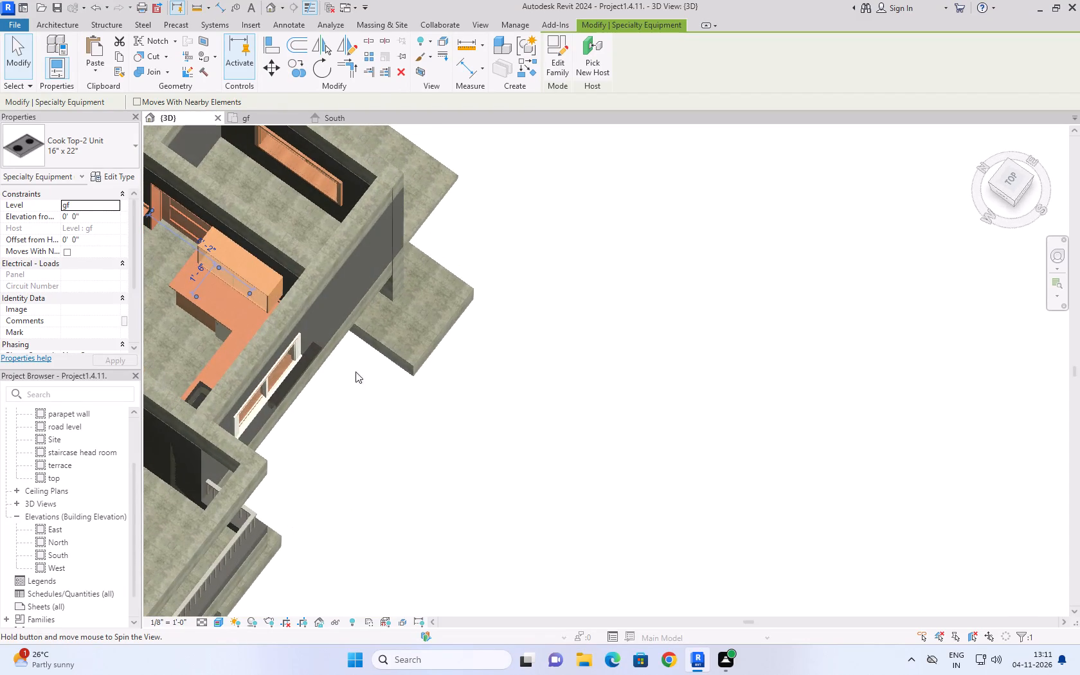
key(Escape)
key(Escape)
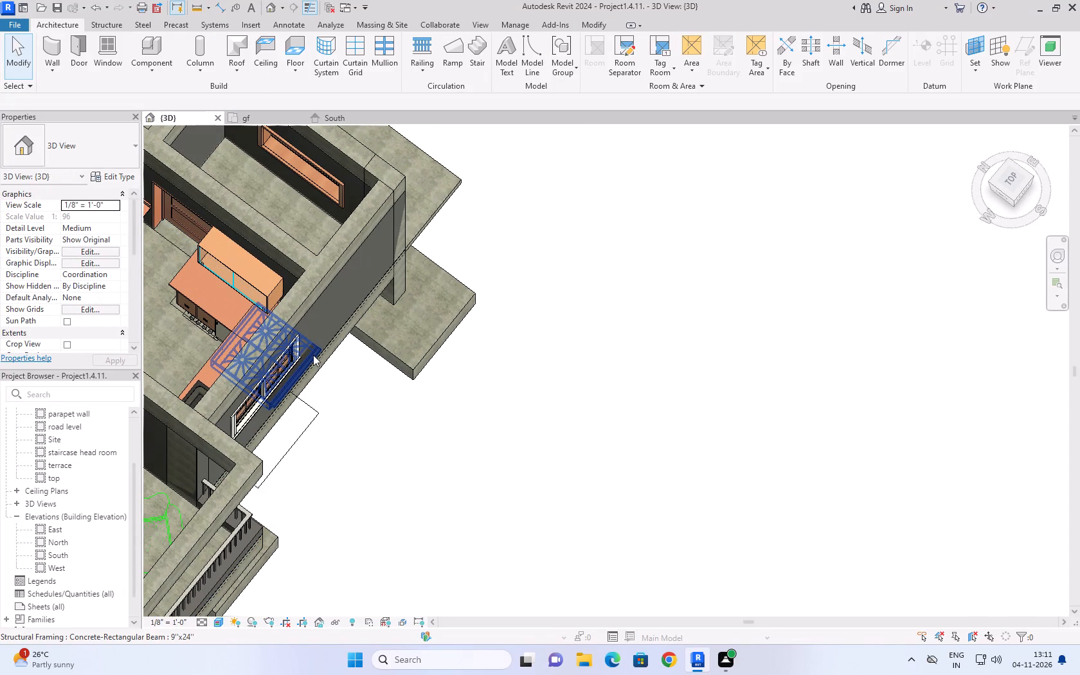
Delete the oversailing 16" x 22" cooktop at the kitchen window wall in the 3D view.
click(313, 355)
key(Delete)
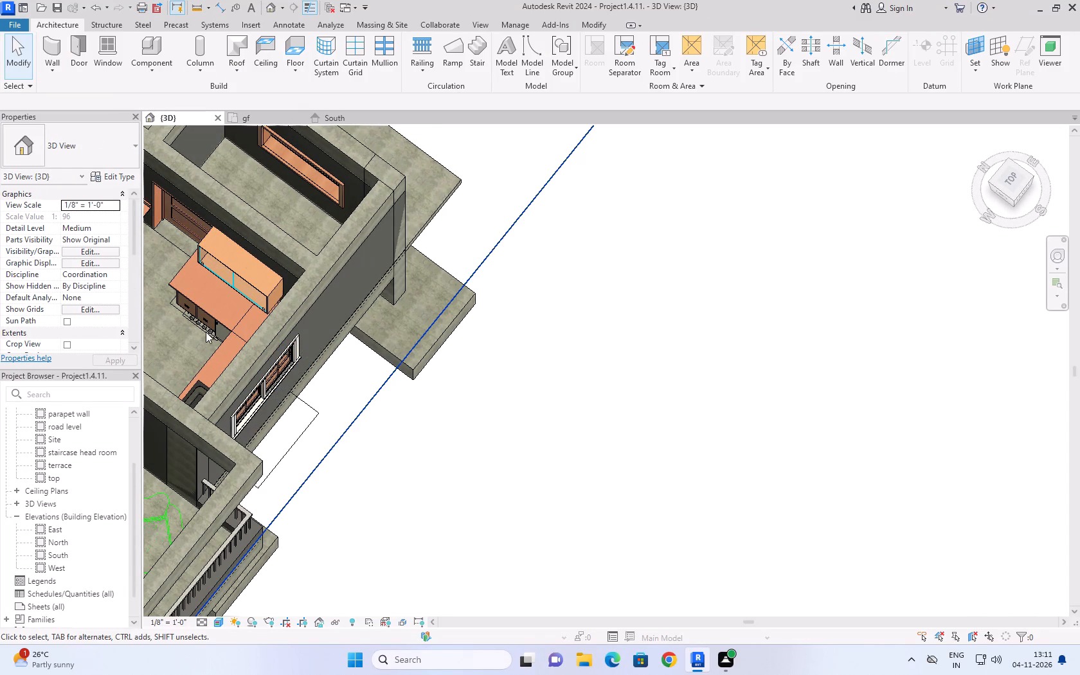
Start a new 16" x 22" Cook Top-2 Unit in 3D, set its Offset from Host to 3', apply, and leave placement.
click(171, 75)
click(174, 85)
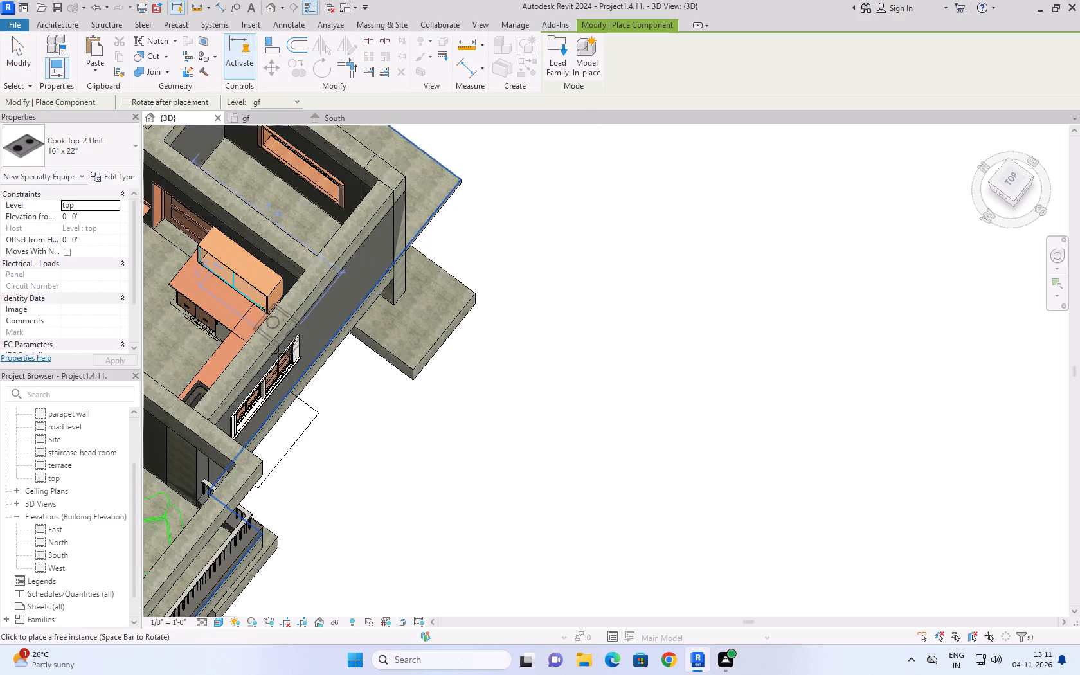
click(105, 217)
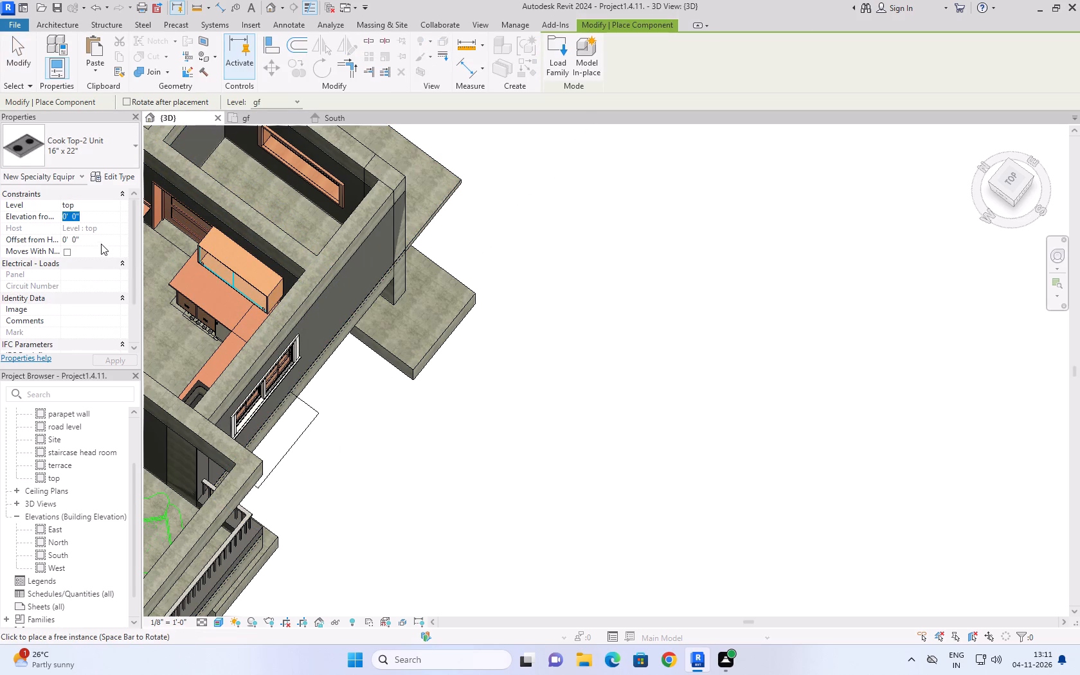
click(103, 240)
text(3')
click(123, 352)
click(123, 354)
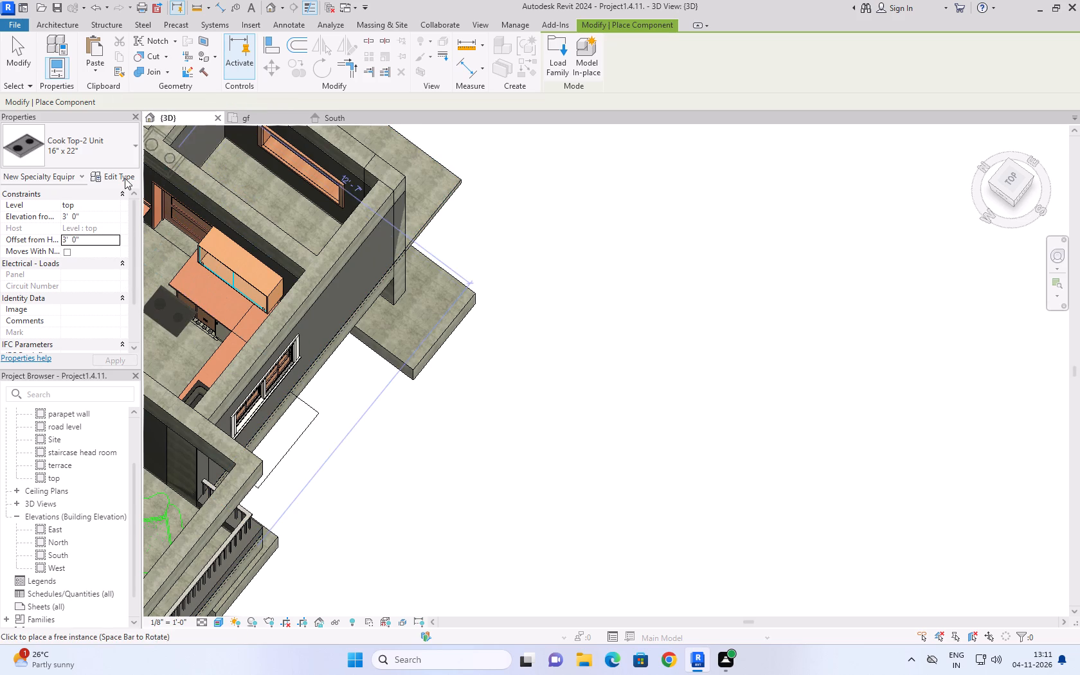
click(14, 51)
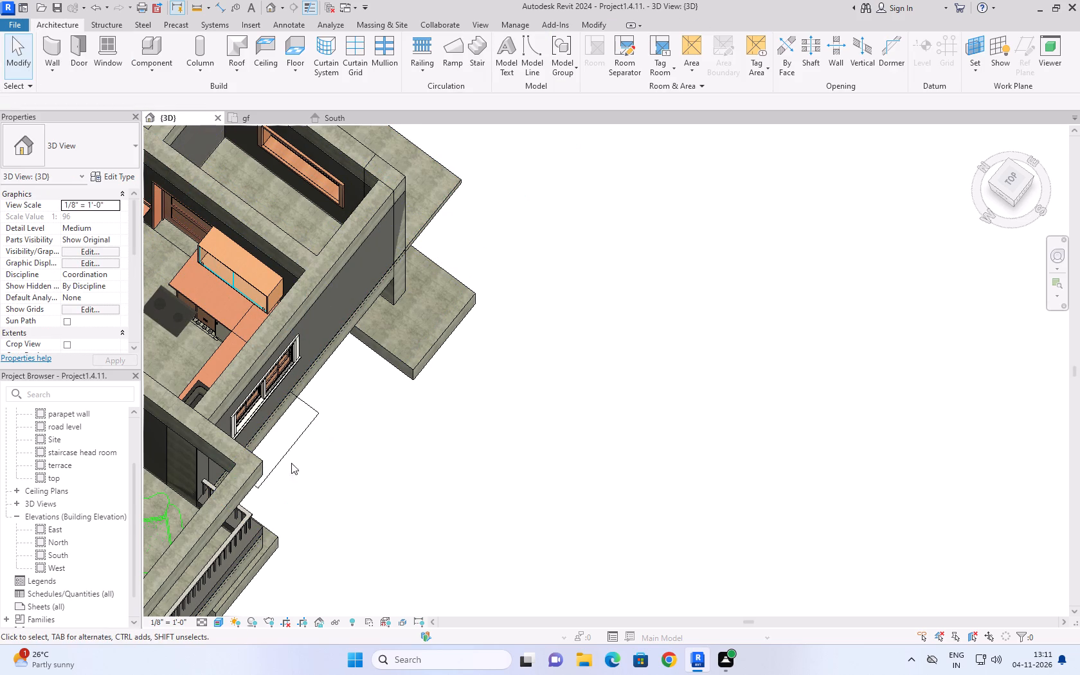
Examine the cooktop beside the kitchen counter from several angles in 3D and compare it with the gf plan.
middle_drag(332, 455, 521, 464)
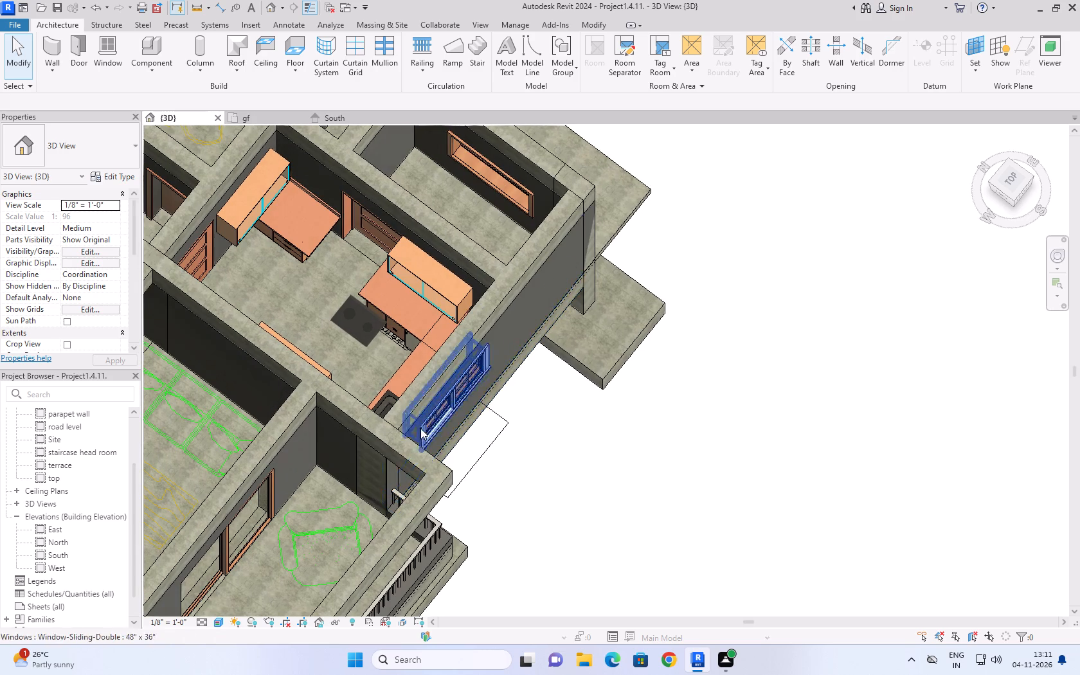
middle_click(363, 360)
shift+middle_drag(363, 360, 397, 330)
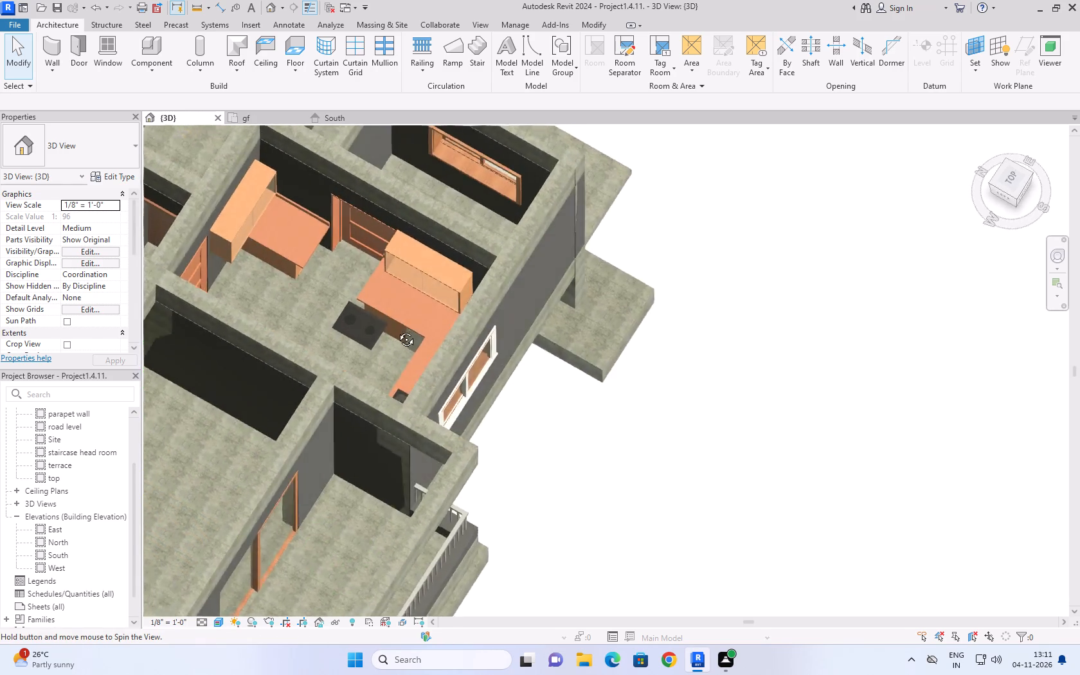
shift+middle_drag(397, 330, 602, 274)
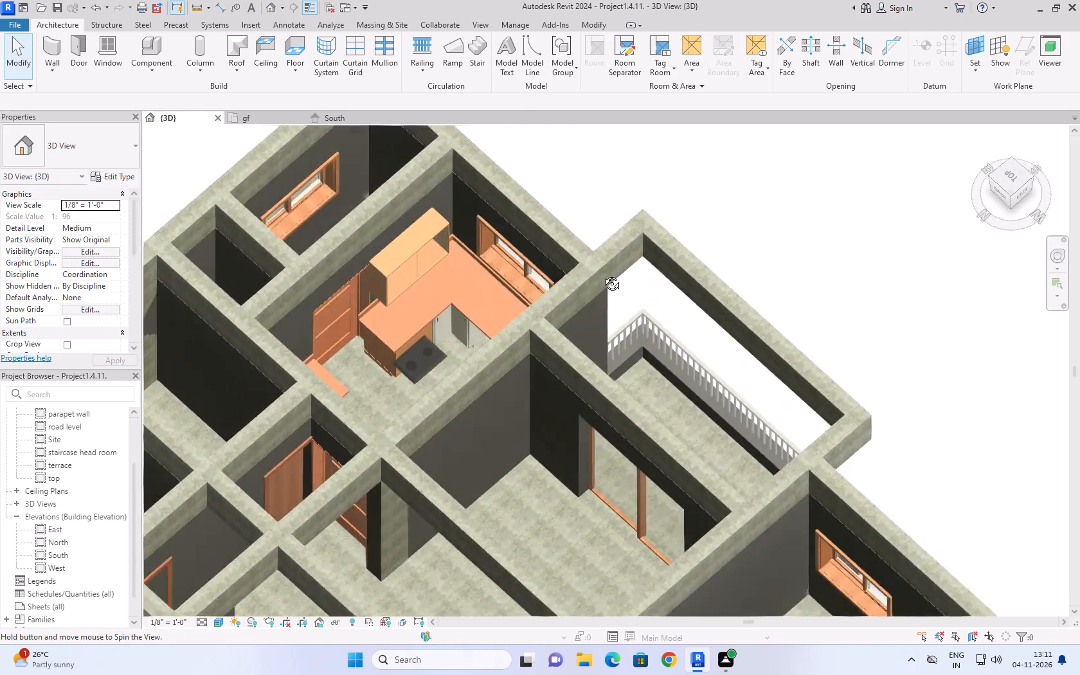
shift+middle_drag(602, 274, 675, 356)
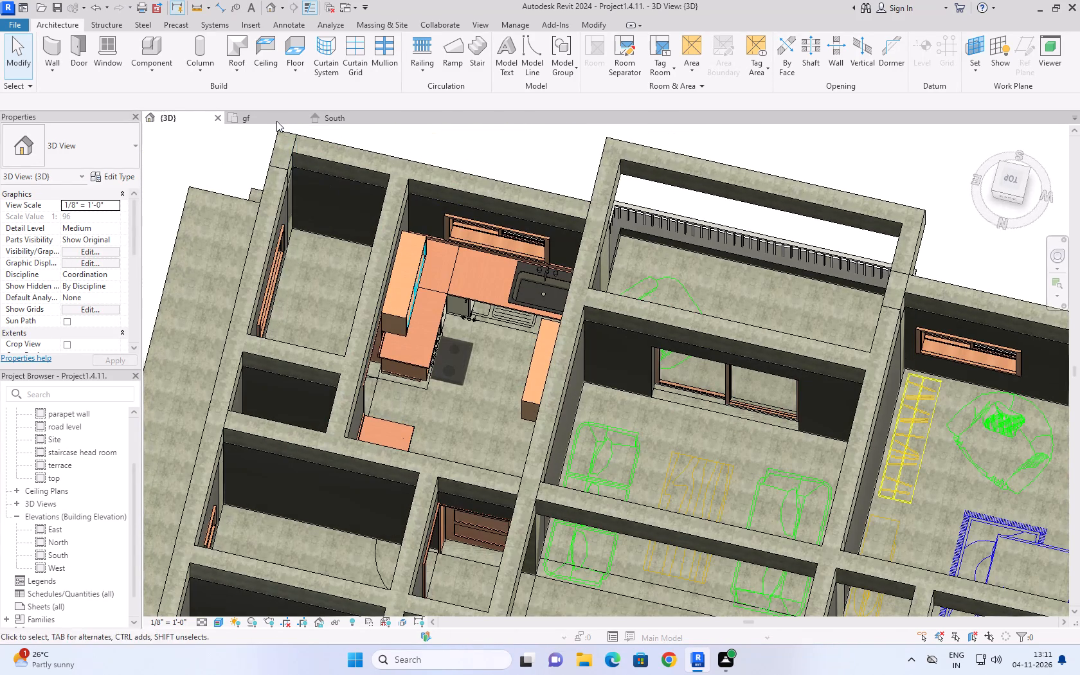
click(276, 121)
middle_drag(486, 463, 464, 489)
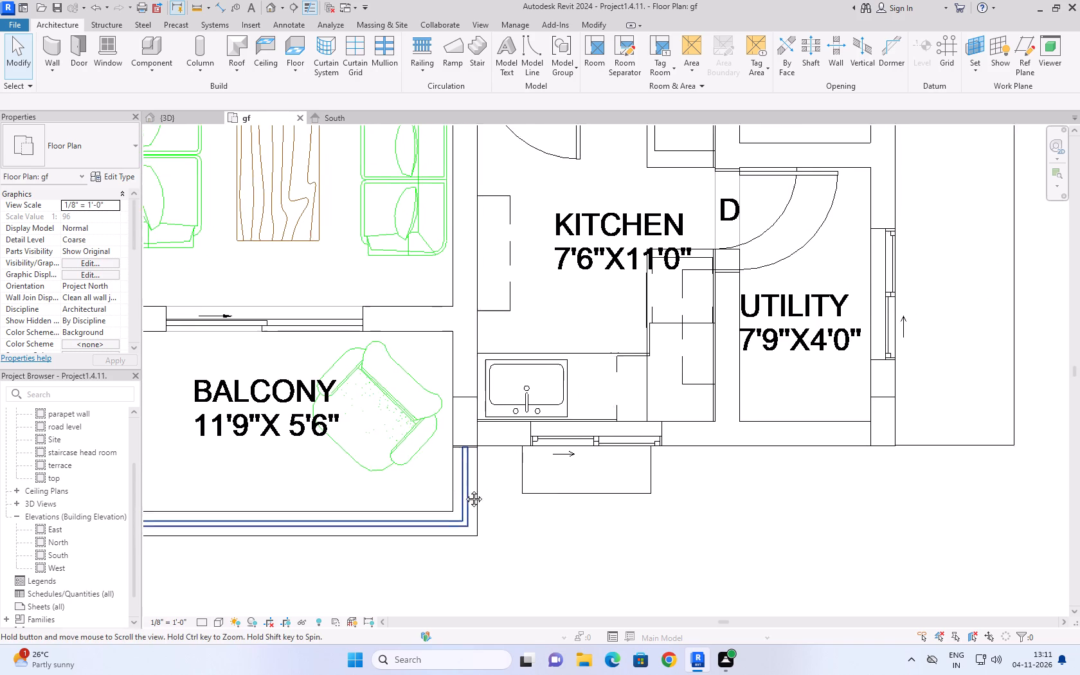
middle_drag(464, 489, 420, 525)
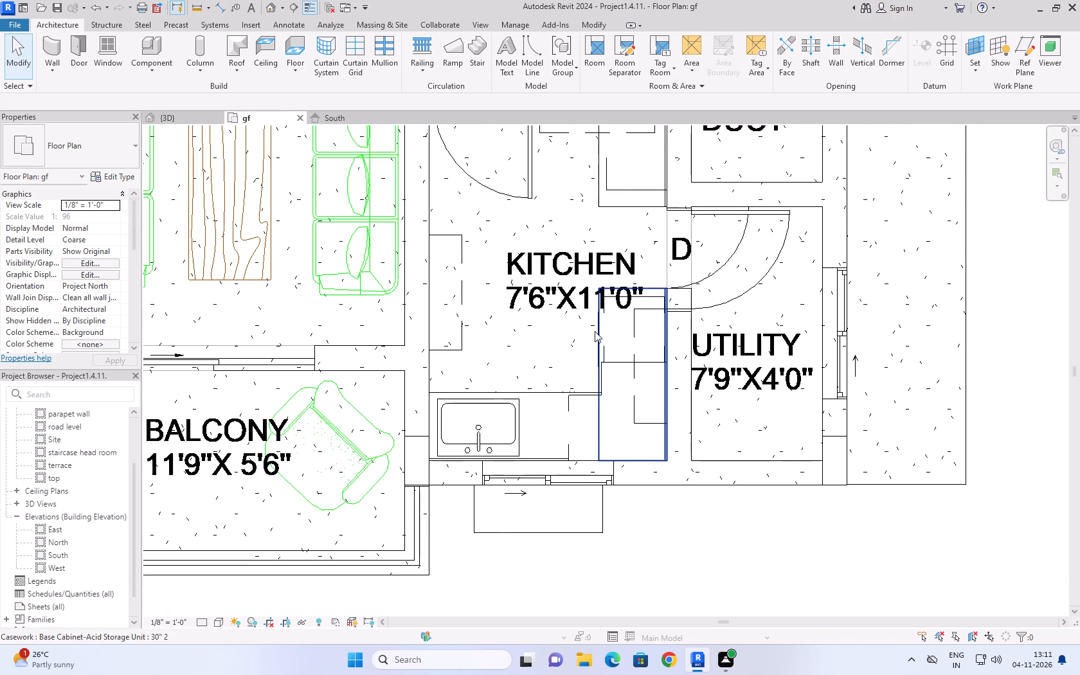
click(175, 113)
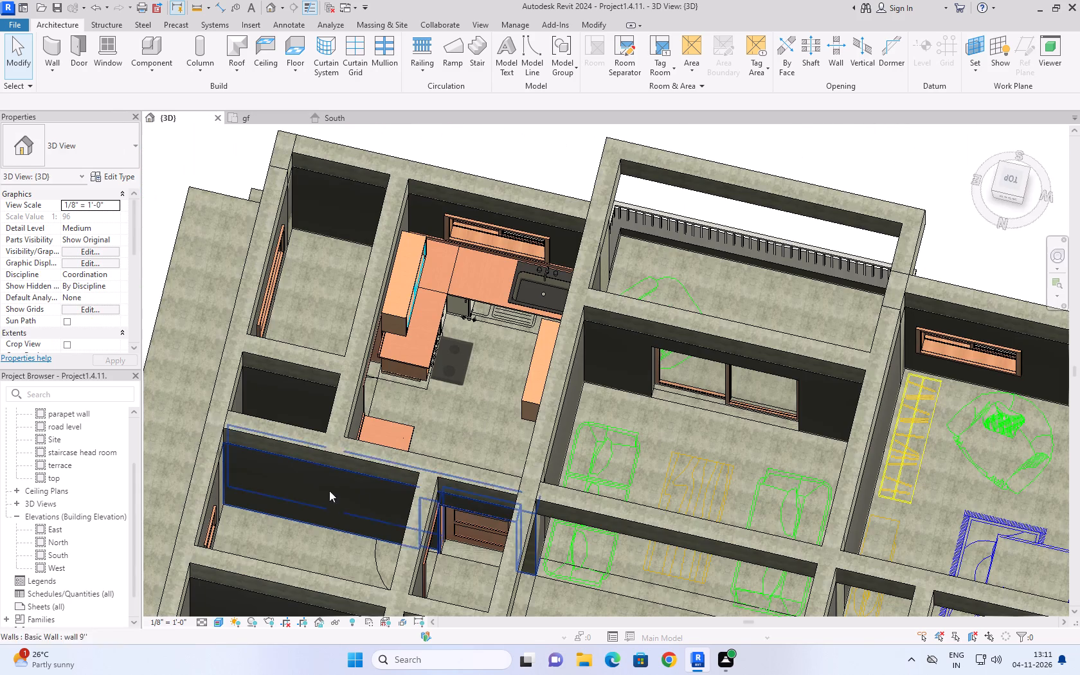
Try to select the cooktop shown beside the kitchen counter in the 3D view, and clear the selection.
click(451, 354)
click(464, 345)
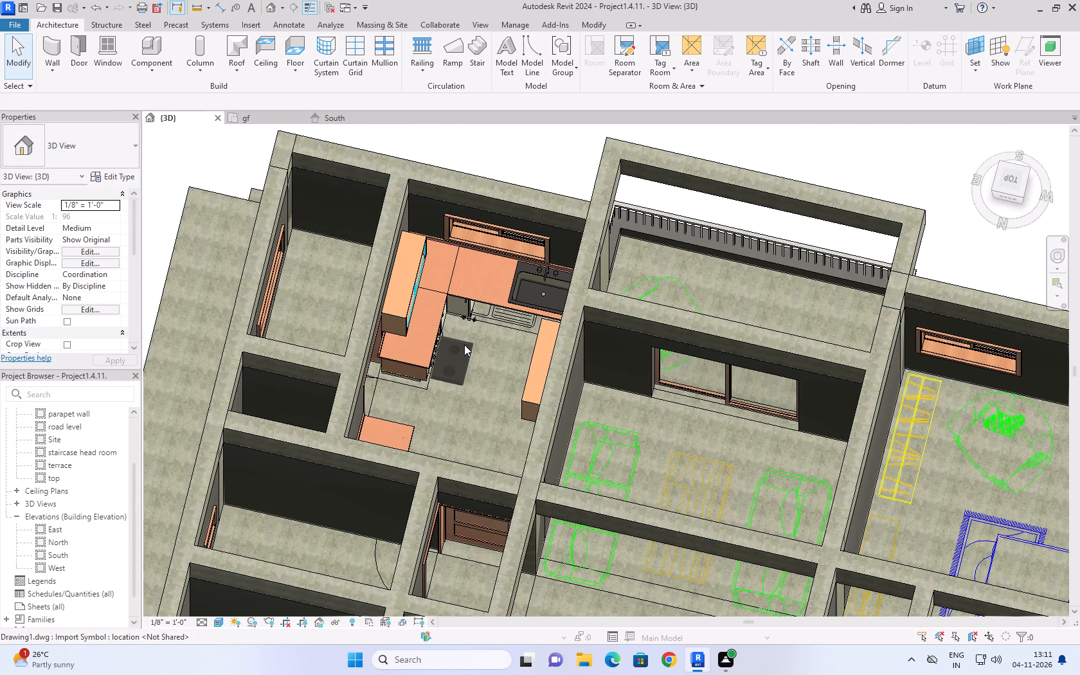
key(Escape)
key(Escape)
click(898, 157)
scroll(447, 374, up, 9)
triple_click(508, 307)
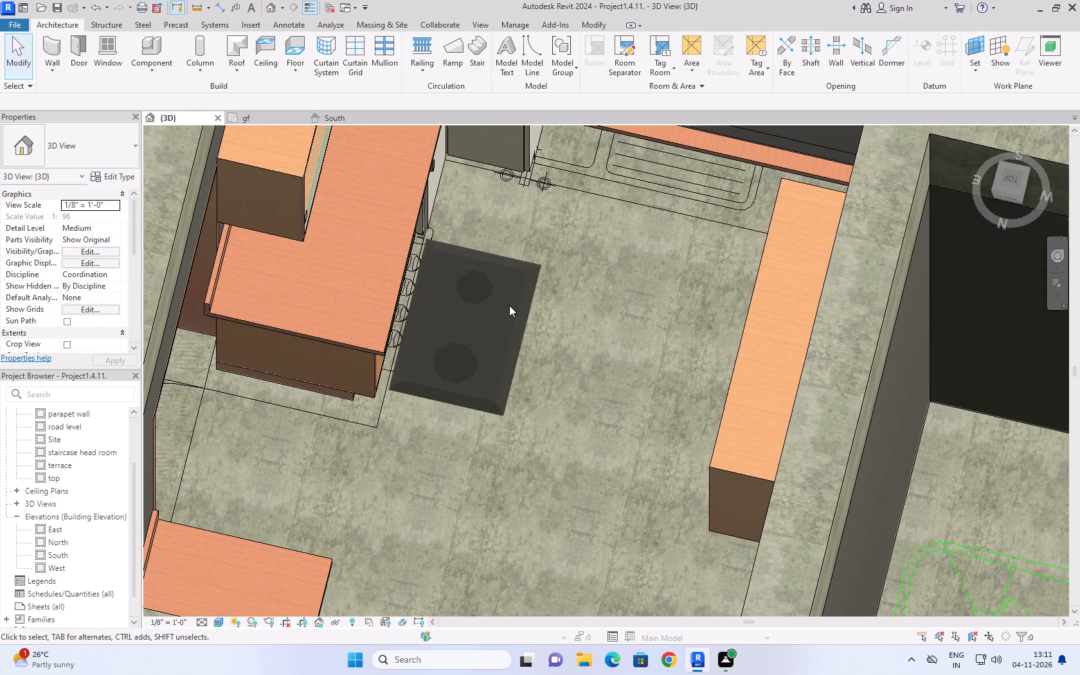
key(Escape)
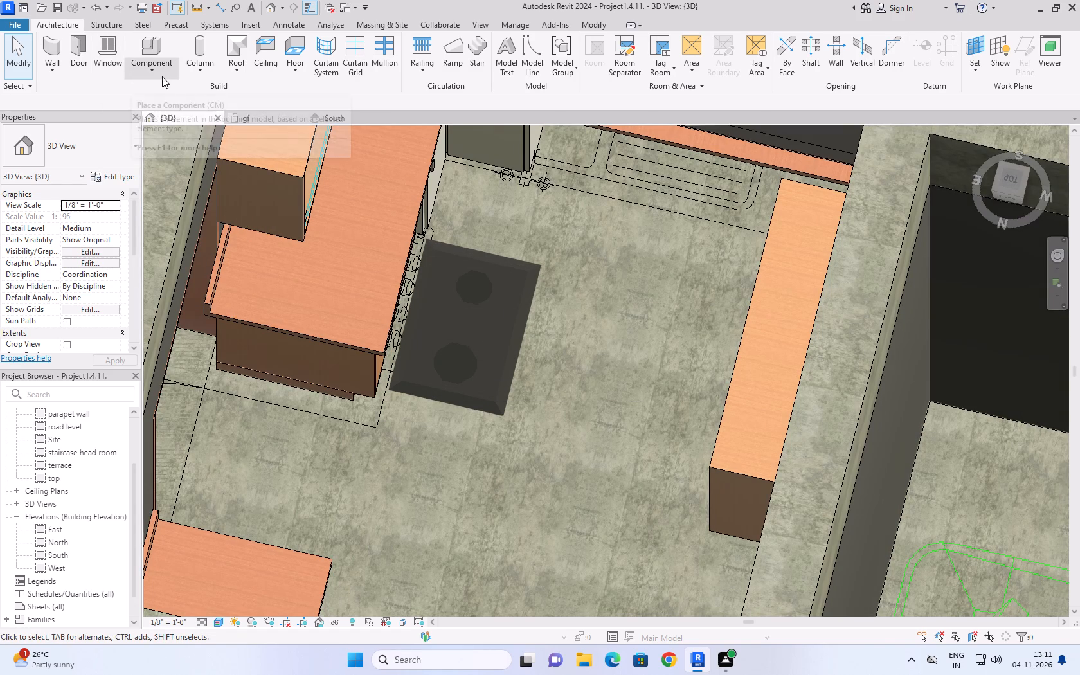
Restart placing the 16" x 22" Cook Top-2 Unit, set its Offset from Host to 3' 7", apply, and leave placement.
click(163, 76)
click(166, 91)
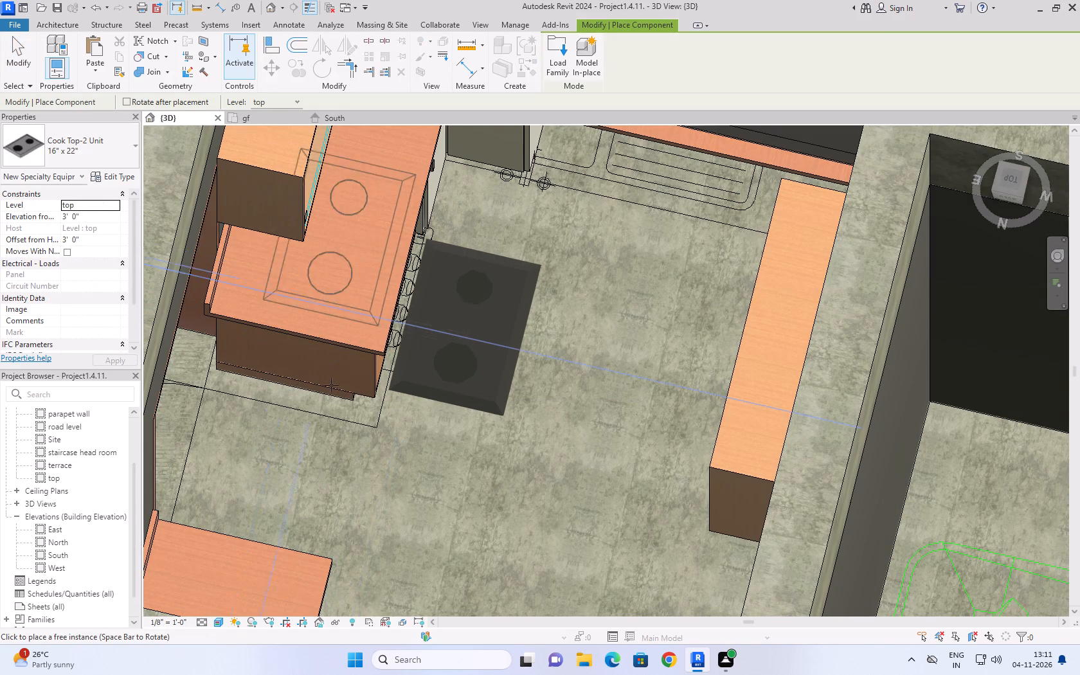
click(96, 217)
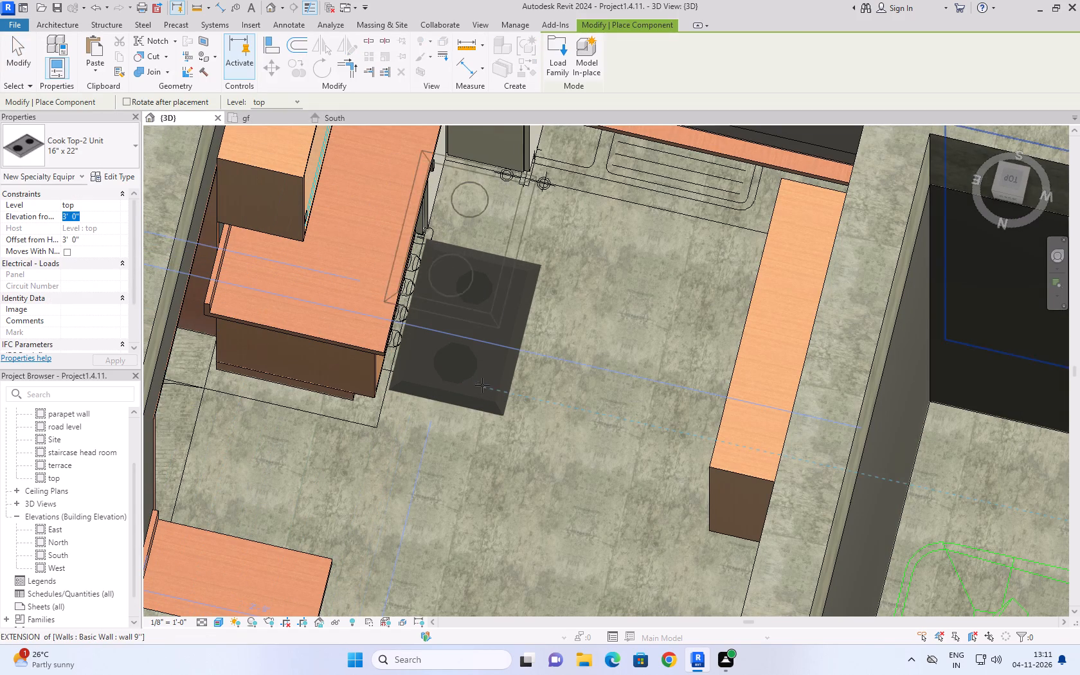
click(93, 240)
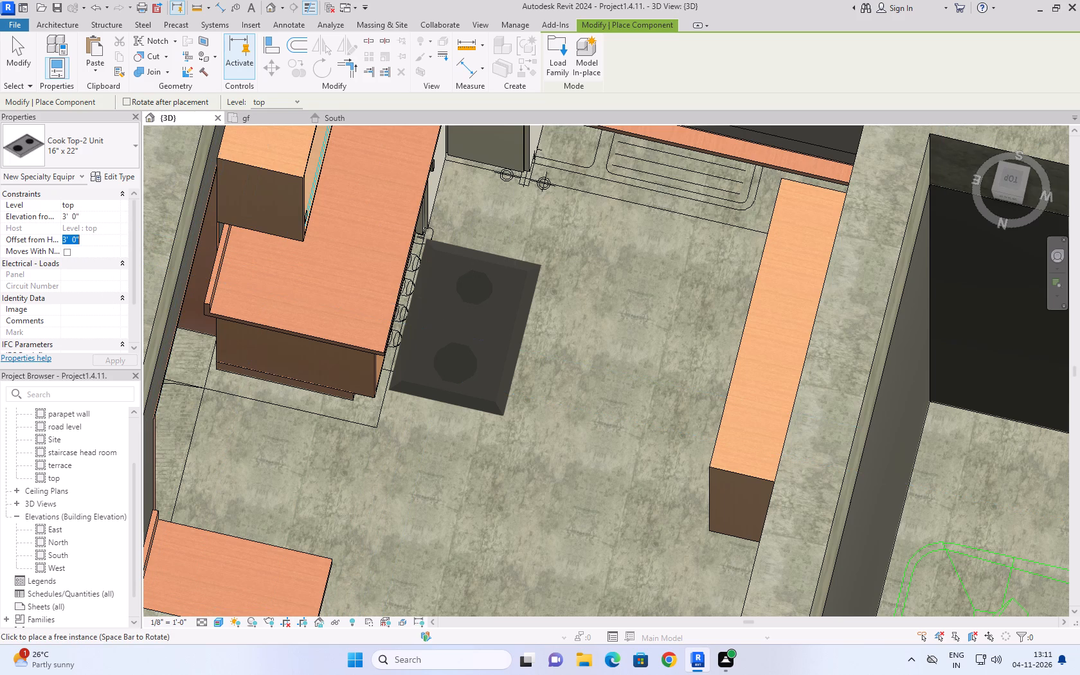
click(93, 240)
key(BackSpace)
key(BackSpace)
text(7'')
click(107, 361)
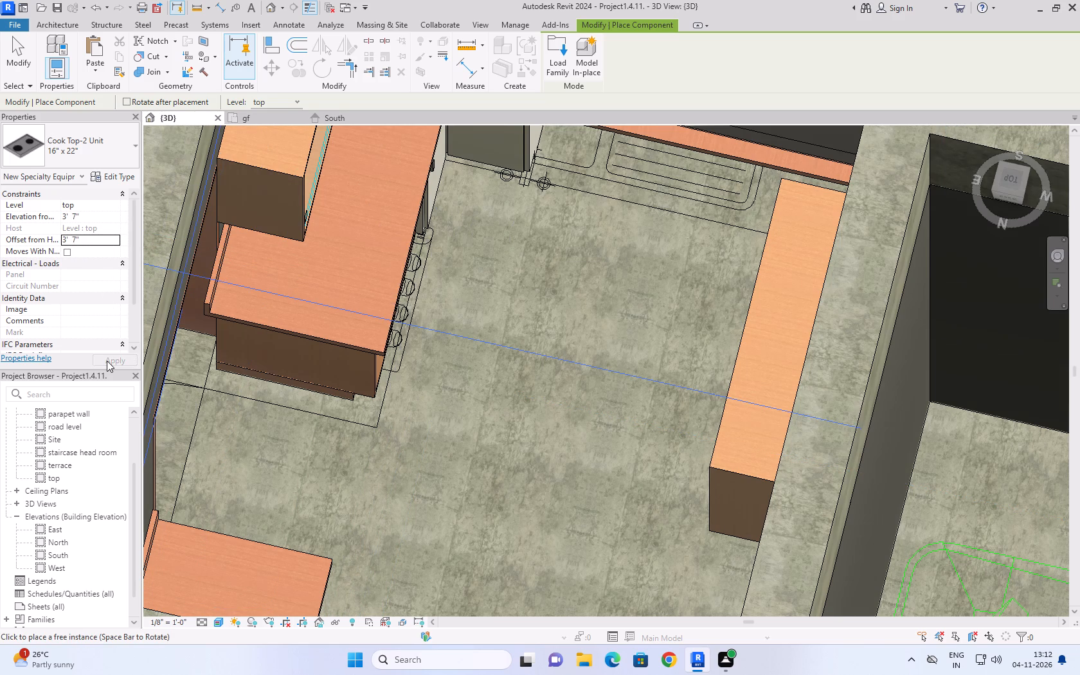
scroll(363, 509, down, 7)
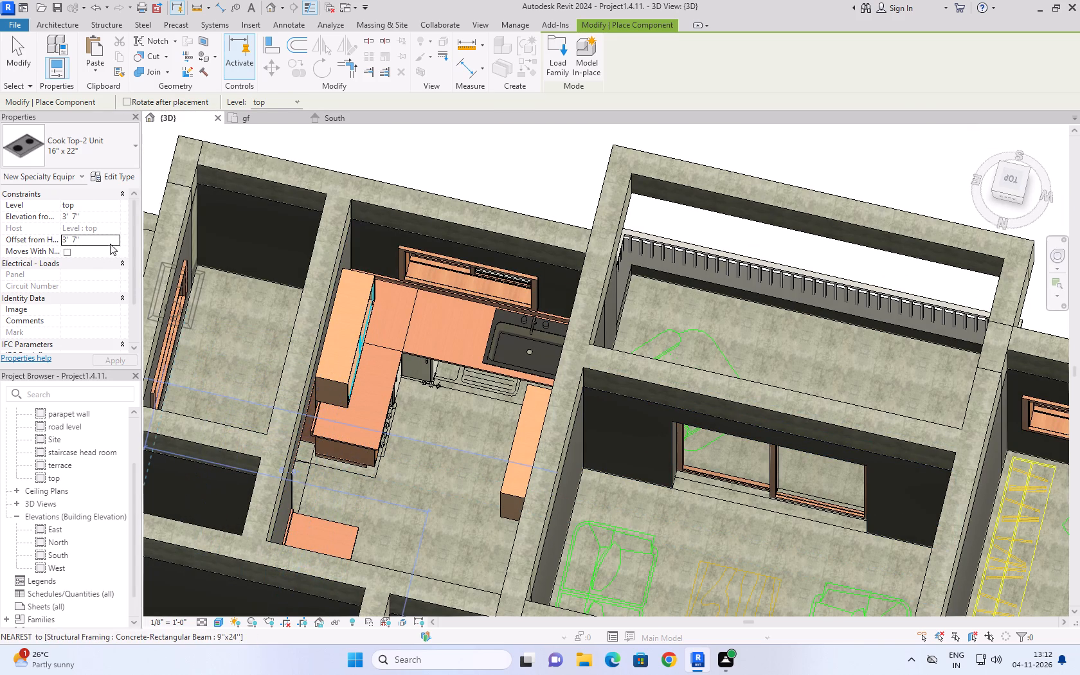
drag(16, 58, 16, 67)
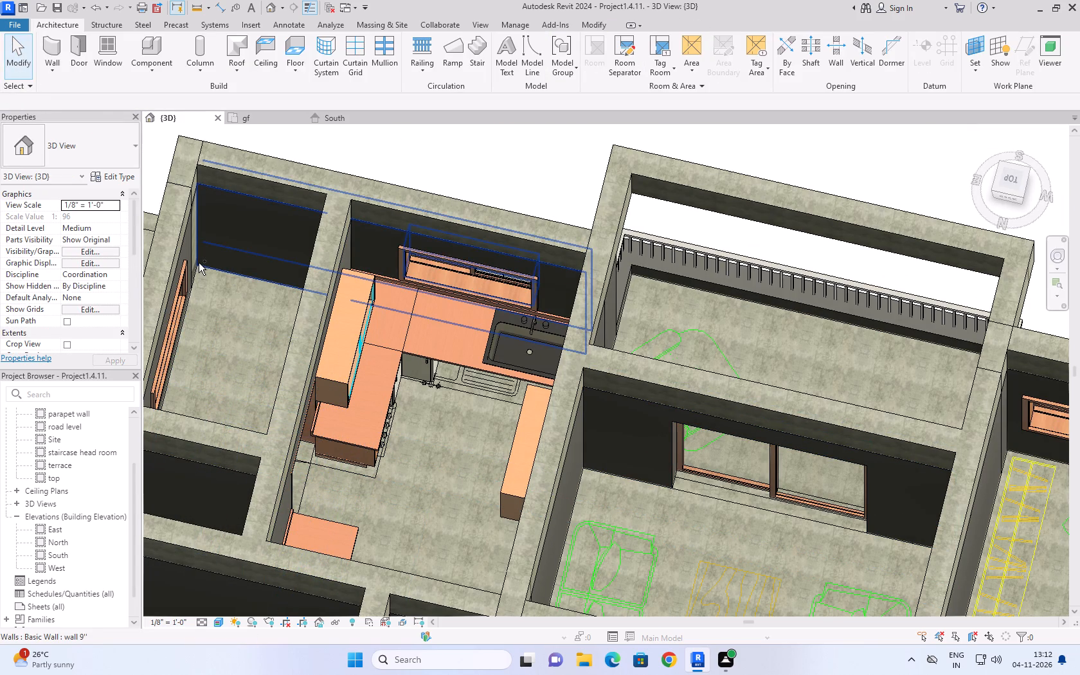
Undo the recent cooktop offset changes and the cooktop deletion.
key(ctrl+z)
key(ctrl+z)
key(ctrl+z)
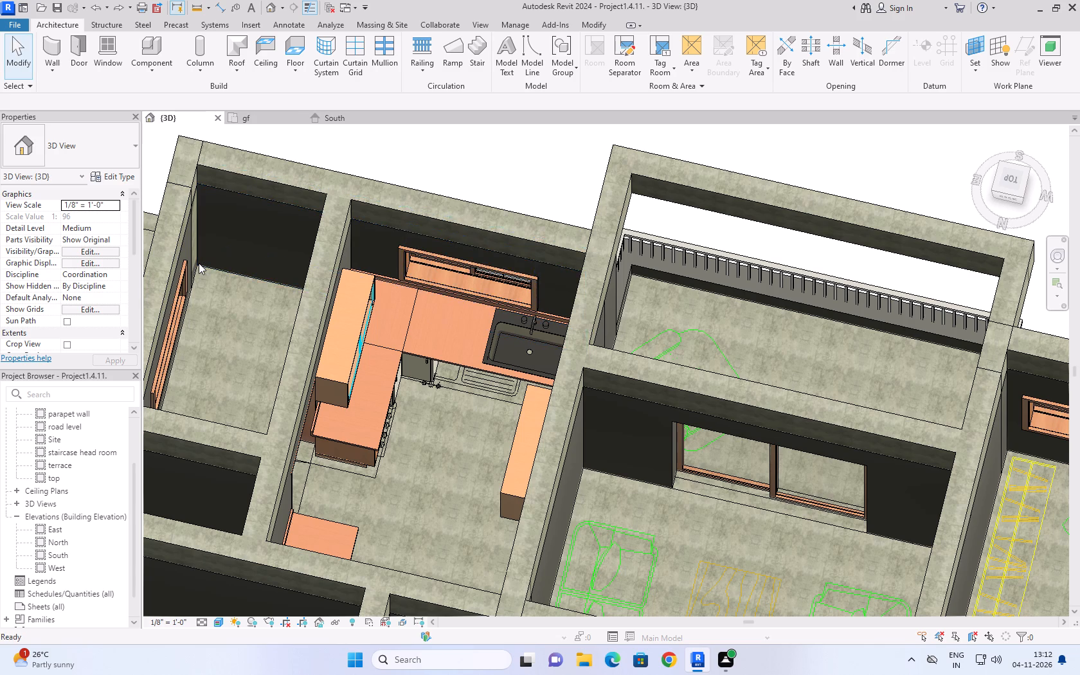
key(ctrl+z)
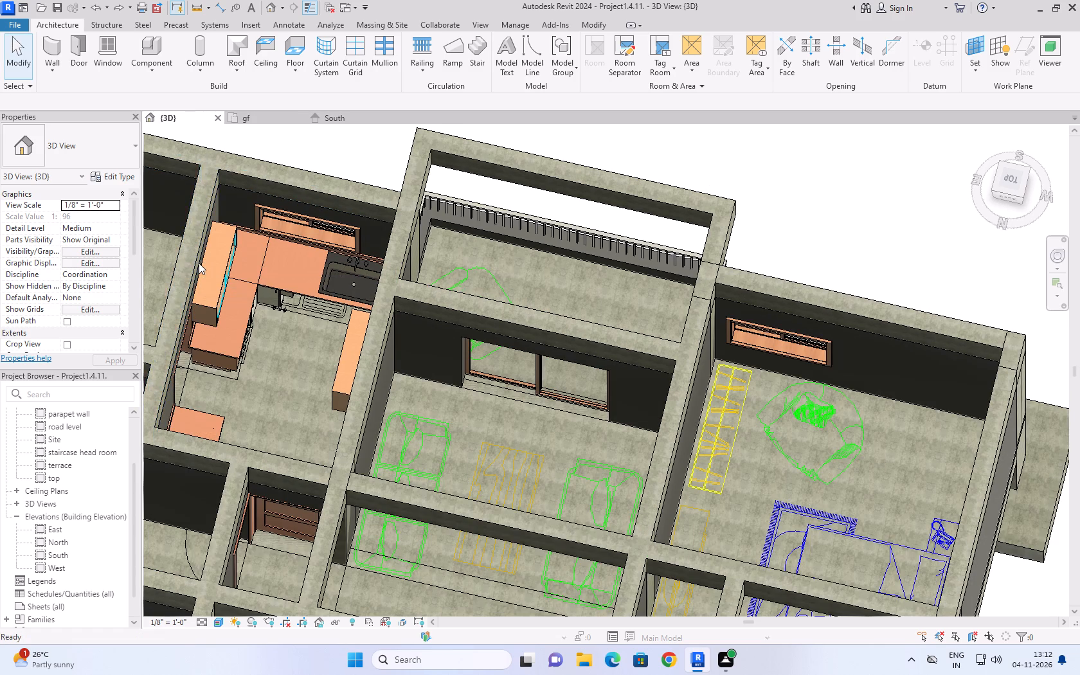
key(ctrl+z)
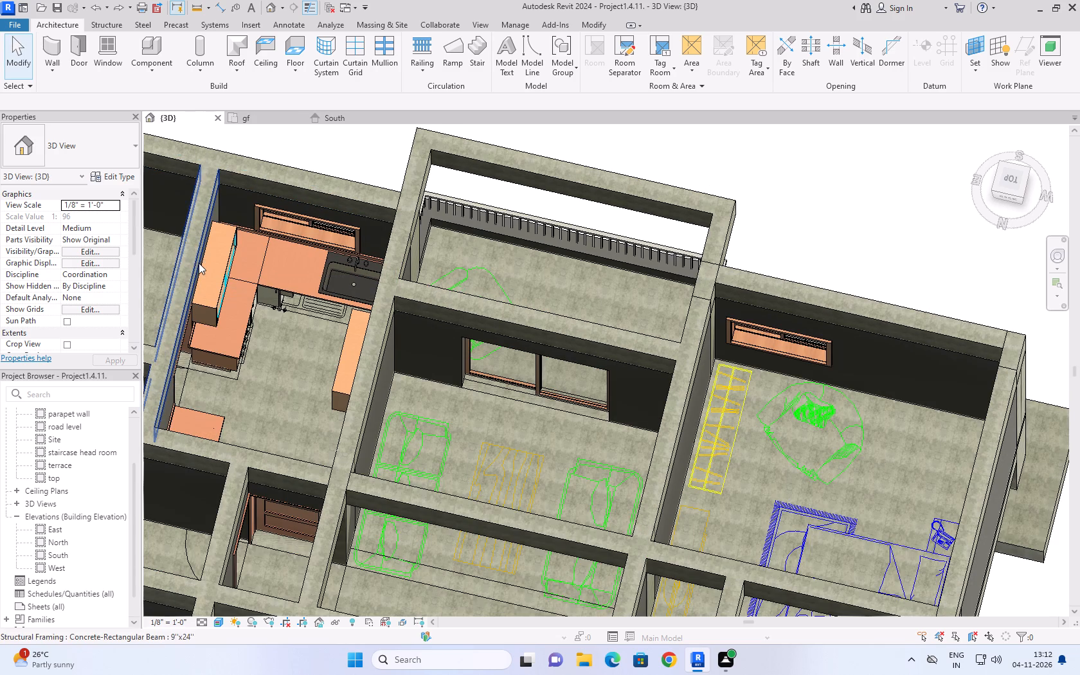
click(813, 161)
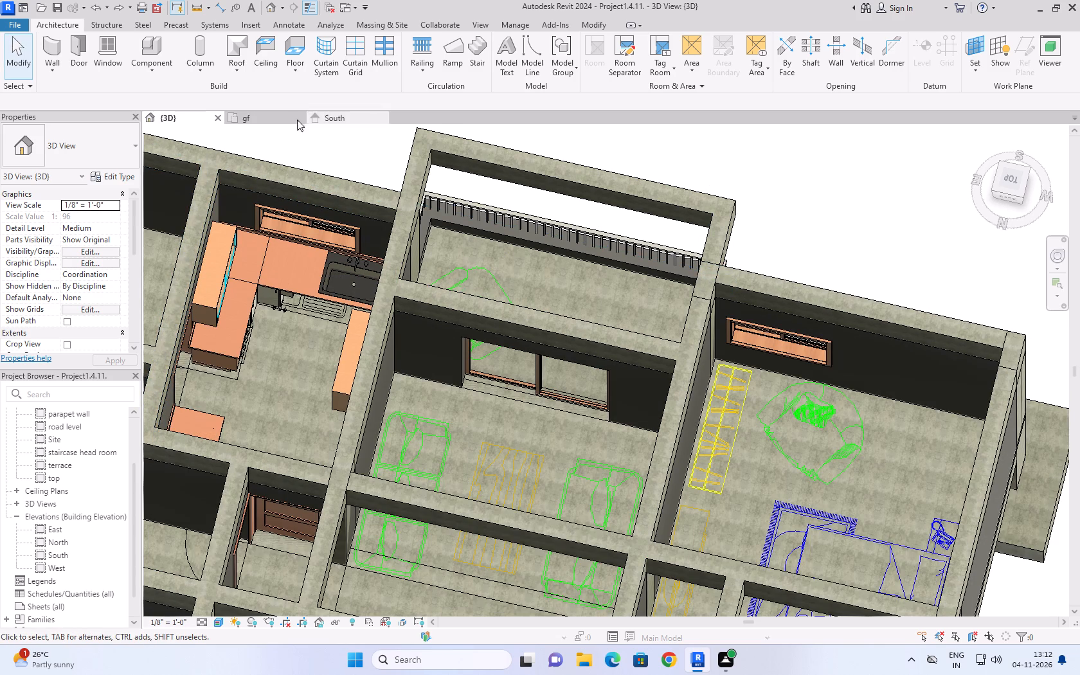
Check the cooktop and kitchen counter in the gf plan, return to the 3D view, and clear the selection.
click(261, 113)
scroll(595, 404, down, 3)
scroll(743, 445, up, 4)
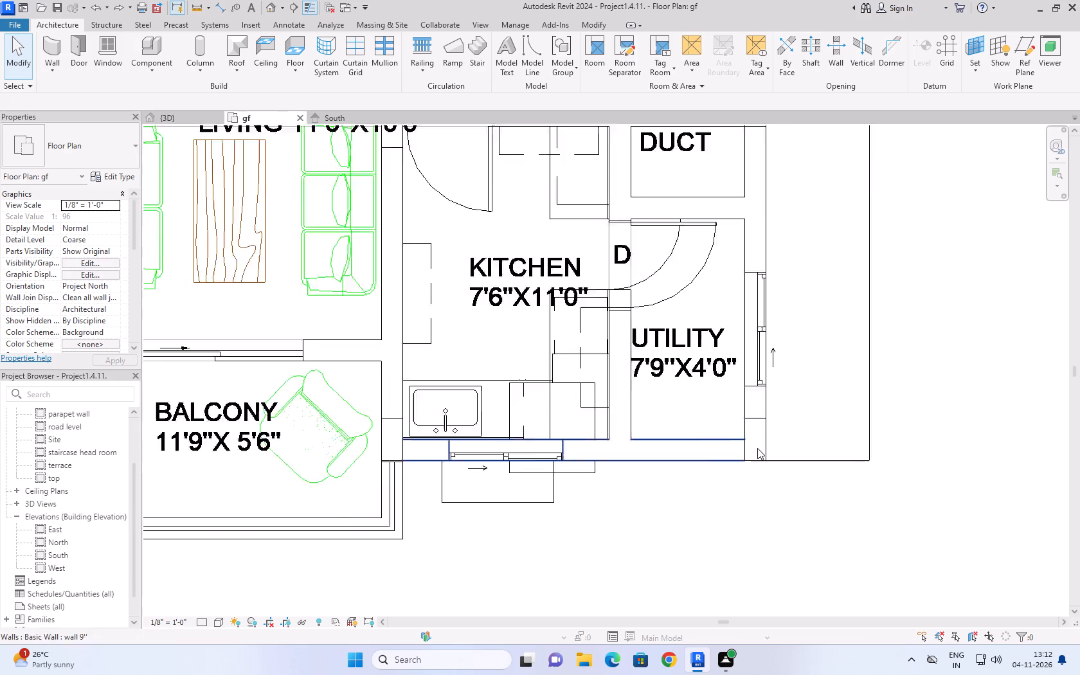
click(411, 274)
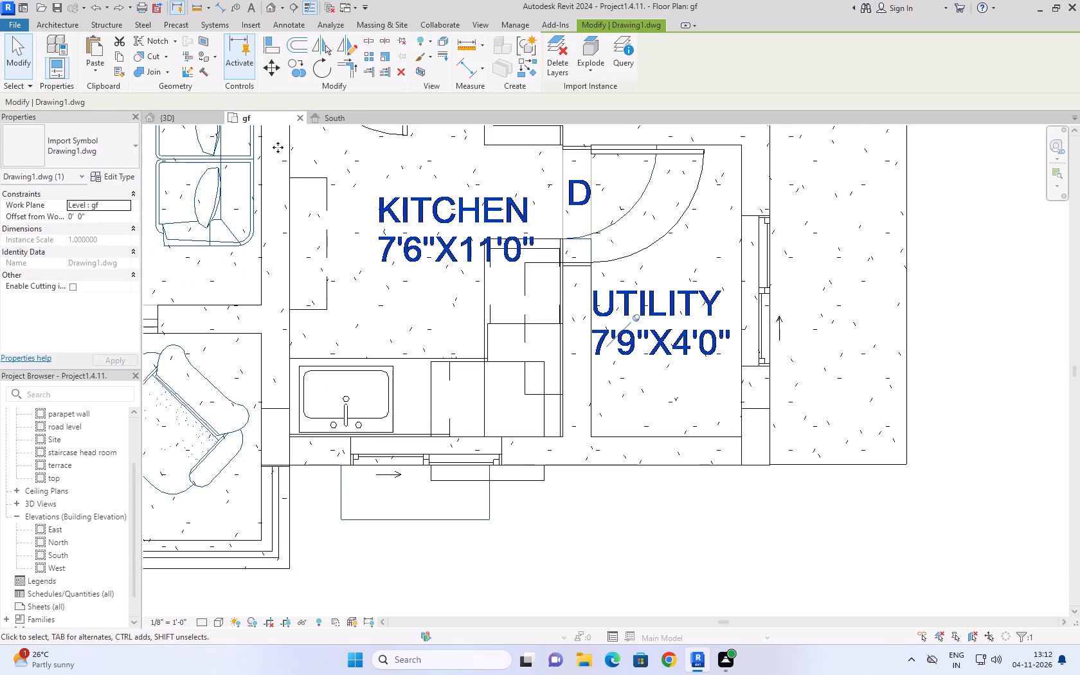
click(180, 112)
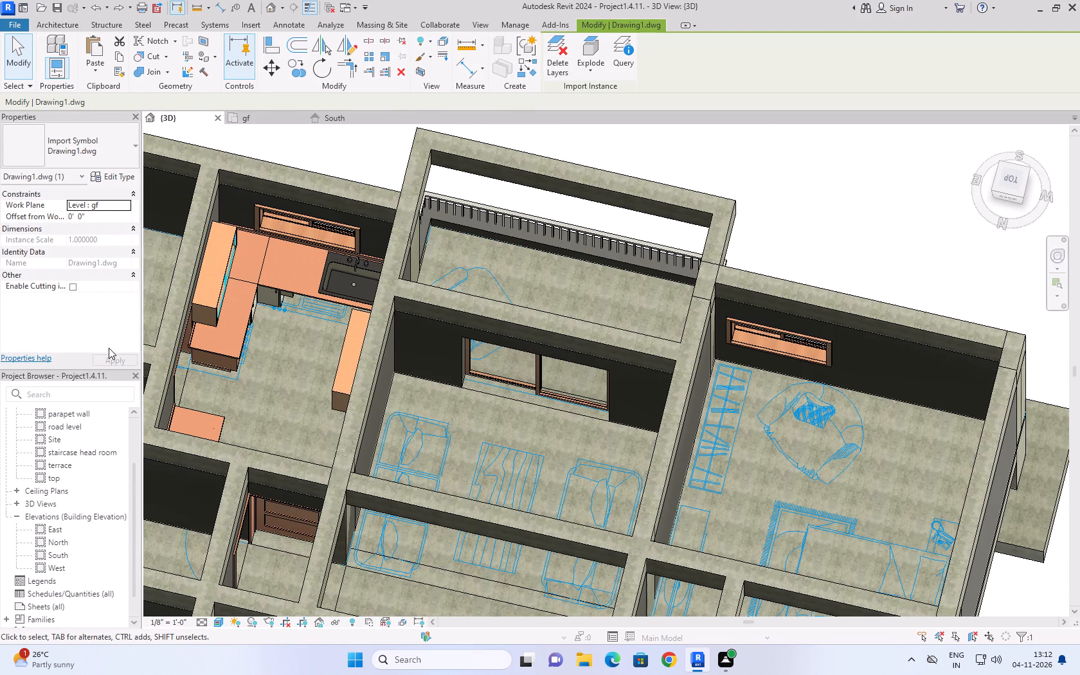
click(32, 51)
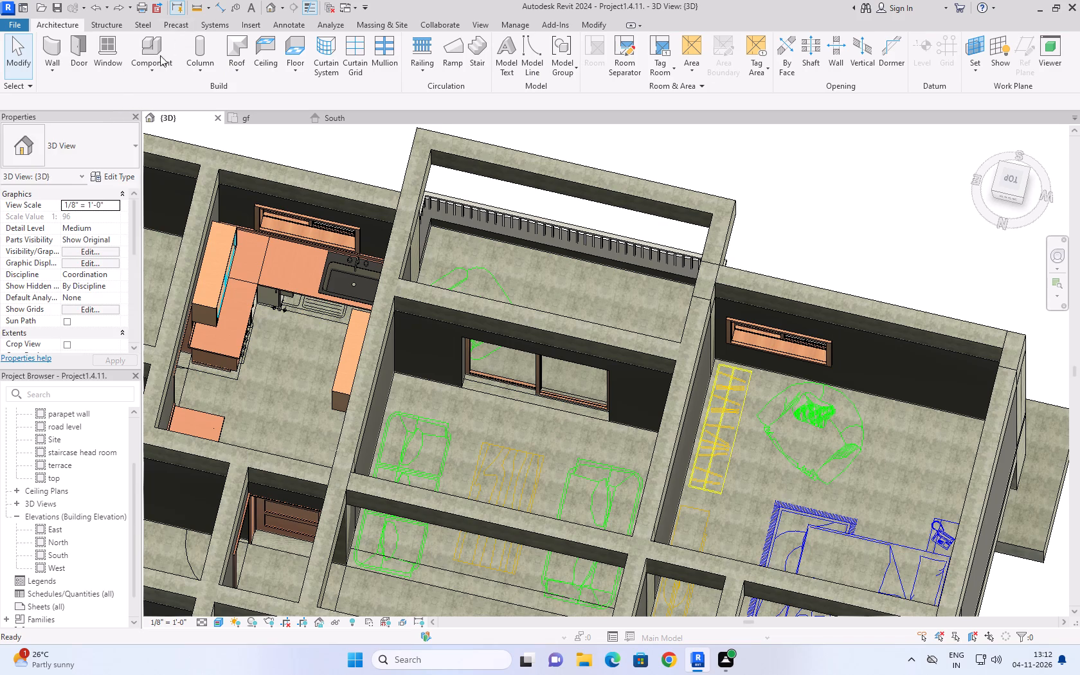
Place a 12" x 18" Cook Top-2 Unit on the kitchen counter beside the utility wall in the gf plan, and return to 3D.
click(148, 69)
click(151, 97)
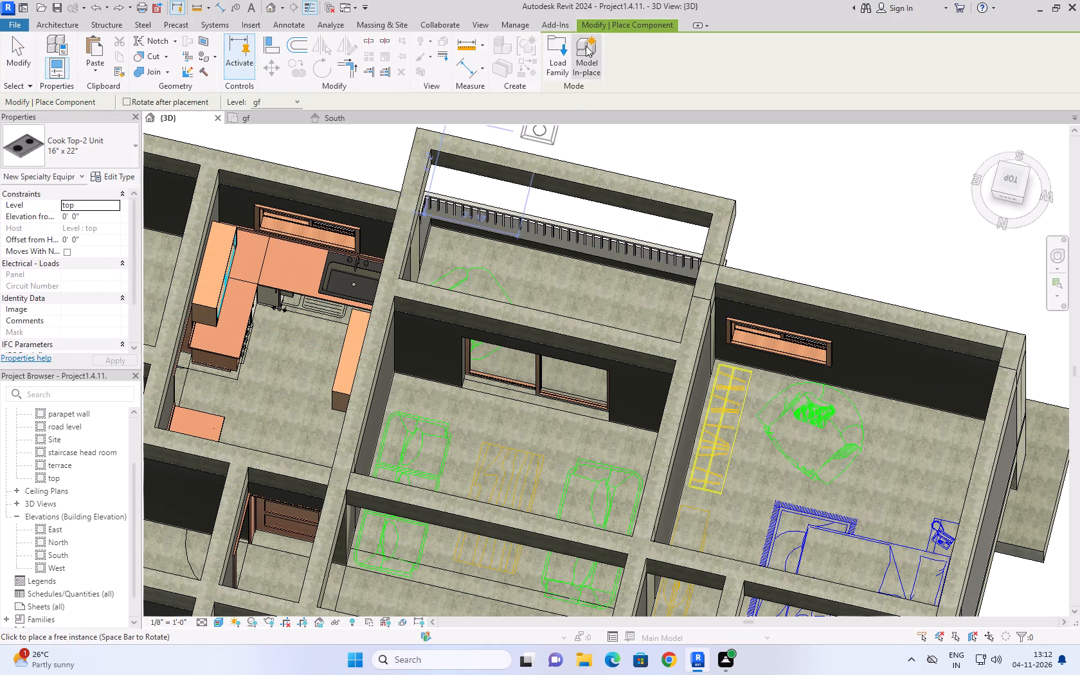
click(123, 154)
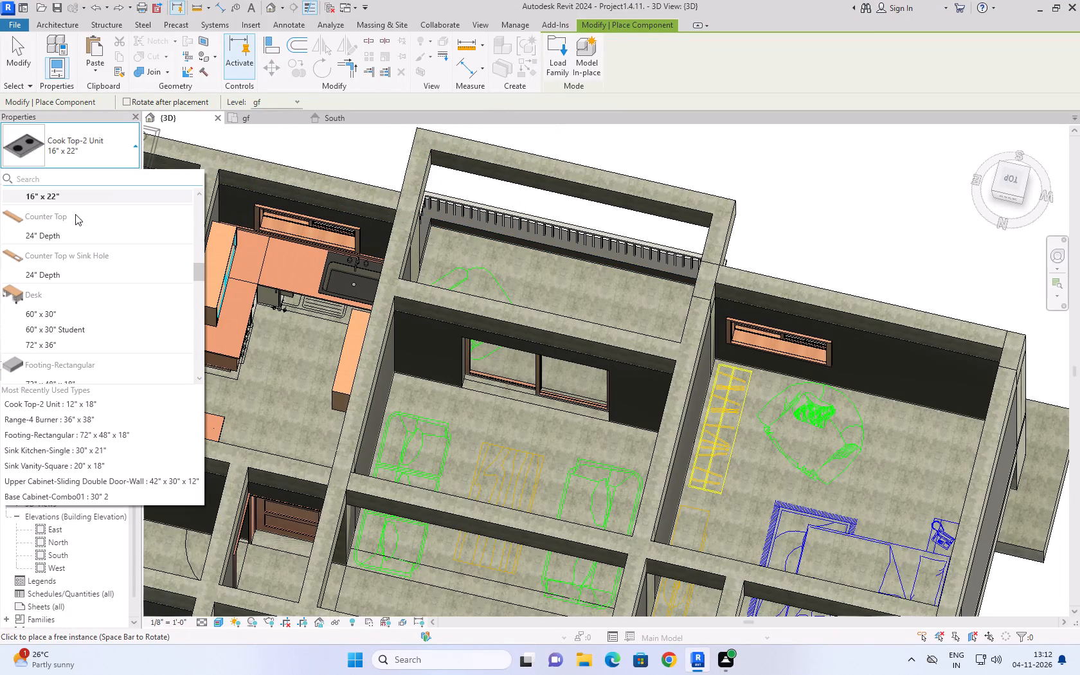
scroll(51, 199, up, 4)
scroll(55, 251, up, 2)
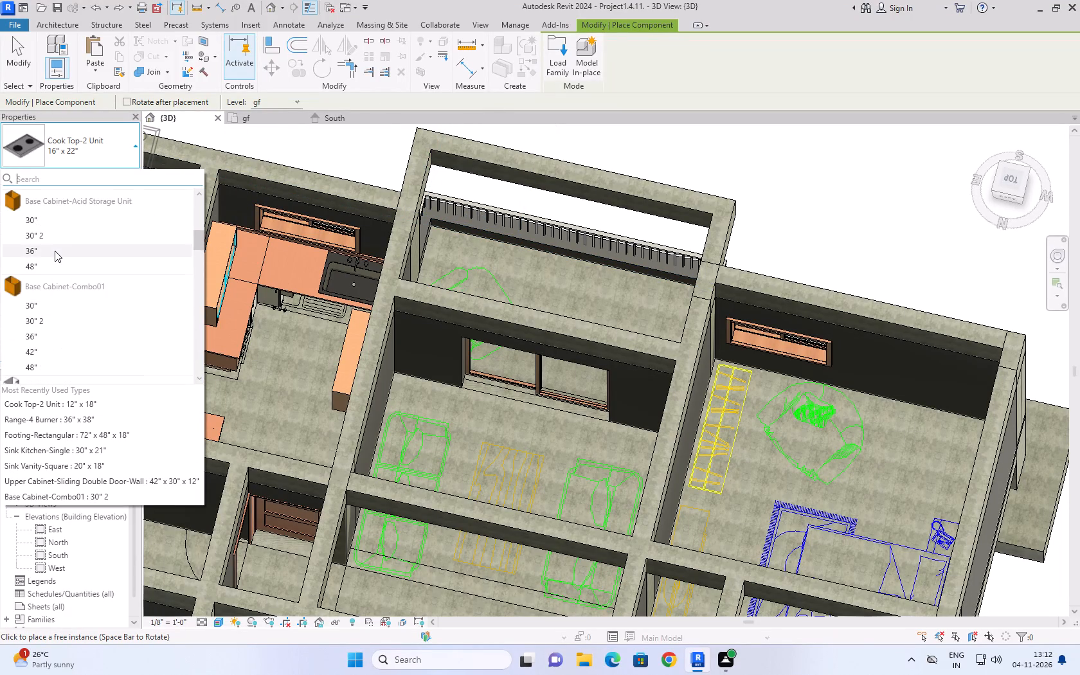
scroll(55, 251, up, 5)
scroll(55, 251, down, 9)
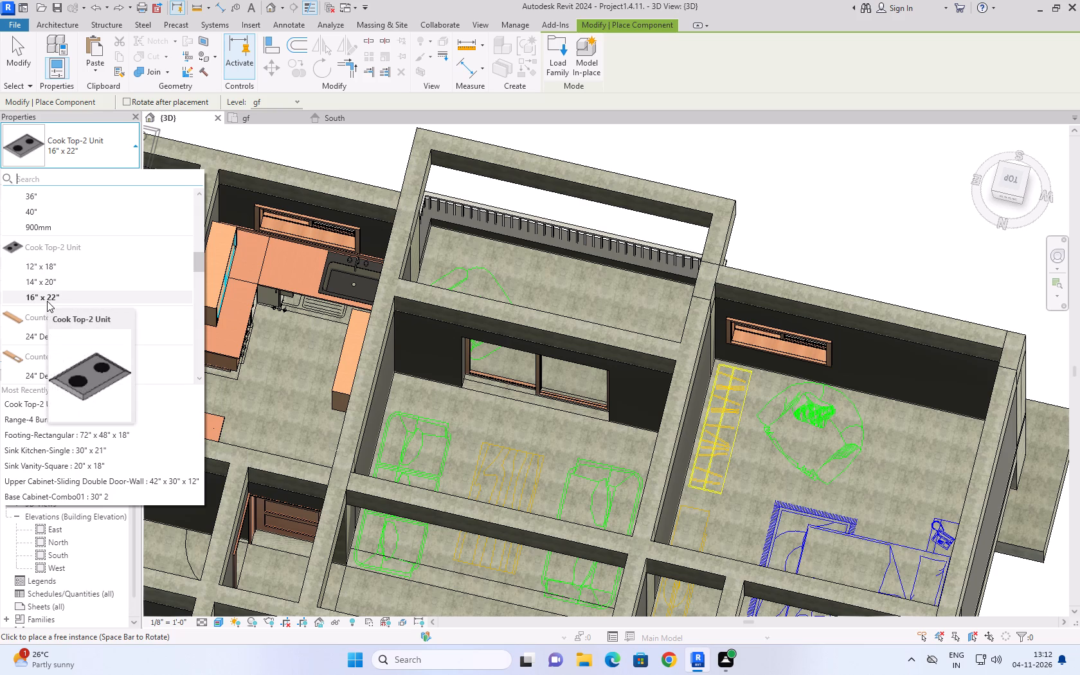
click(42, 264)
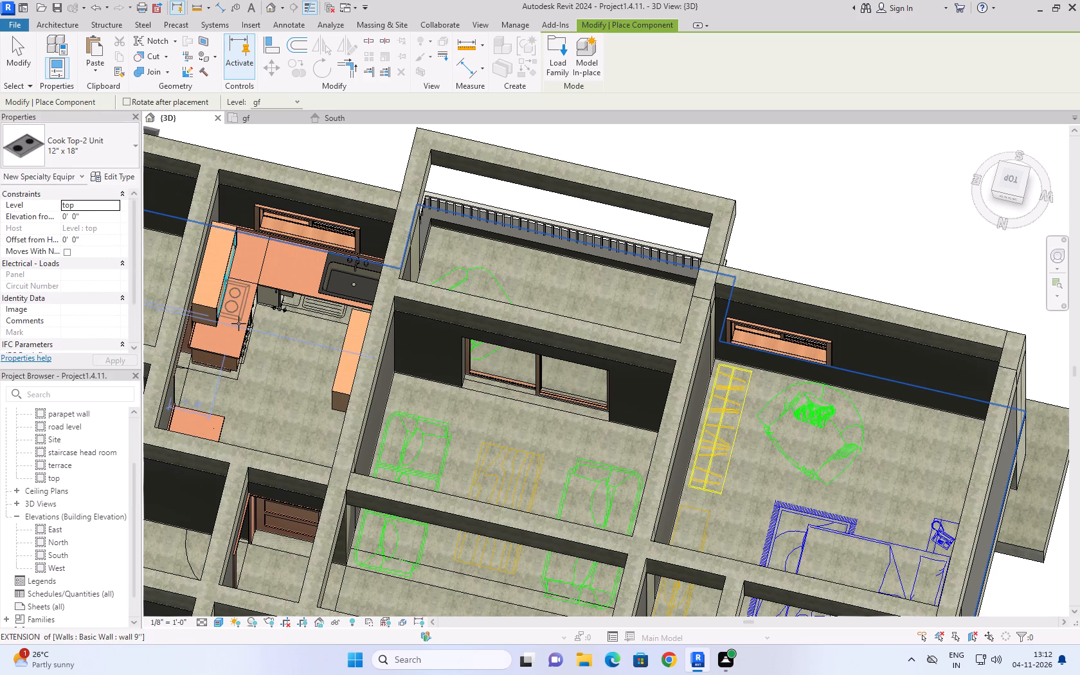
click(260, 122)
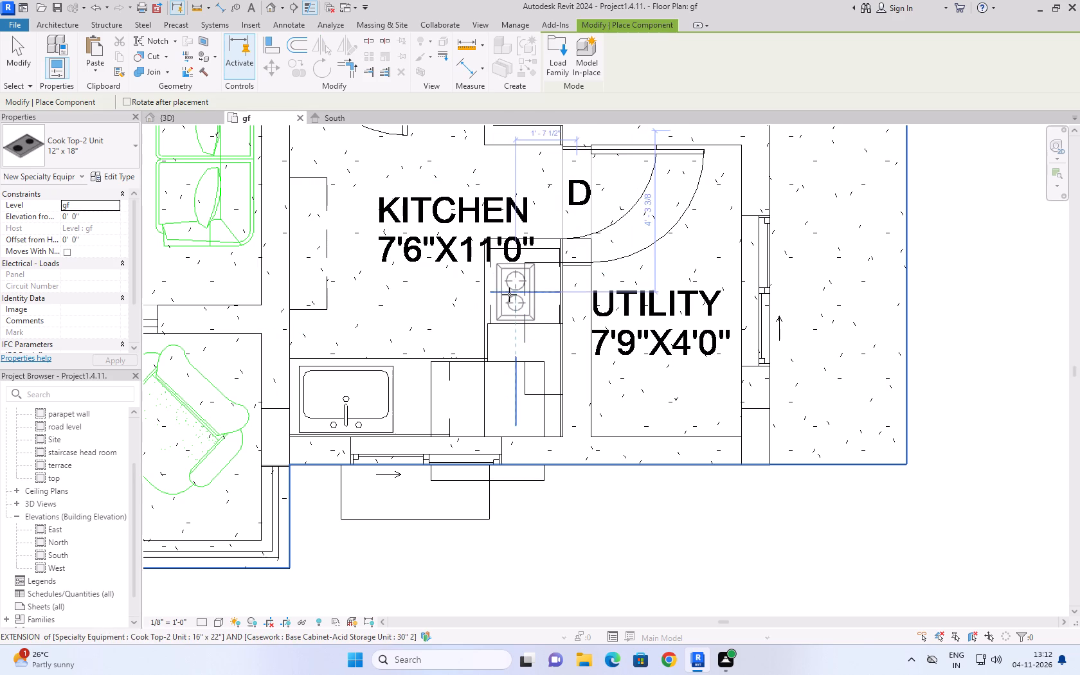
click(516, 294)
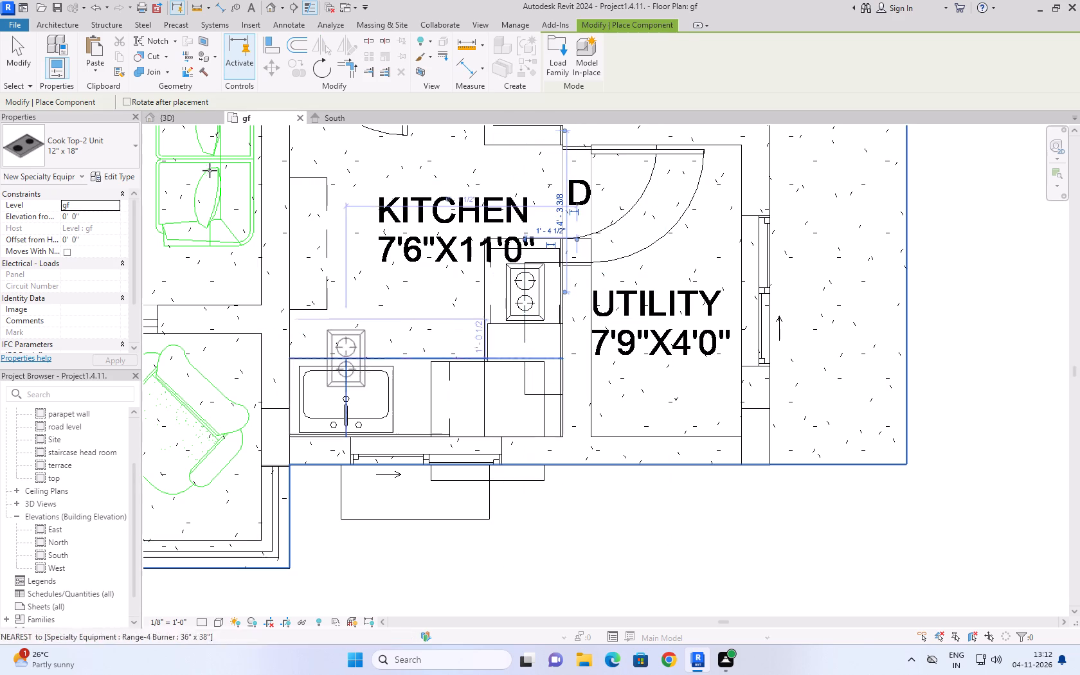
click(188, 116)
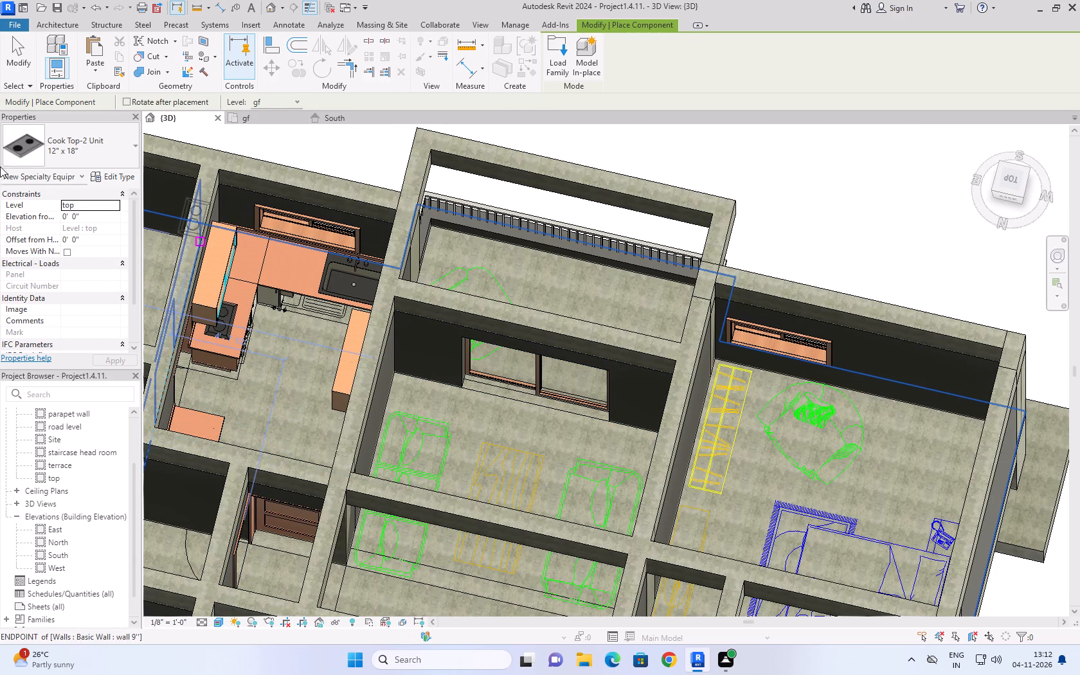
click(21, 60)
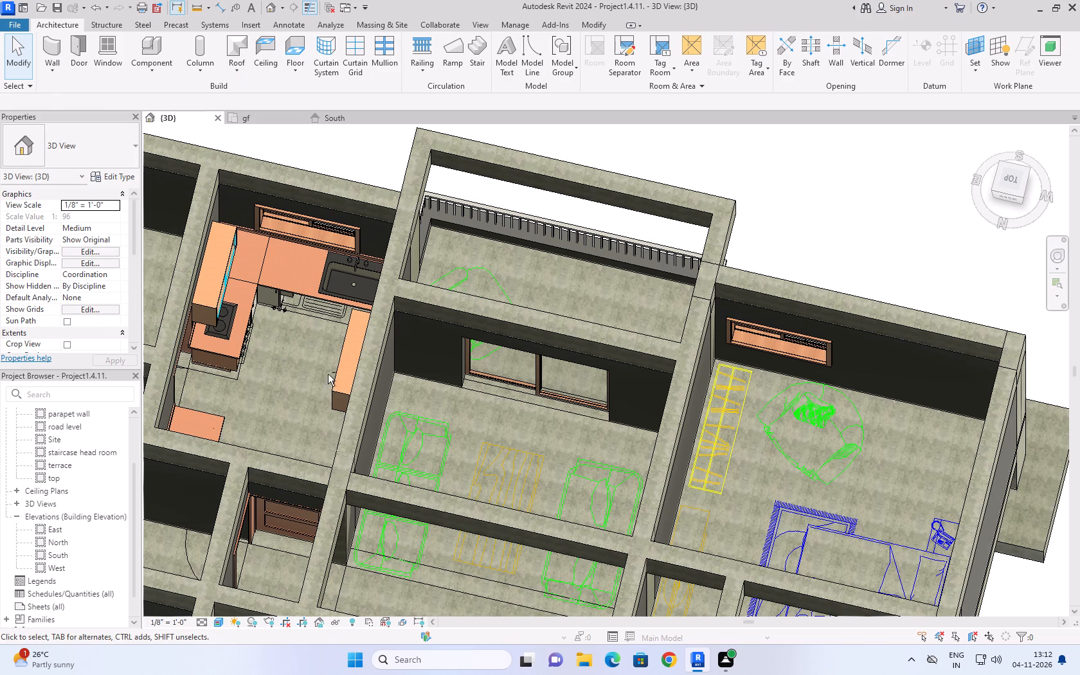
Nudge the new cooktop slightly along the counter's length, away from the counter's open end.
shift+middle_drag(328, 374, 214, 260)
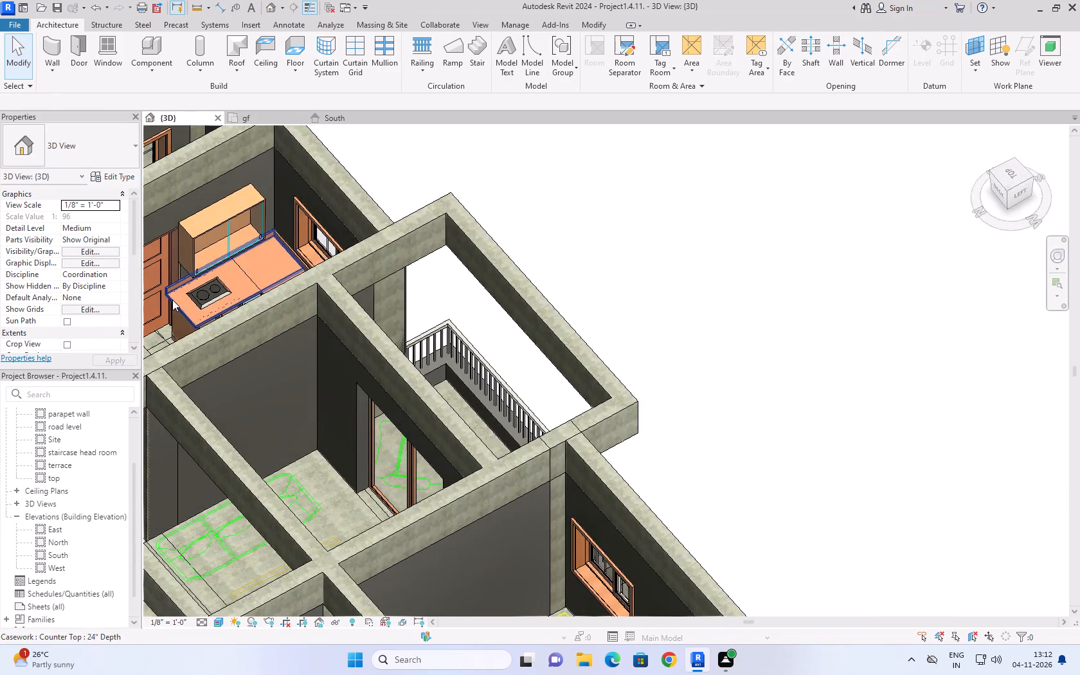
scroll(182, 290, up, 11)
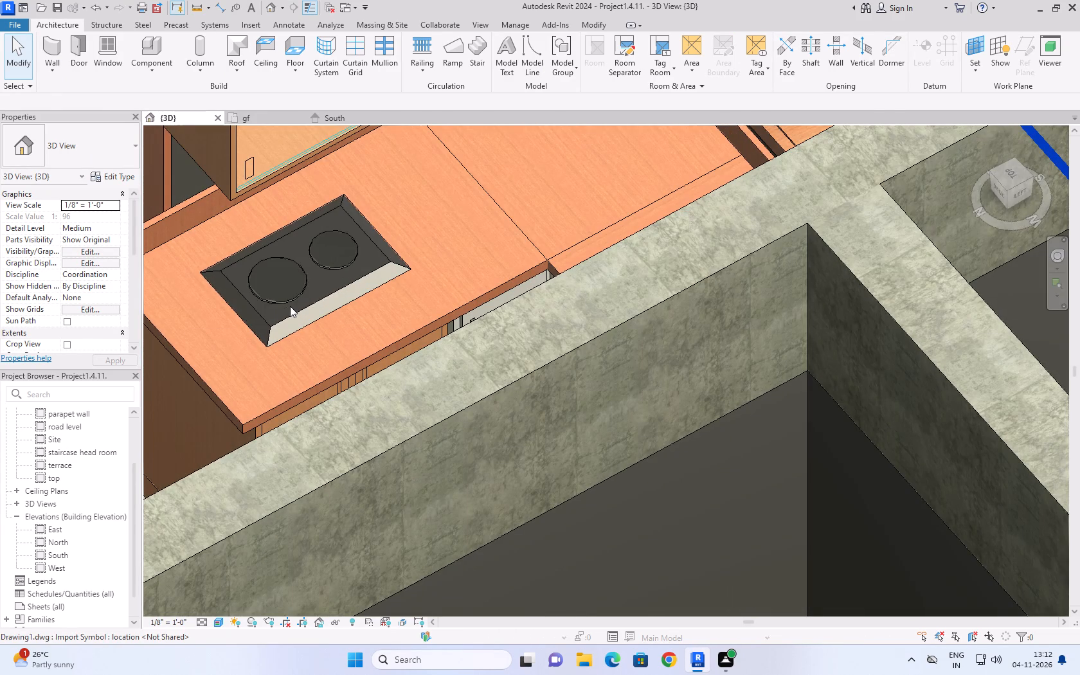
click(294, 312)
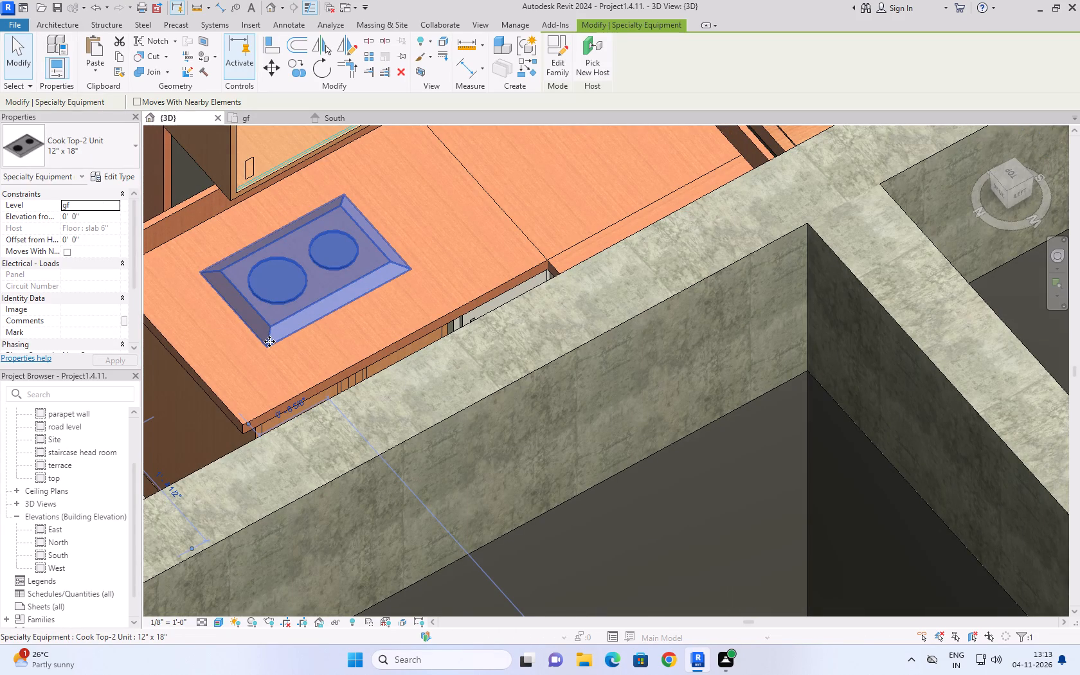
key(Right)
key(Right)
key(Right)
key(Right)
key(Right)
key(Right)
key(Right)
key(Right)
key(Right)
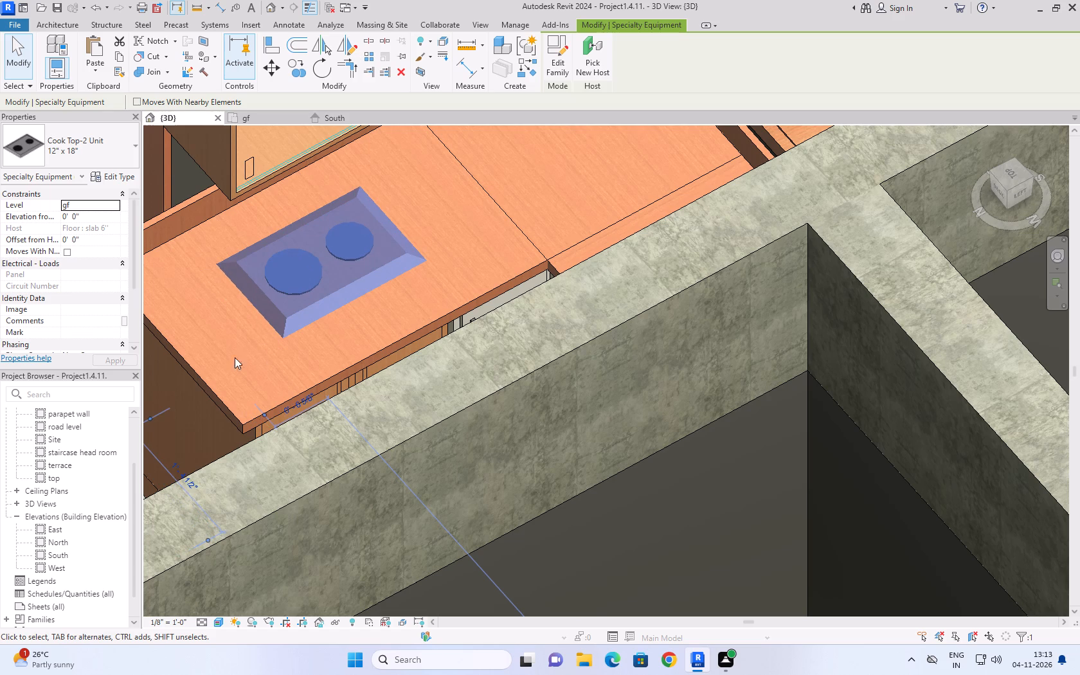
Duplicate the cooktop's 12" x 18" type under the suggested name, set its Depth to 2' 0", and clear the selection.
click(139, 186)
click(136, 183)
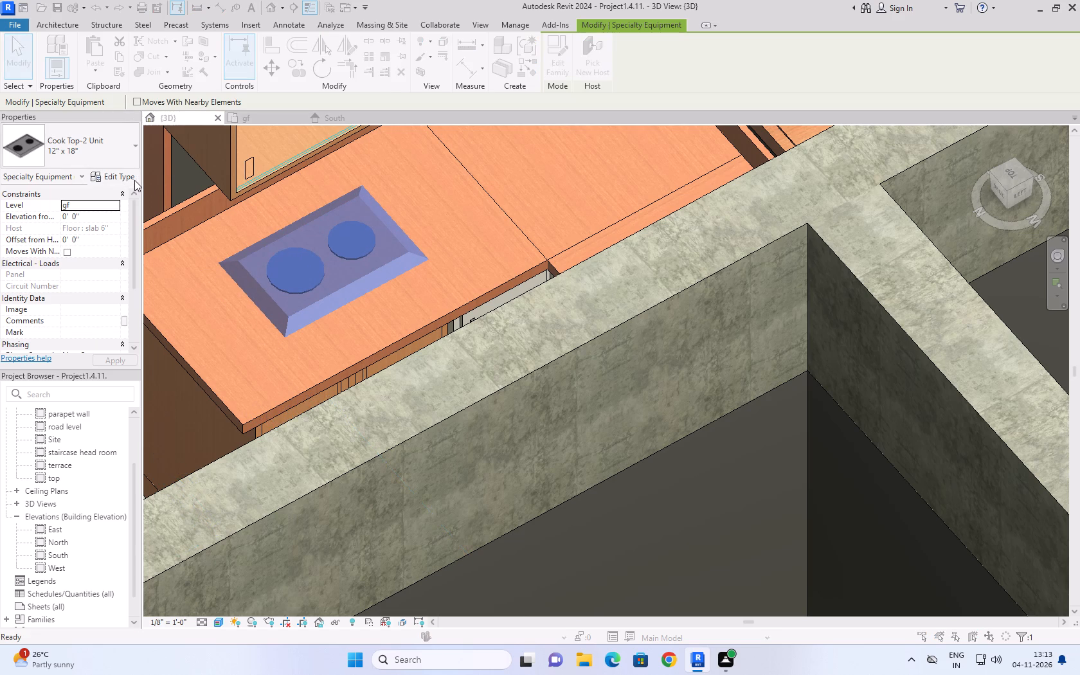
click(637, 179)
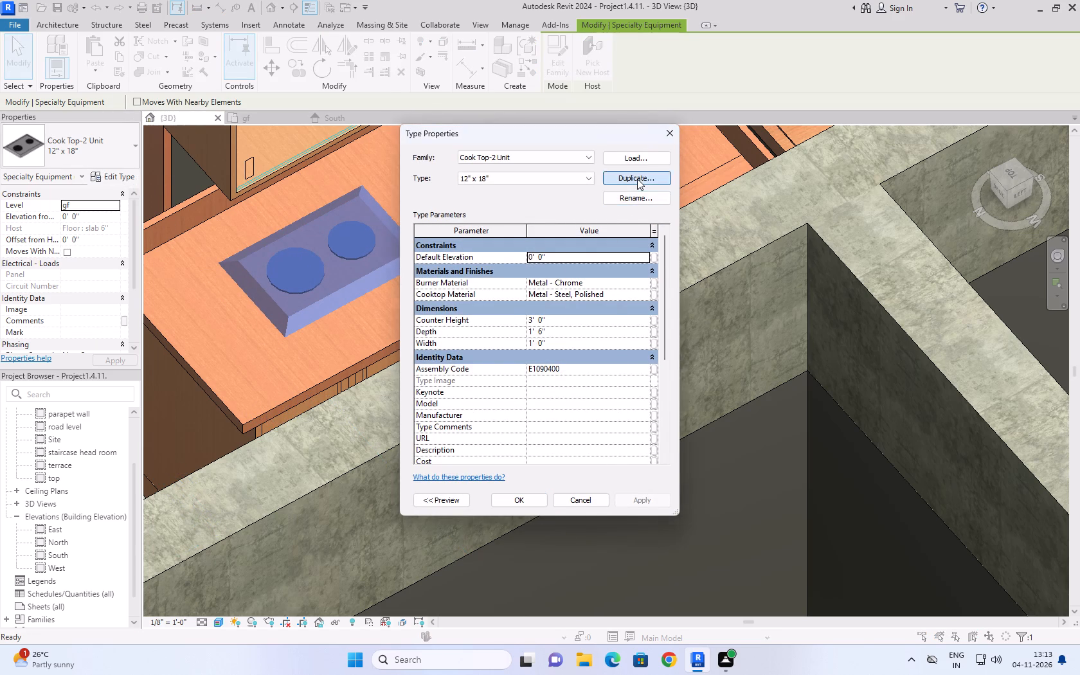
click(516, 349)
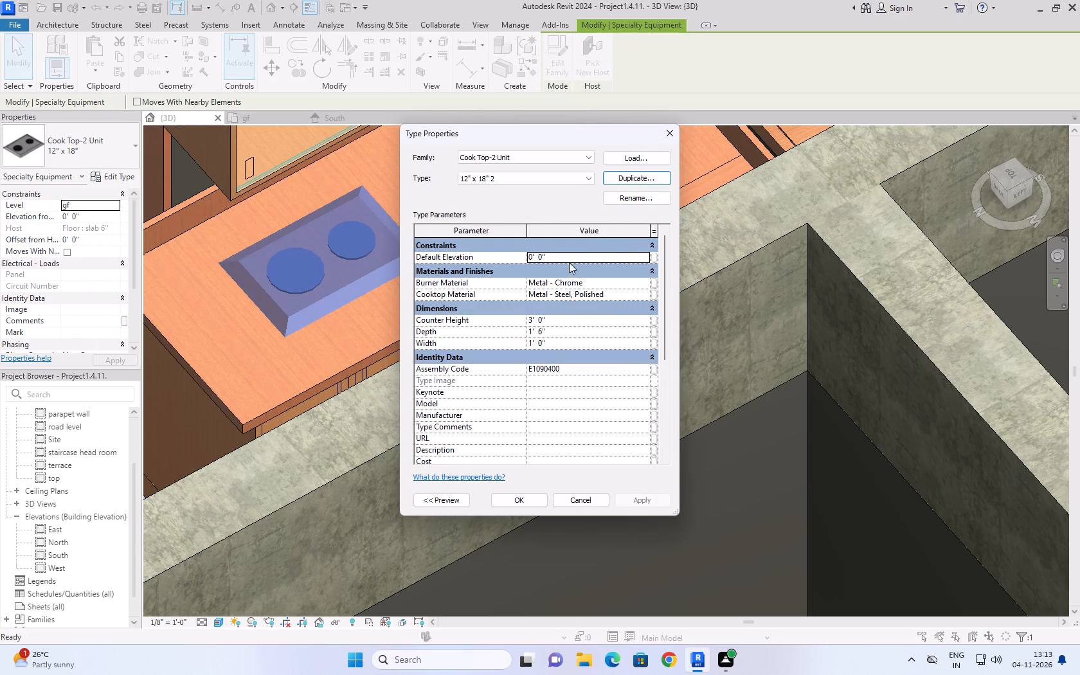
click(573, 341)
click(573, 341)
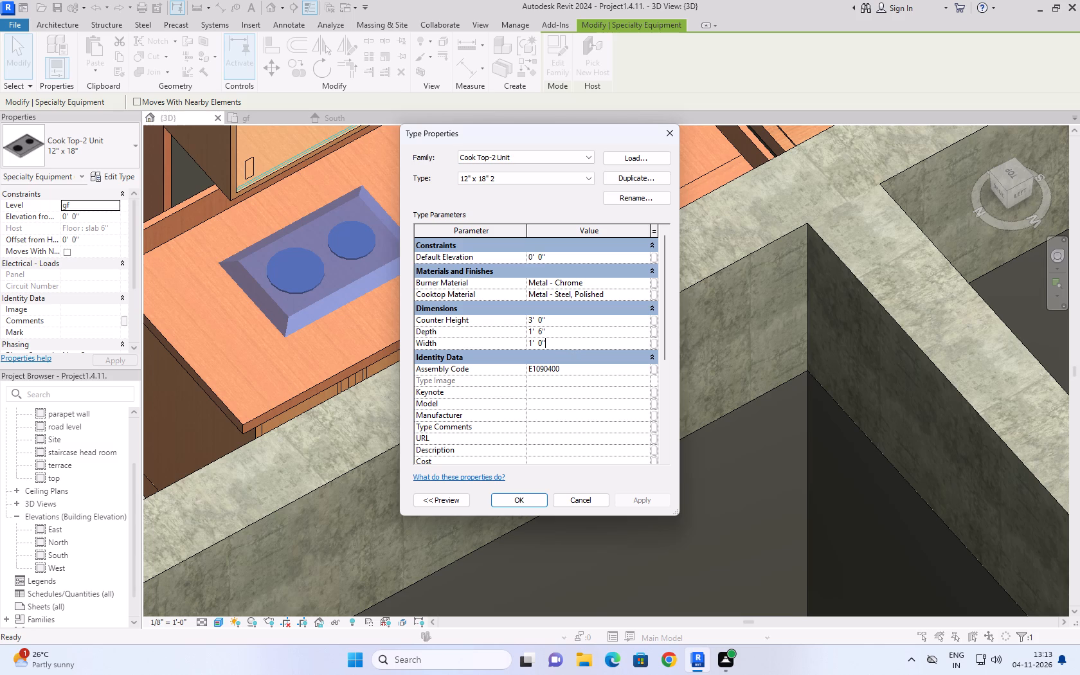
click(572, 334)
text(2')
click(632, 498)
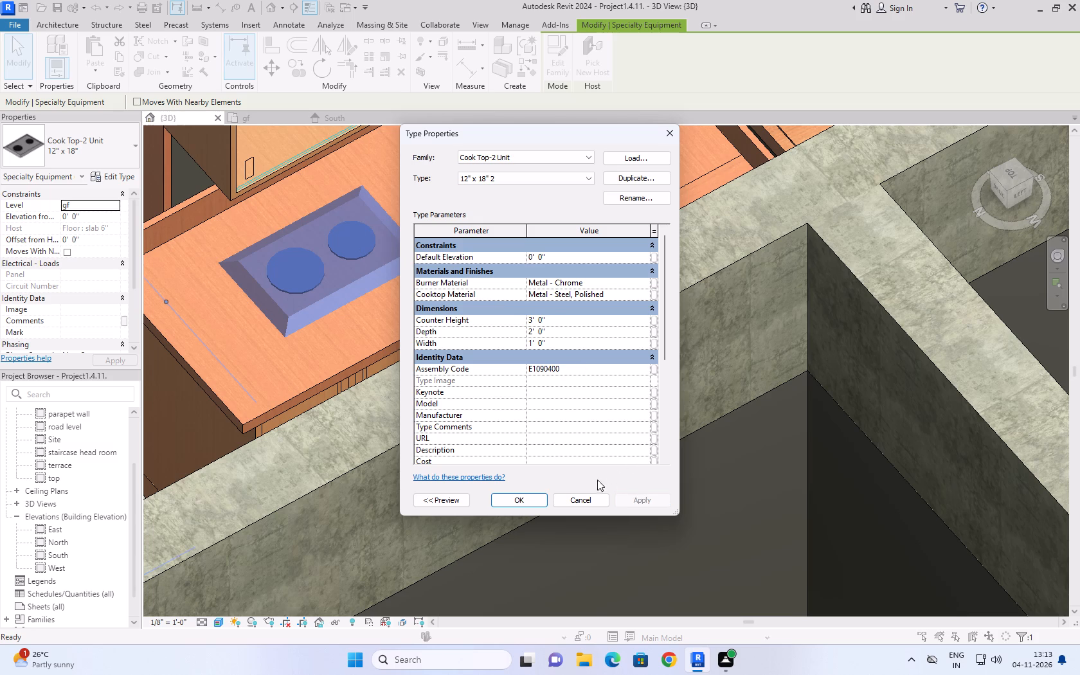
click(532, 498)
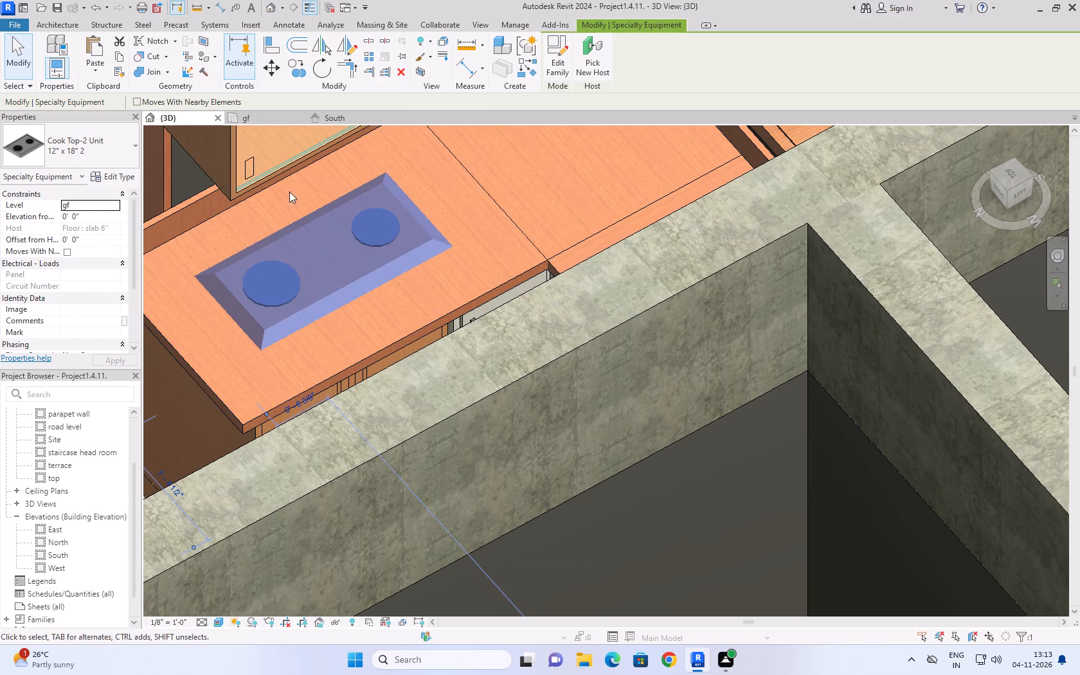
click(12, 51)
Set the duplicated cooktop type's Width to 1' 6" and clear the selection.
scroll(361, 338, down, 2)
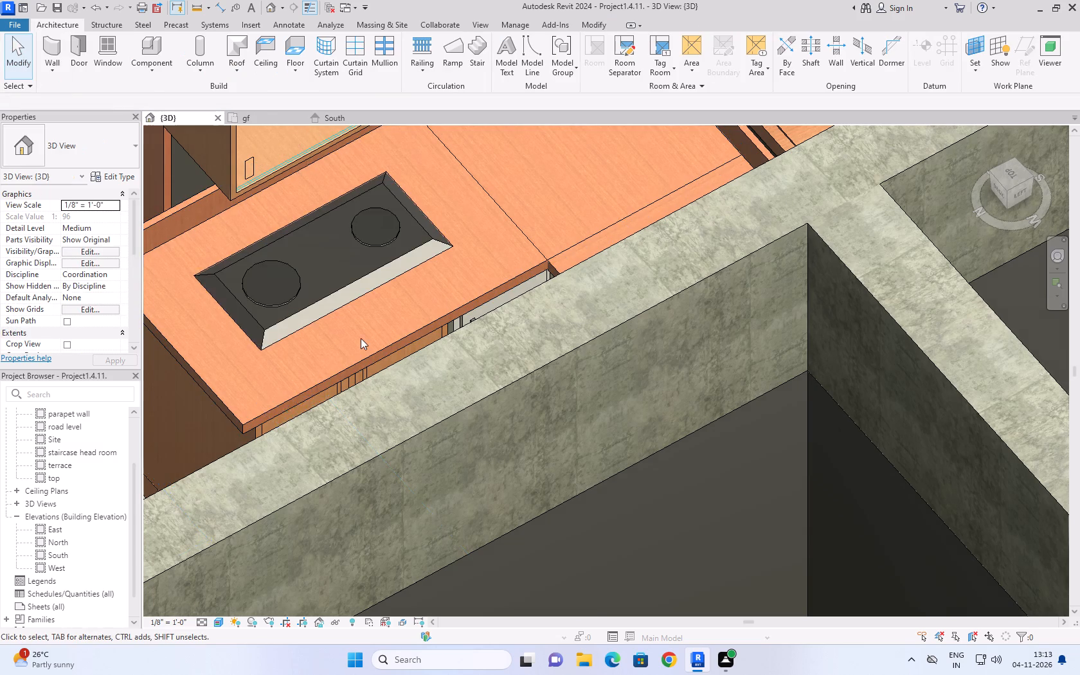
scroll(361, 338, down, 1)
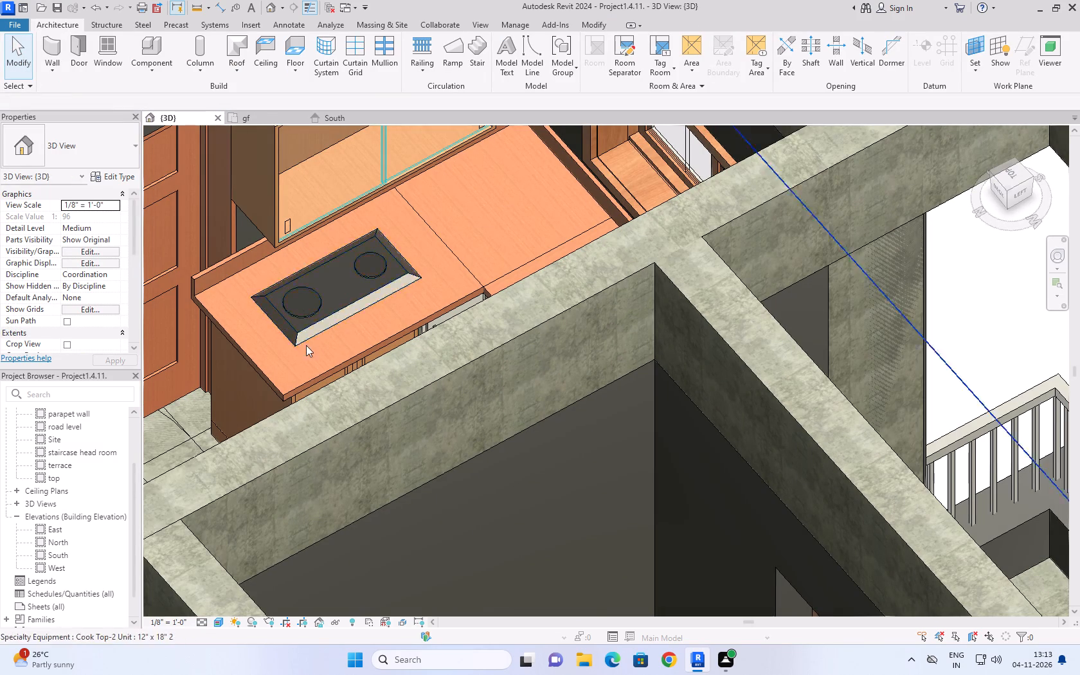
scroll(272, 278, up, 4)
scroll(305, 321, up, 2)
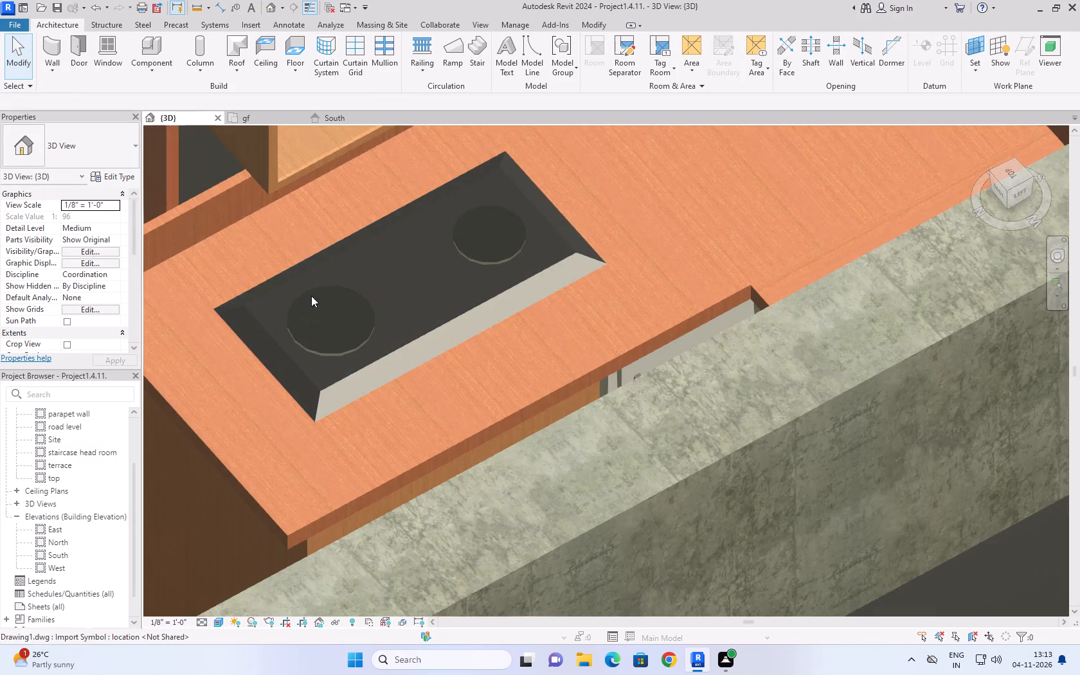
scroll(315, 275, down, 2)
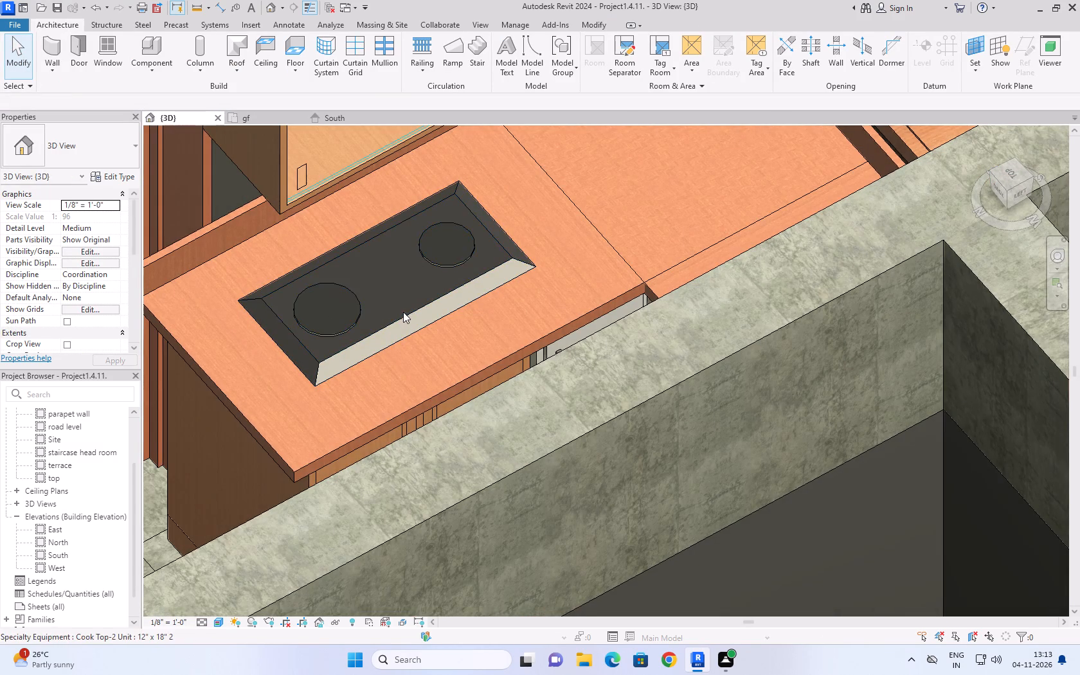
click(403, 314)
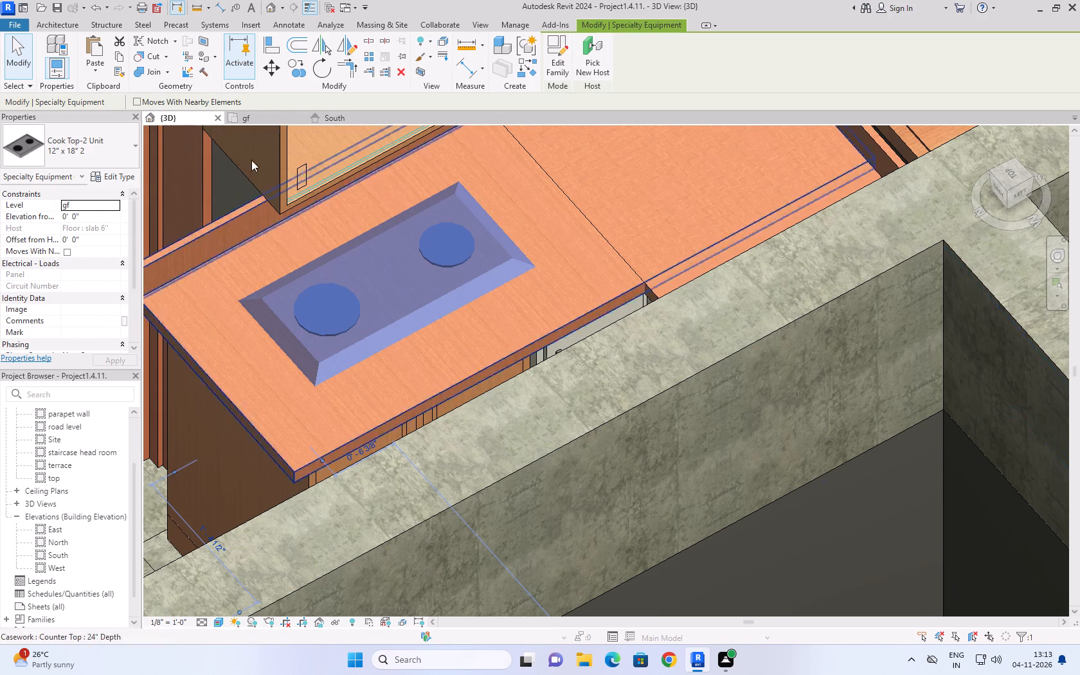
click(117, 175)
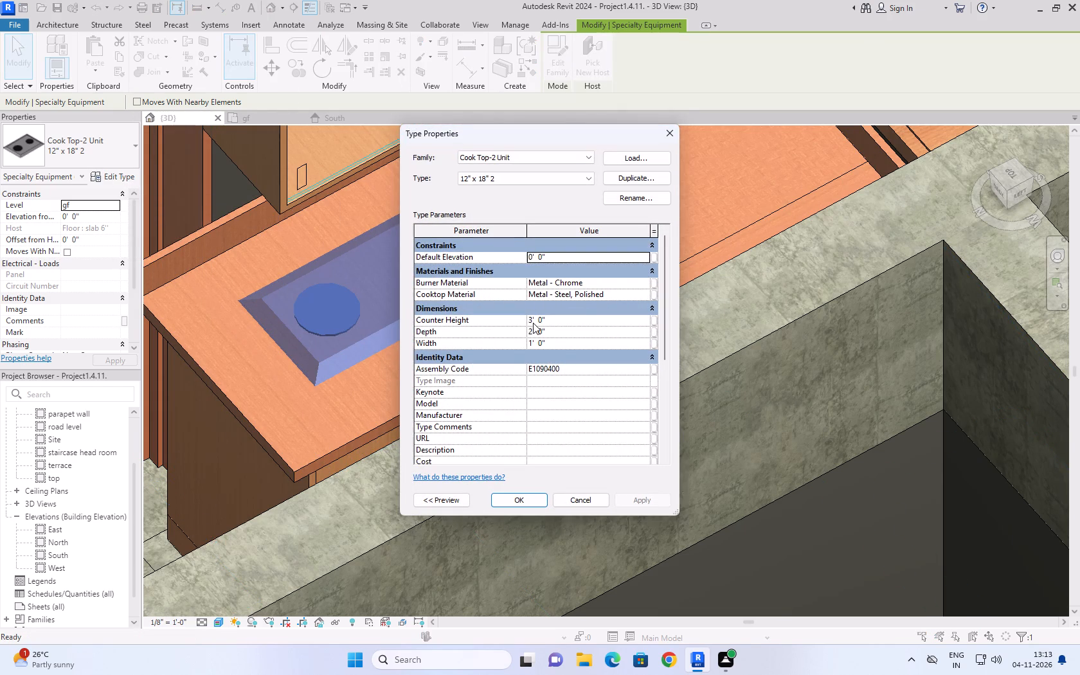
click(559, 341)
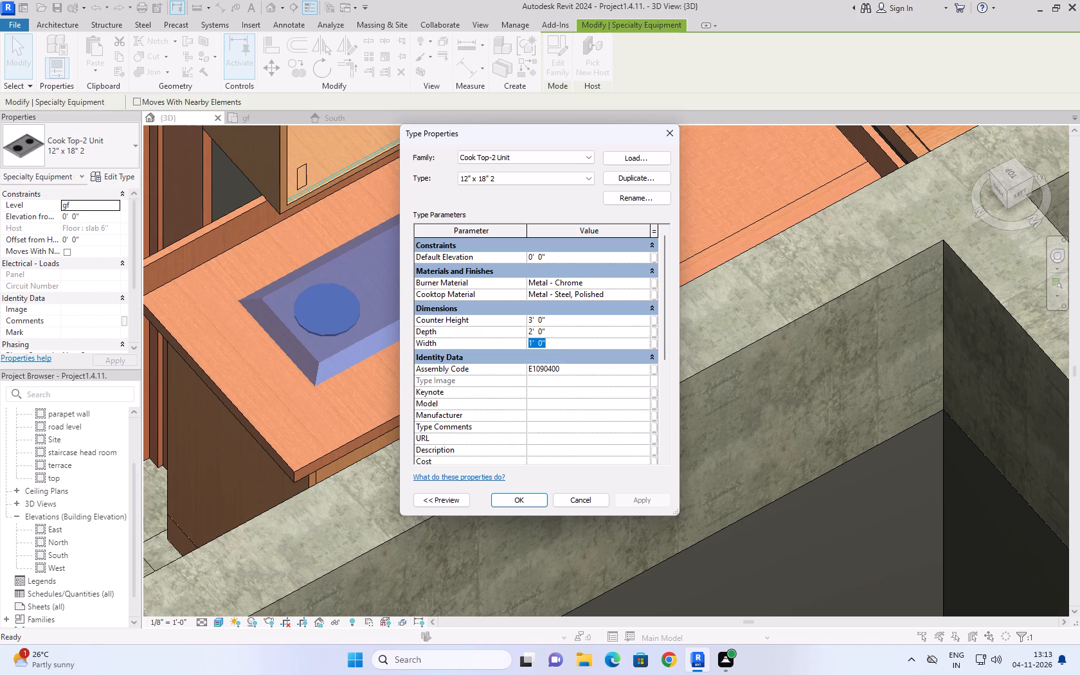
text(1'6'')
click(638, 498)
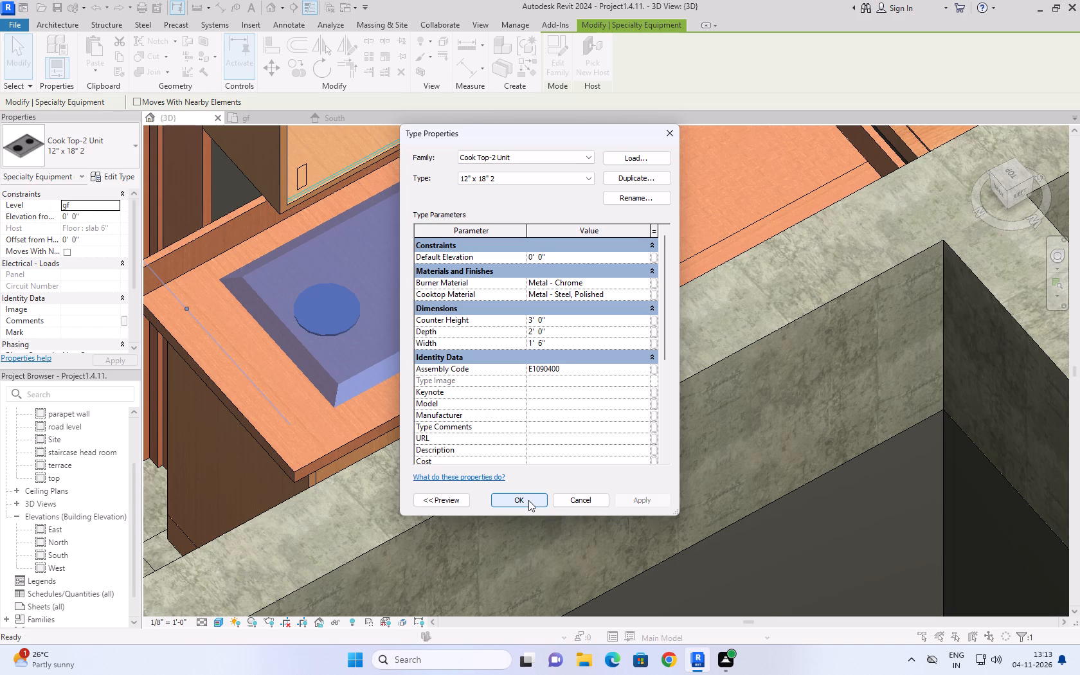
click(528, 500)
scroll(482, 411, down, 4)
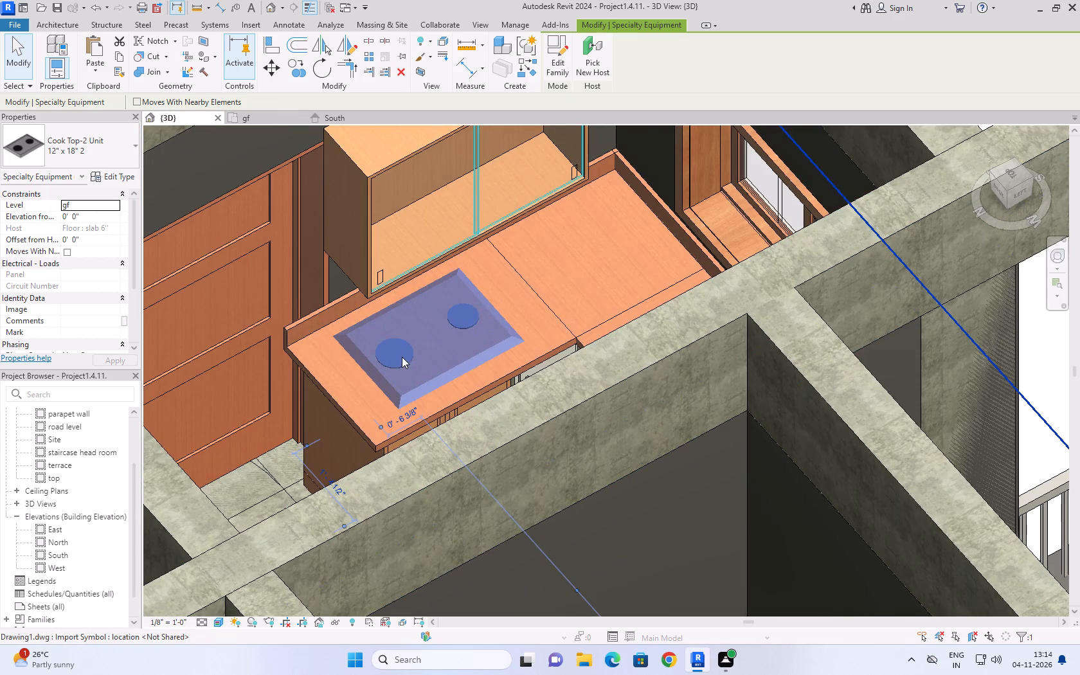
click(37, 55)
click(24, 54)
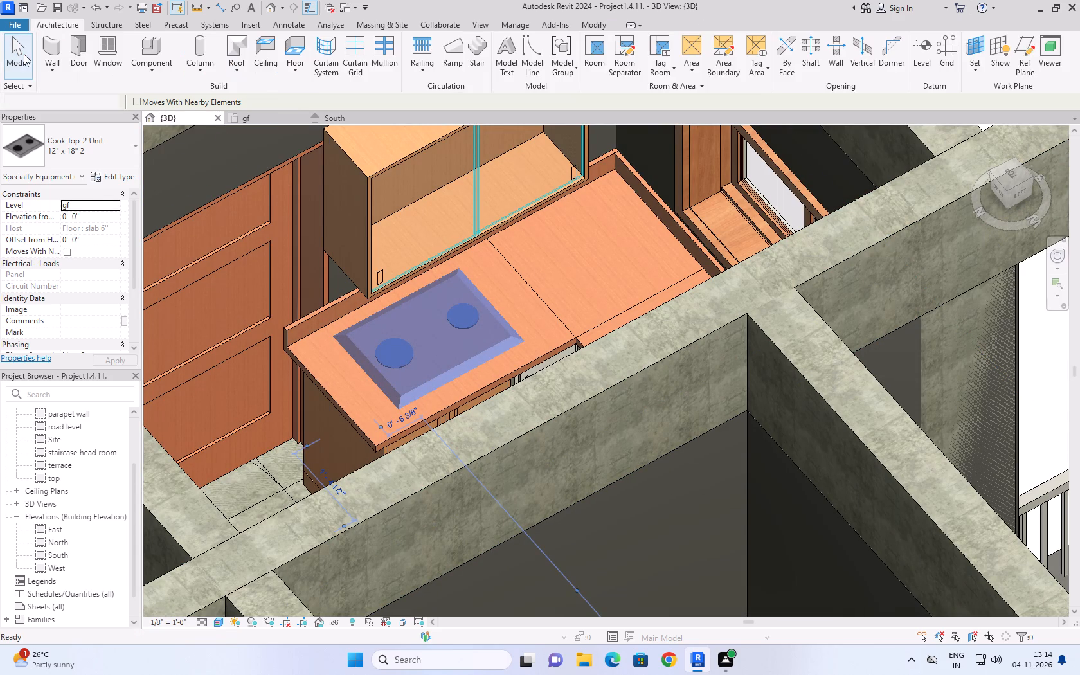
Examine the kitchen and the overall building model in the 3D view.
scroll(292, 253, down, 4)
scroll(484, 360, down, 2)
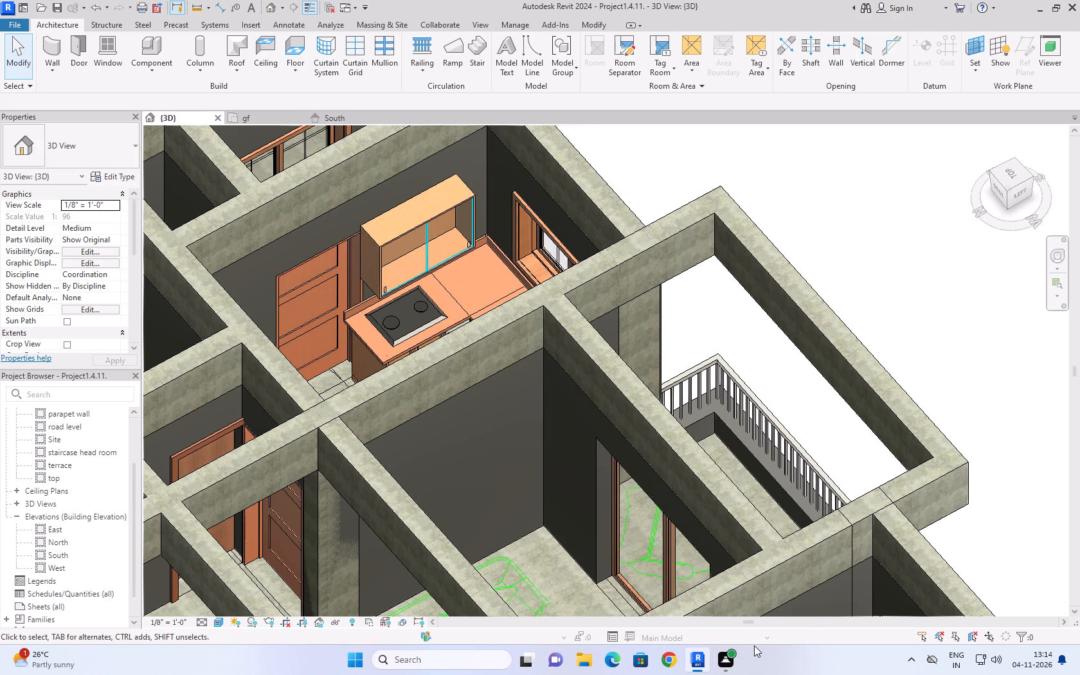
scroll(854, 674, down, 4)
scroll(616, 366, down, 7)
scroll(633, 303, down, 4)
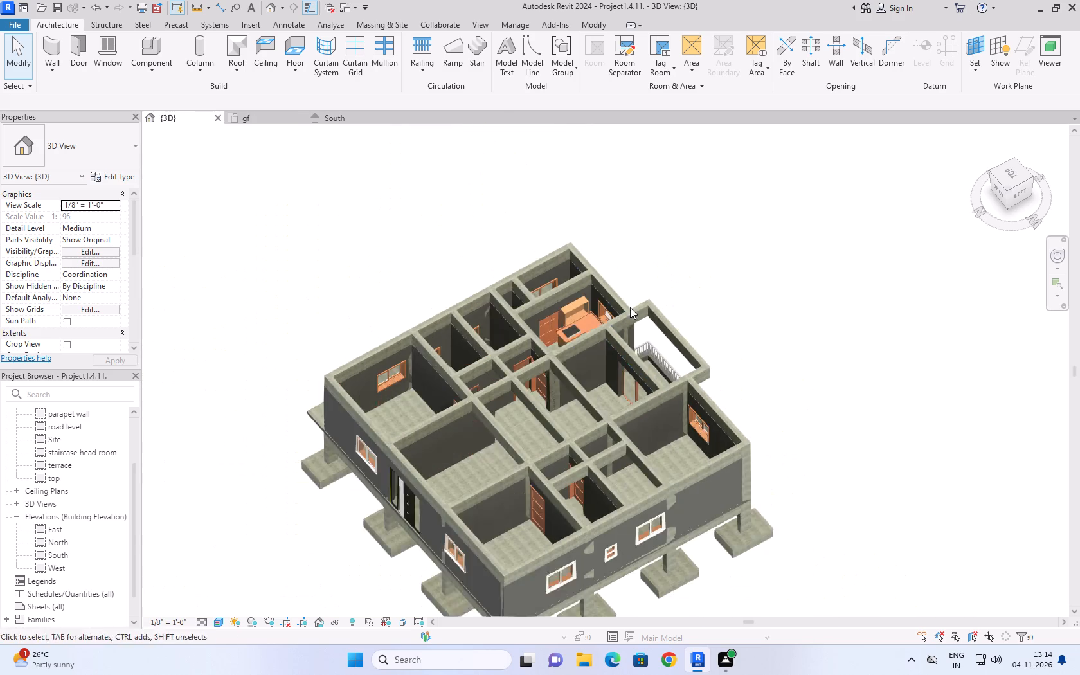
scroll(613, 481, up, 5)
scroll(630, 453, down, 5)
scroll(604, 537, up, 5)
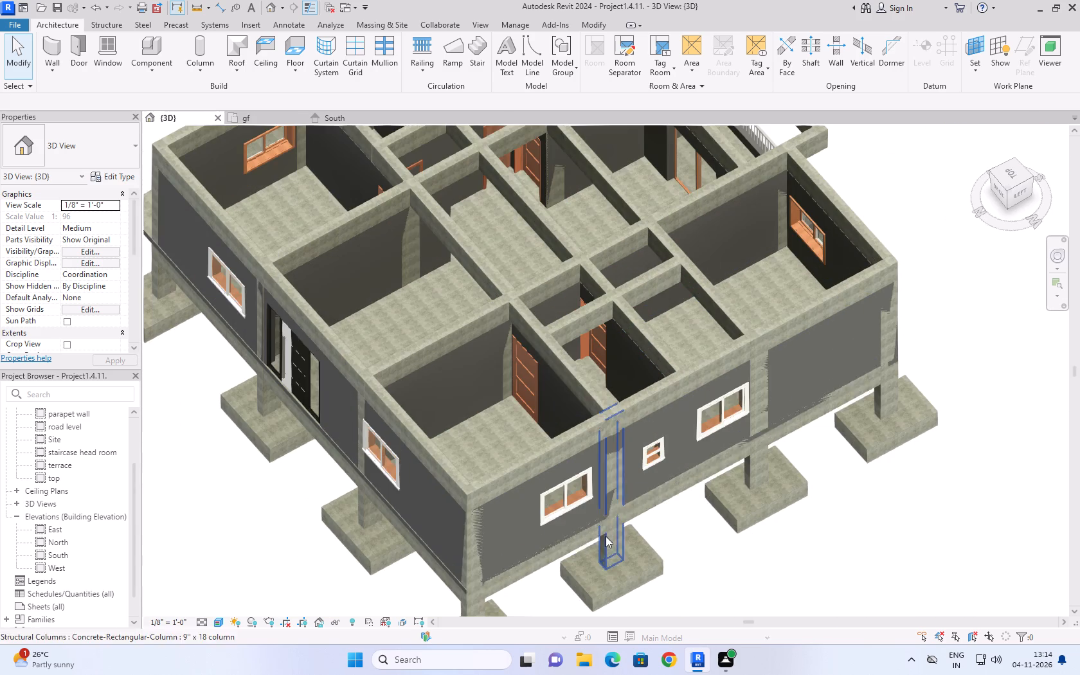
Examine the whole building and the kitchen from several angles, including from above, in the 3D view.
scroll(487, 406, down, 7)
scroll(427, 325, up, 4)
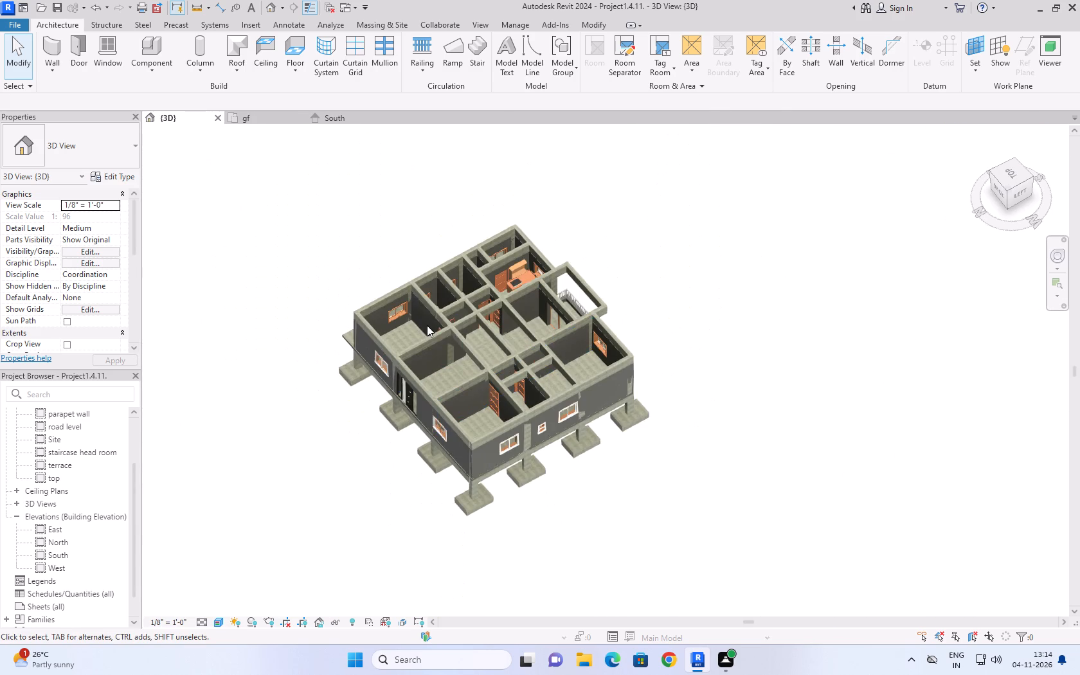
scroll(427, 325, up, 2)
scroll(546, 330, up, 4)
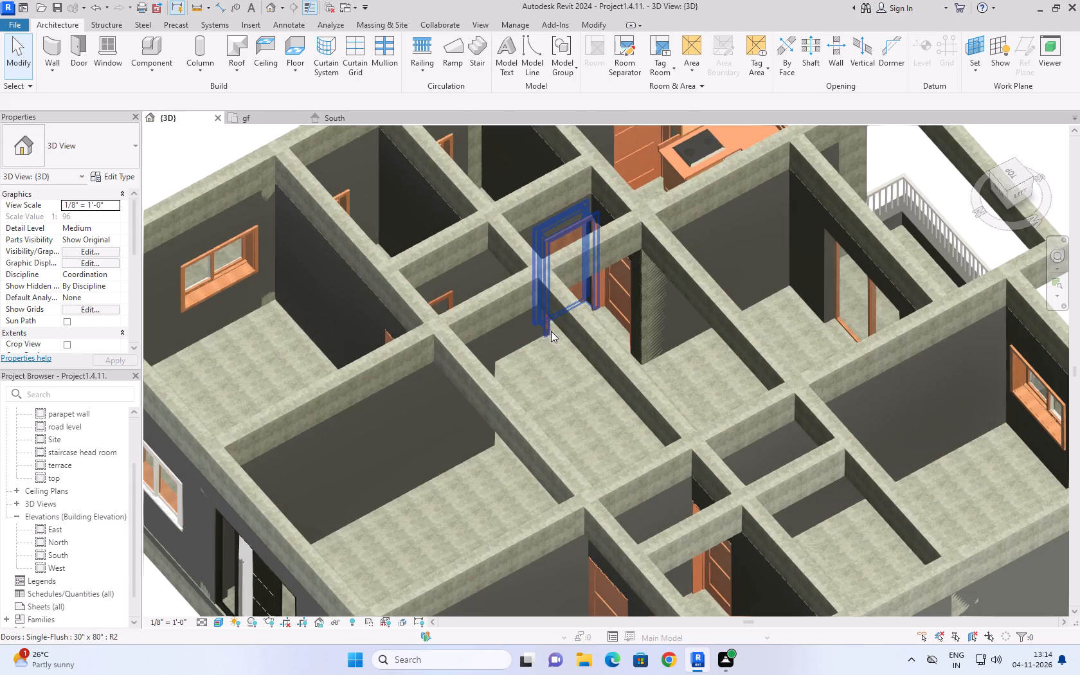
scroll(397, 303, down, 8)
middle_drag(516, 242, 516, 242)
scroll(516, 242, up, 1)
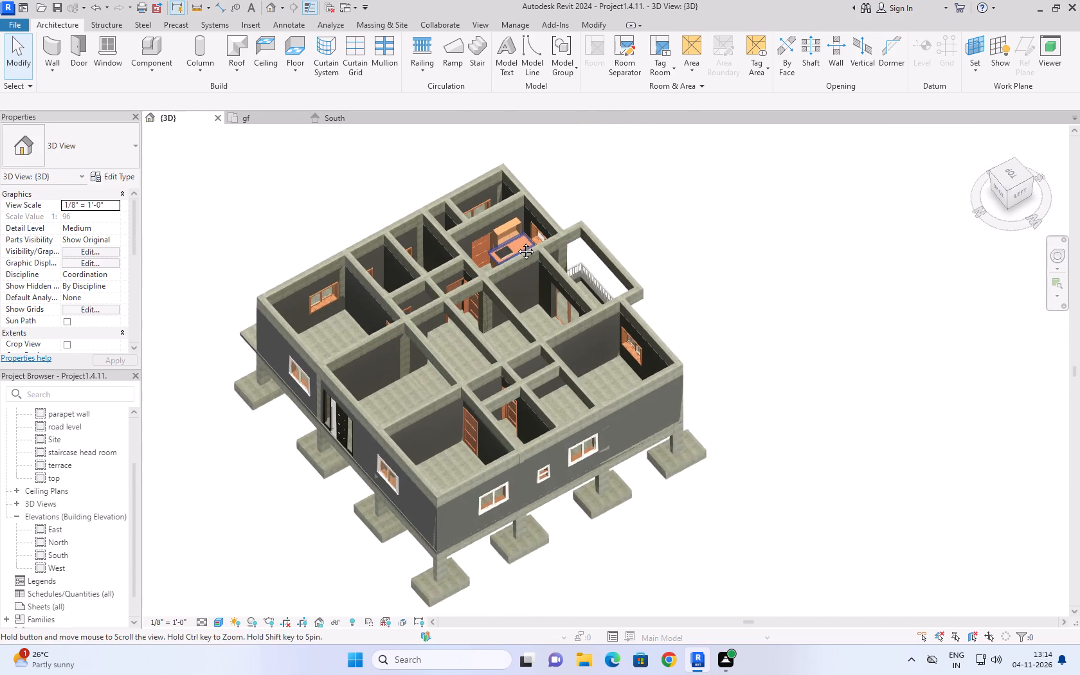
middle_drag(516, 242, 540, 496)
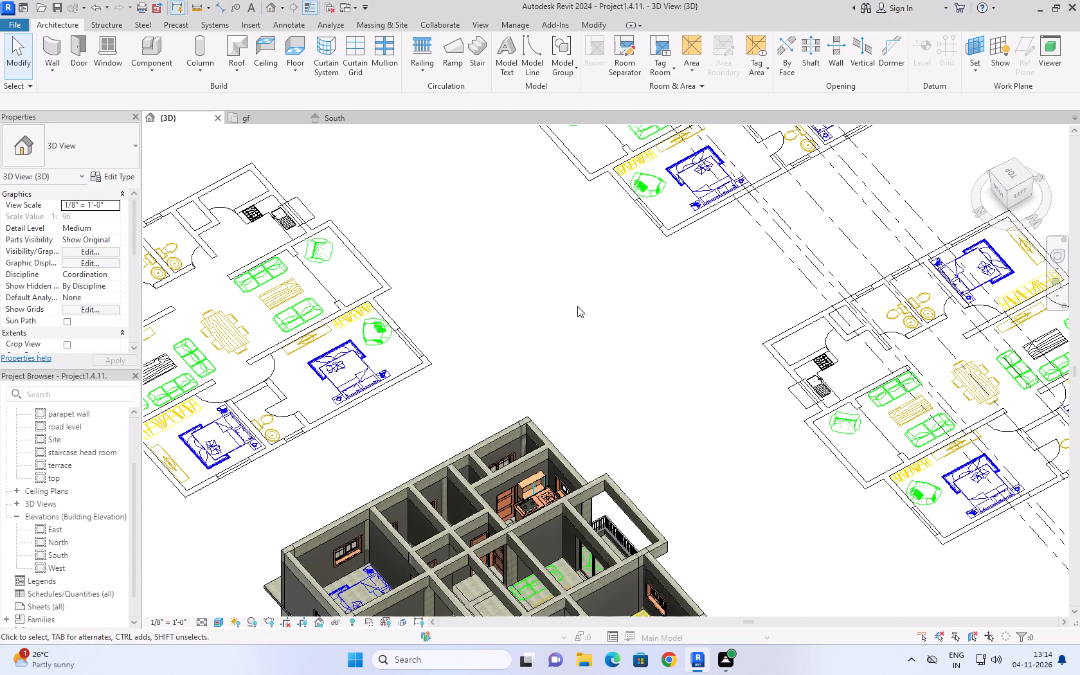
shift+middle_drag(577, 306, 660, 494)
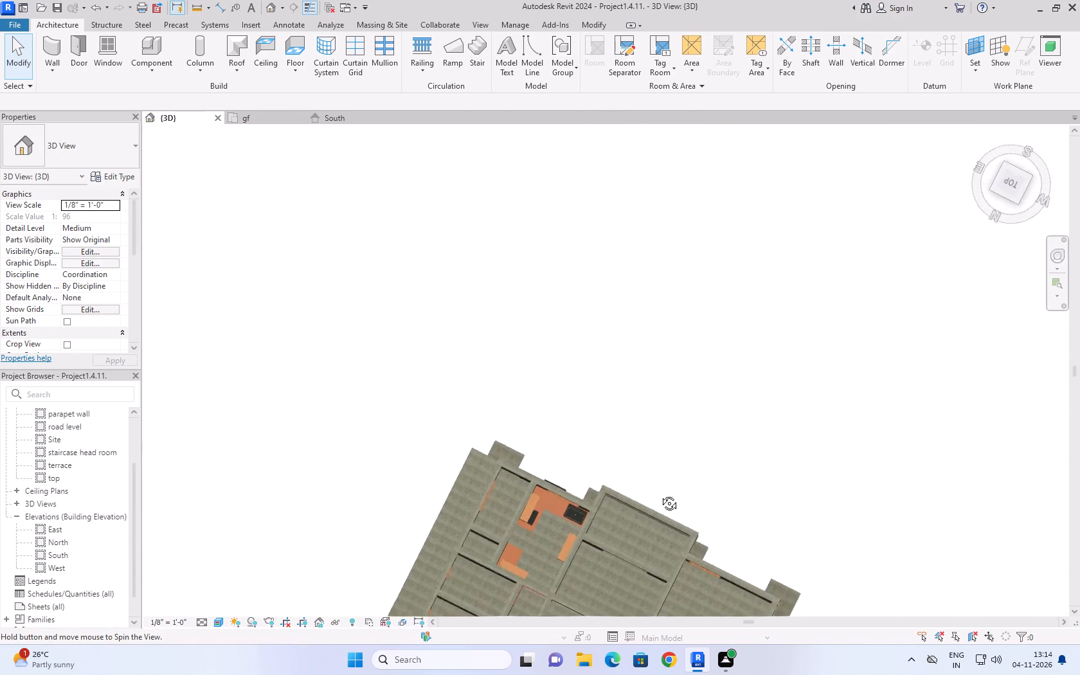
shift+middle_drag(660, 494, 535, 482)
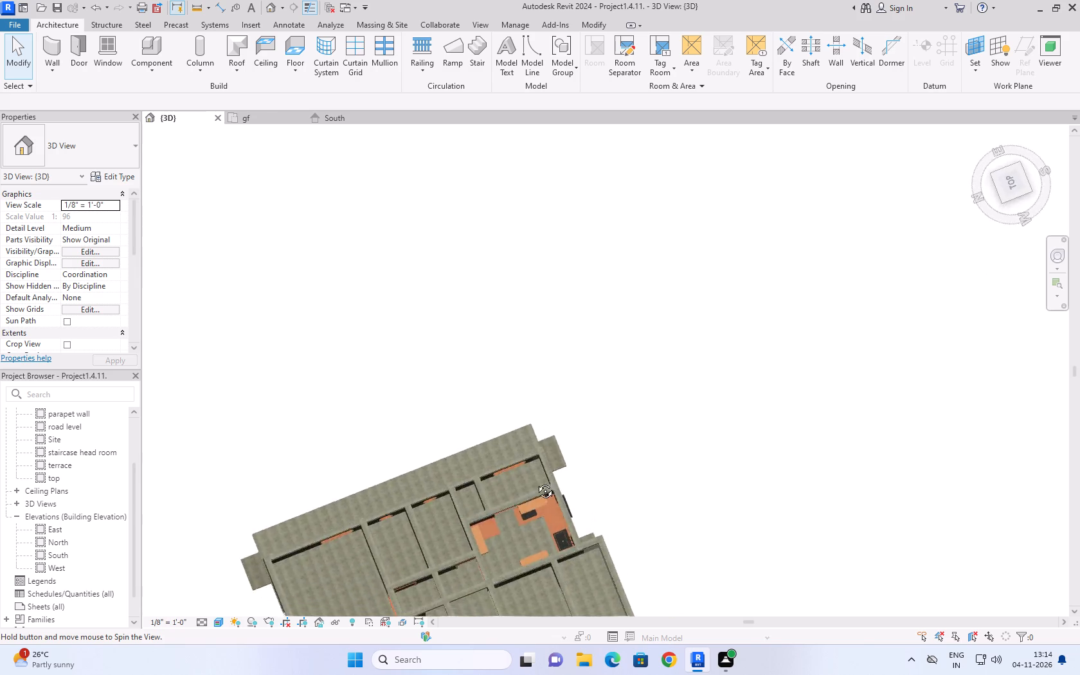
shift+middle_drag(535, 482, 604, 541)
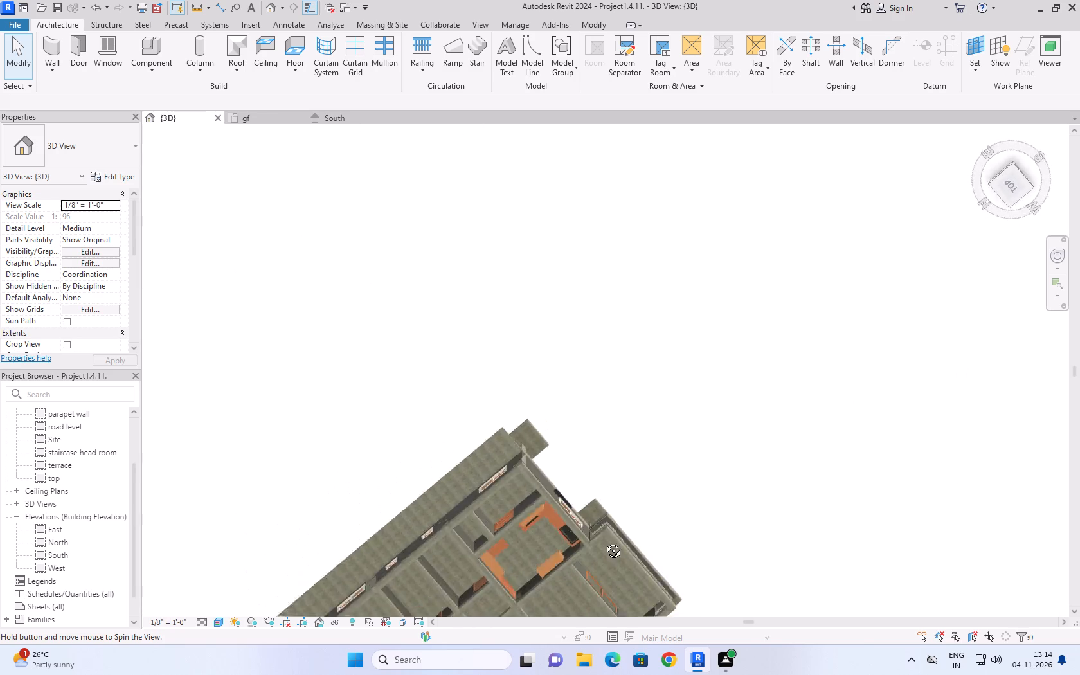
shift+middle_drag(604, 541, 604, 418)
shift+scroll(602, 413, up, 1)
Load the Washer family from the Domestic library folder for placement in the gf floor plan.
click(262, 116)
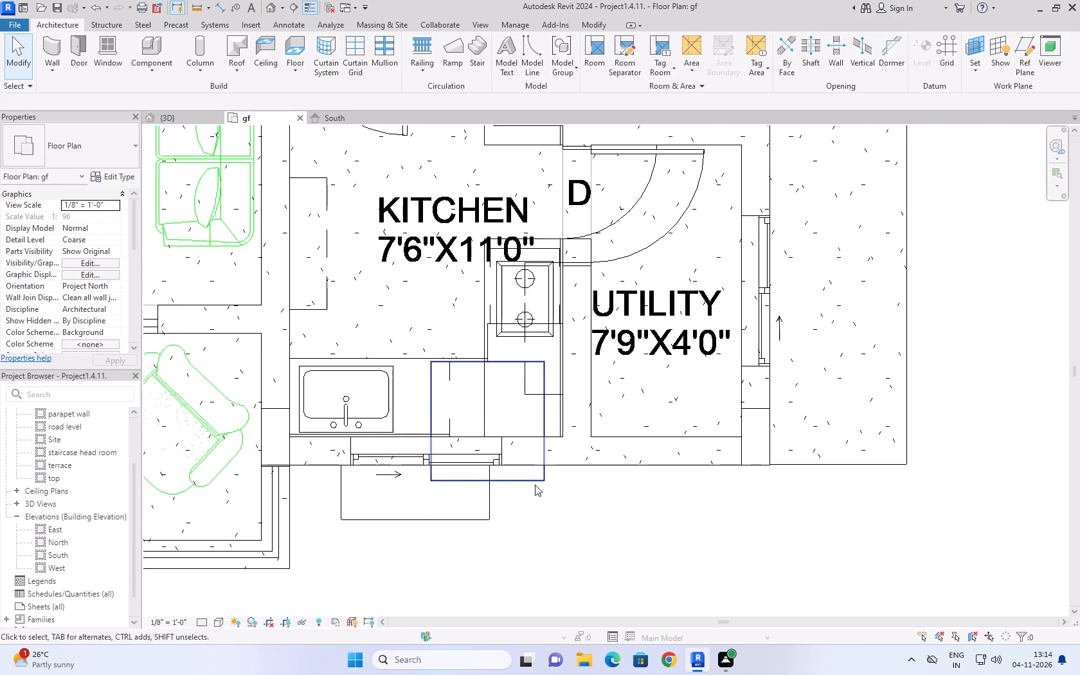
scroll(571, 540, down, 3)
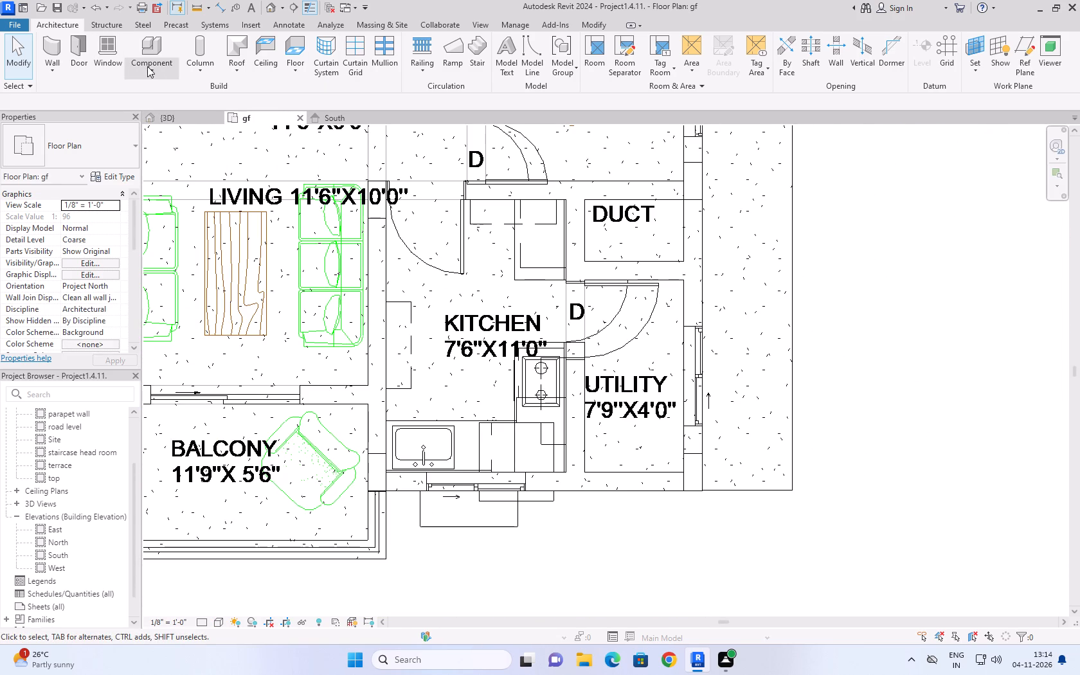
click(159, 66)
click(166, 80)
click(166, 85)
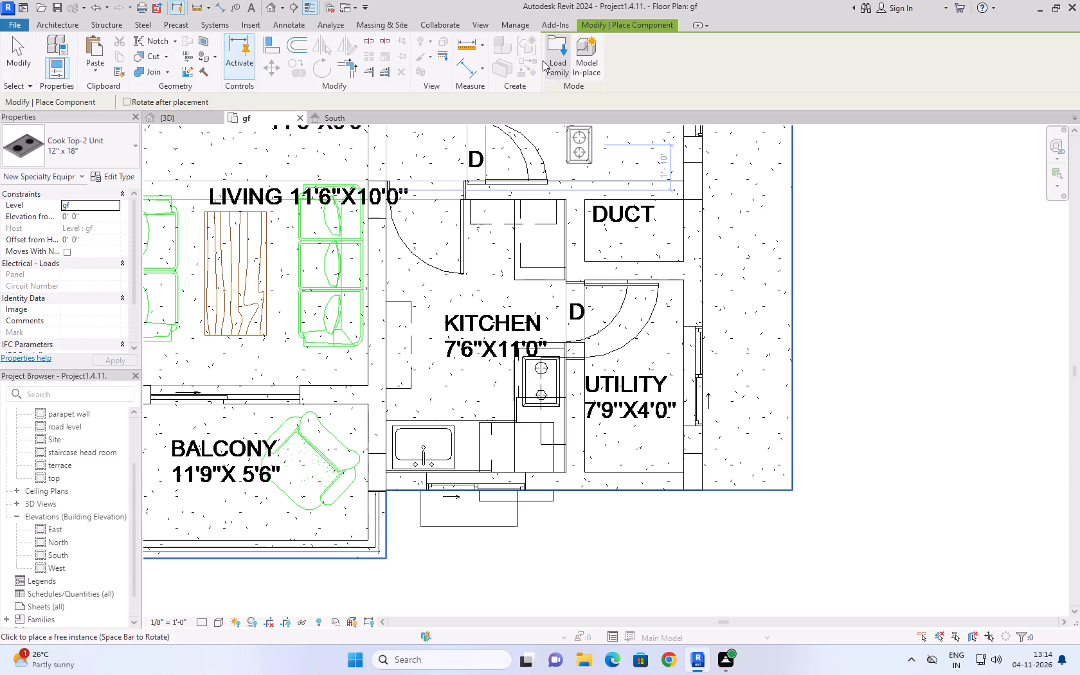
click(543, 59)
click(546, 57)
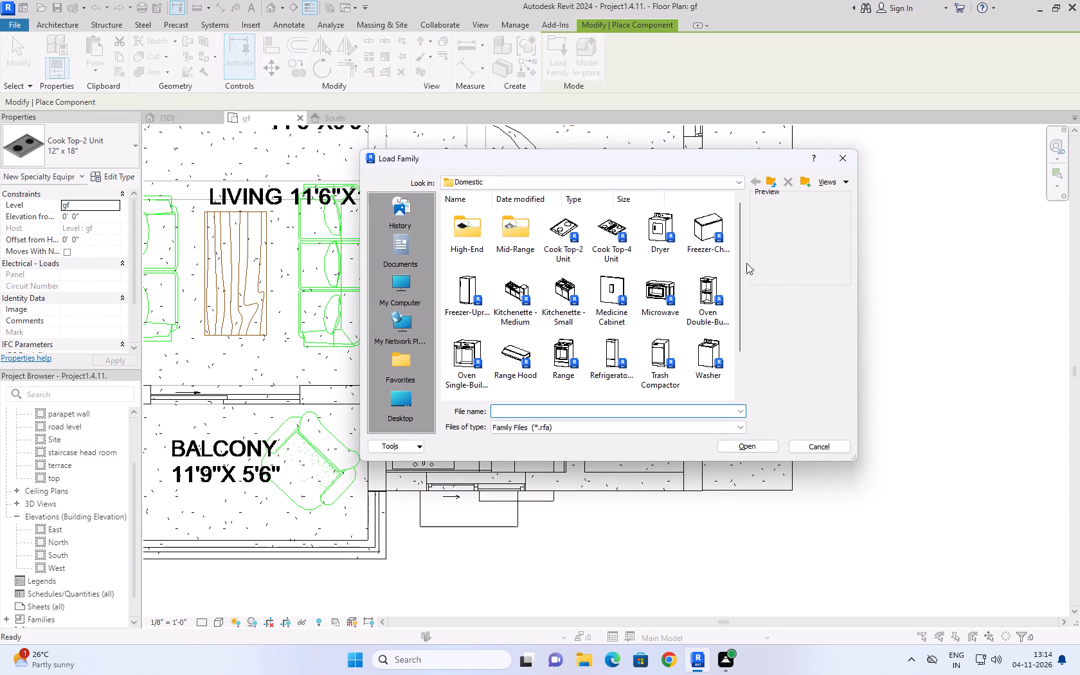
click(568, 300)
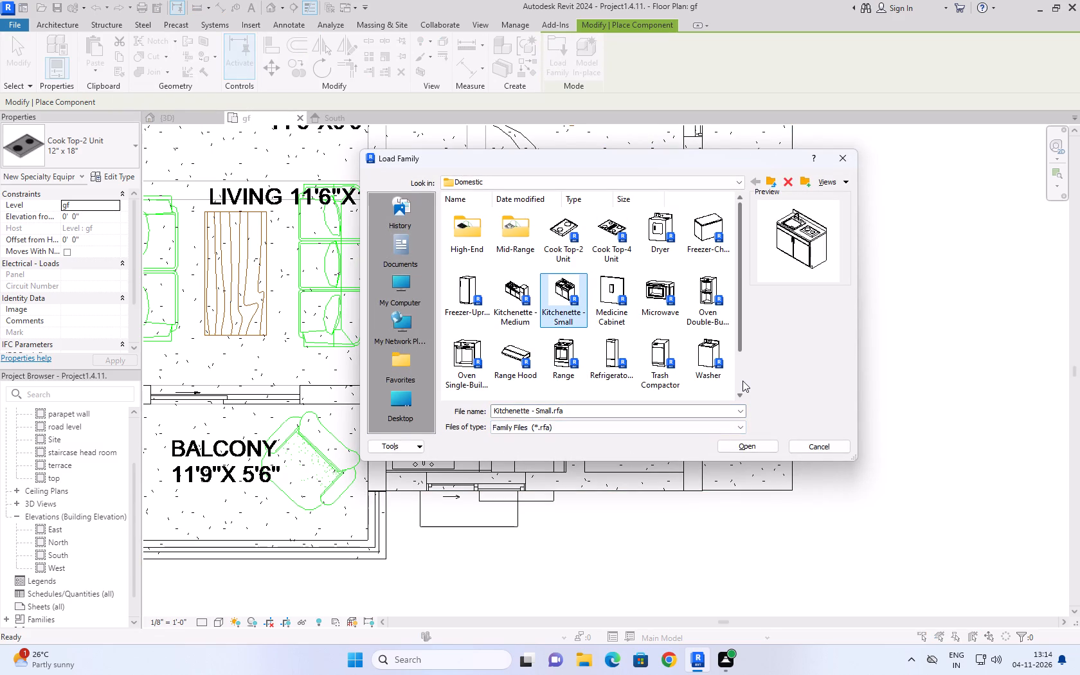
double_click(469, 253)
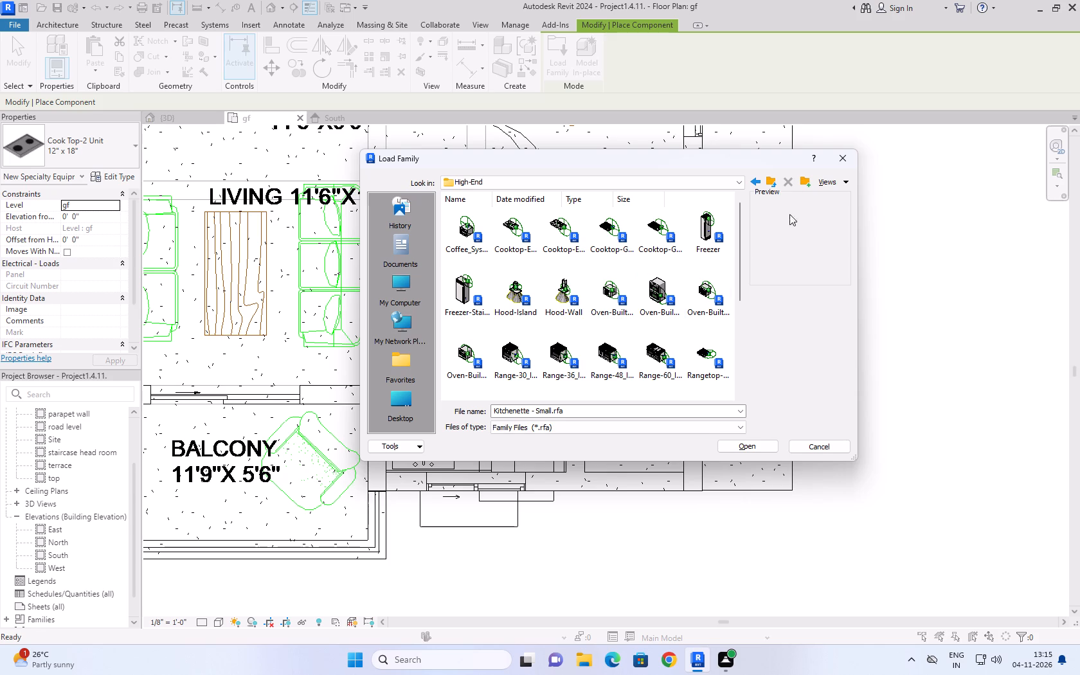
click(768, 183)
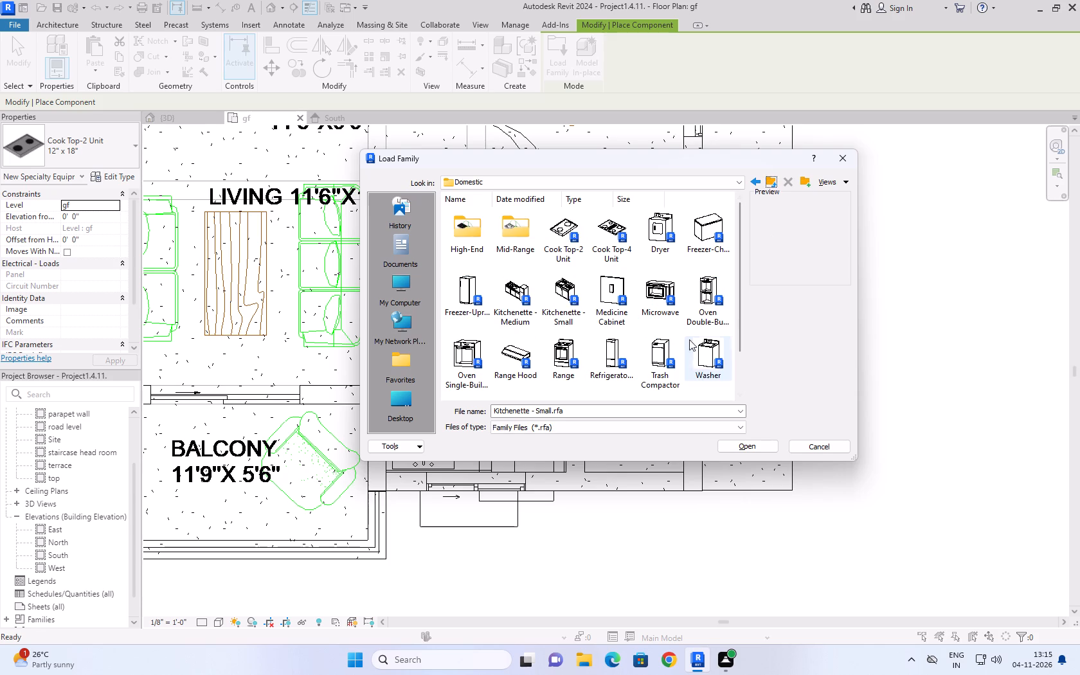
click(705, 350)
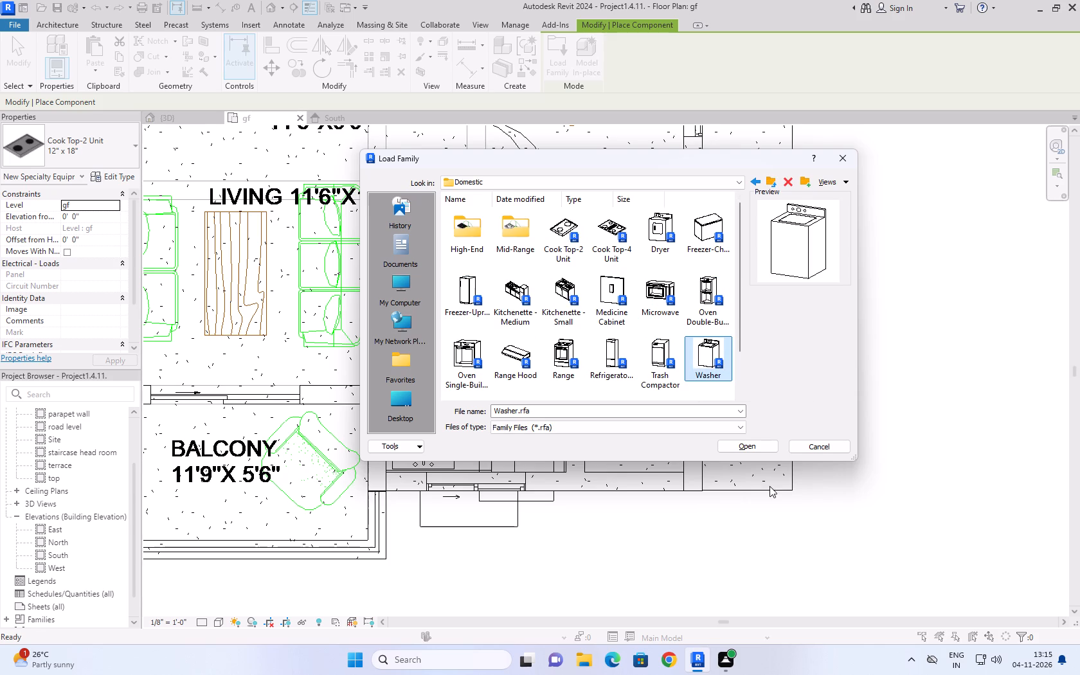
click(766, 446)
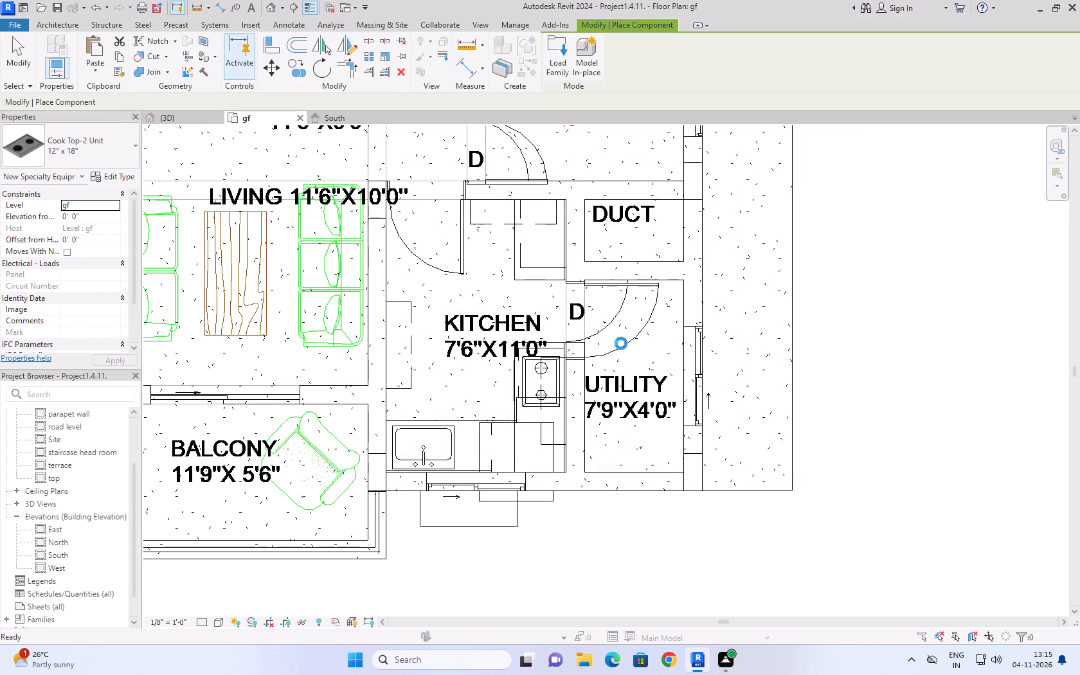
click(465, 293)
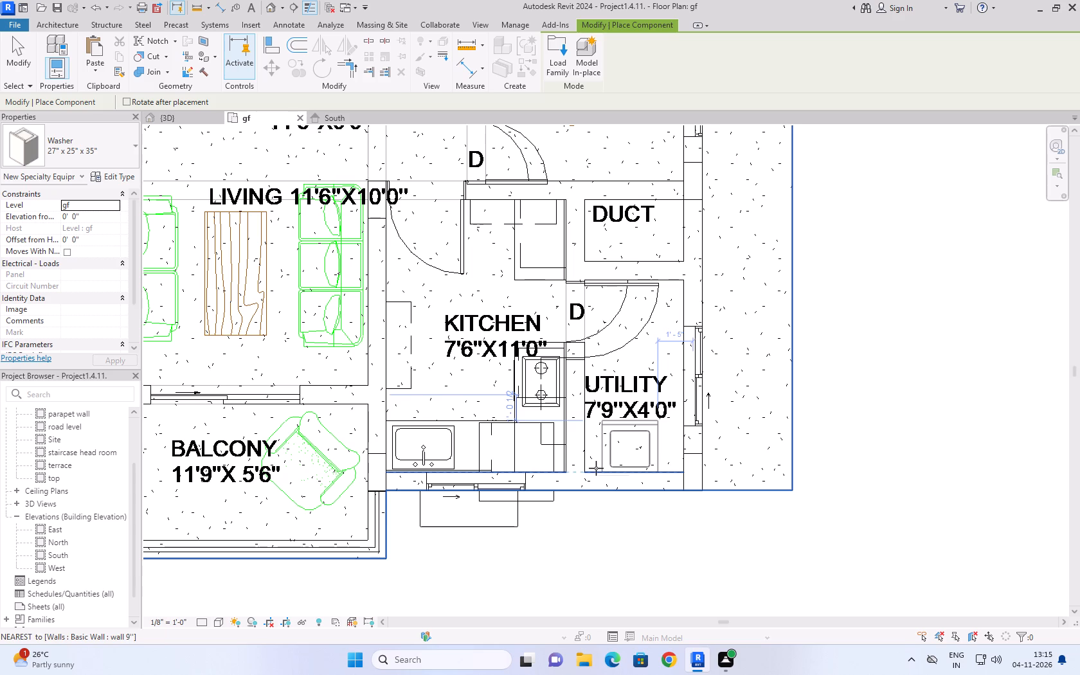
Rotate the 27" x 25" x 35" washer and place it in the utility room corner beside the kitchen wall.
key(space)
key(space)
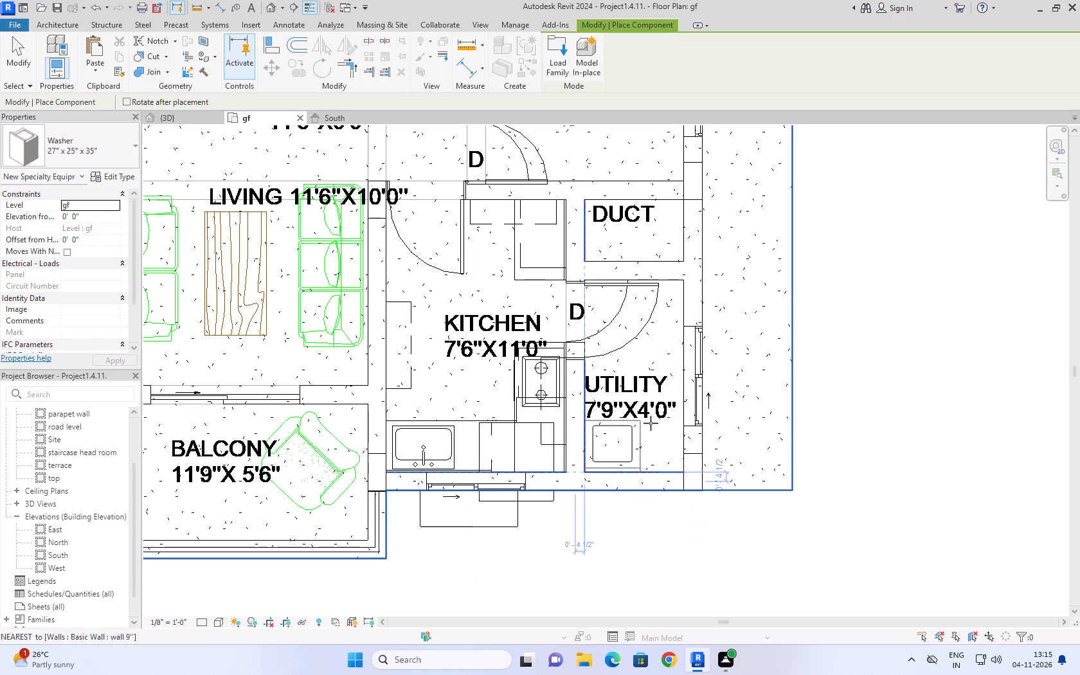
click(652, 420)
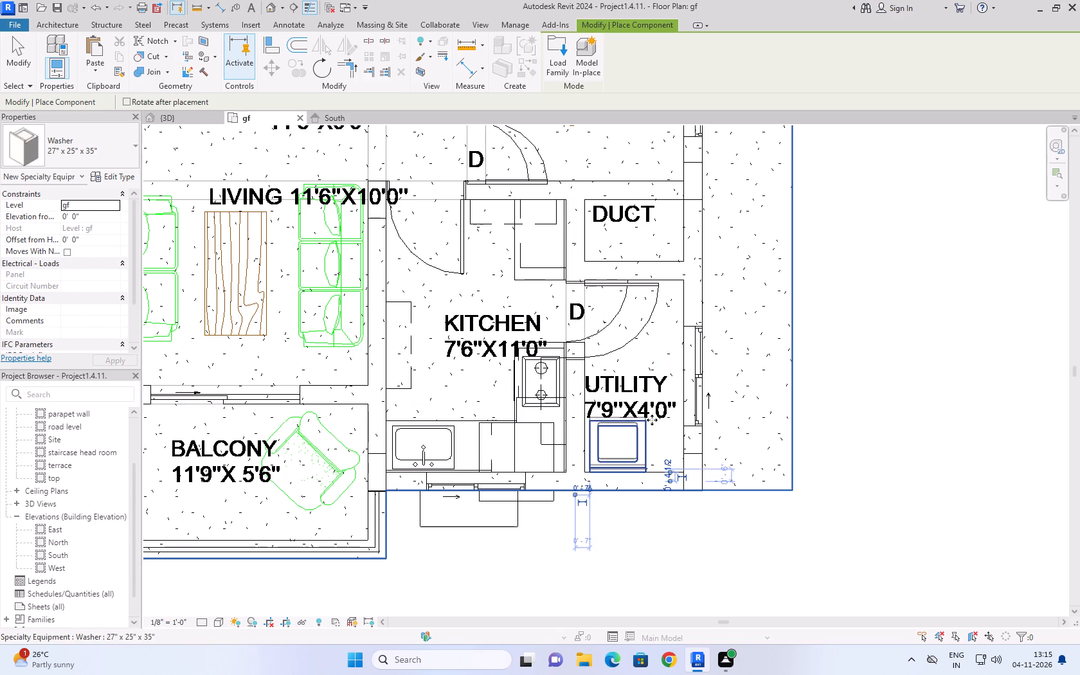
Inspect the placed washer in the utility room and the adjoining kitchen in the 3D view.
click(197, 113)
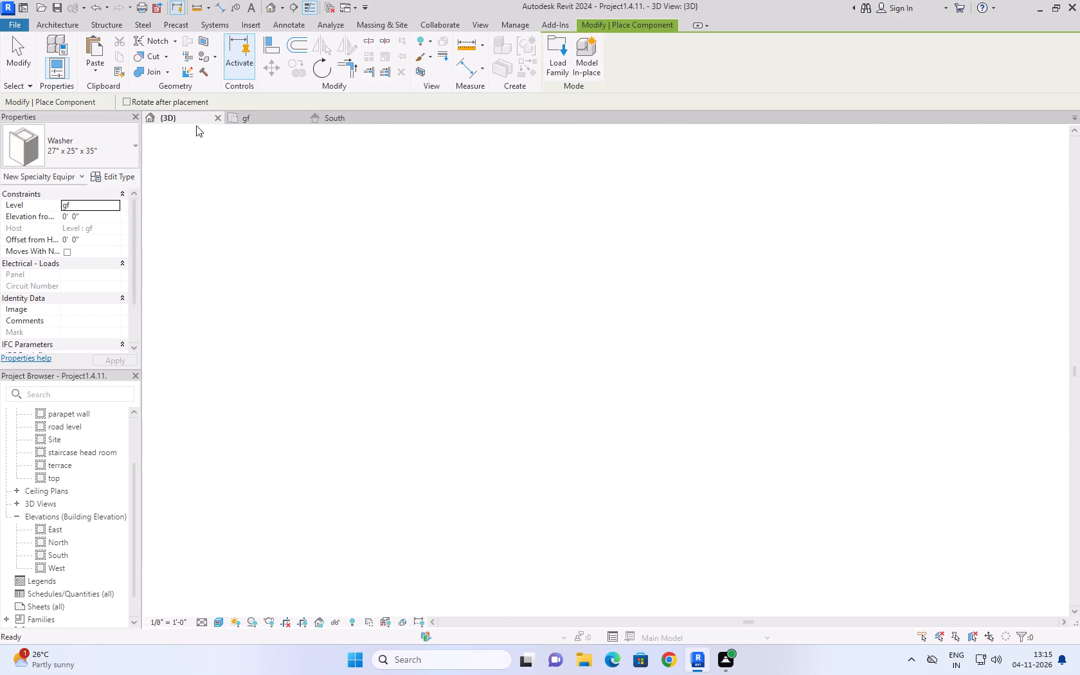
scroll(517, 477, up, 9)
middle_click(517, 477)
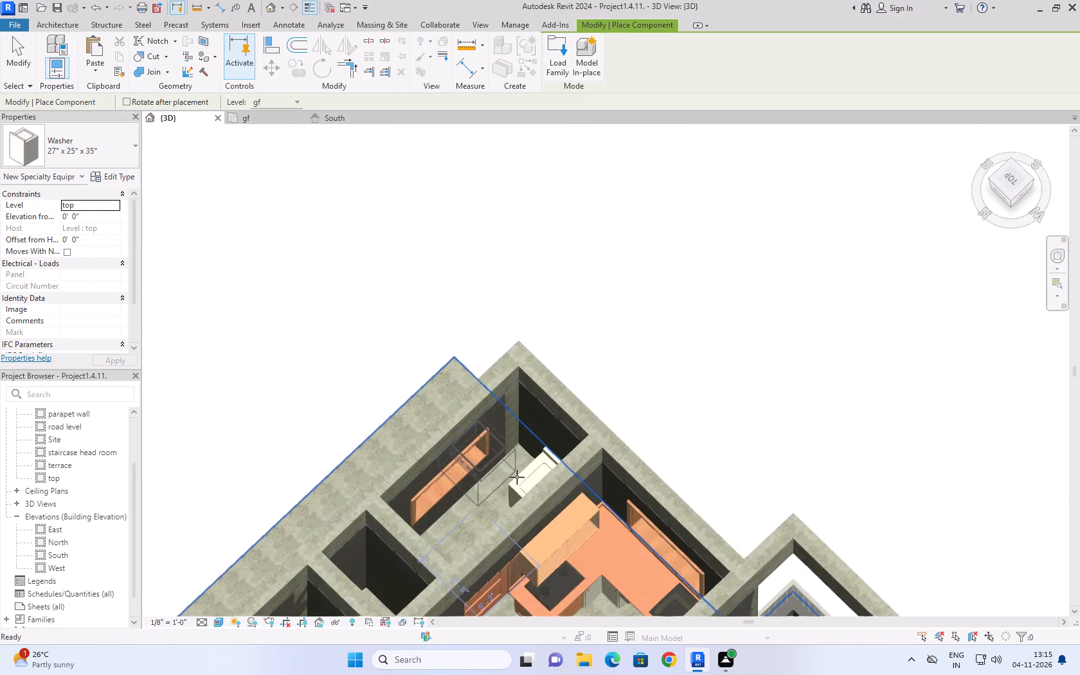
scroll(517, 477, up, 4)
shift+middle_drag(534, 464, 613, 487)
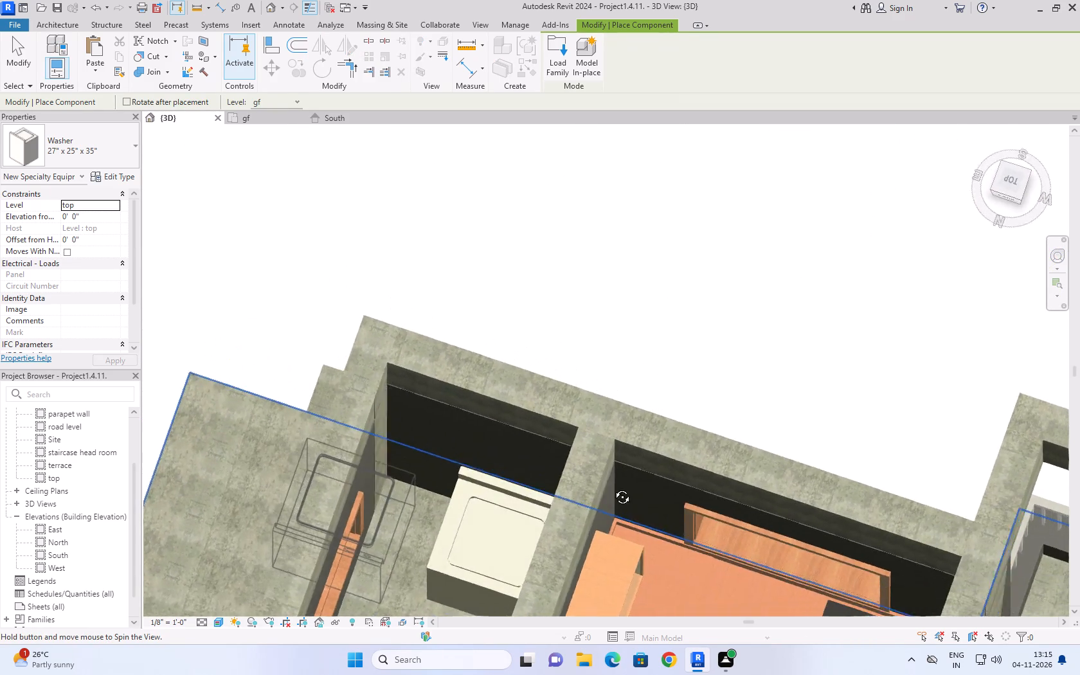
shift+middle_drag(613, 487, 666, 508)
scroll(660, 457, down, 3)
scroll(676, 364, down, 2)
scroll(584, 562, up, 3)
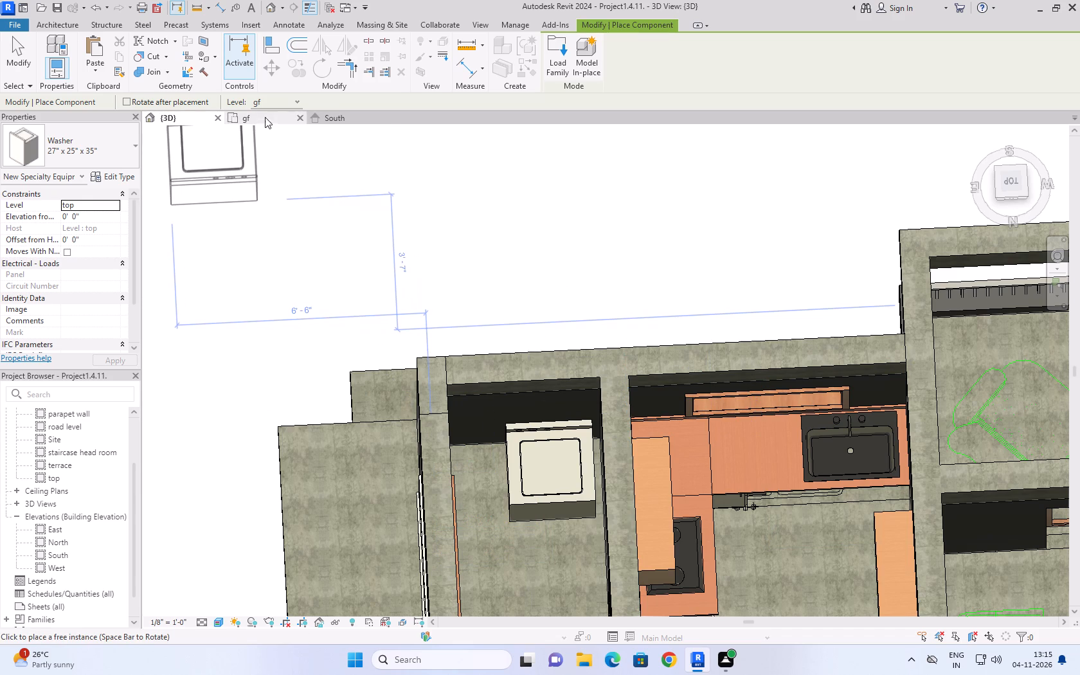
click(23, 60)
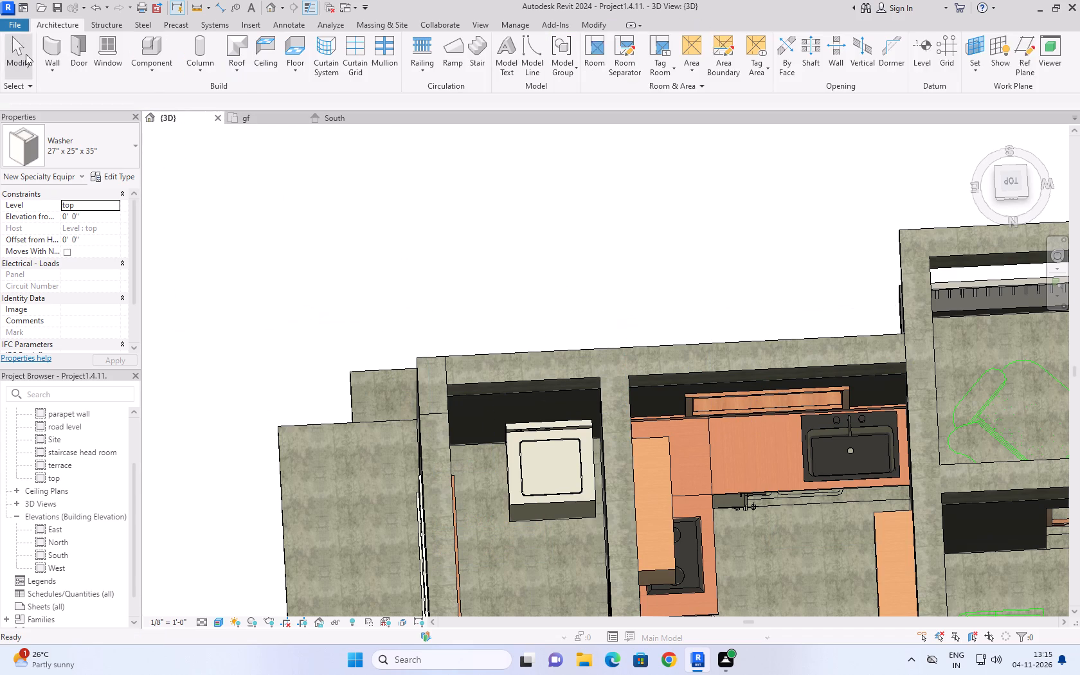
Load the Refrigerator-Built-in family from the Domestic library folder.
click(163, 67)
click(164, 84)
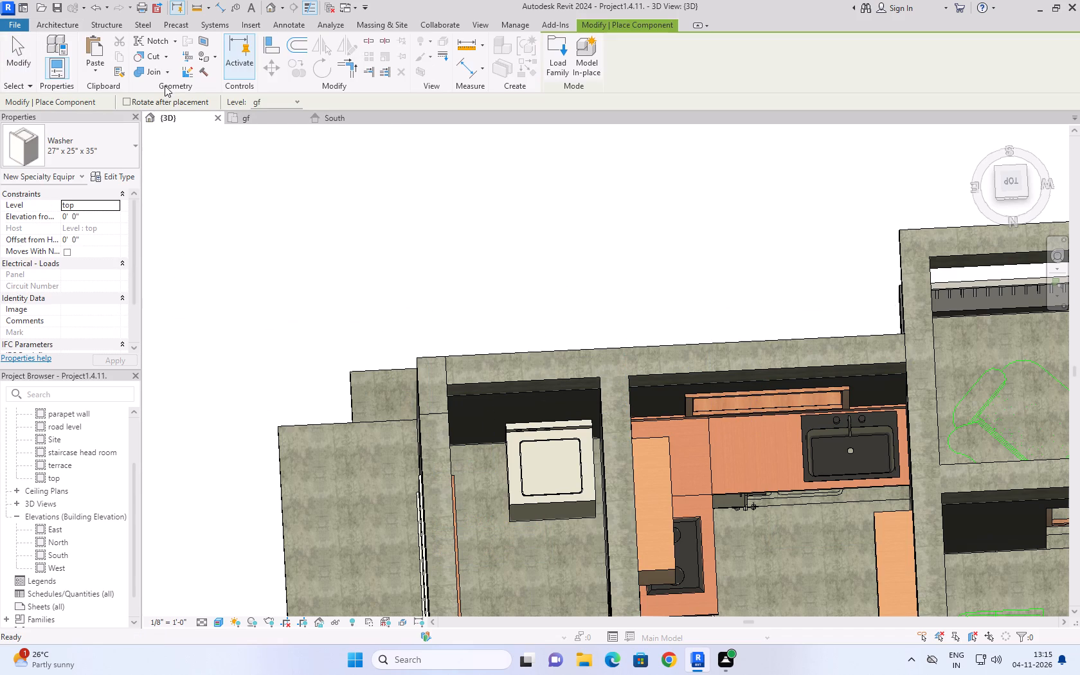
click(555, 64)
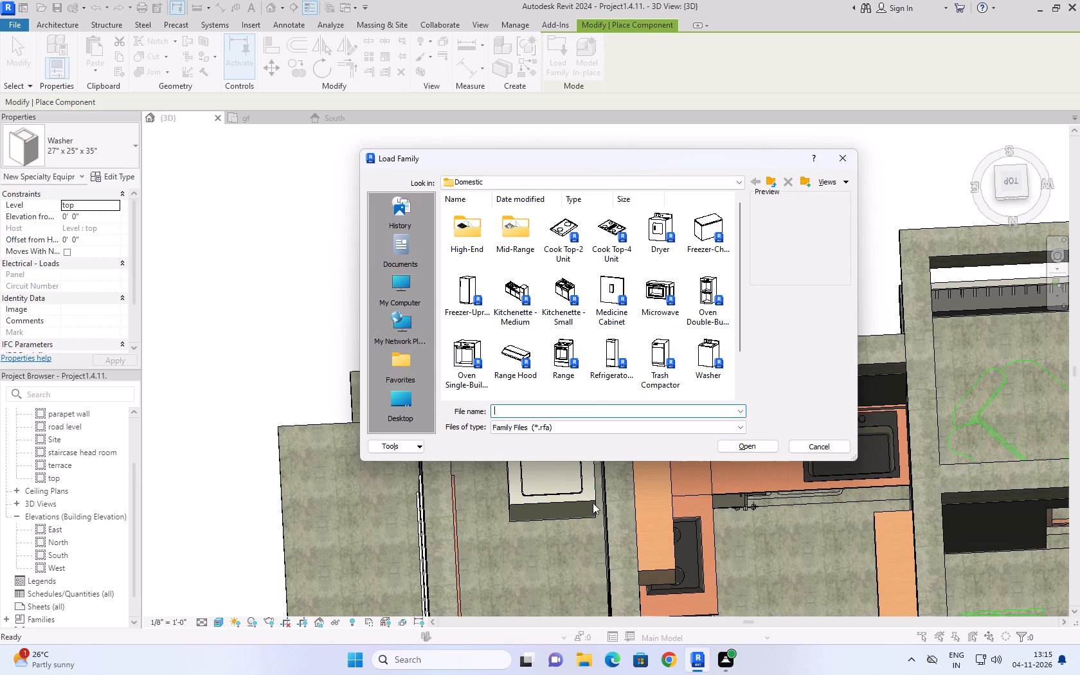
click(609, 348)
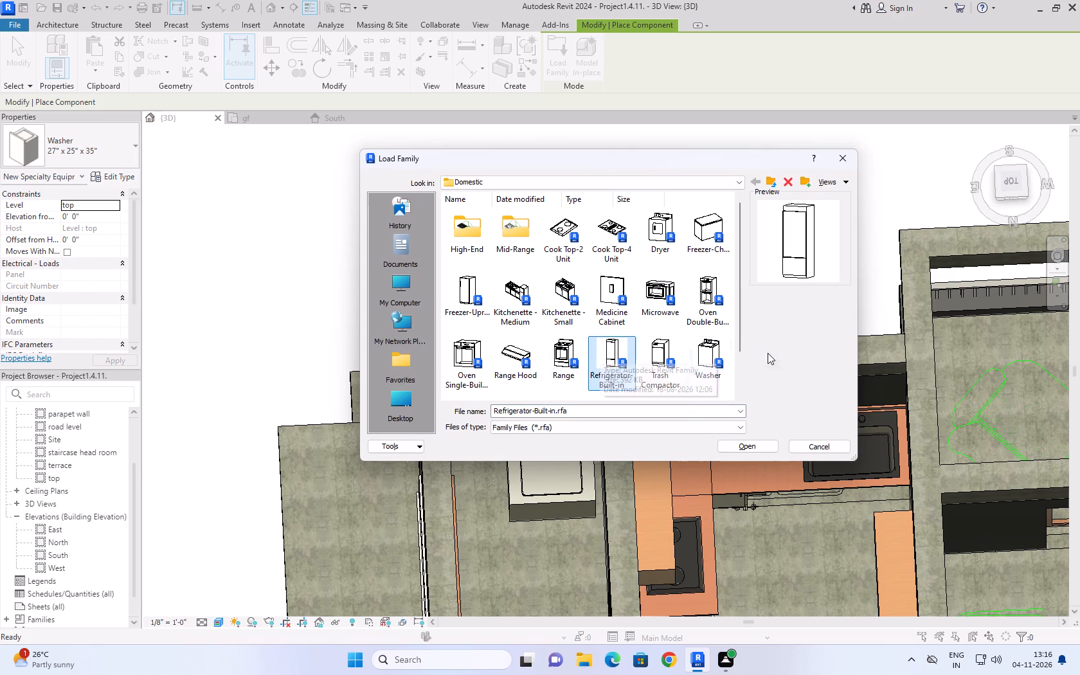
click(766, 447)
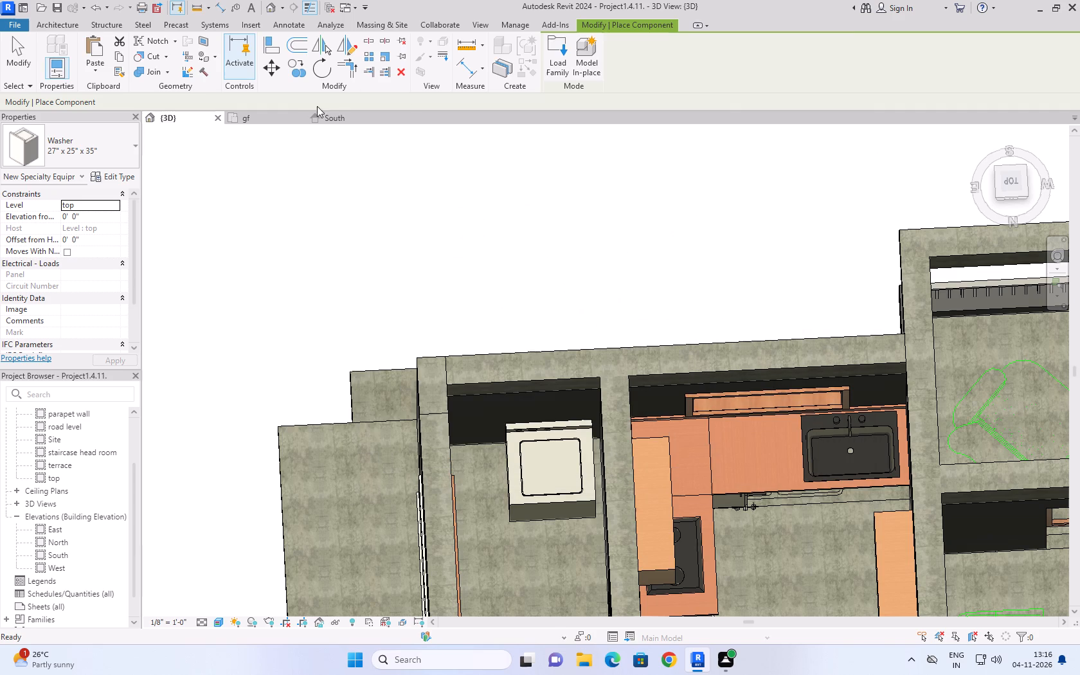
Place a 30" x 24" LH built-in refrigerator against the kitchen's living-room-side wall, beside the sink counter, and check it in 3D.
click(255, 113)
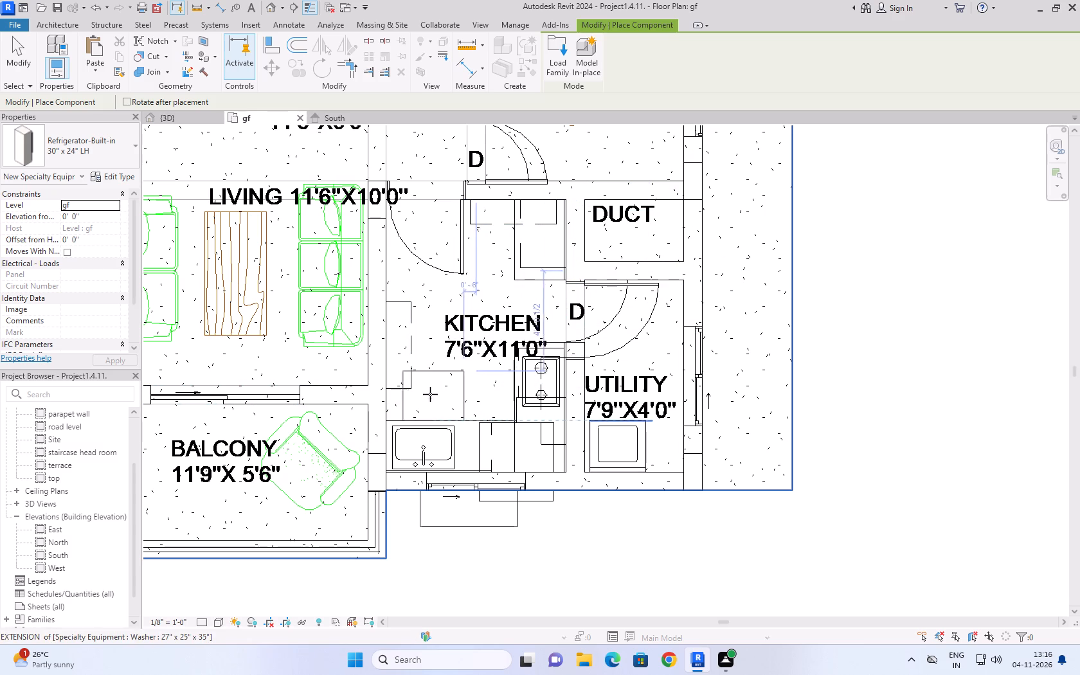
click(418, 393)
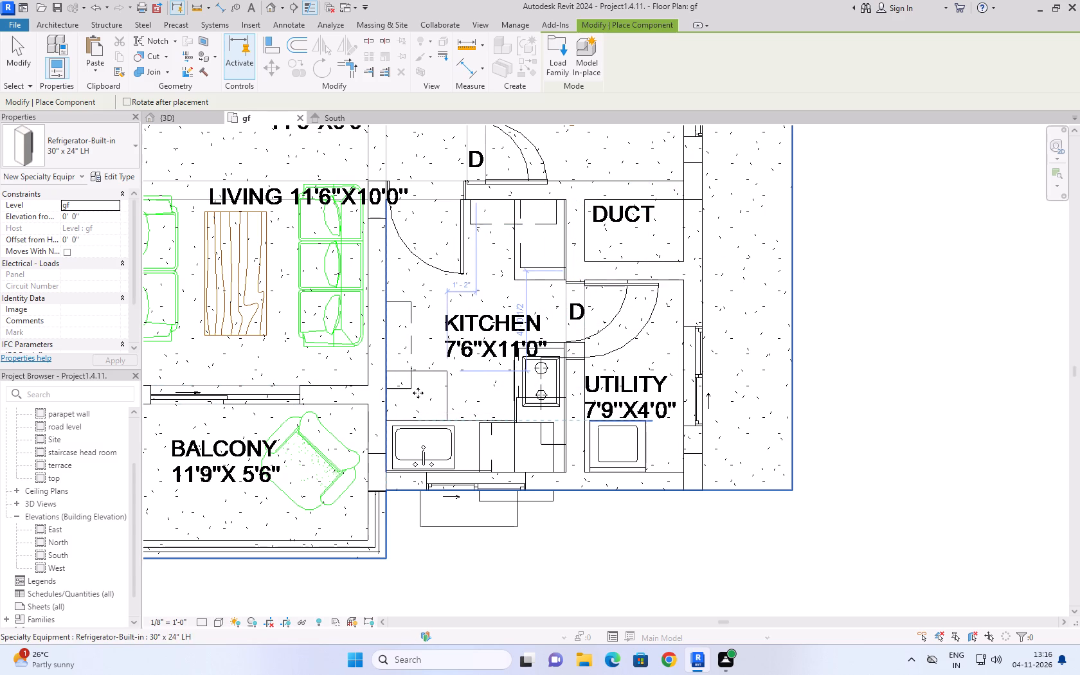
click(179, 116)
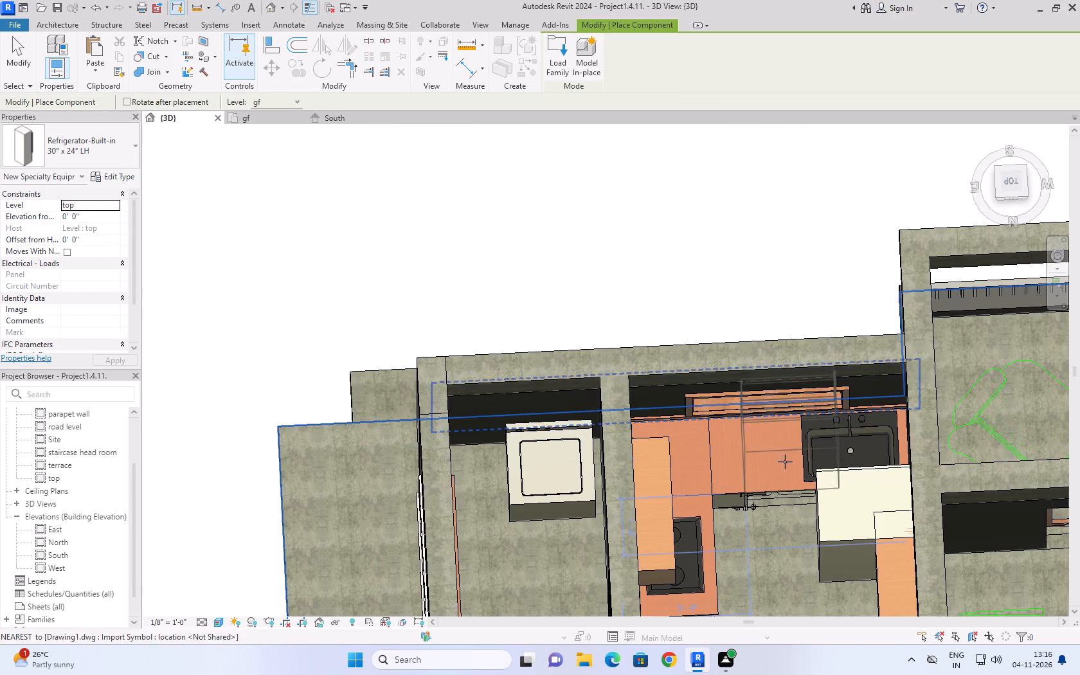
click(243, 117)
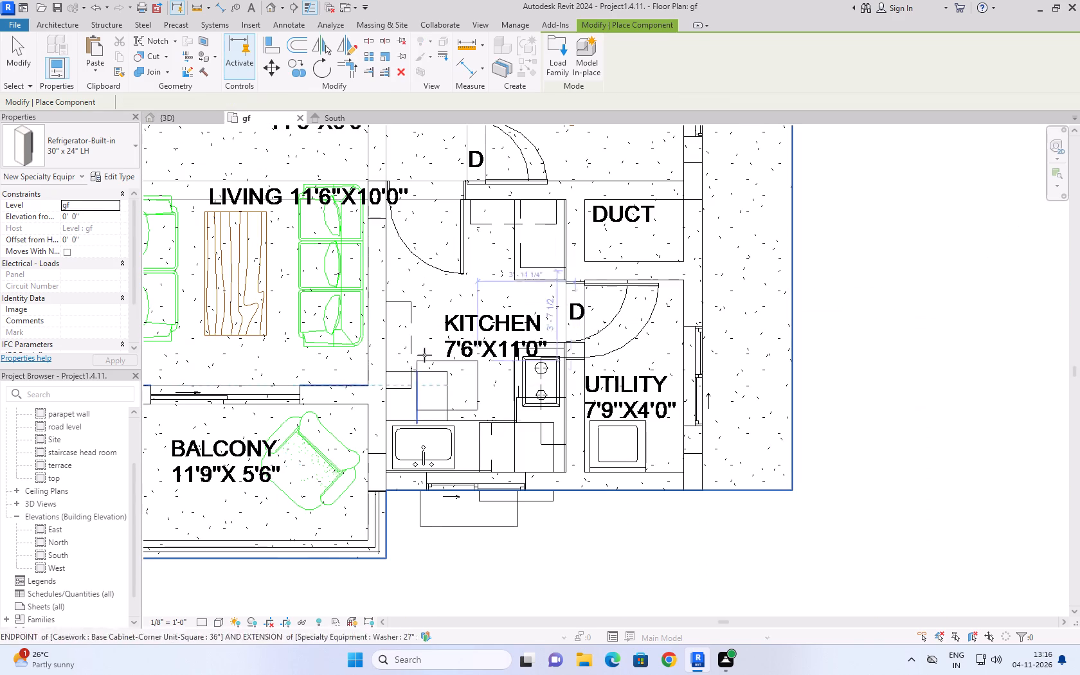
click(12, 48)
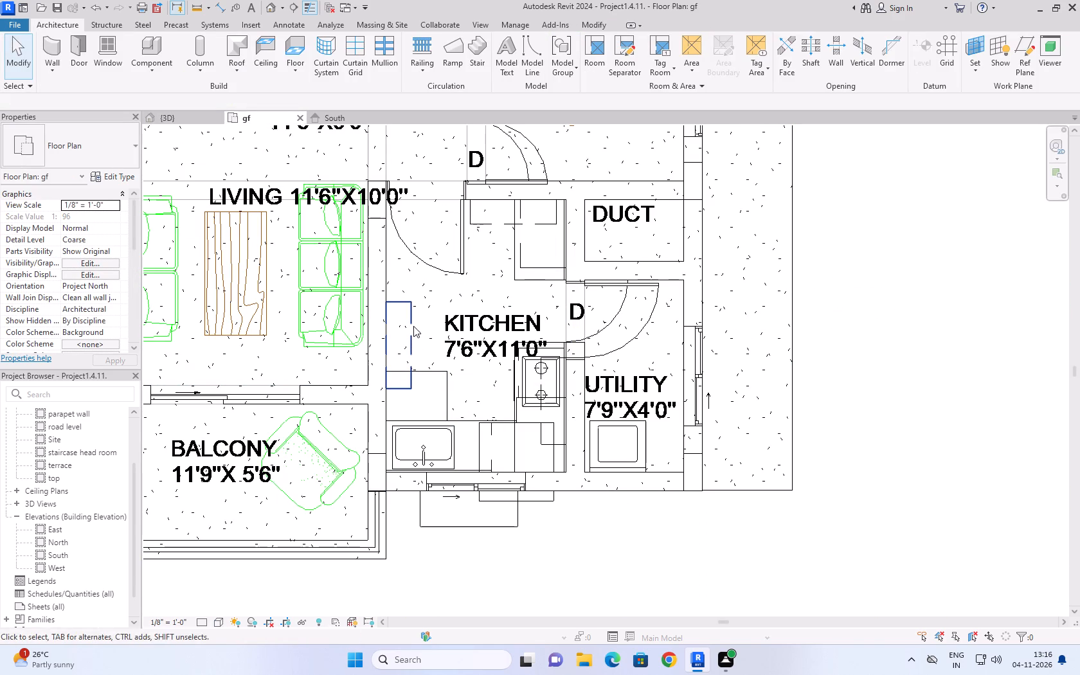
Nudge the 42" x 30" x 12" sliding-door upper cabinet along the kitchen wall, away from the sink and clear of the refrigerator.
click(413, 326)
key(Up)
key(Up)
key(Up)
key(Up)
key(Up)
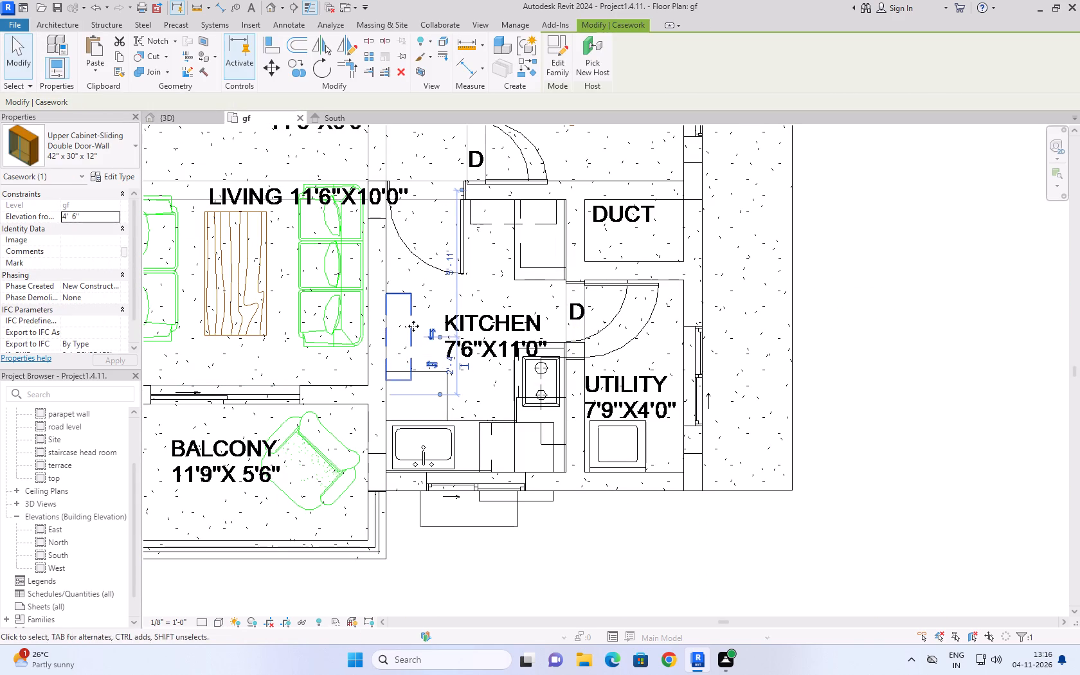
key(Up)
key(Up)
key(Up)
key(Up)
key(Up)
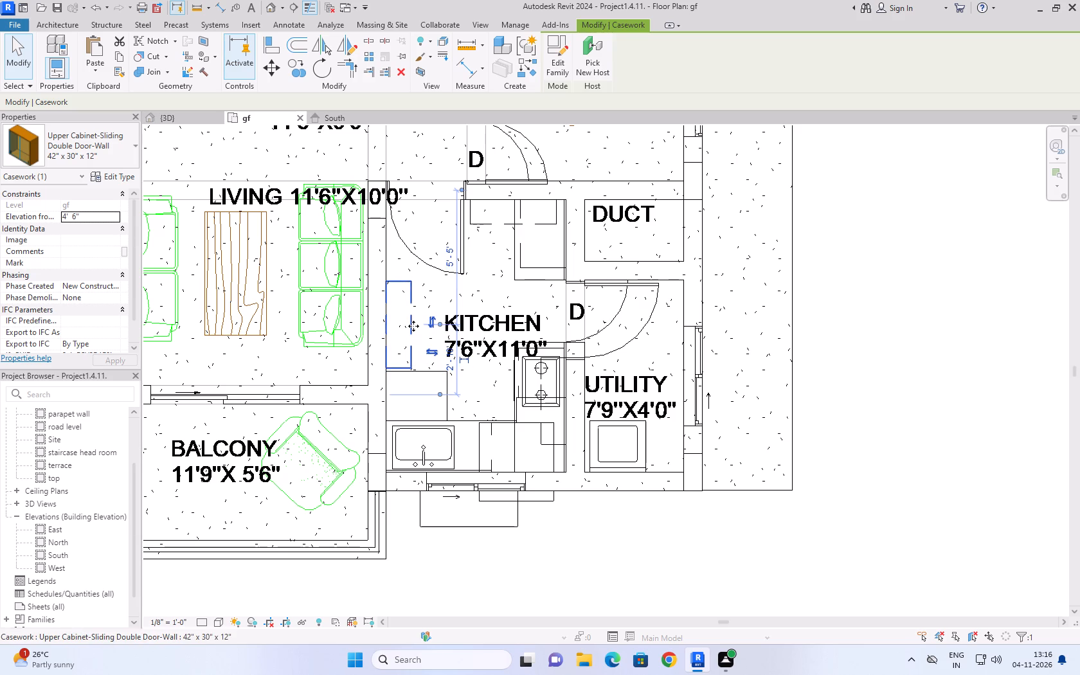
In the 3D view, turn the kitchen's built-in refrigerator in place so its door faces away from the sink counter.
click(163, 117)
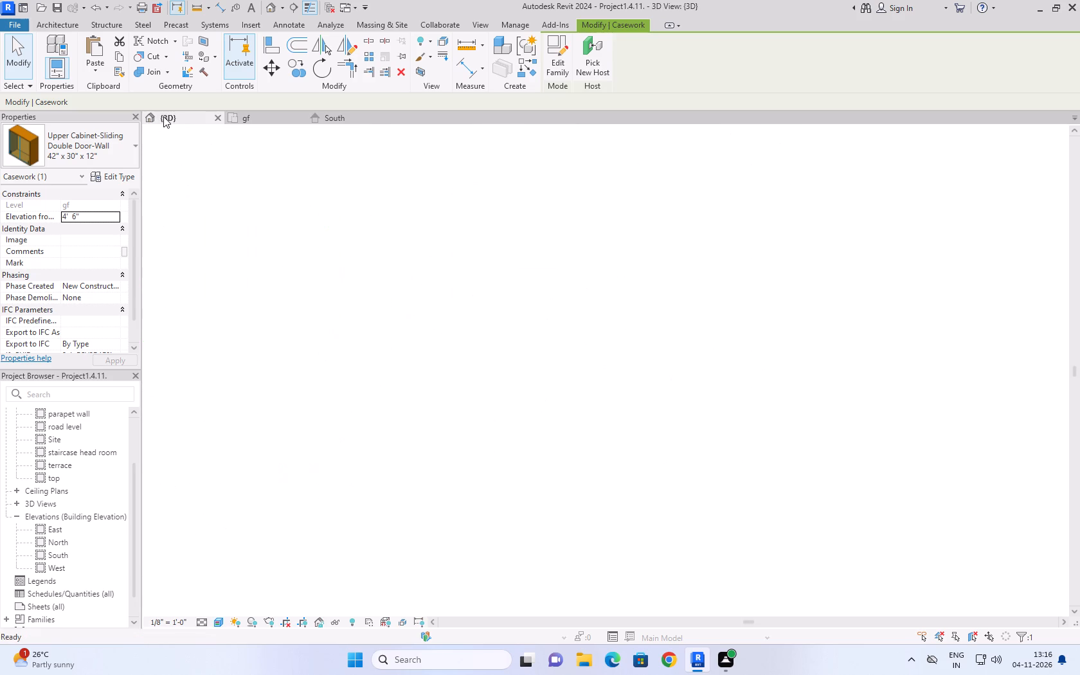
shift+middle_drag(760, 525, 771, 528)
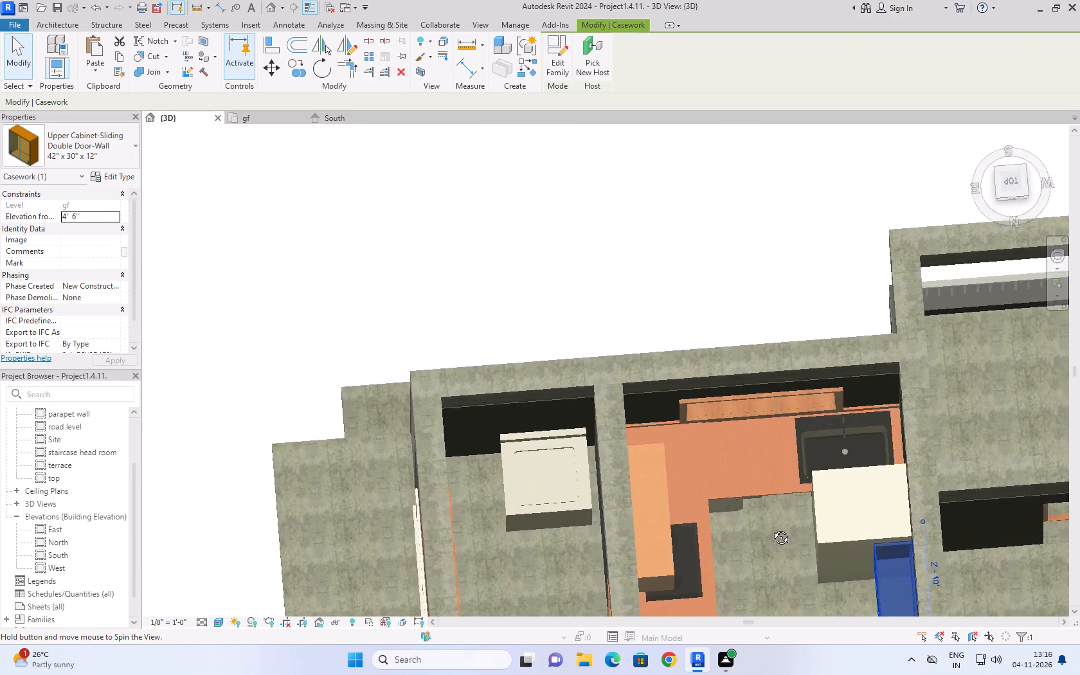
shift+middle_drag(771, 528, 947, 598)
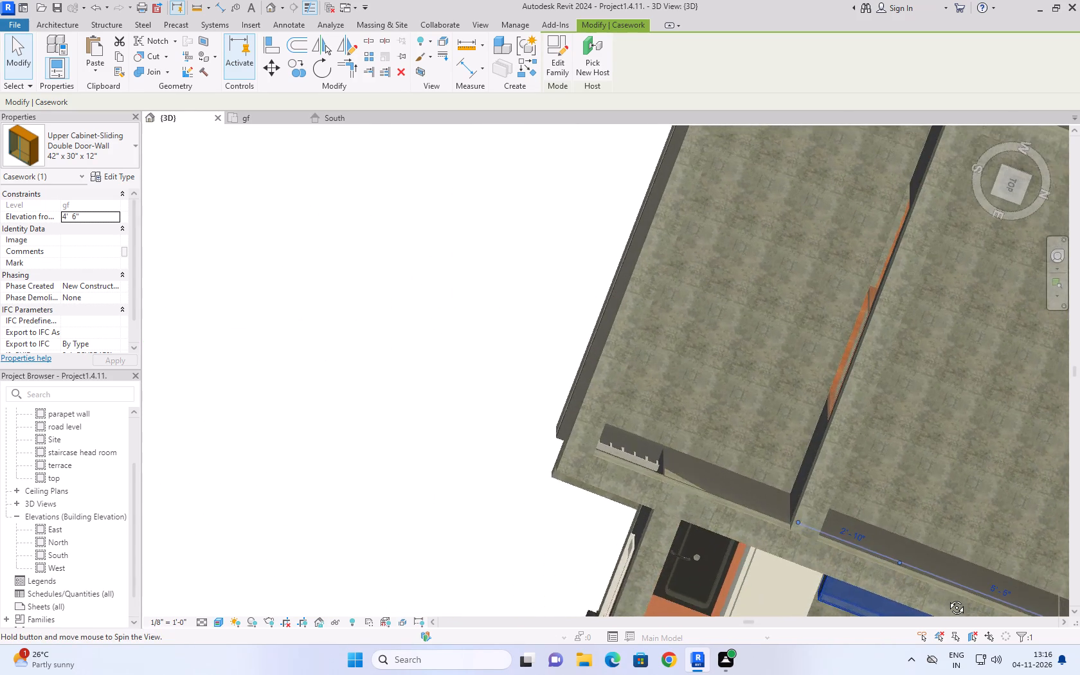
shift+middle_drag(947, 598, 883, 488)
middle_drag(862, 426, 827, 356)
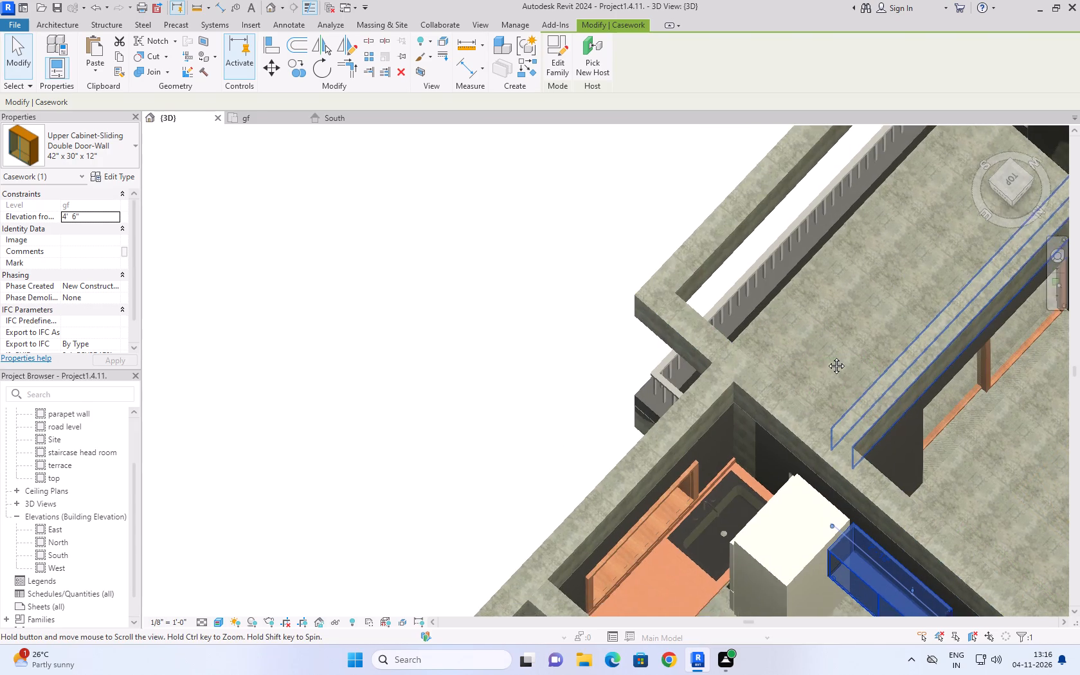
middle_drag(827, 356, 730, 266)
click(654, 435)
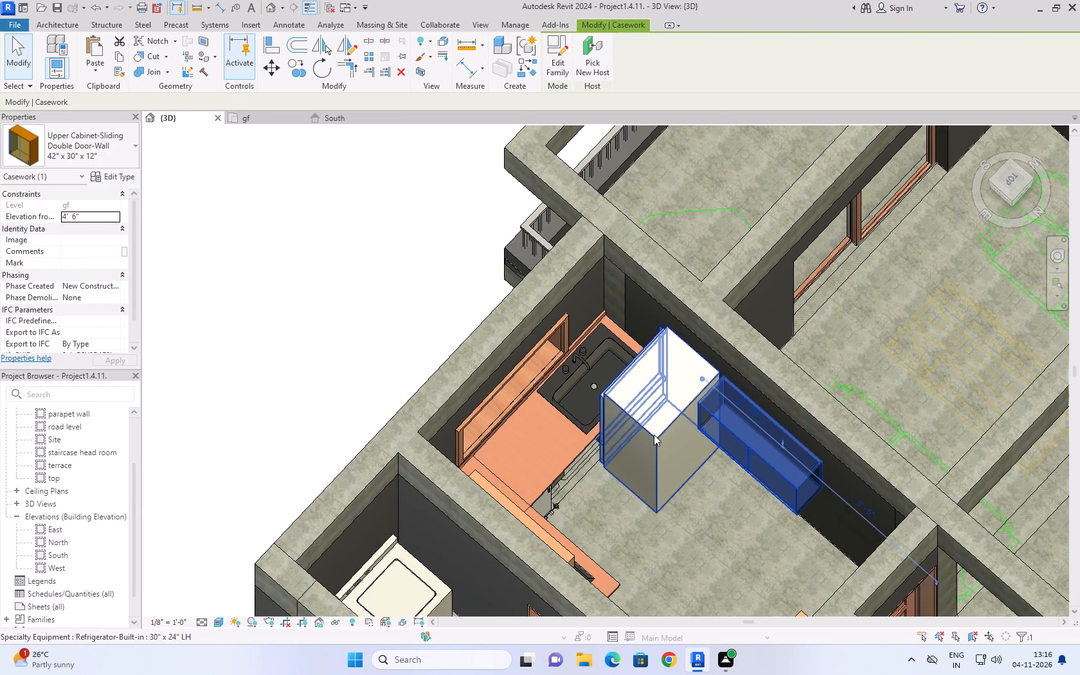
key(space)
key(space)
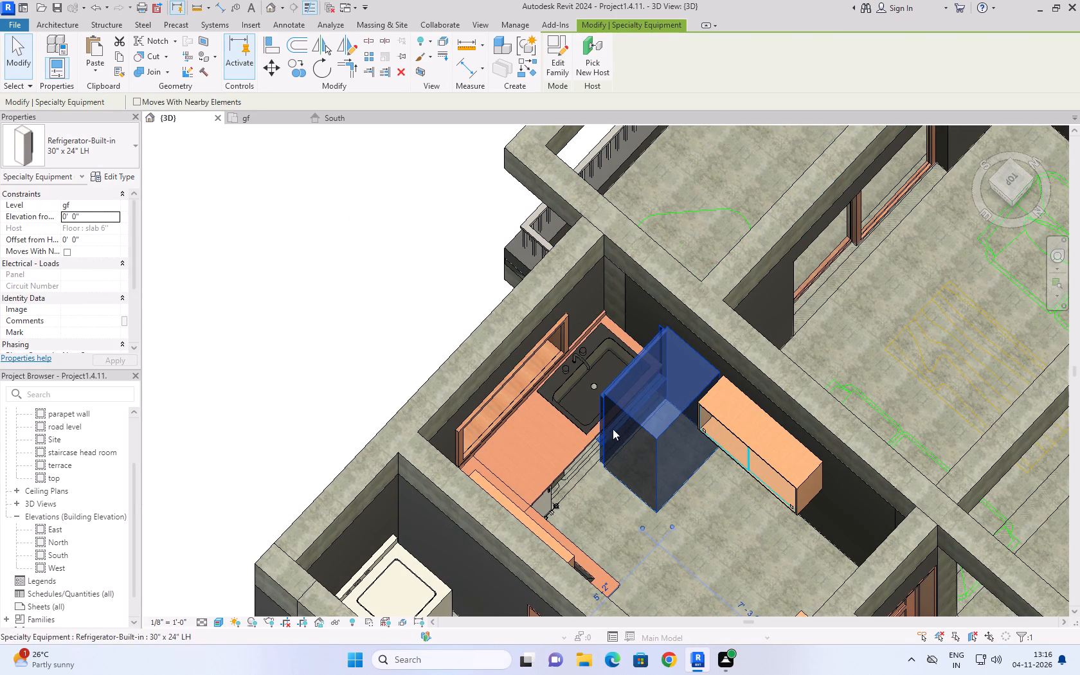
key(space)
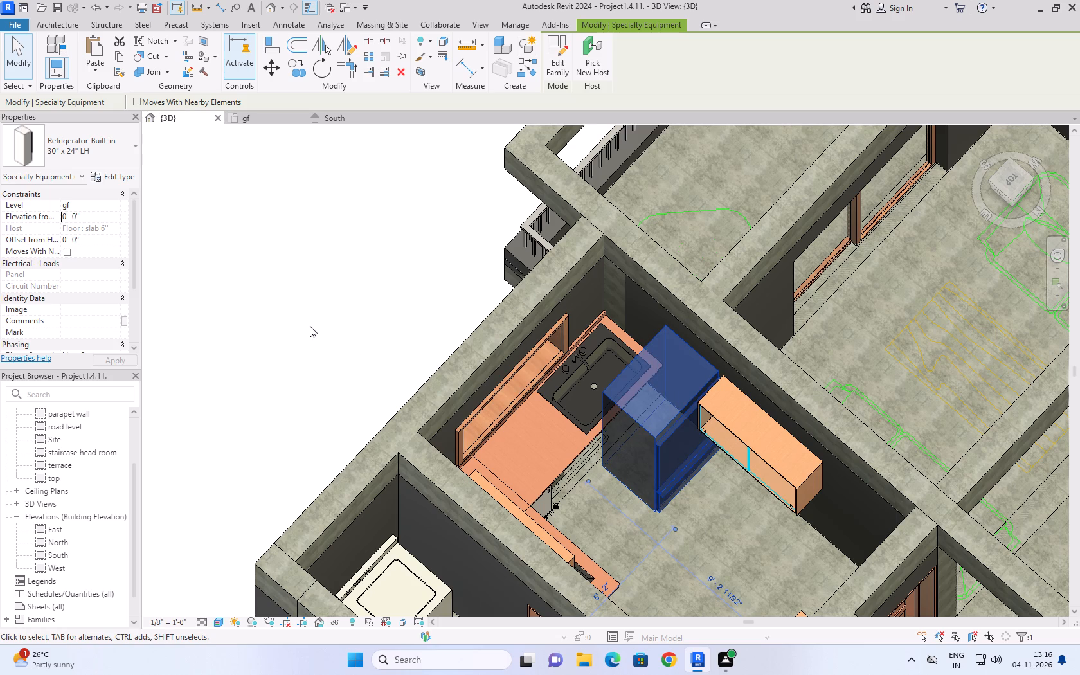
click(294, 329)
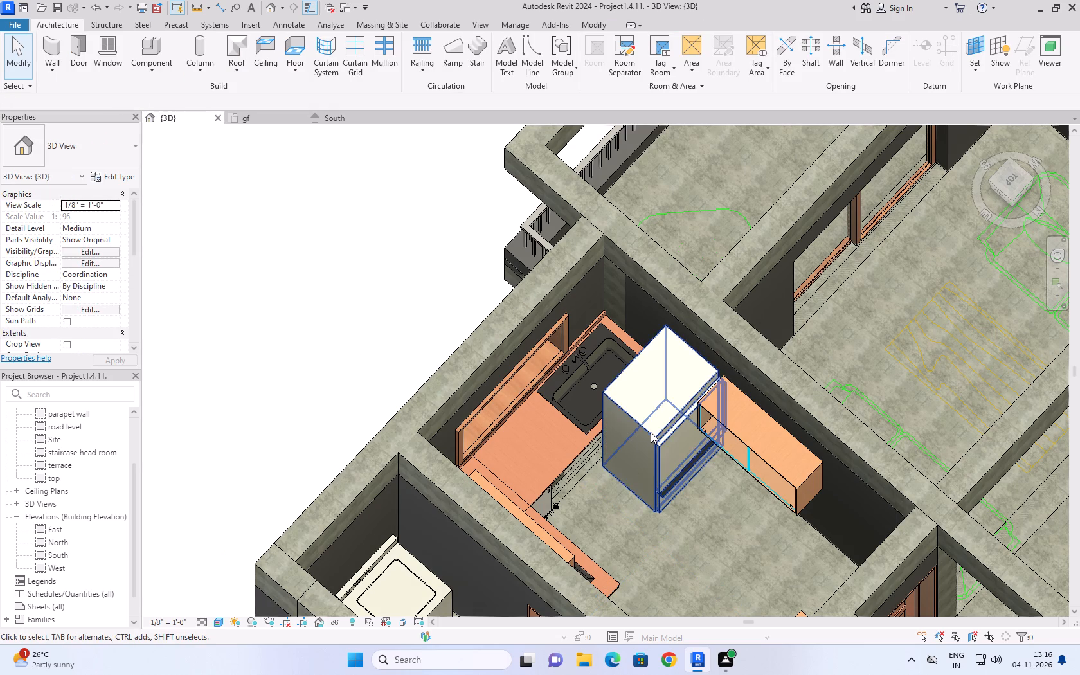
Rotate the refrigerator 90° in the gf plan, then flip it in 3D so its door faces into the kitchen.
click(252, 120)
click(442, 548)
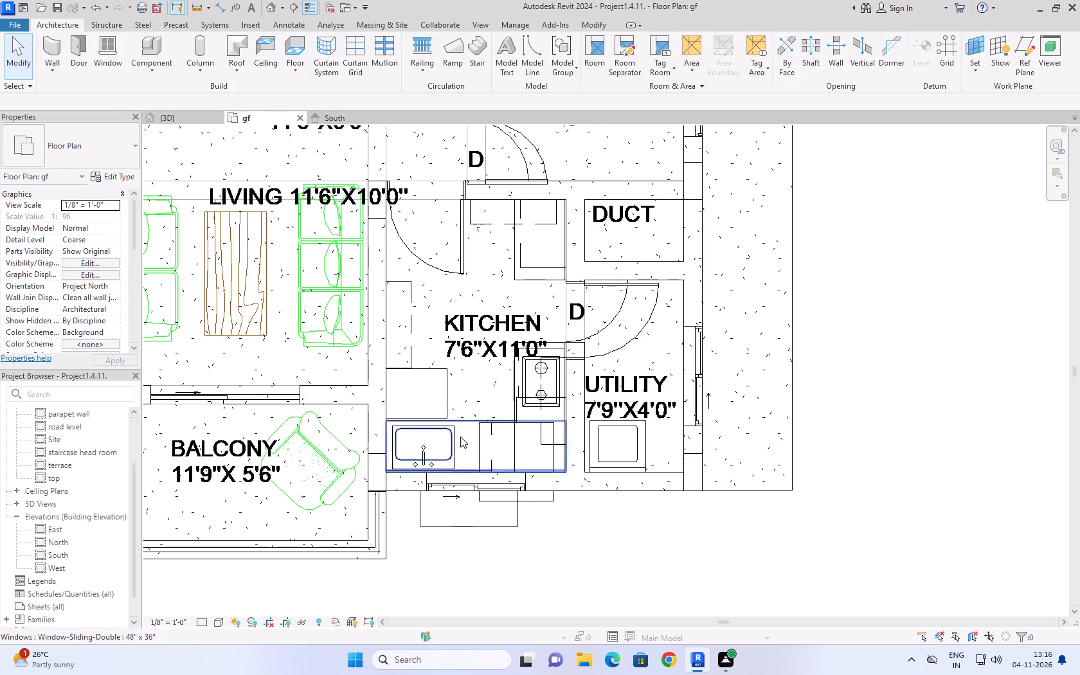
click(446, 397)
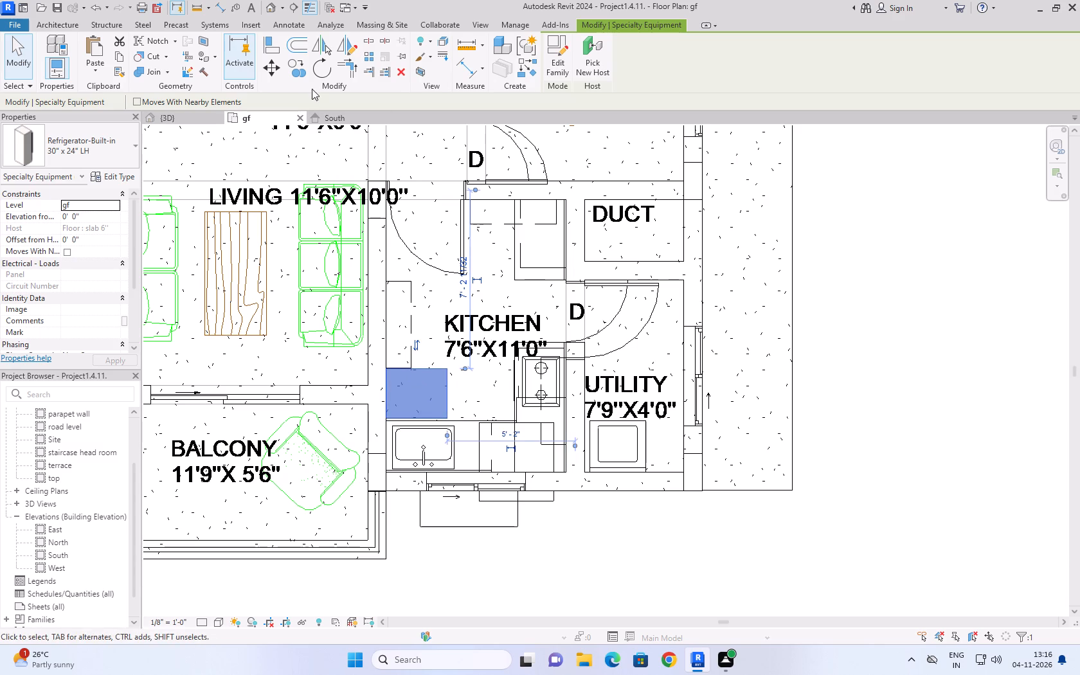
click(316, 65)
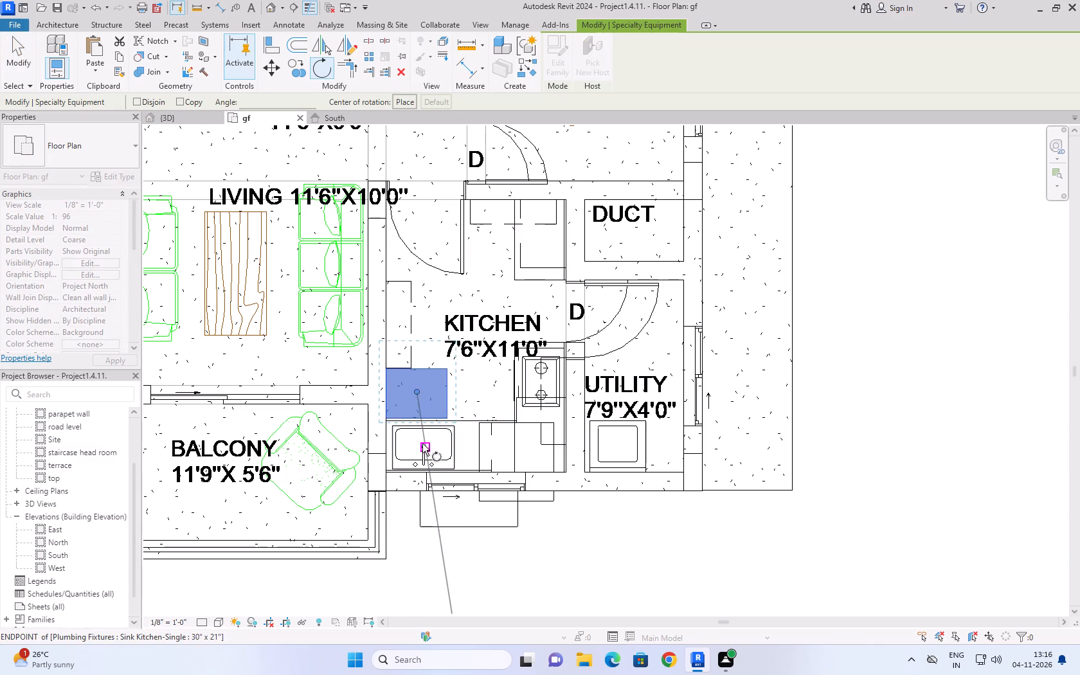
click(480, 394)
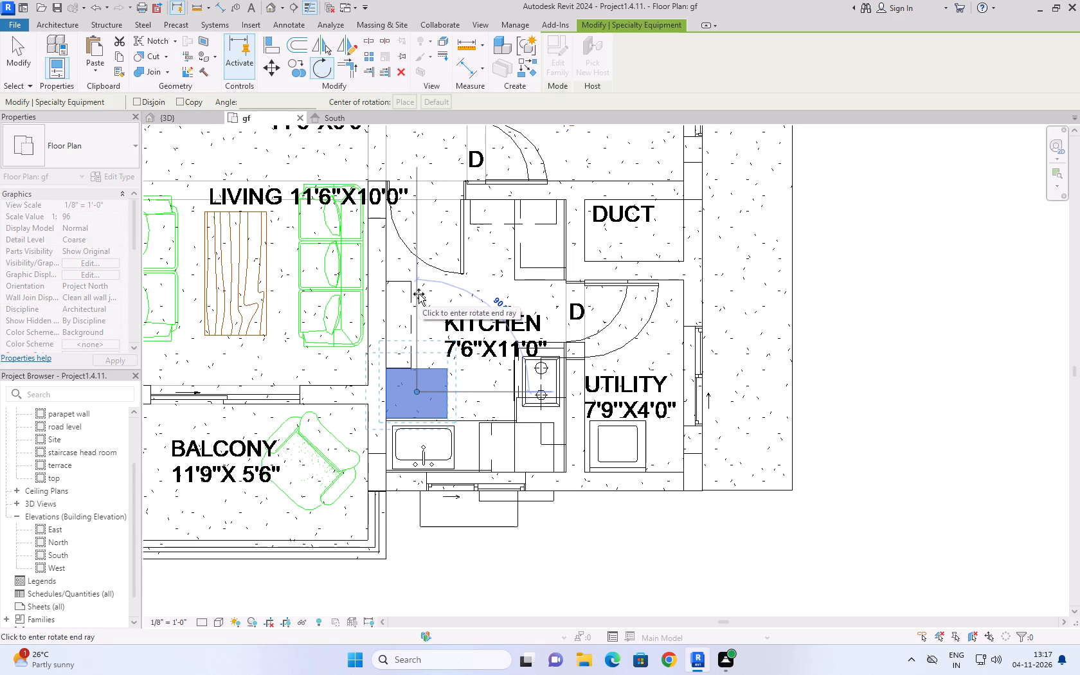
click(419, 294)
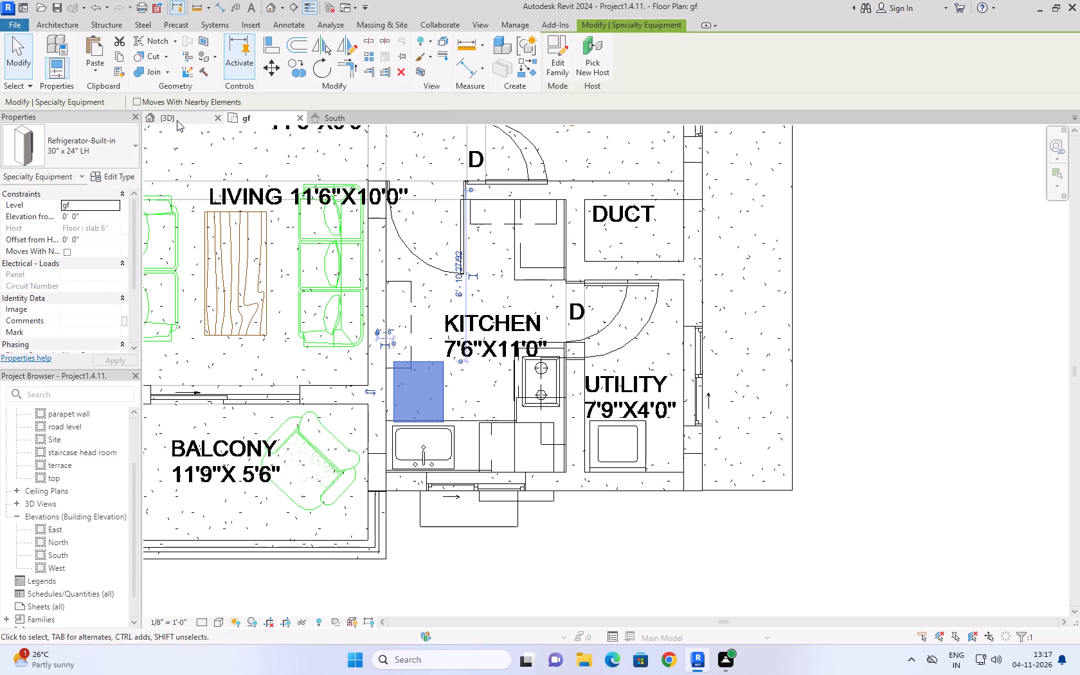
click(175, 120)
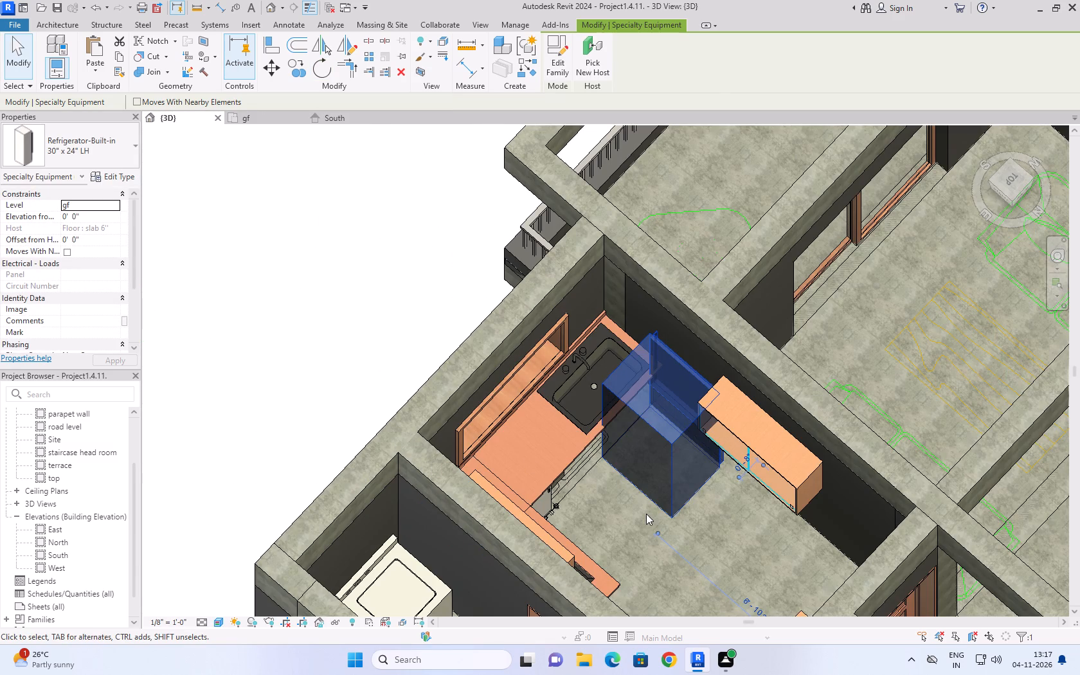
key(space)
click(646, 514)
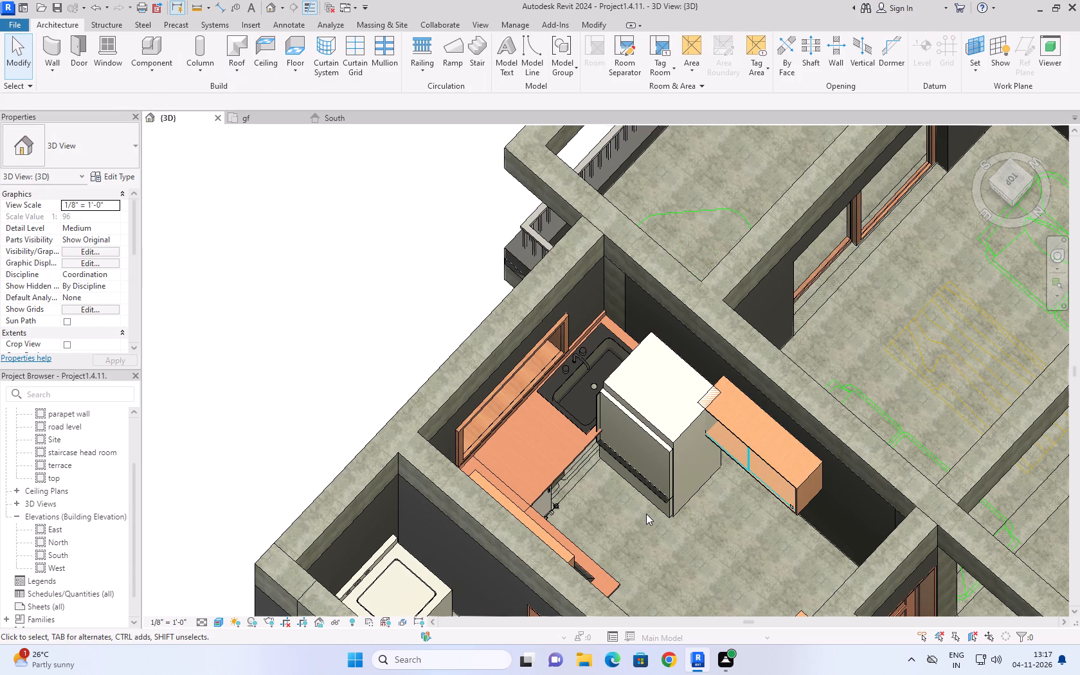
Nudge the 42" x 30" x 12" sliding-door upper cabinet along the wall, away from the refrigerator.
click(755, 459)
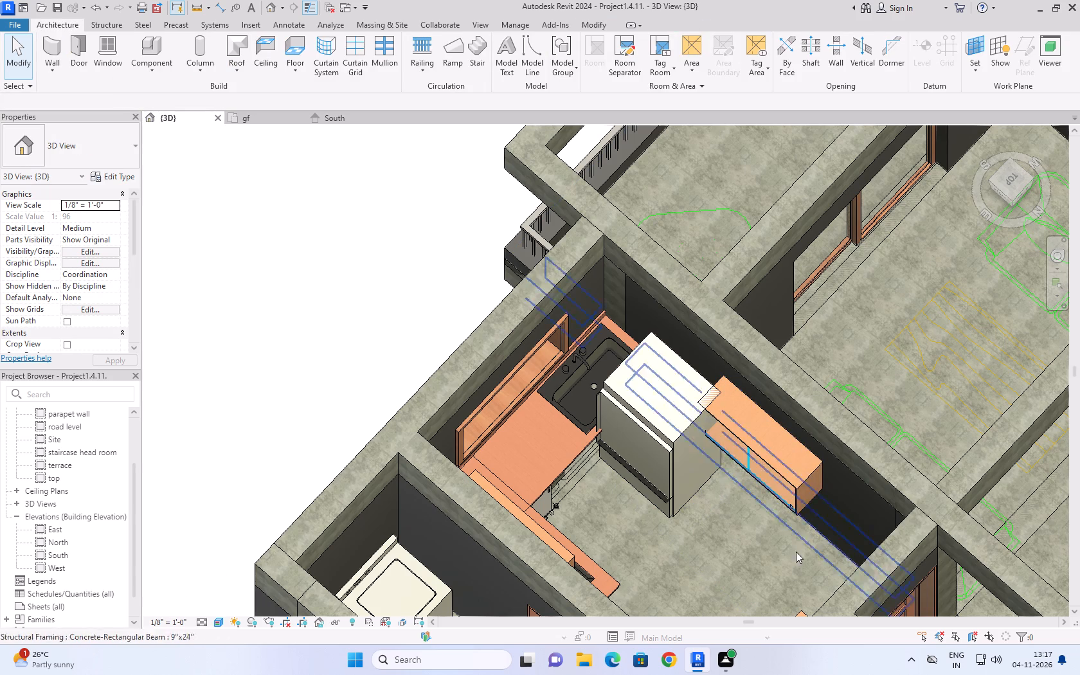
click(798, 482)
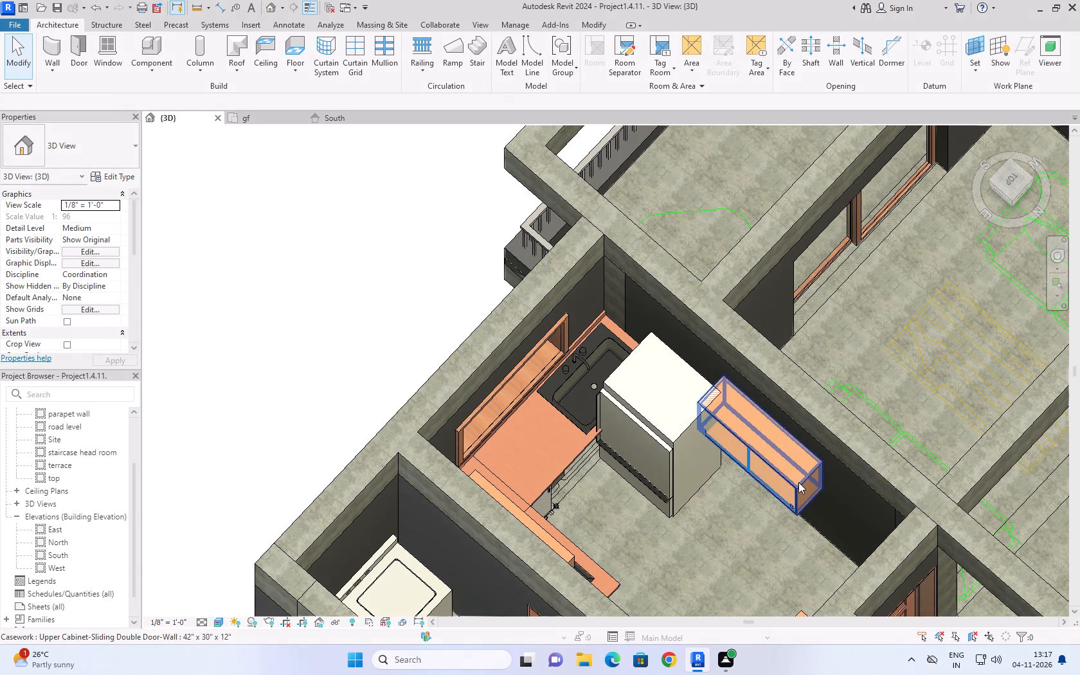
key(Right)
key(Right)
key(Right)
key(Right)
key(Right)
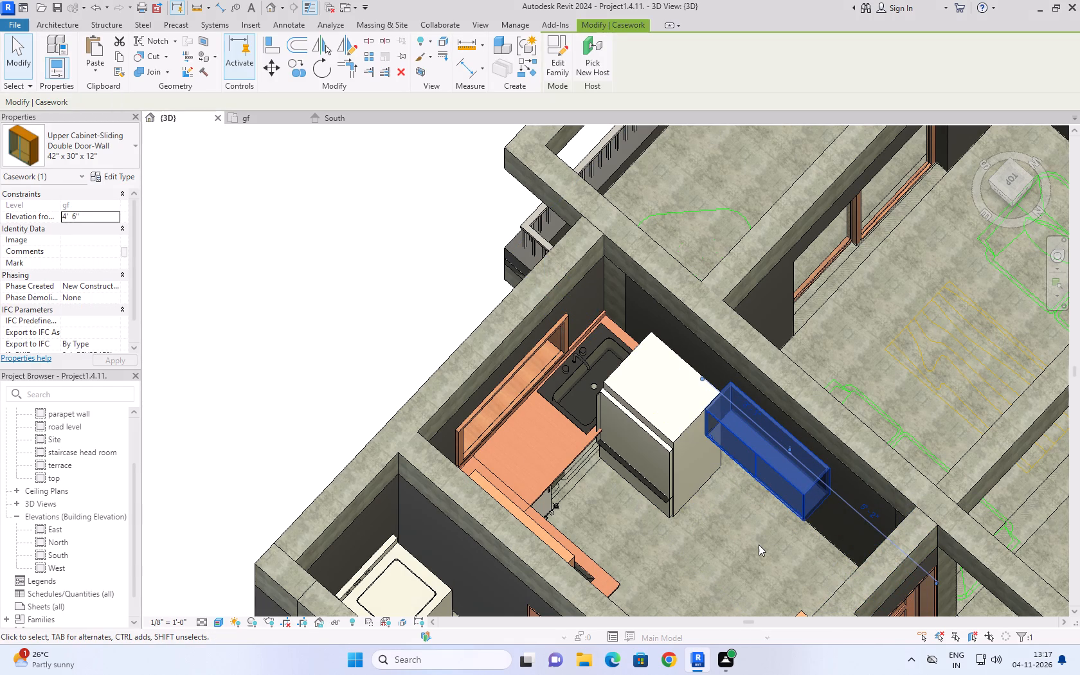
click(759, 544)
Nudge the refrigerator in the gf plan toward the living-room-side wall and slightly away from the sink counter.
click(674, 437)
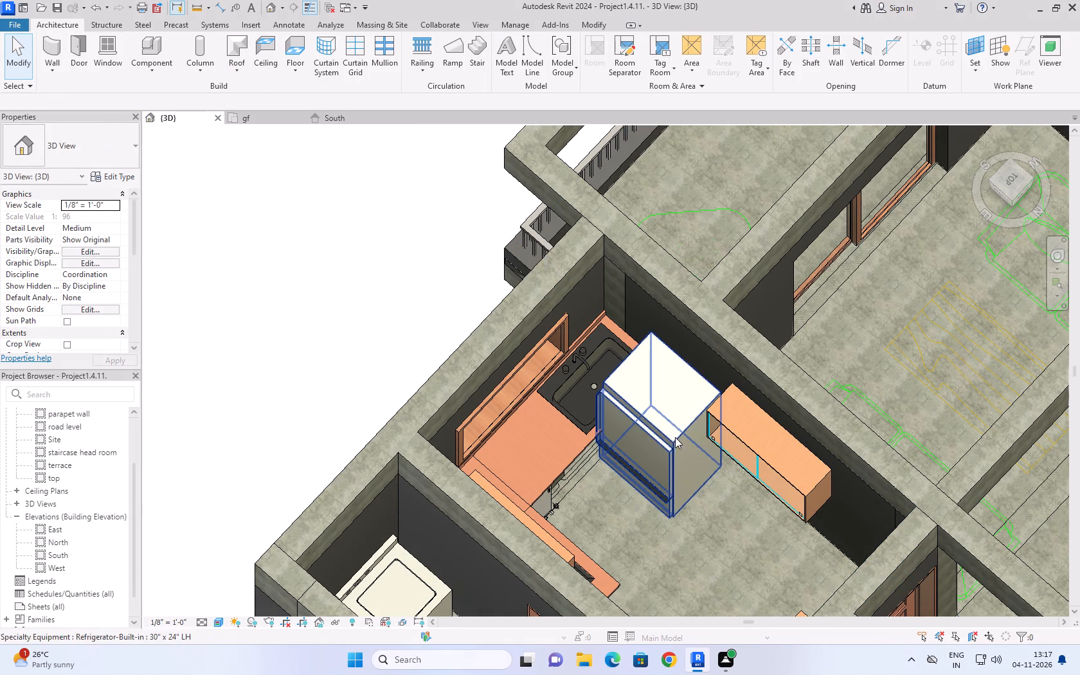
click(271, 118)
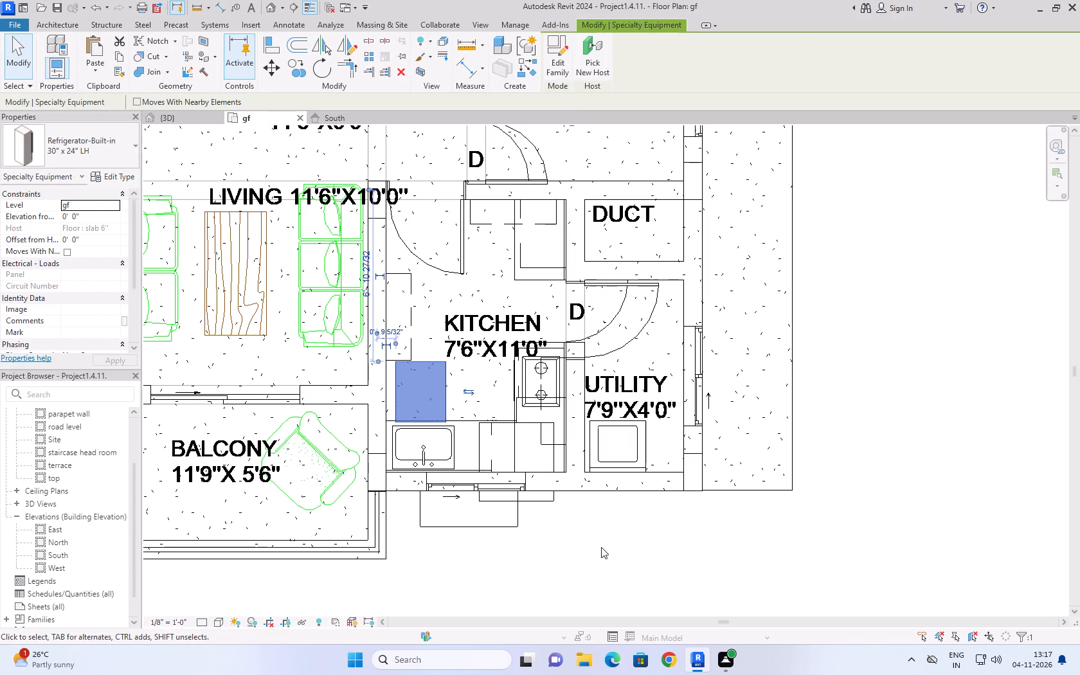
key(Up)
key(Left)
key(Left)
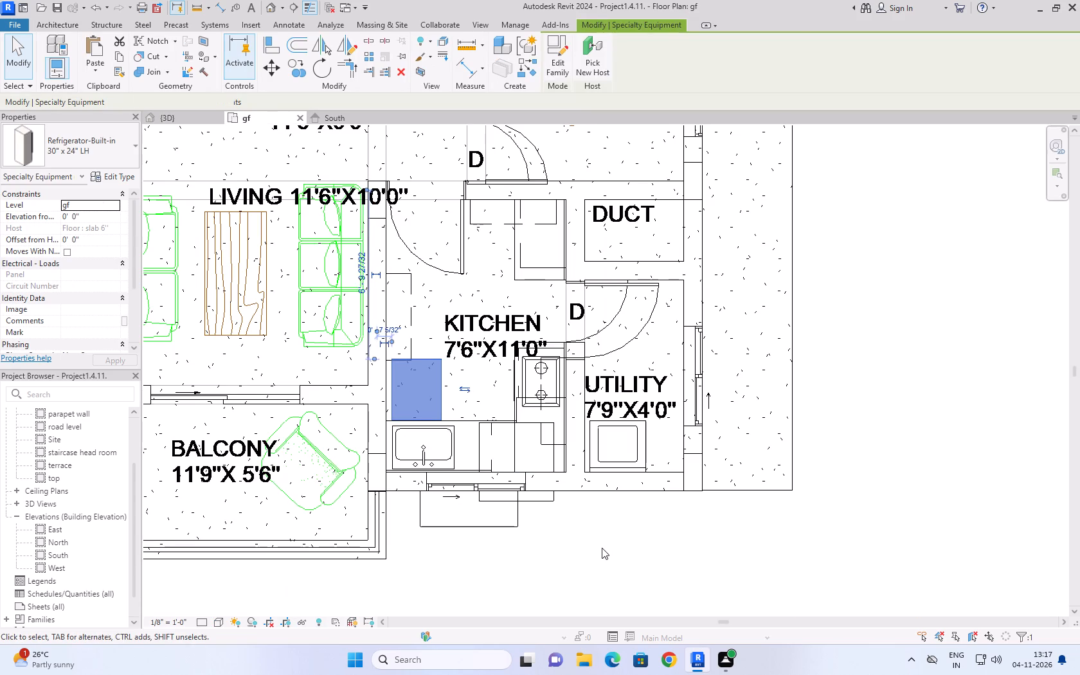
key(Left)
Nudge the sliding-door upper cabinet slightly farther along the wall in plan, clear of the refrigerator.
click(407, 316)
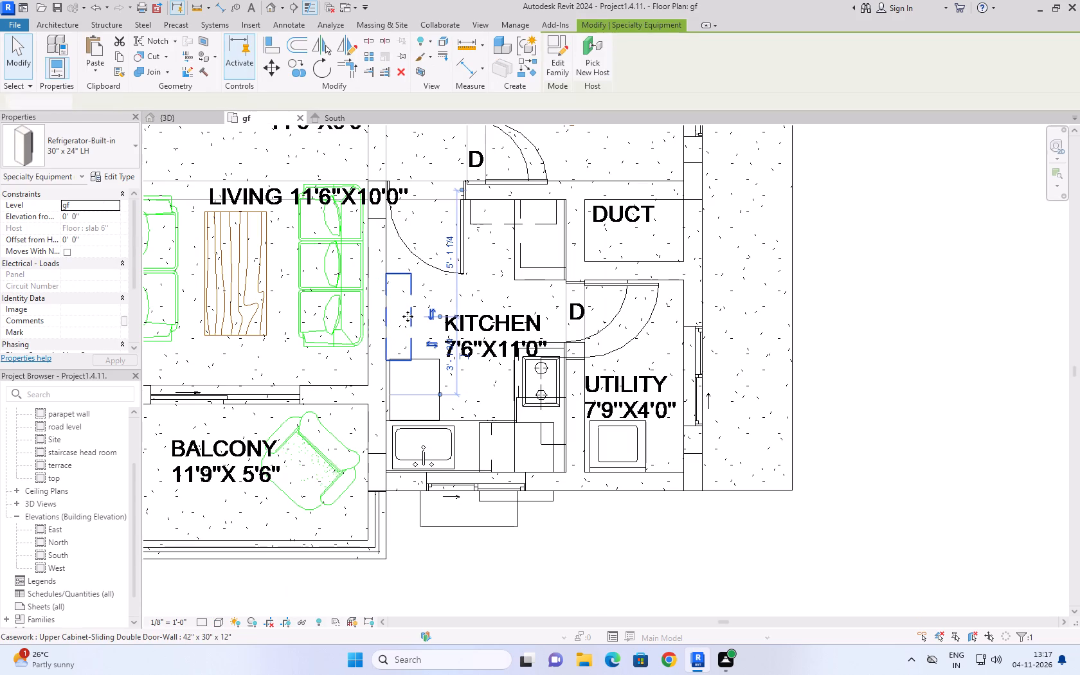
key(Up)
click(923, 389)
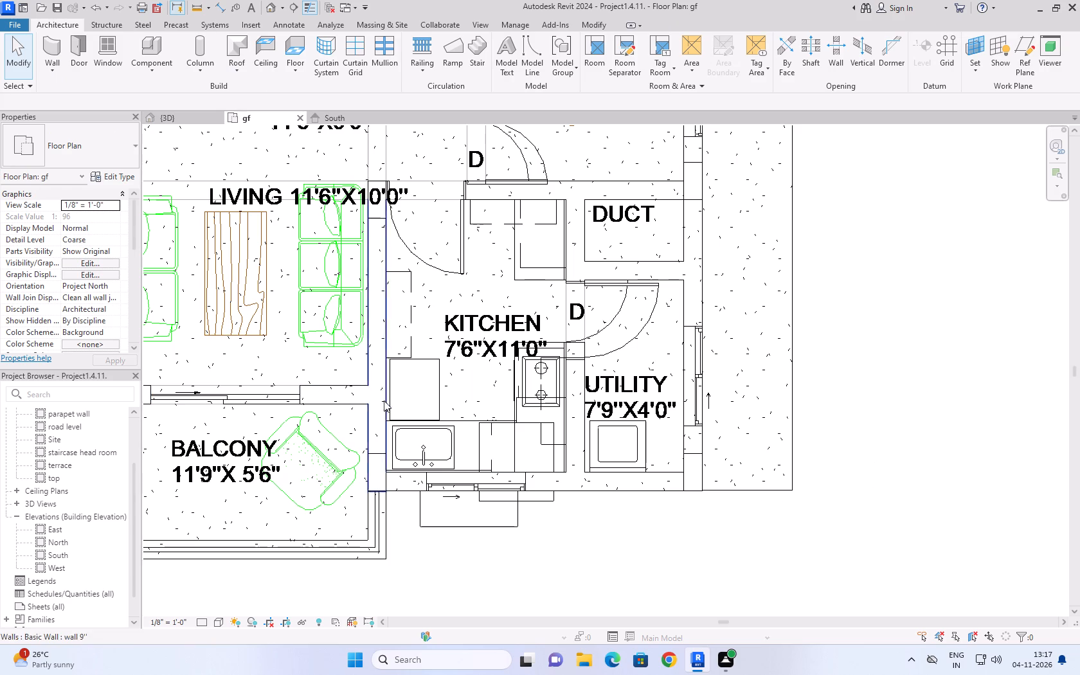
Move the refrigerator along the living-room-side wall, away from the sink to the kitchen-door end of the upper cabinet.
click(446, 428)
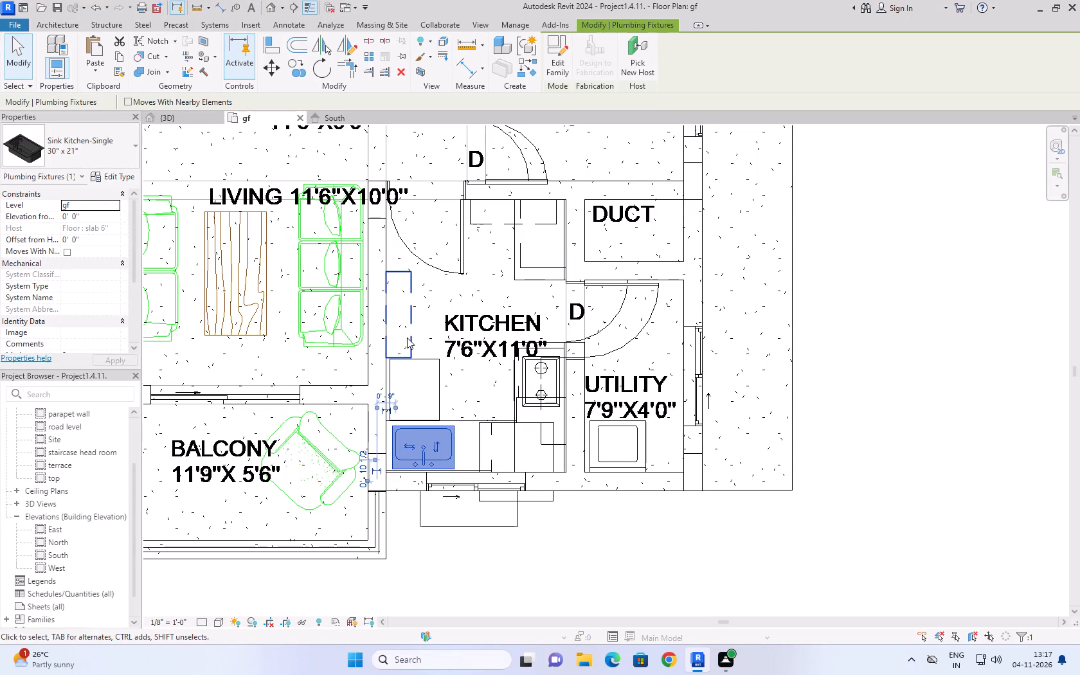
drag(424, 359, 425, 300)
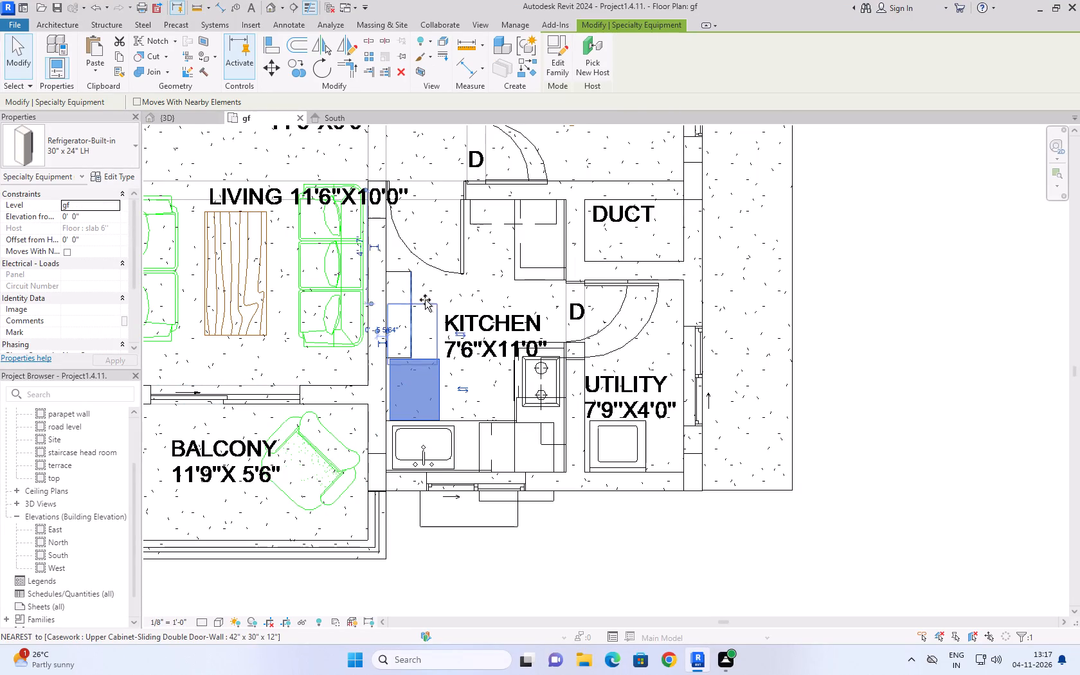
drag(425, 300, 428, 254)
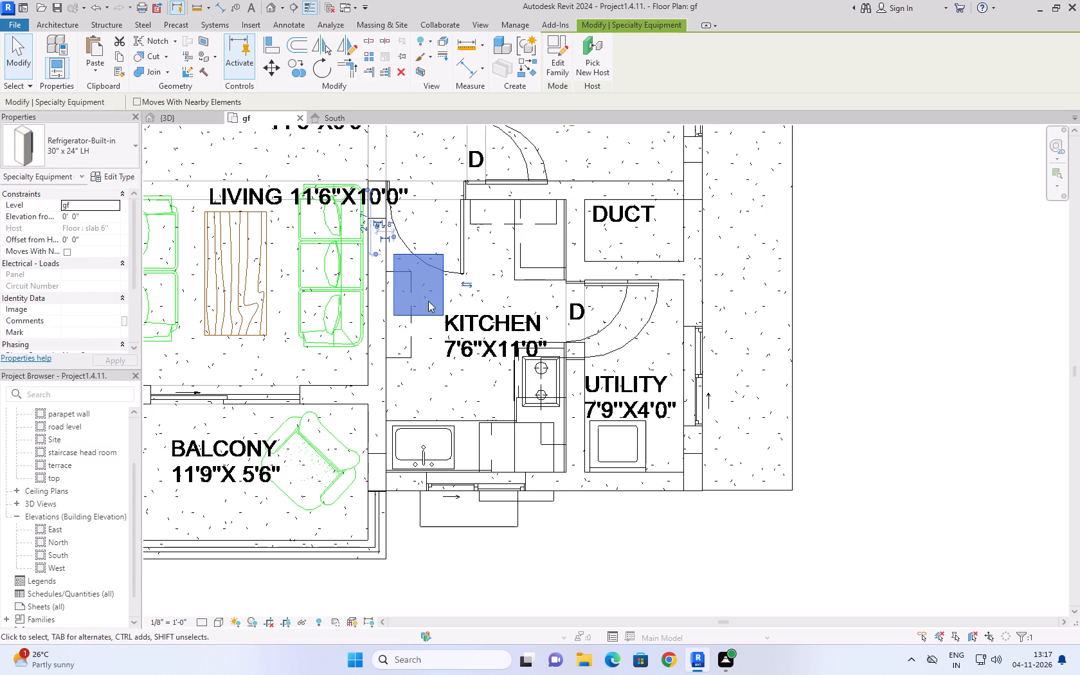
Move the sliding-door upper cabinet along the wall into the refrigerator's former place, up to the sink counter.
click(410, 345)
drag(399, 356, 400, 369)
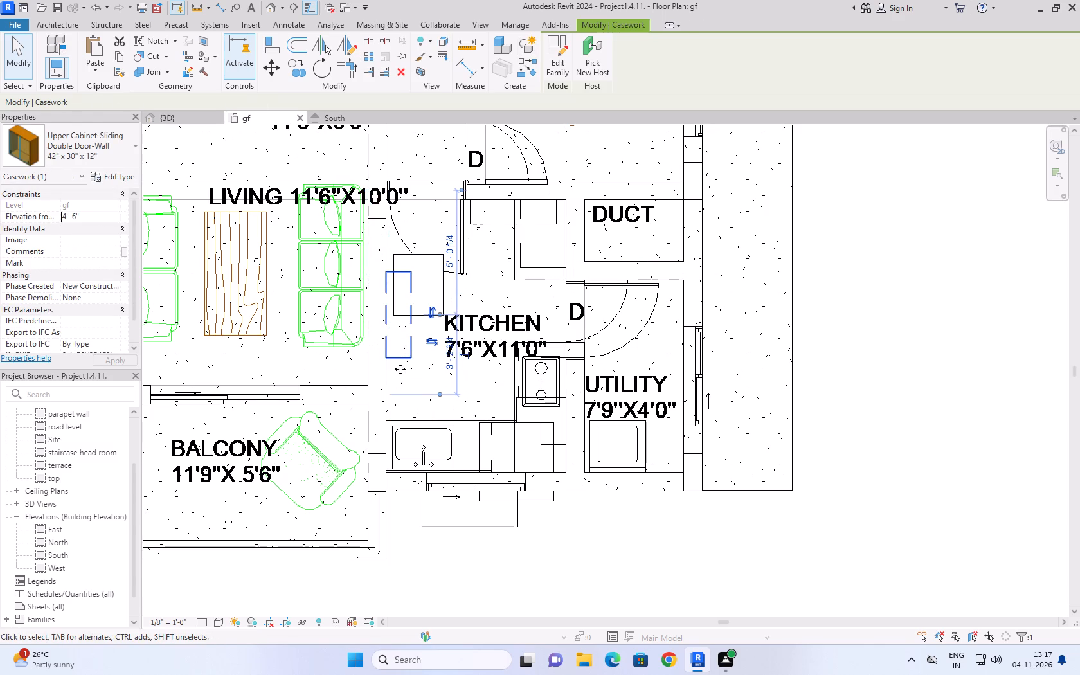
drag(400, 369, 401, 402)
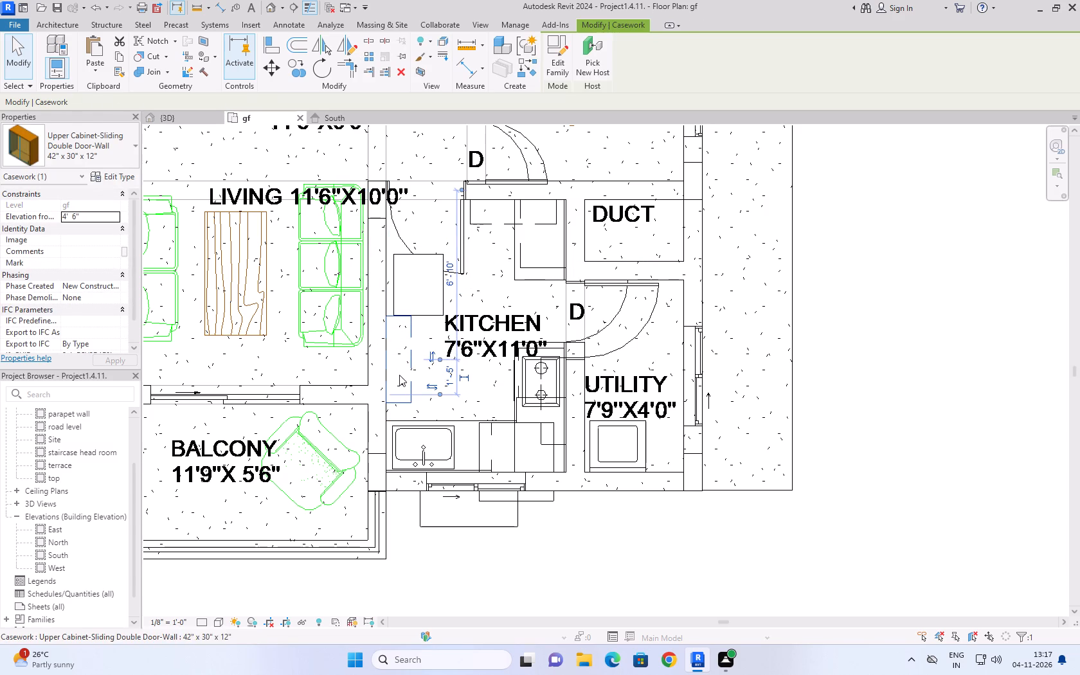
drag(401, 401, 401, 415)
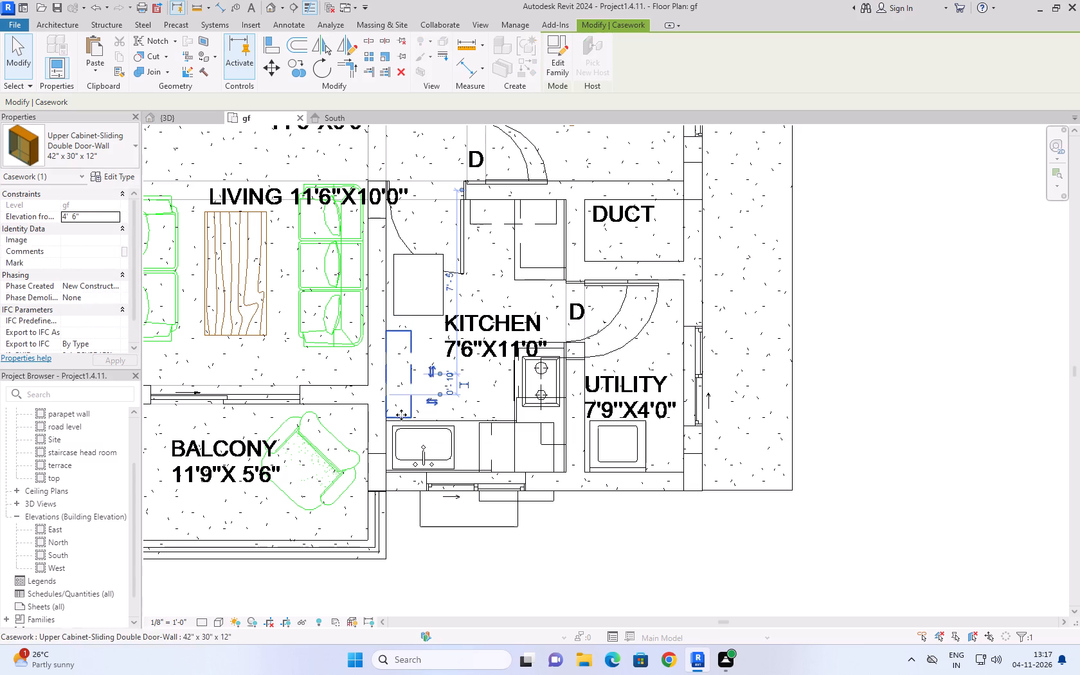
Place the refrigerator flush against the living-room-side wall, beside the upper cabinet's kitchen-door end, and check the arrangement in 3D.
click(413, 315)
drag(417, 286, 408, 300)
click(860, 266)
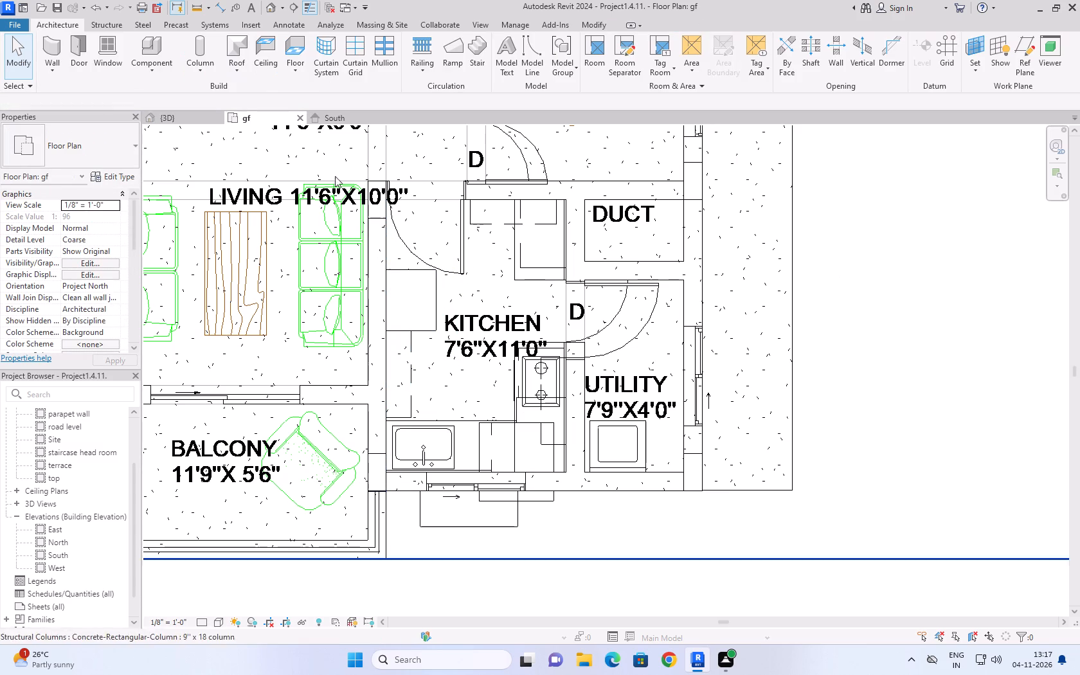
click(194, 119)
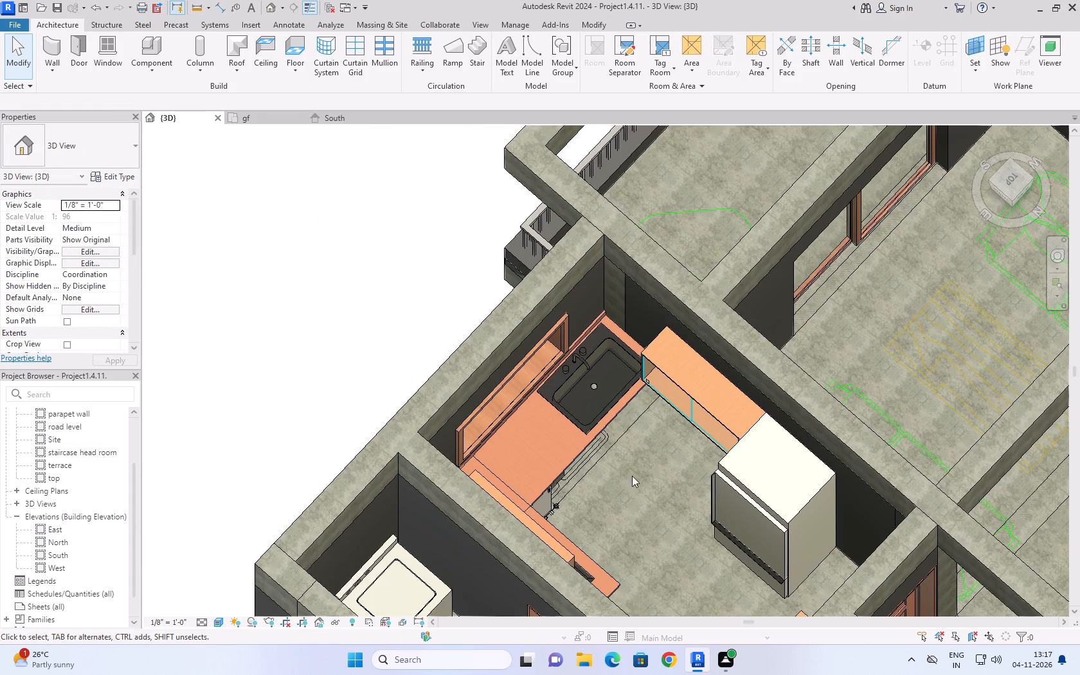
middle_drag(649, 480, 645, 431)
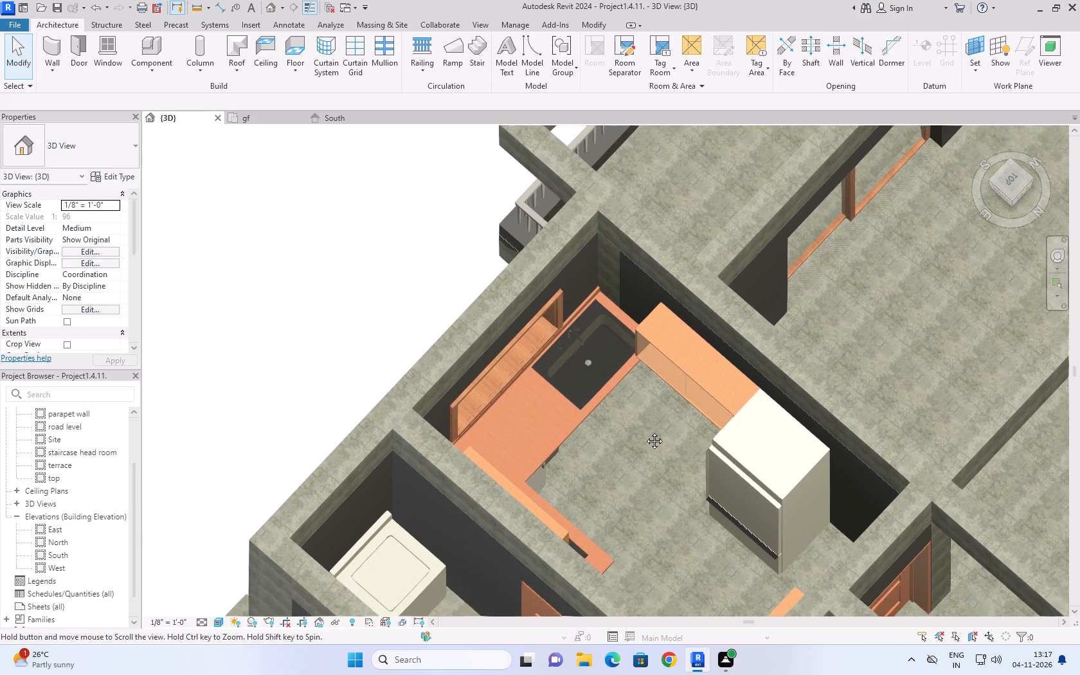
middle_drag(645, 431, 647, 385)
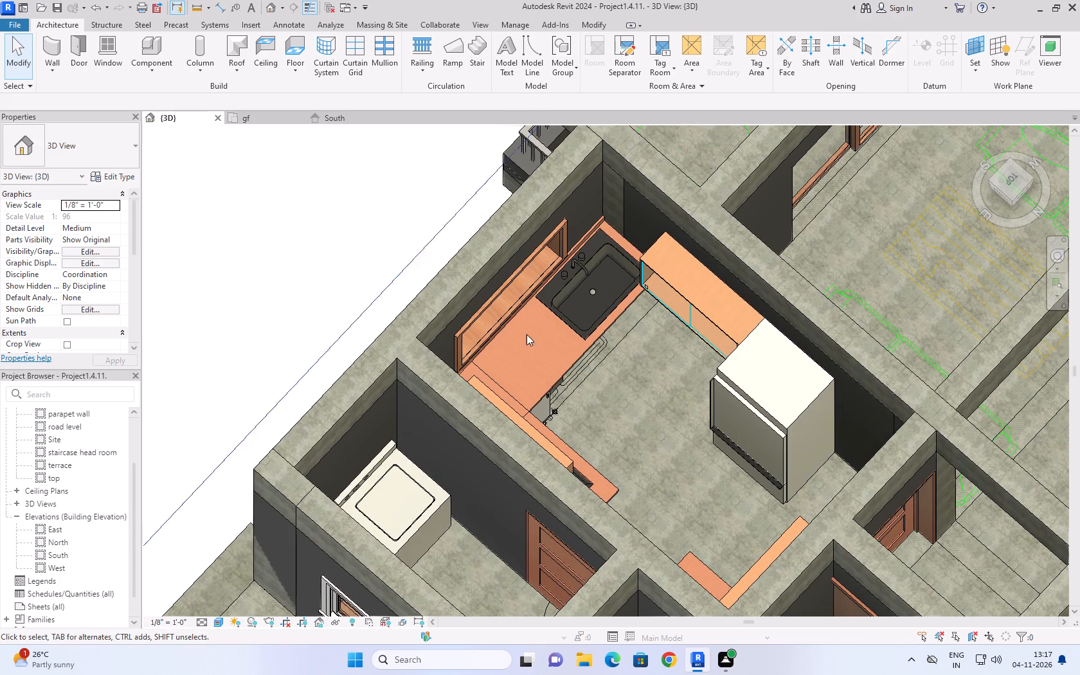
click(274, 113)
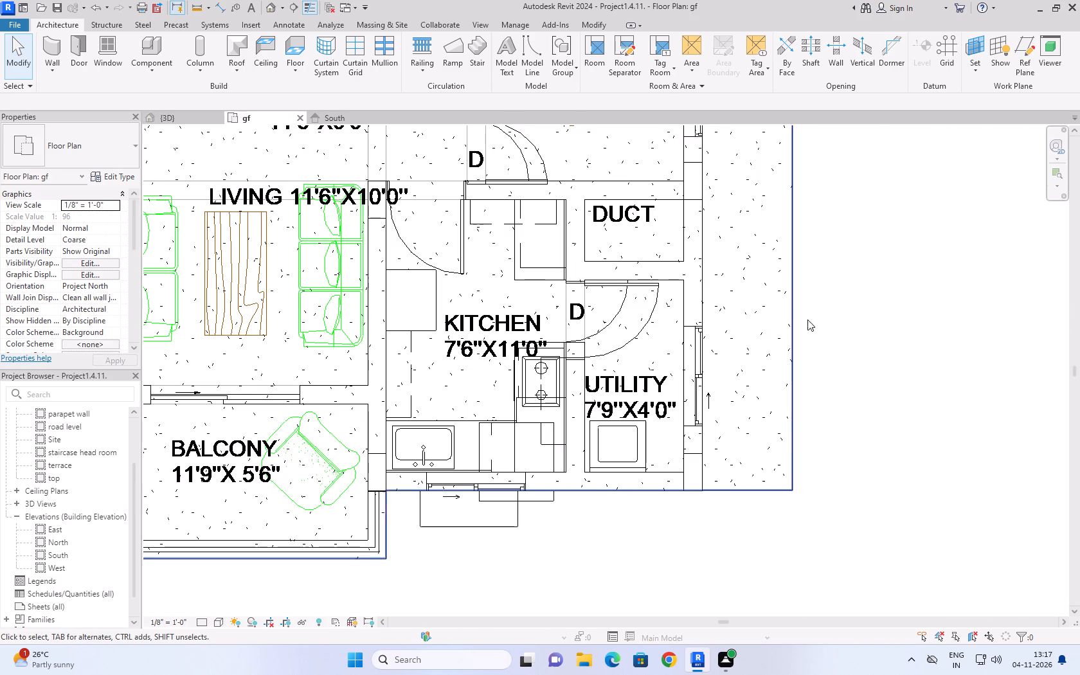
click(856, 292)
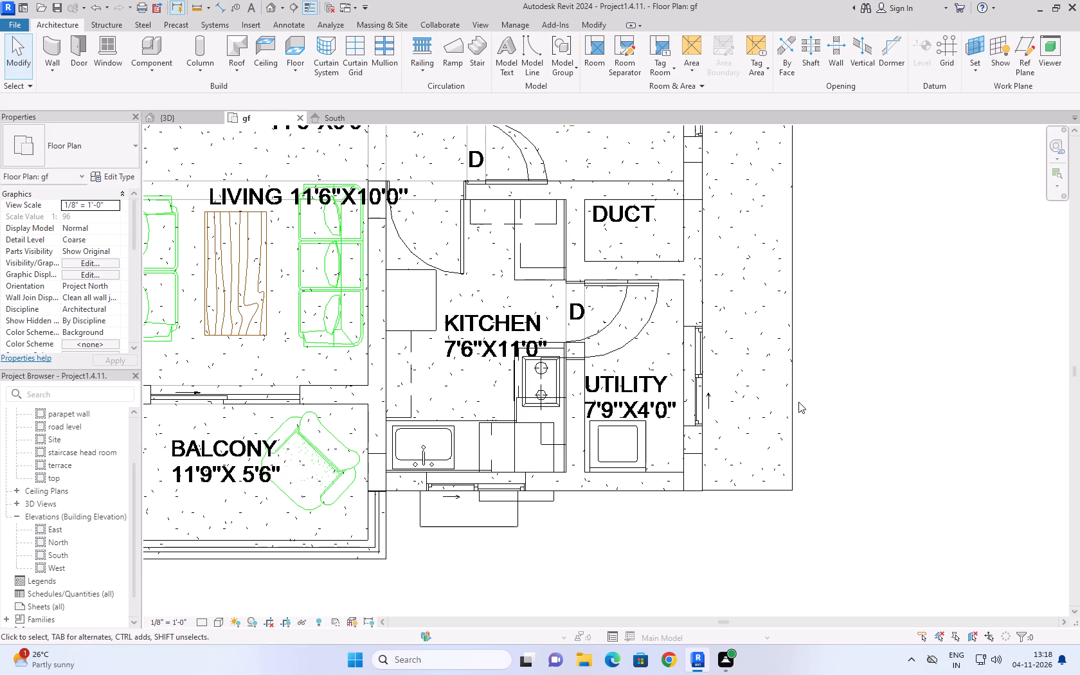
Examine the building's South elevation, including its levels and windows, and return to the kitchen in 3D.
click(906, 323)
click(335, 118)
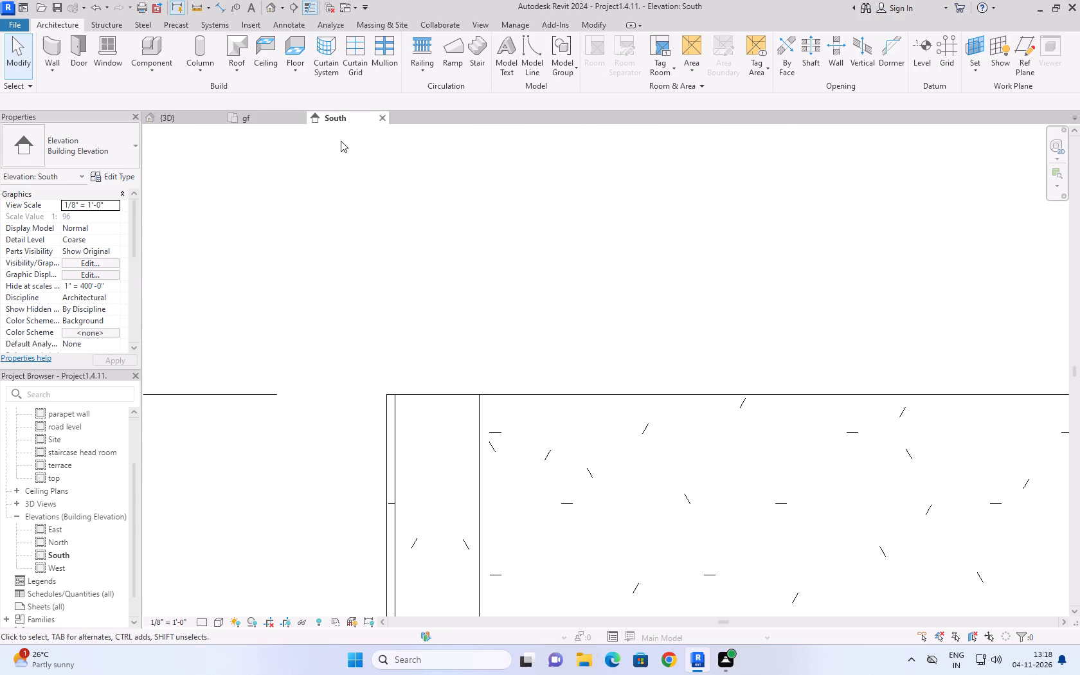
scroll(628, 376, down, 10)
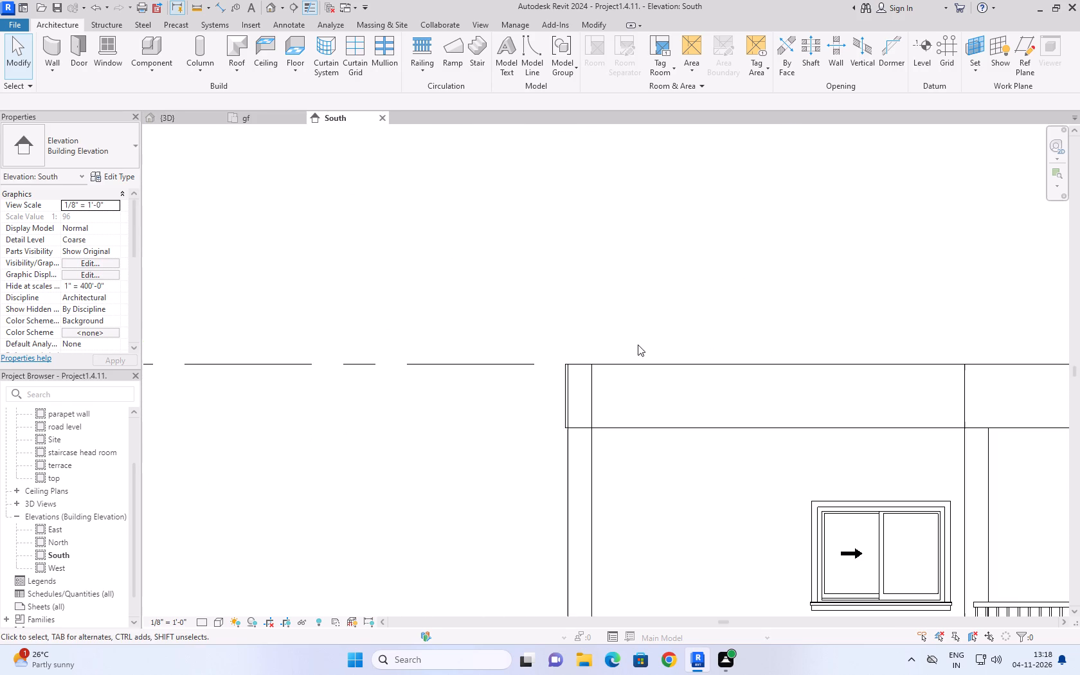
scroll(638, 345, down, 9)
scroll(744, 501, up, 4)
scroll(561, 435, up, 4)
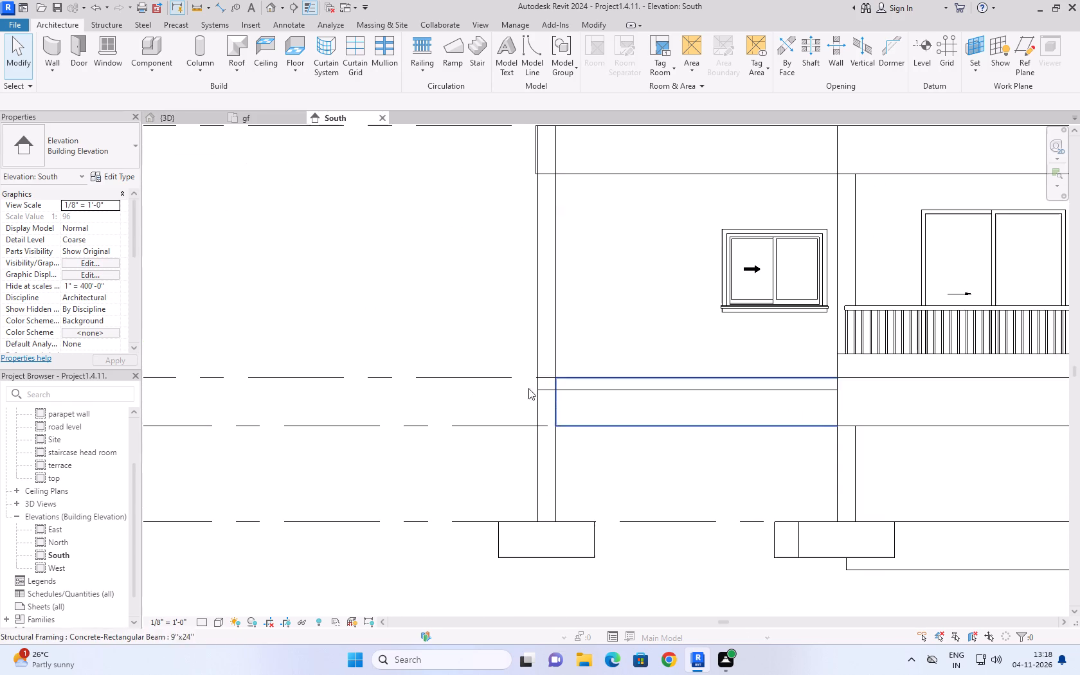
click(397, 239)
scroll(397, 240, down, 9)
middle_drag(393, 248, 341, 318)
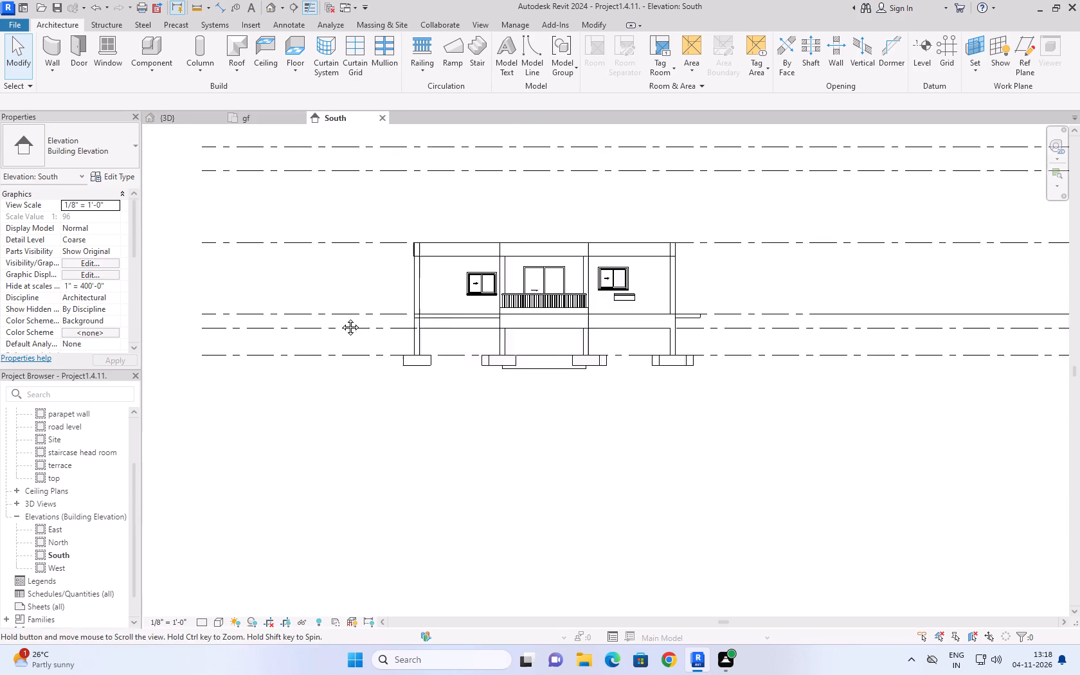
middle_drag(341, 318, 303, 364)
double_click(181, 109)
click(179, 115)
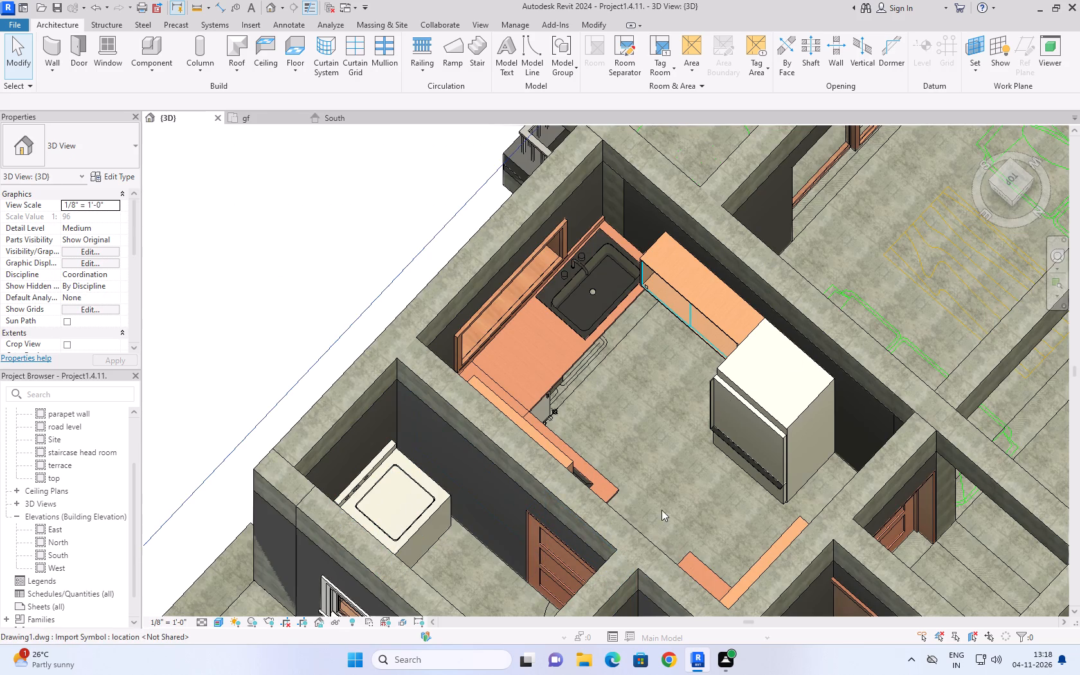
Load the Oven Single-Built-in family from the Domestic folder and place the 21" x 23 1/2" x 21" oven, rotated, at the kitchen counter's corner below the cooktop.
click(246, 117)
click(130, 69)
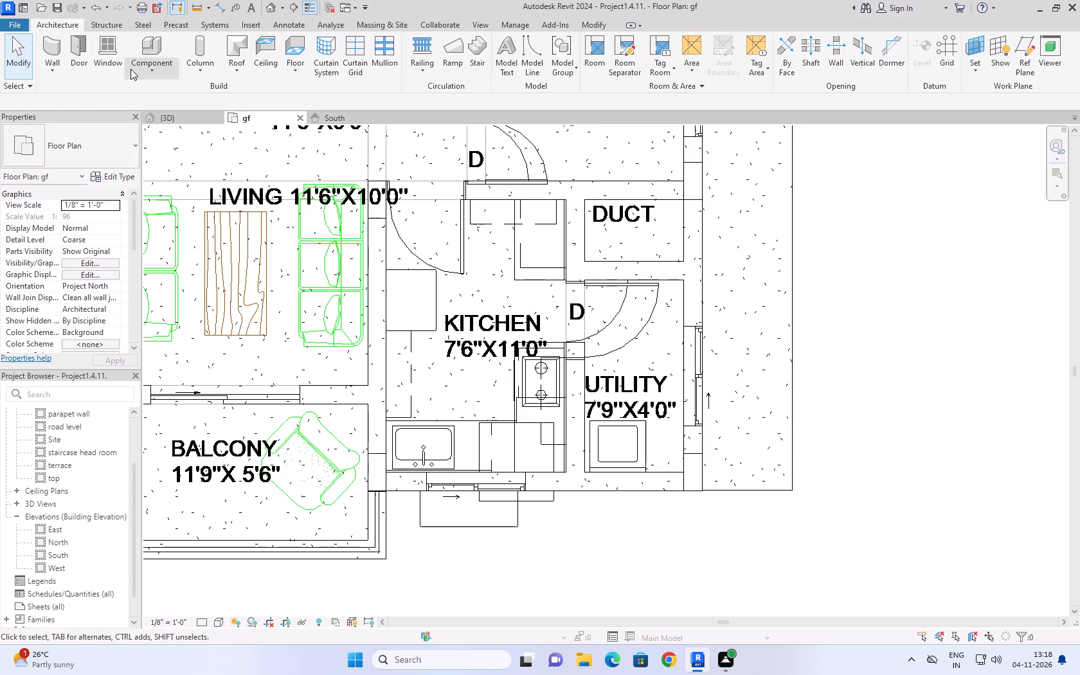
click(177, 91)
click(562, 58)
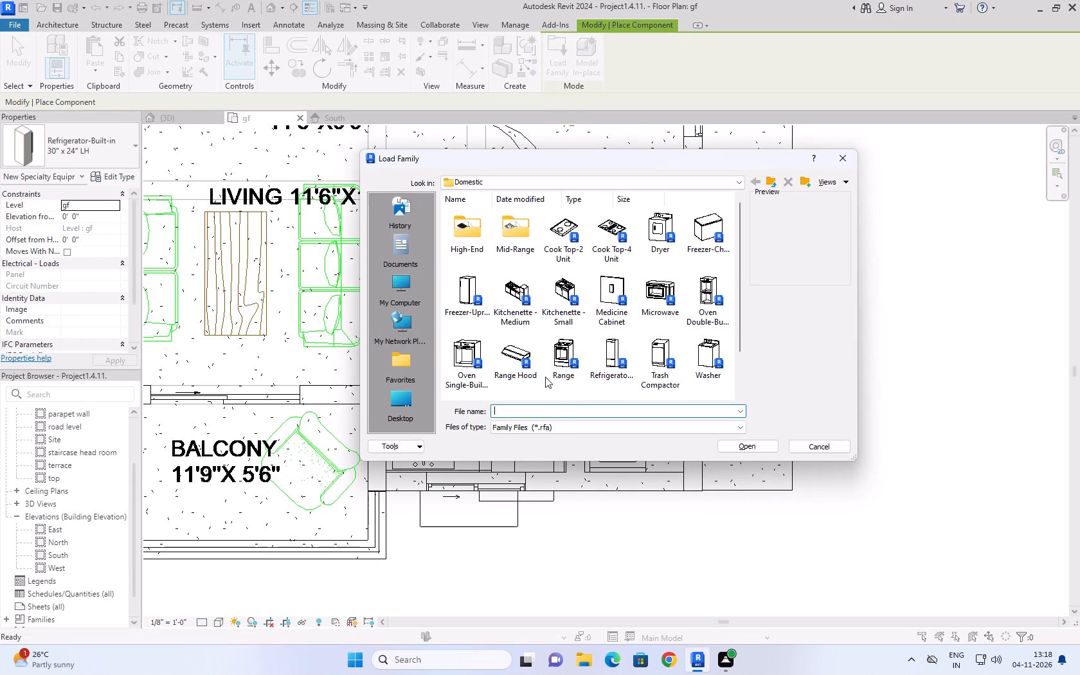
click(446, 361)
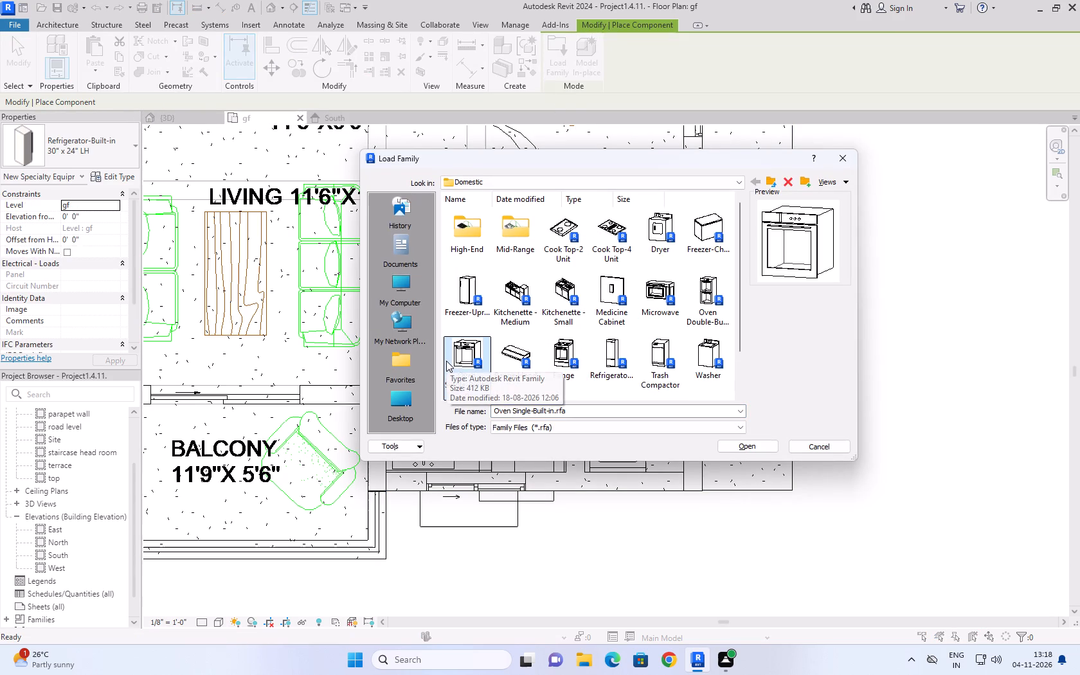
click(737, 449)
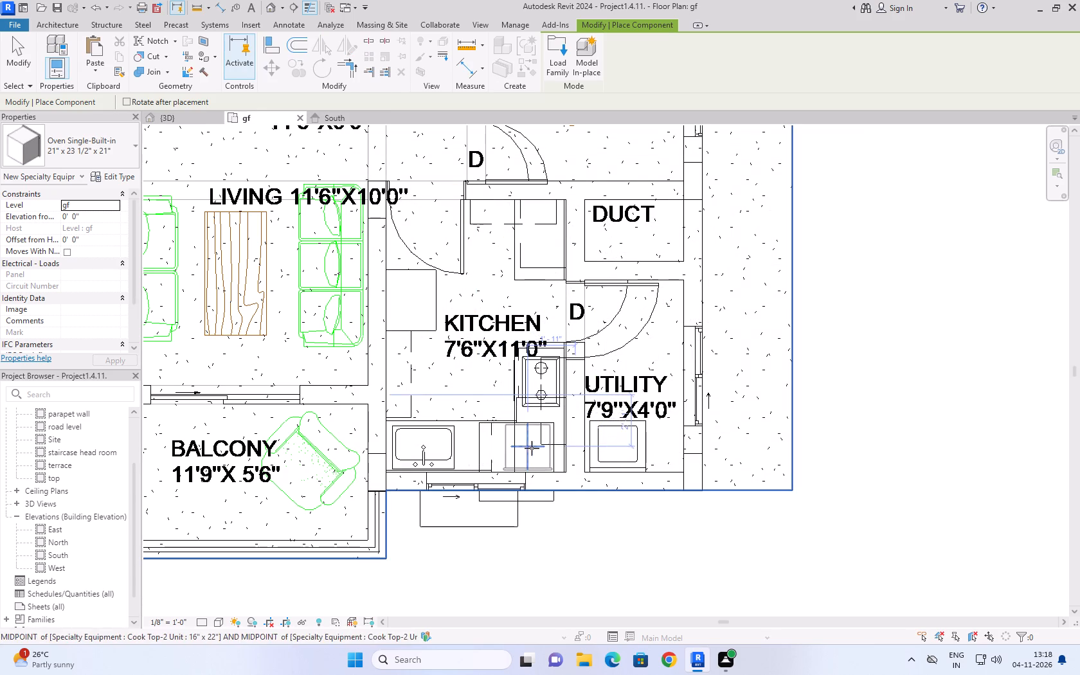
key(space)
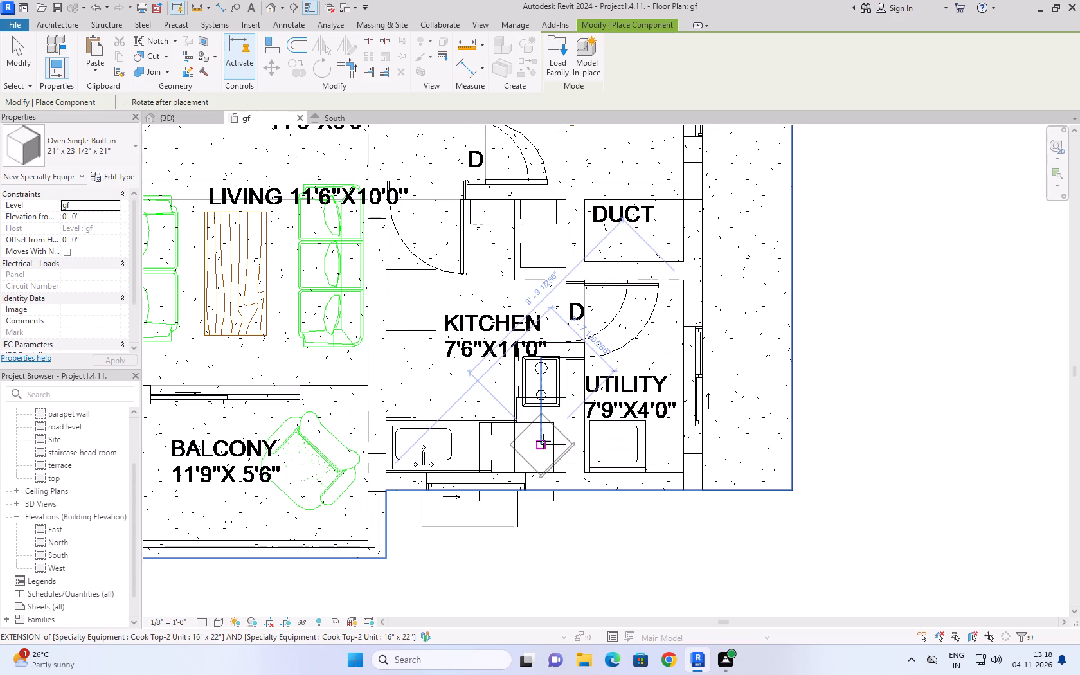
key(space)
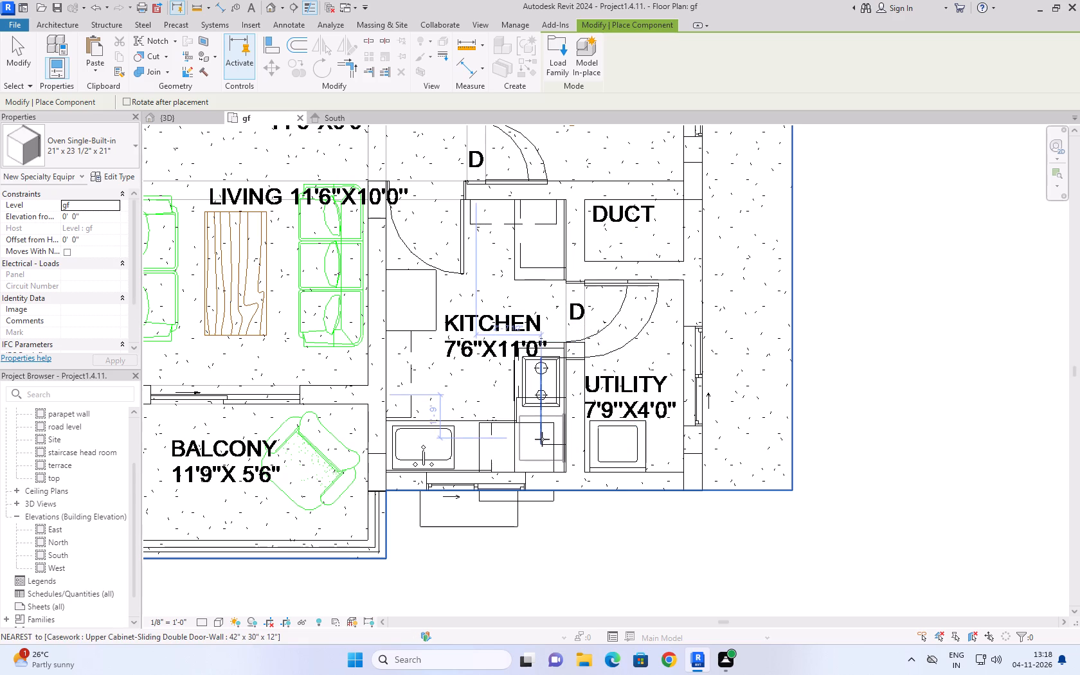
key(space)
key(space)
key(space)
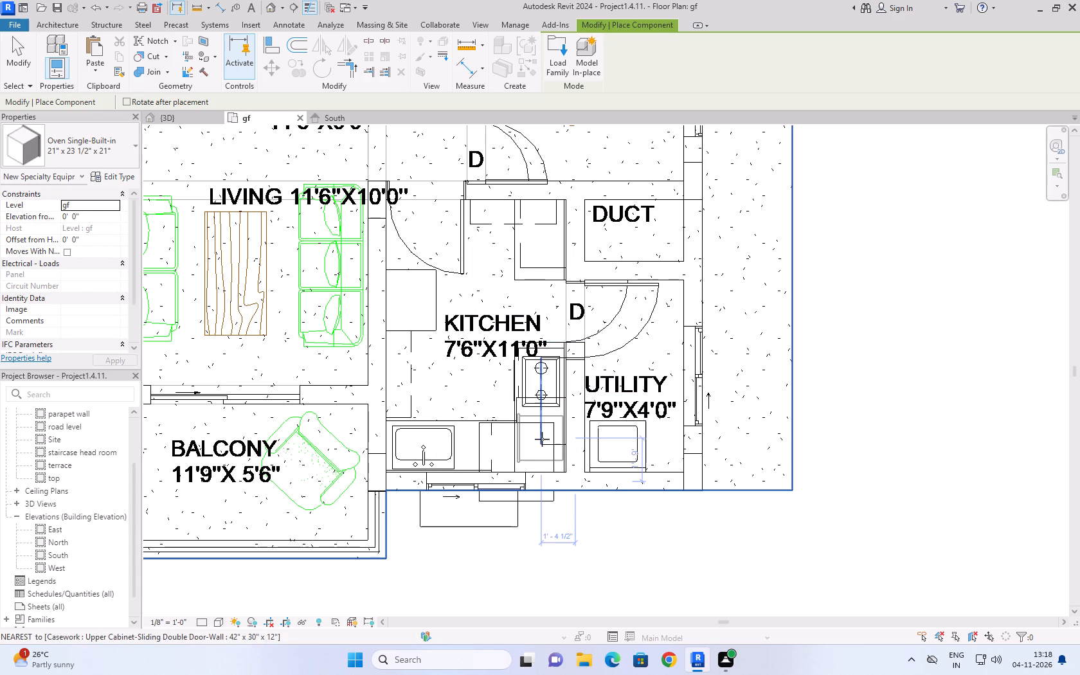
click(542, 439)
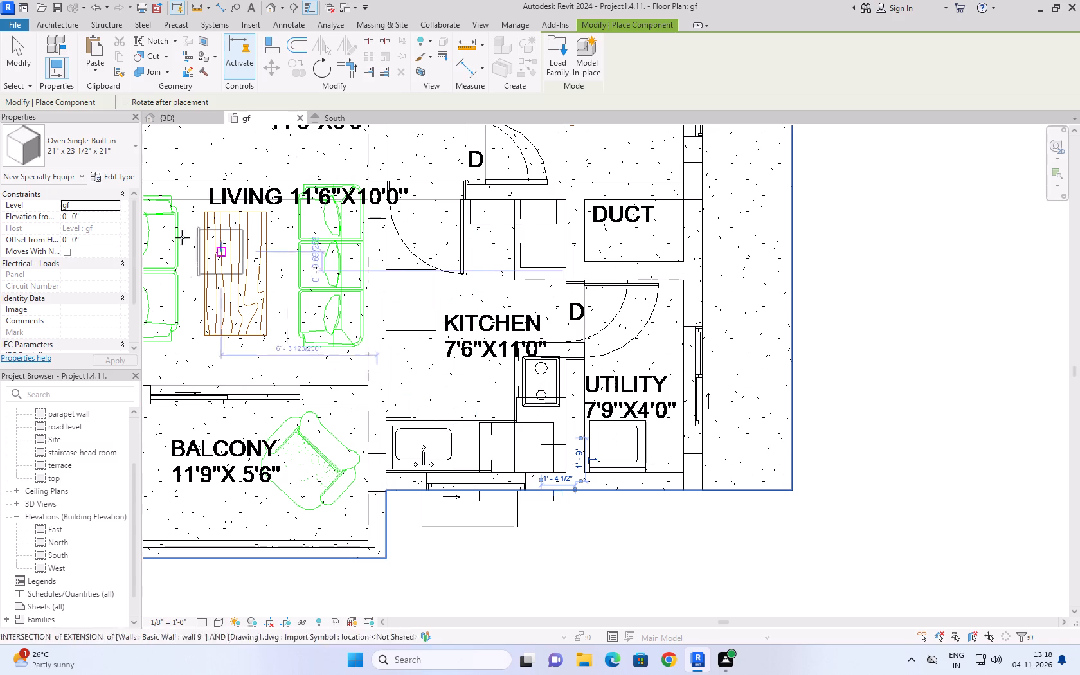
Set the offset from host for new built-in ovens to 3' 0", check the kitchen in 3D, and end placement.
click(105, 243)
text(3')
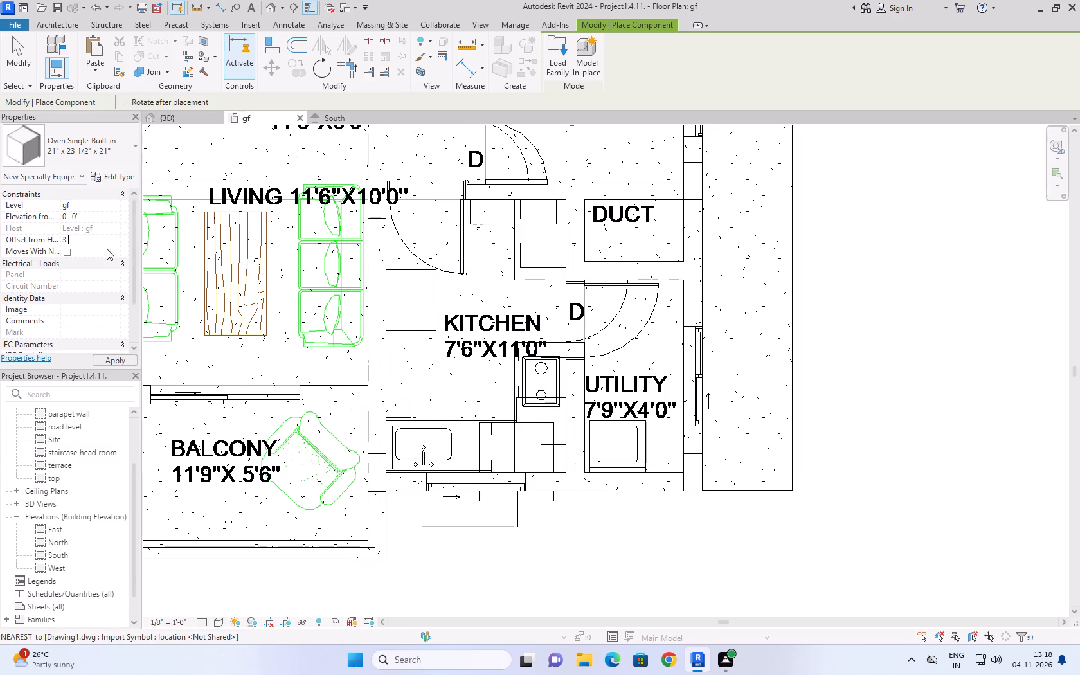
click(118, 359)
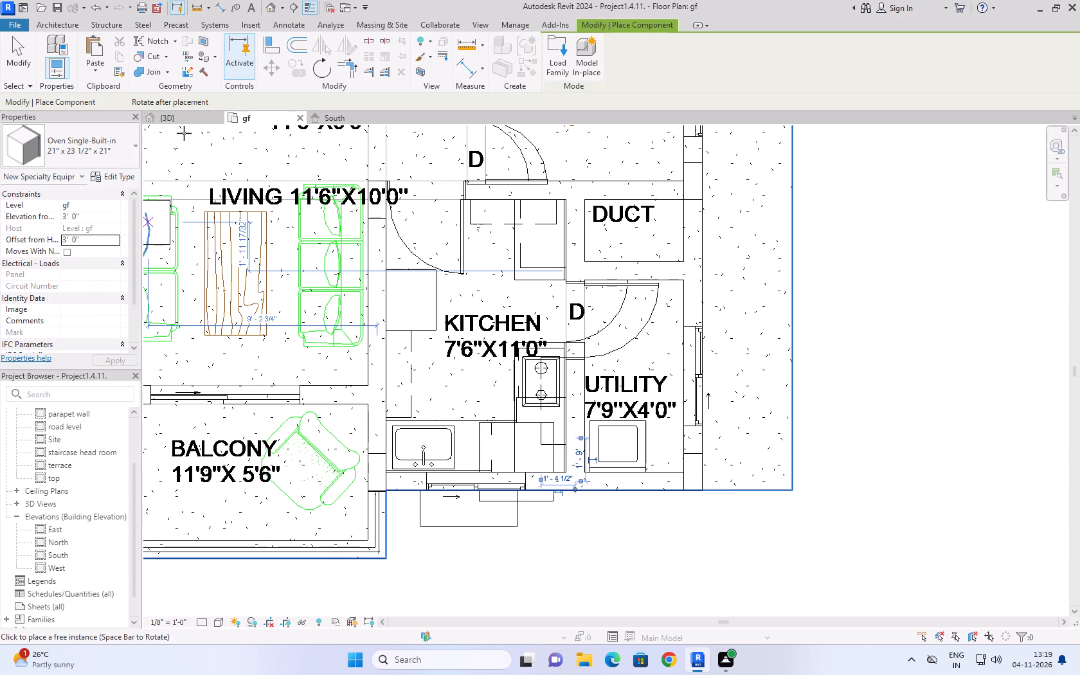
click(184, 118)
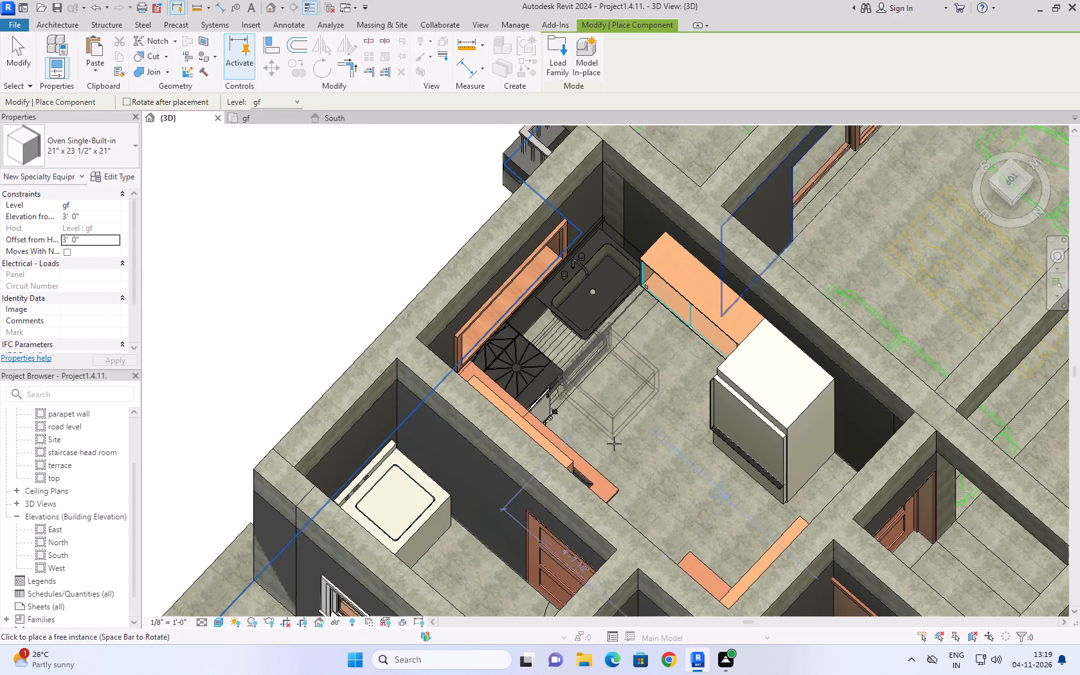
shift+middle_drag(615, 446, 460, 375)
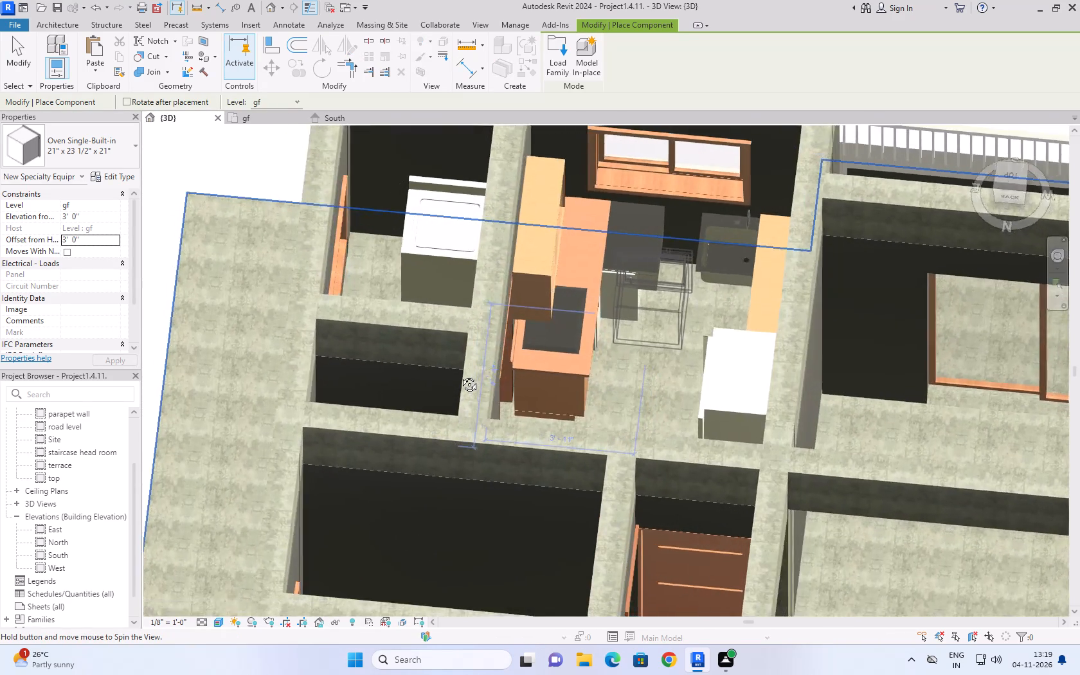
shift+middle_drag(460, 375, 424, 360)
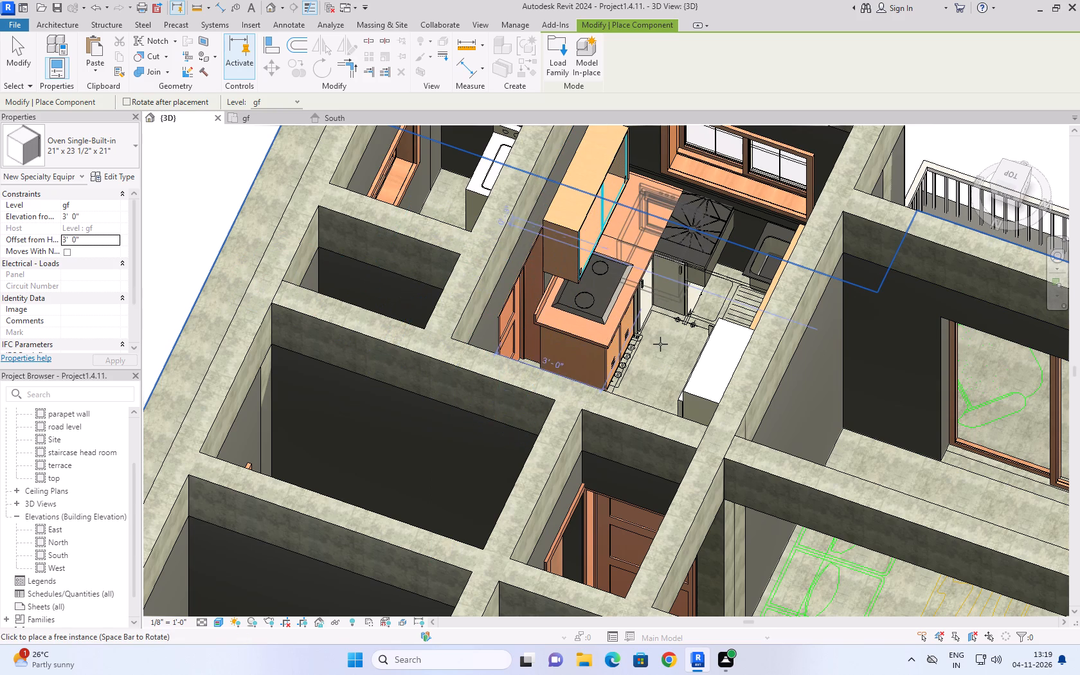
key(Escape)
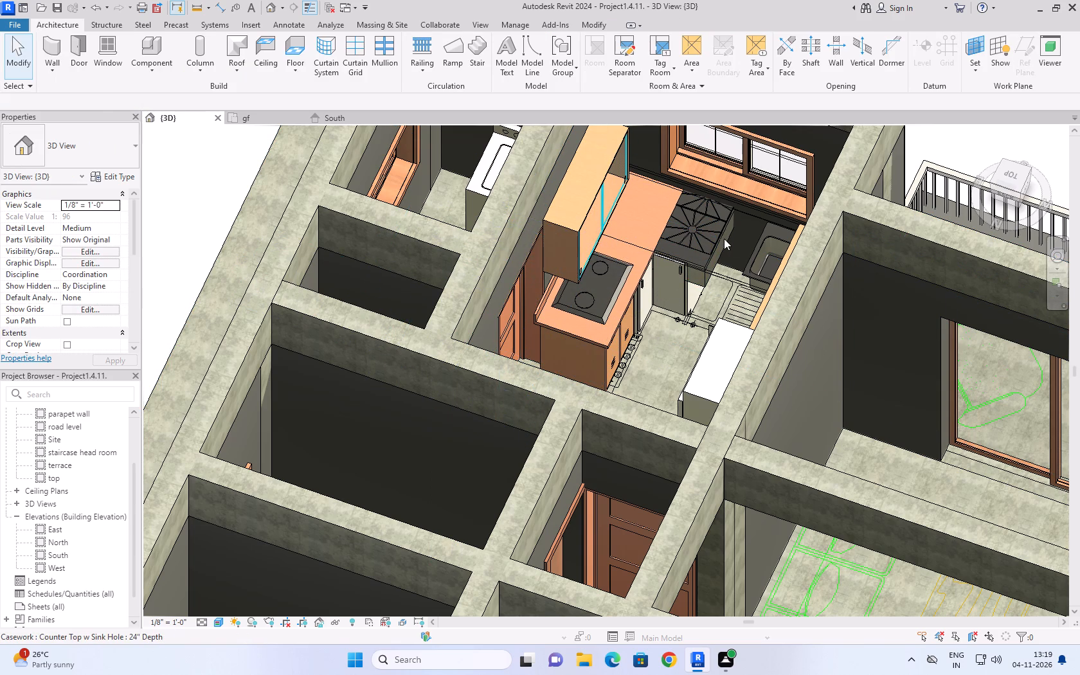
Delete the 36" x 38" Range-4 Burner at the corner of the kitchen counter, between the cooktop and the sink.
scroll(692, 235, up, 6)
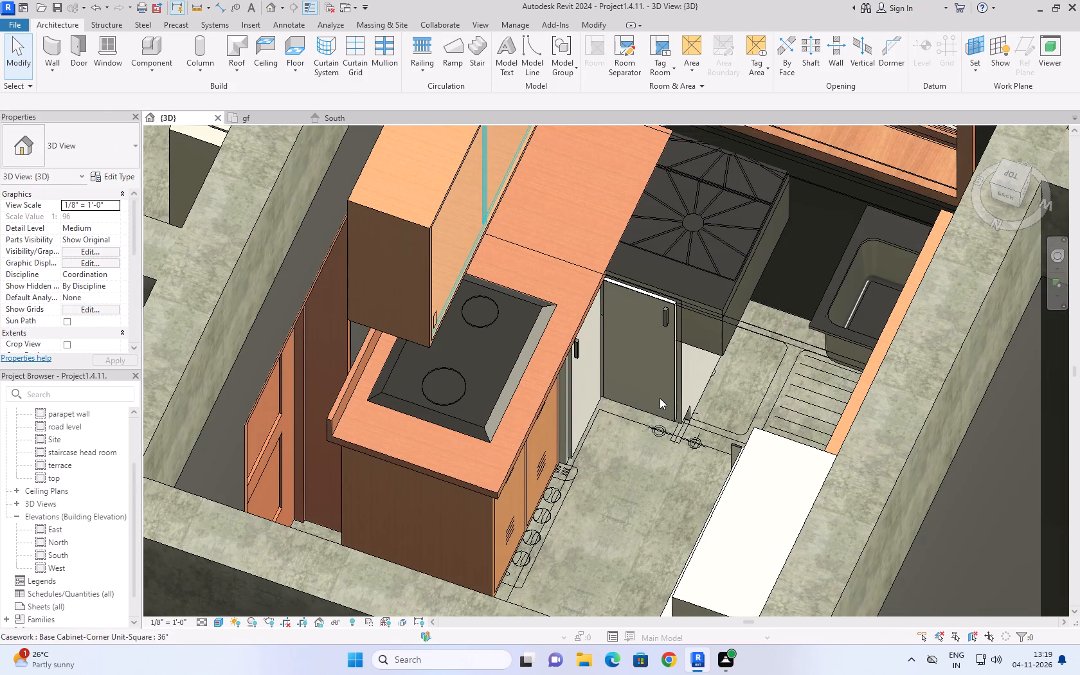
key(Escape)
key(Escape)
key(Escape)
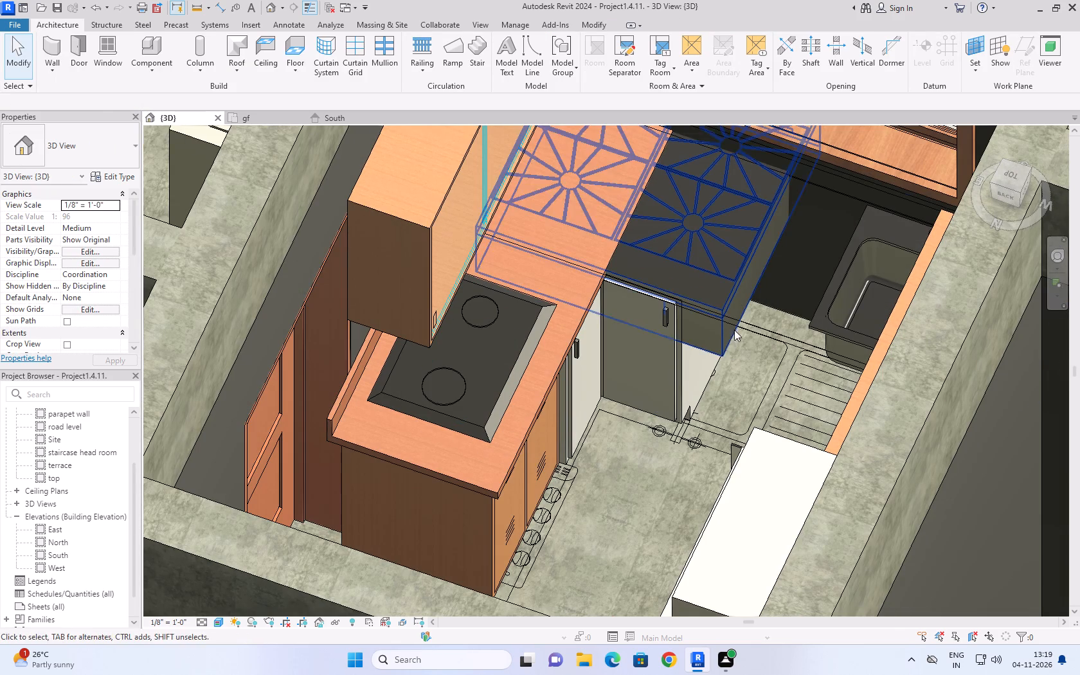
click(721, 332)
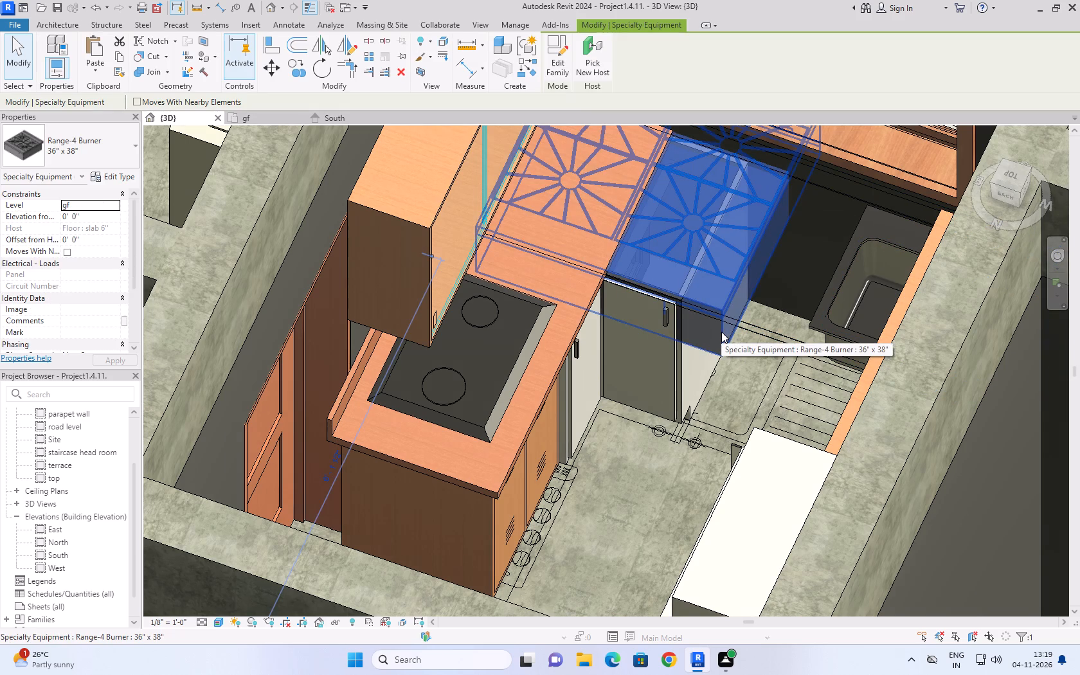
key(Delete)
Inspect the sink countertop, corner base cabinet and surrounding kitchen fixtures in 3D from several angles.
scroll(640, 426, down, 3)
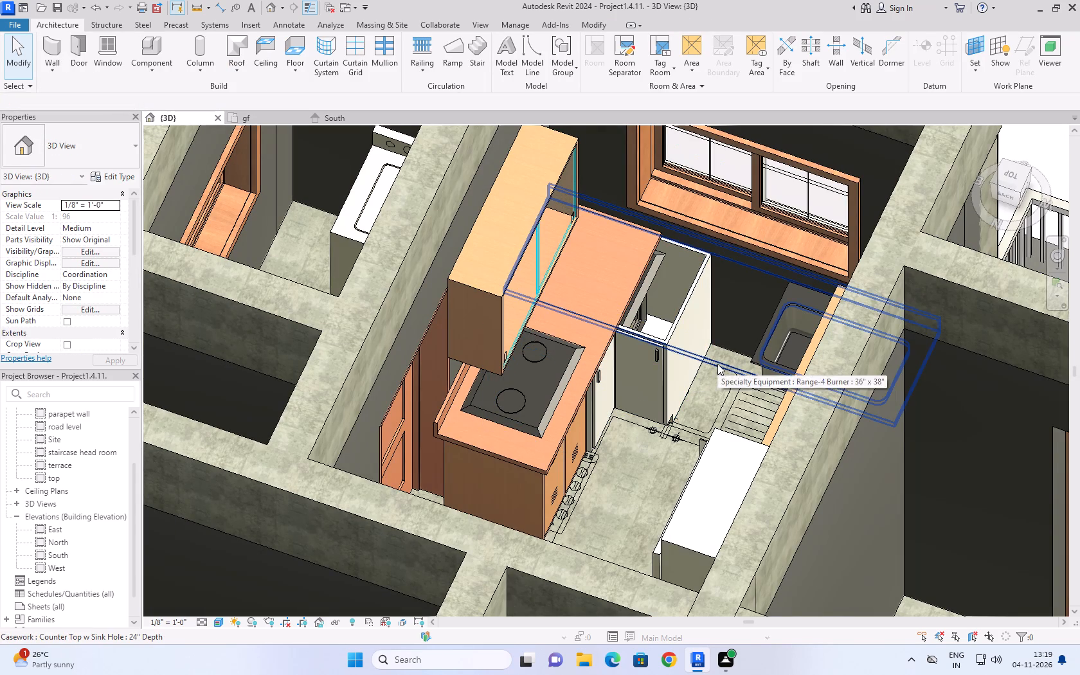
click(717, 364)
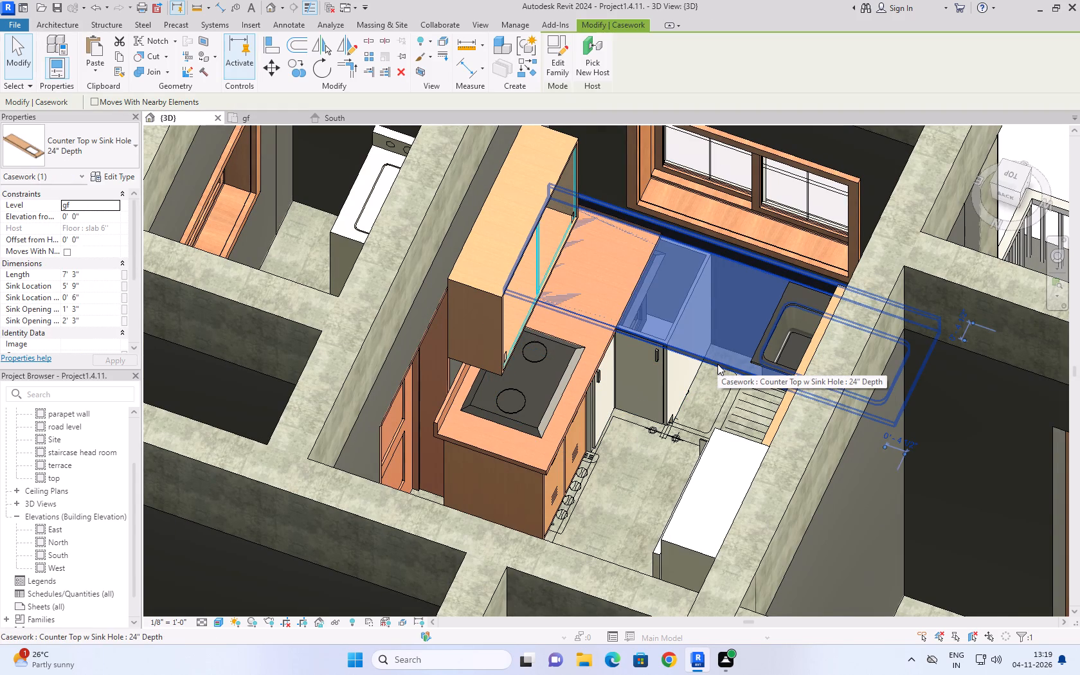
click(643, 487)
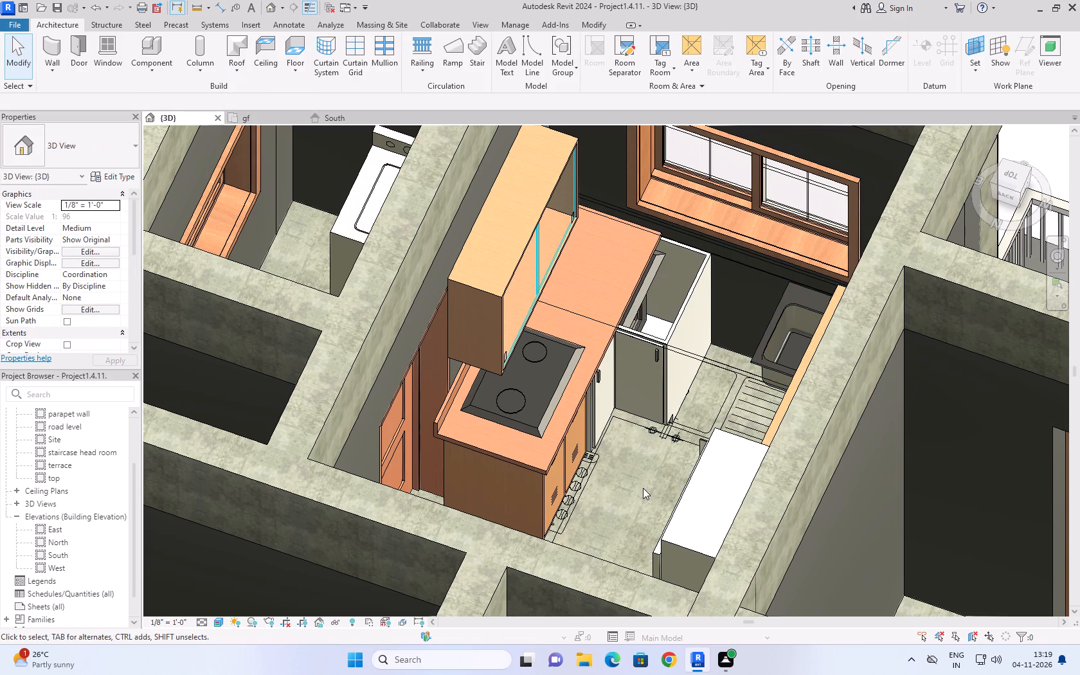
shift+middle_drag(631, 494, 674, 395)
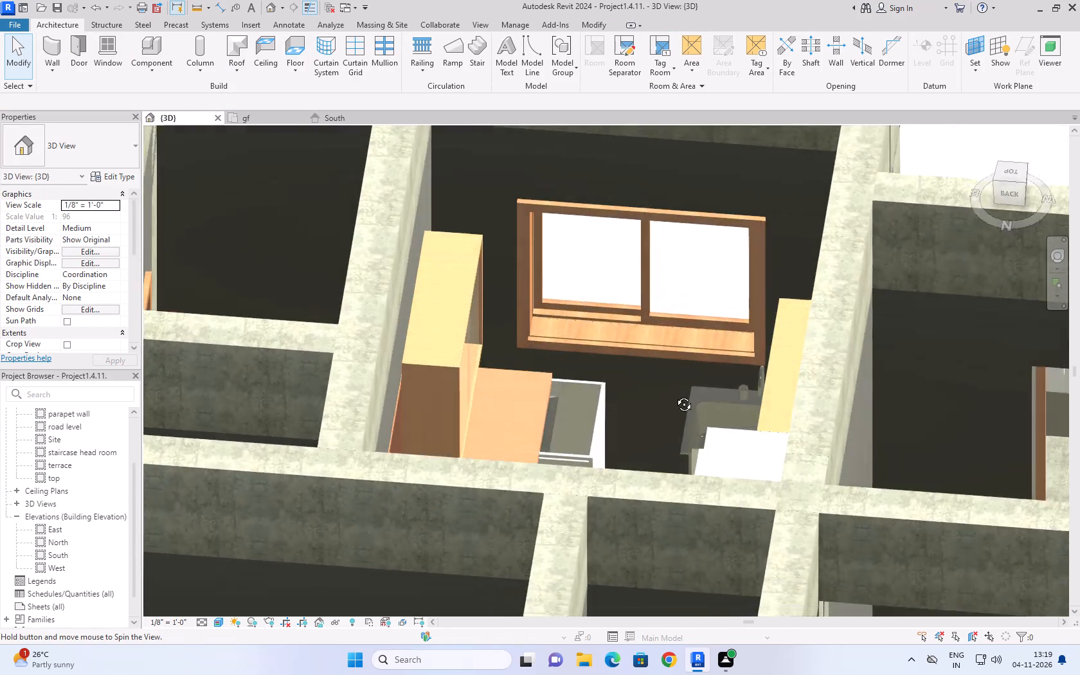
shift+middle_drag(674, 395, 639, 412)
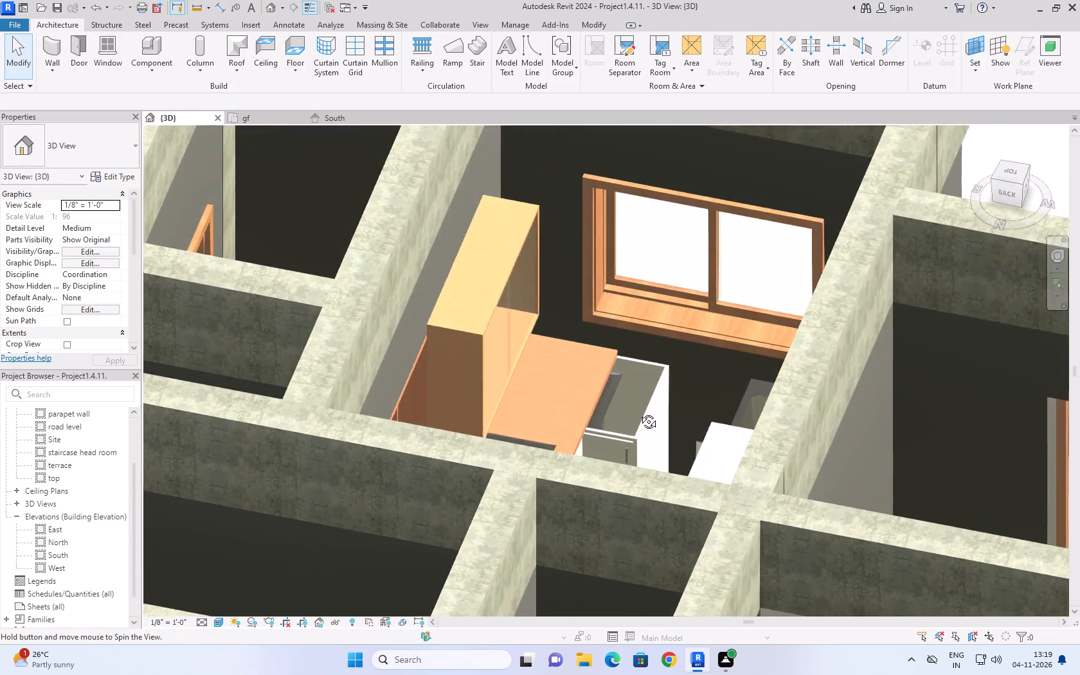
shift+middle_drag(639, 412, 697, 545)
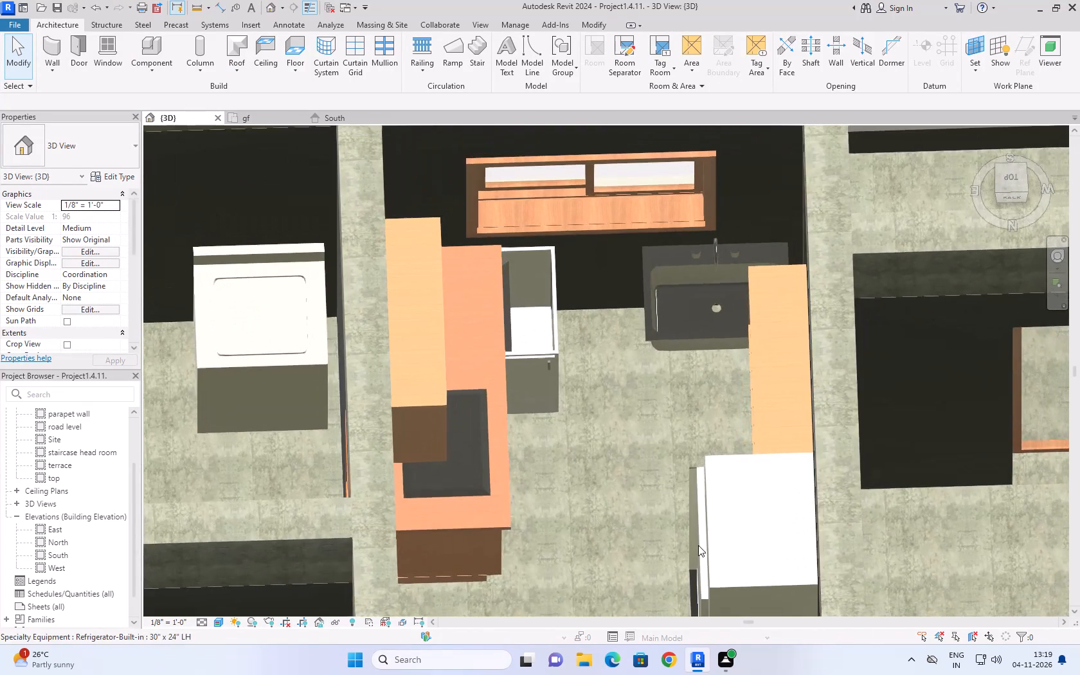
middle_click(631, 462)
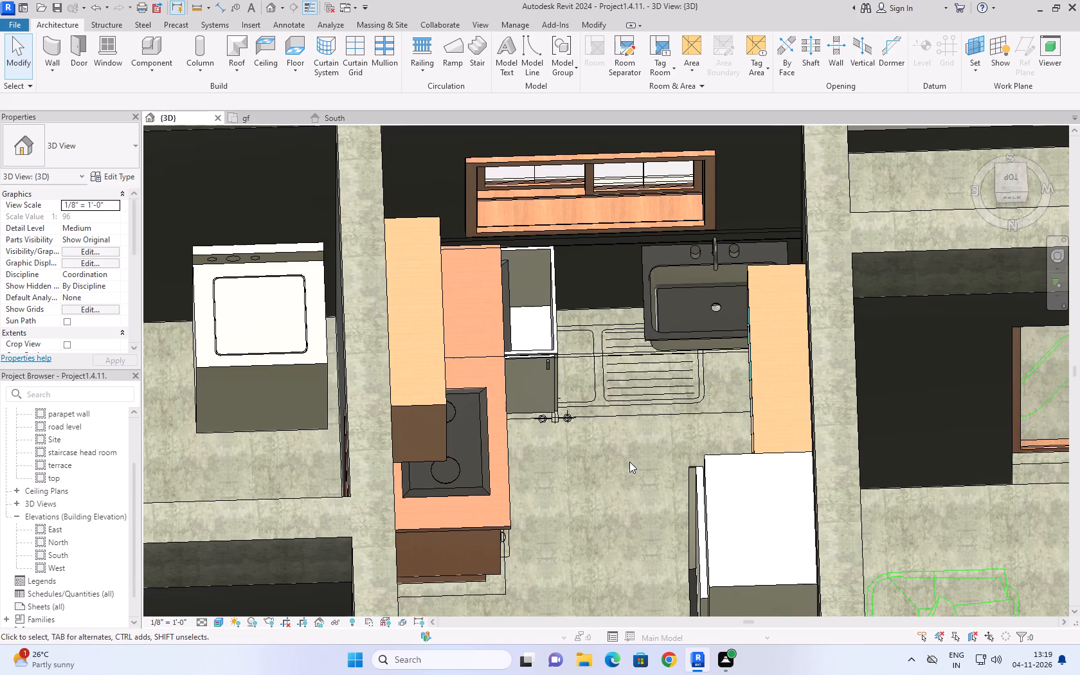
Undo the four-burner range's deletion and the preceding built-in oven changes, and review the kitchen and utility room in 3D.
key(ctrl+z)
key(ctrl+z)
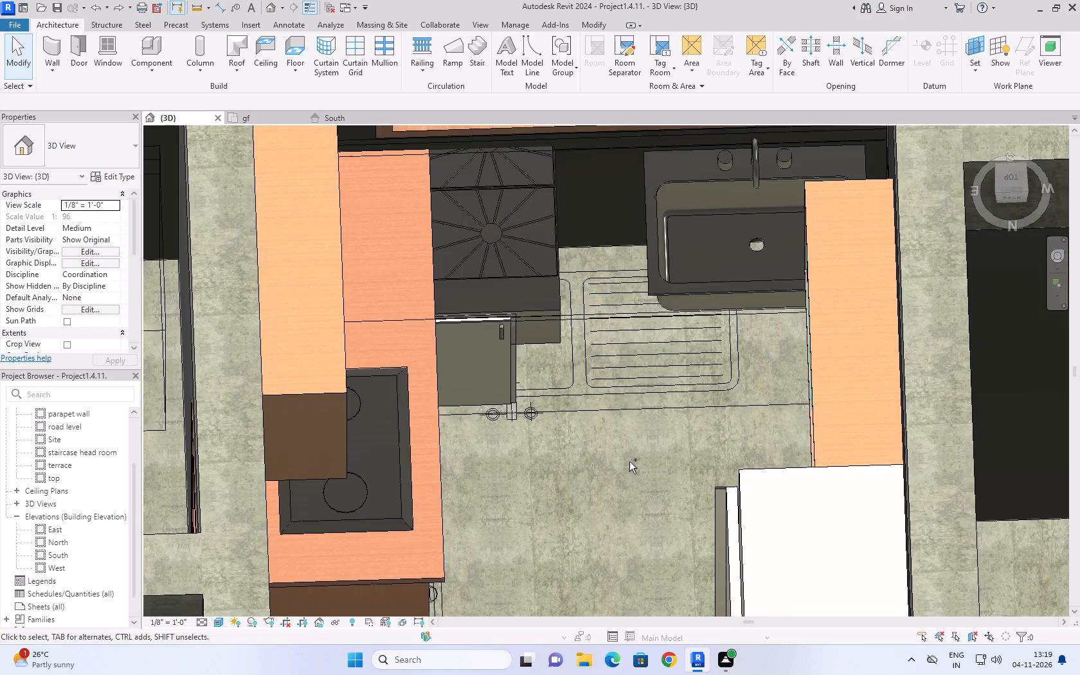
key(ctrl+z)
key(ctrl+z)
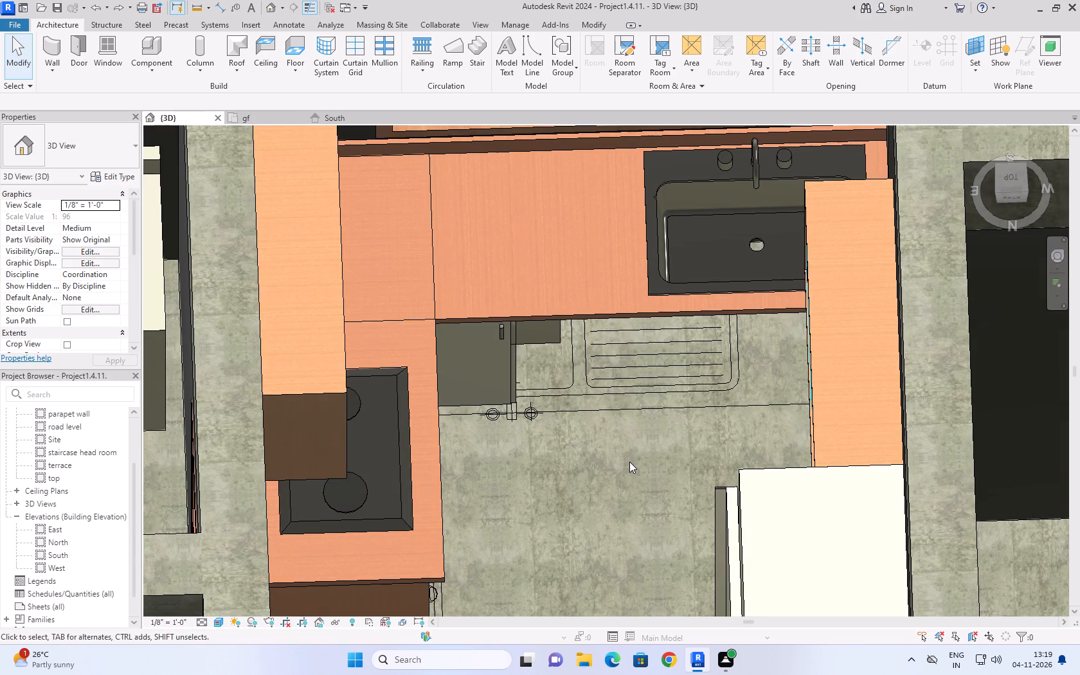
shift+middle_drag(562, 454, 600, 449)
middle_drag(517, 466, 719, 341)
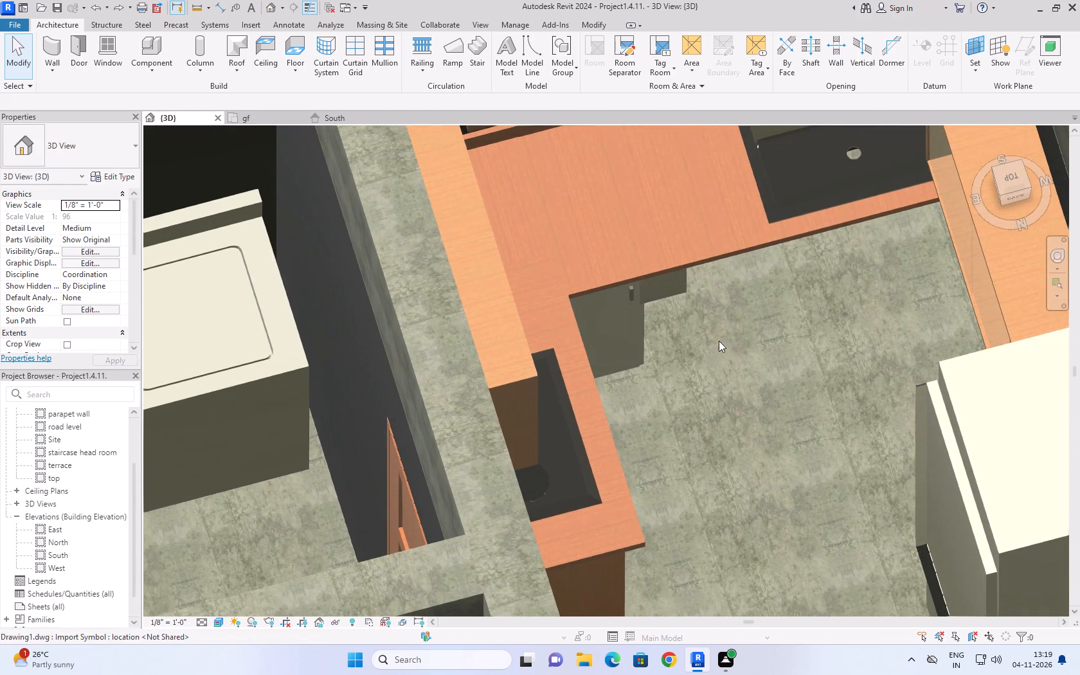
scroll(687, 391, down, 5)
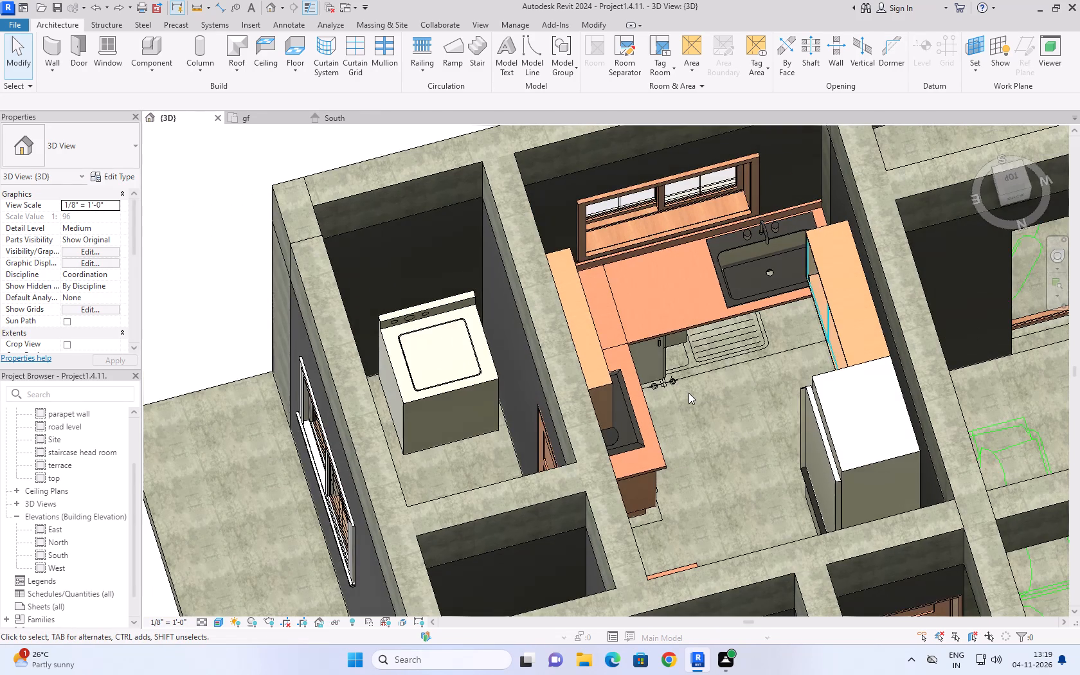
Load the Oven Single-Built-in family from the Domestic folder and try to place a rotated 21" x 23 1/2" x 21" oven on the kitchen counter.
middle_drag(688, 392, 611, 399)
shift+middle_drag(606, 398, 583, 402)
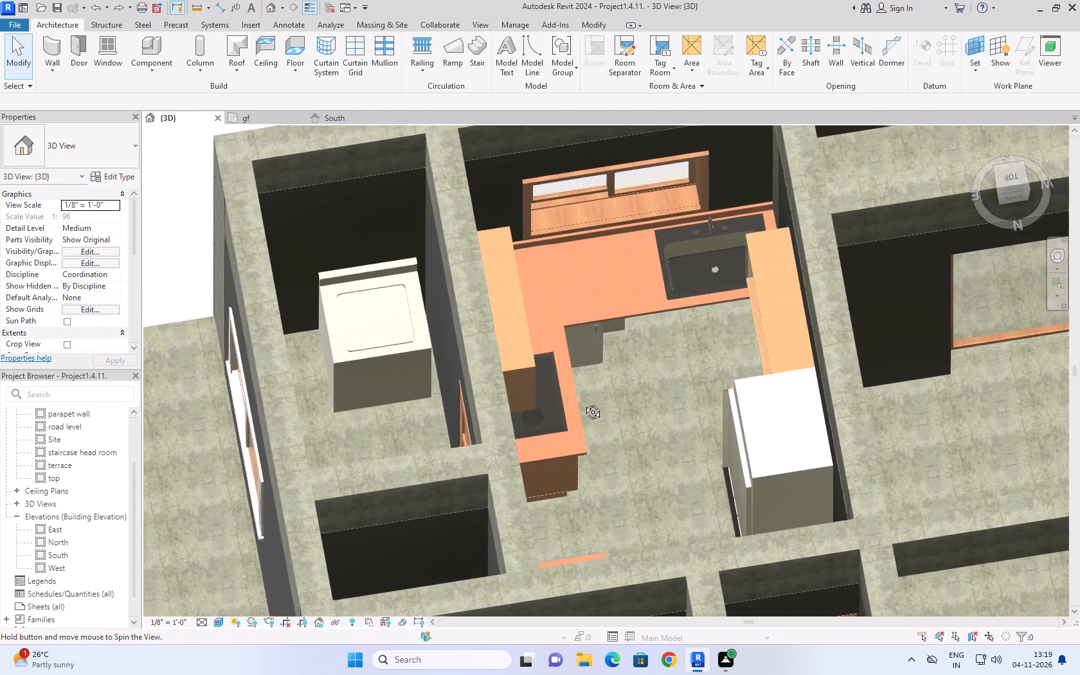
shift+middle_drag(583, 402, 547, 399)
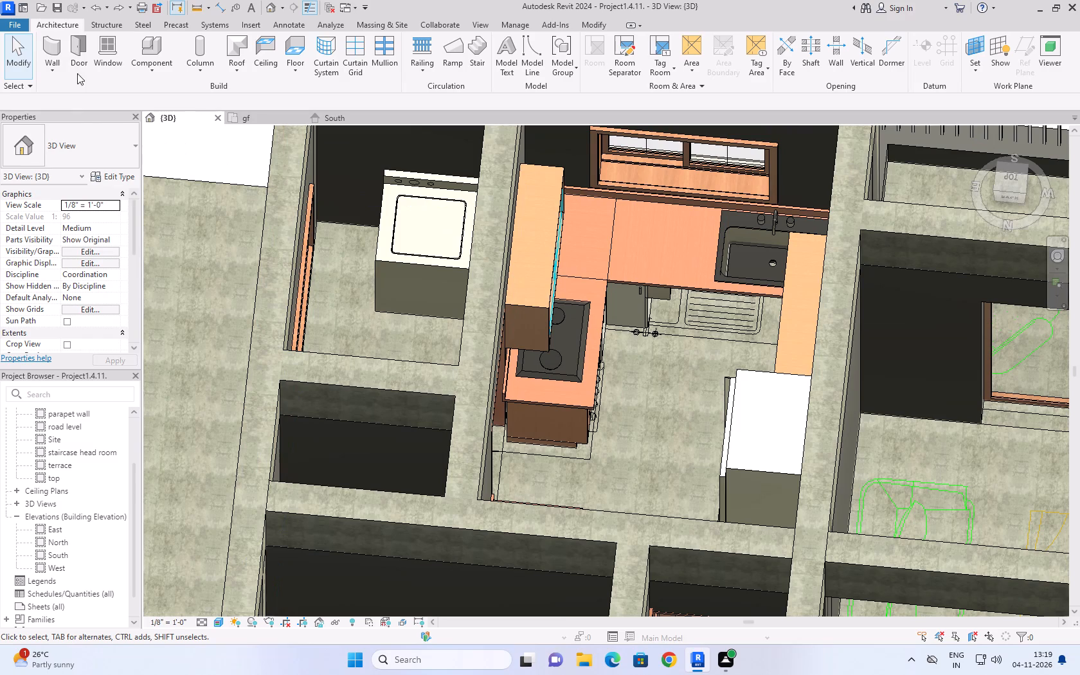
click(152, 67)
click(165, 85)
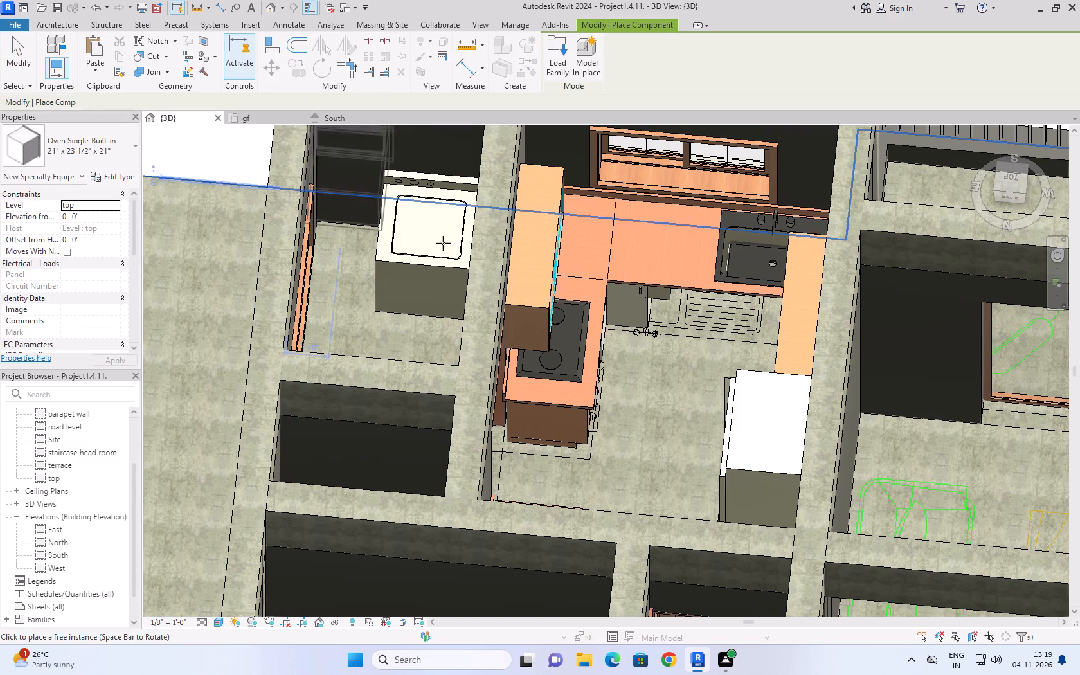
click(557, 64)
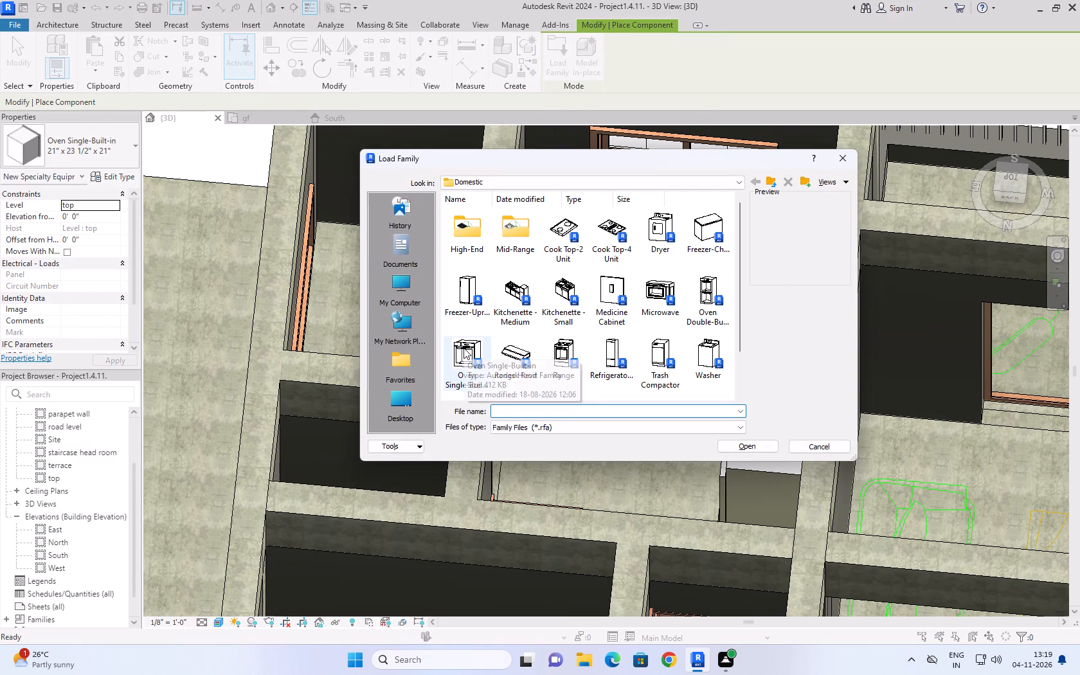
click(464, 348)
click(756, 446)
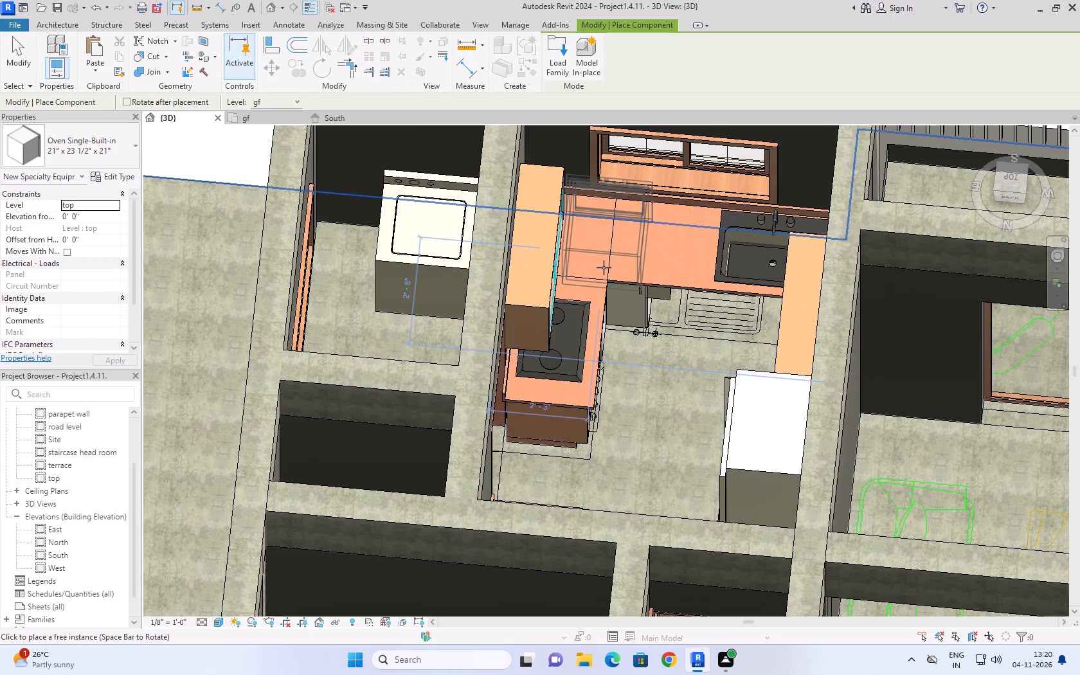
key(space)
key(space)
click(632, 252)
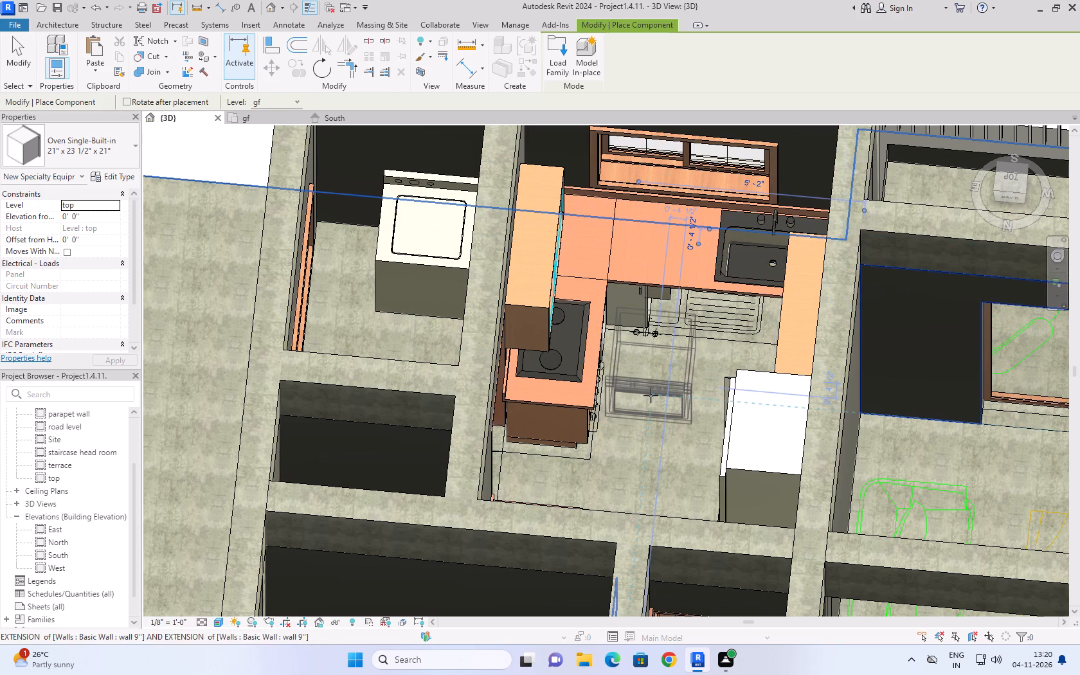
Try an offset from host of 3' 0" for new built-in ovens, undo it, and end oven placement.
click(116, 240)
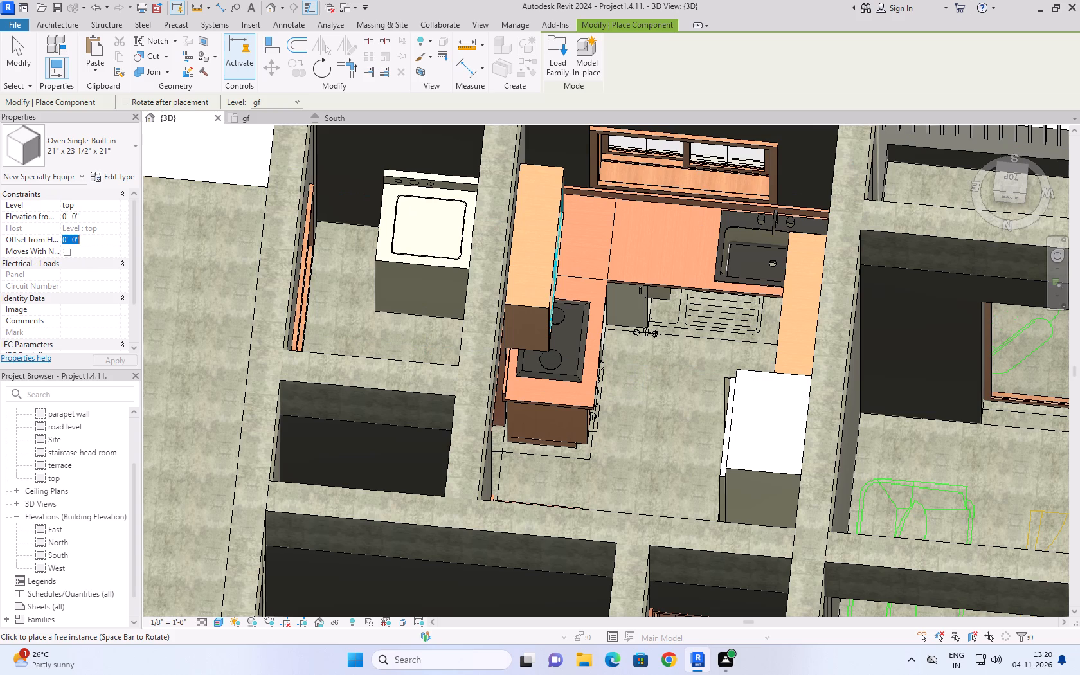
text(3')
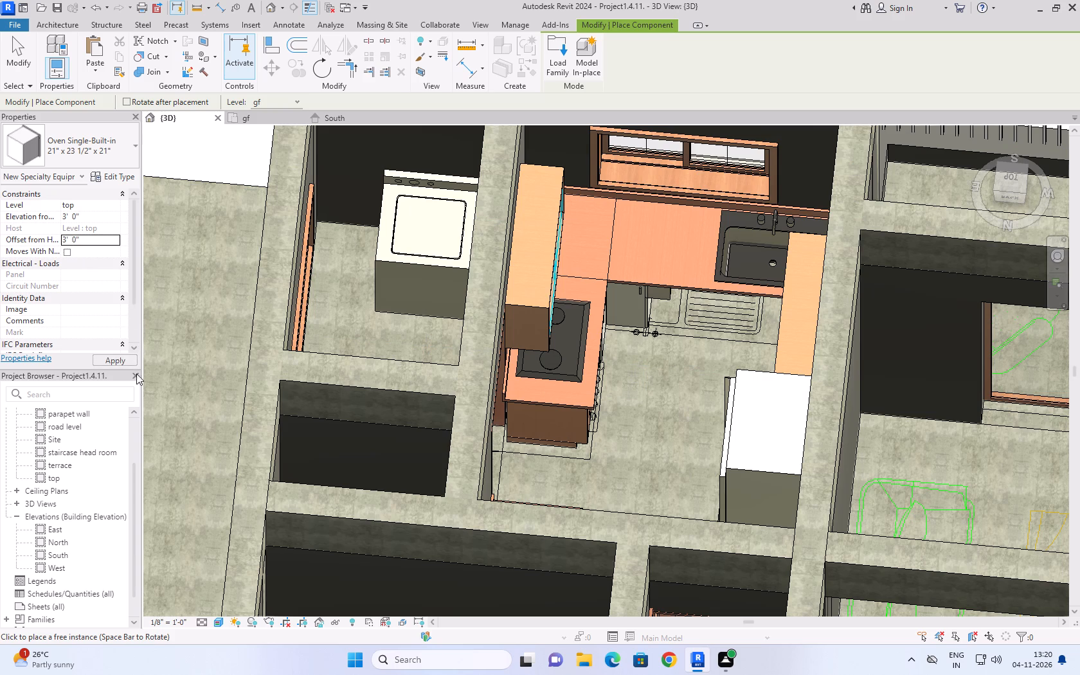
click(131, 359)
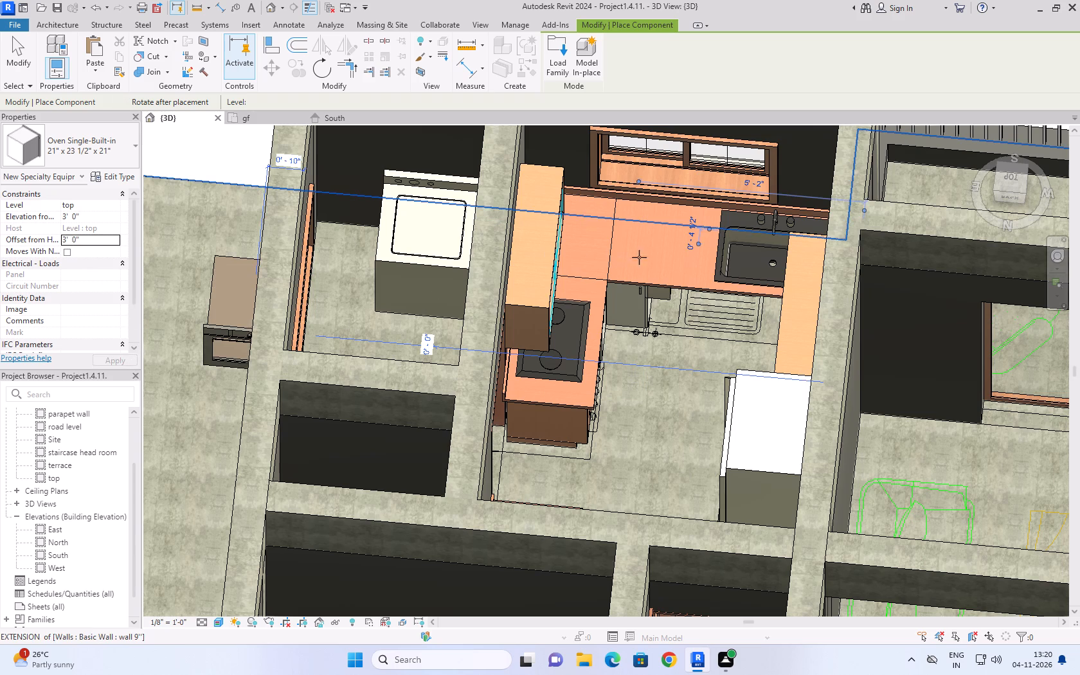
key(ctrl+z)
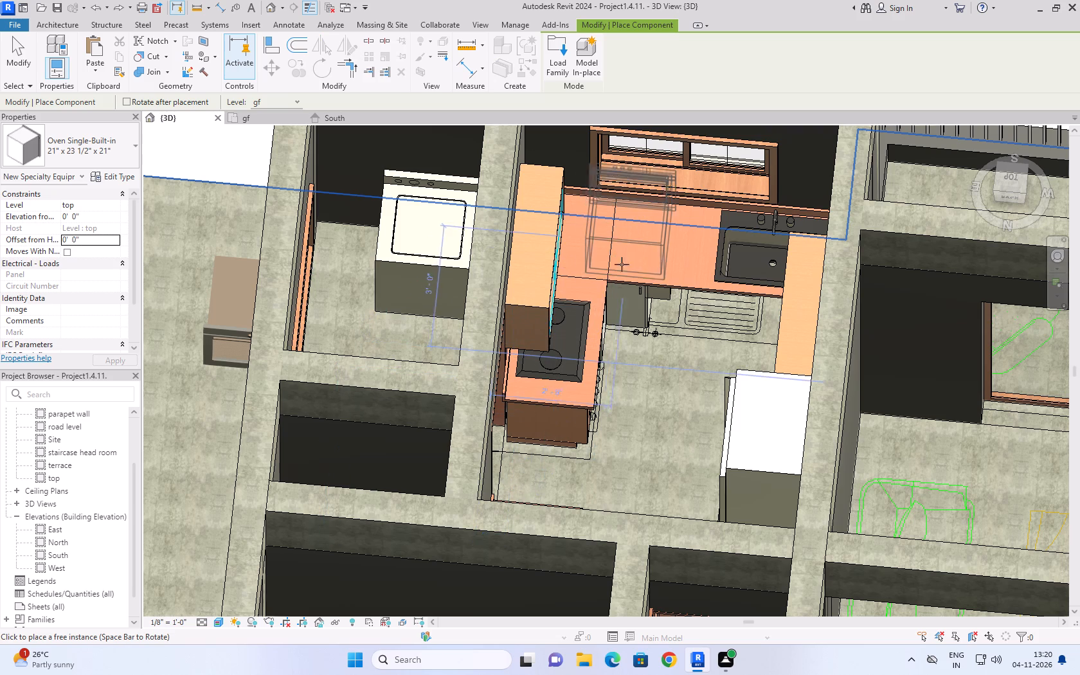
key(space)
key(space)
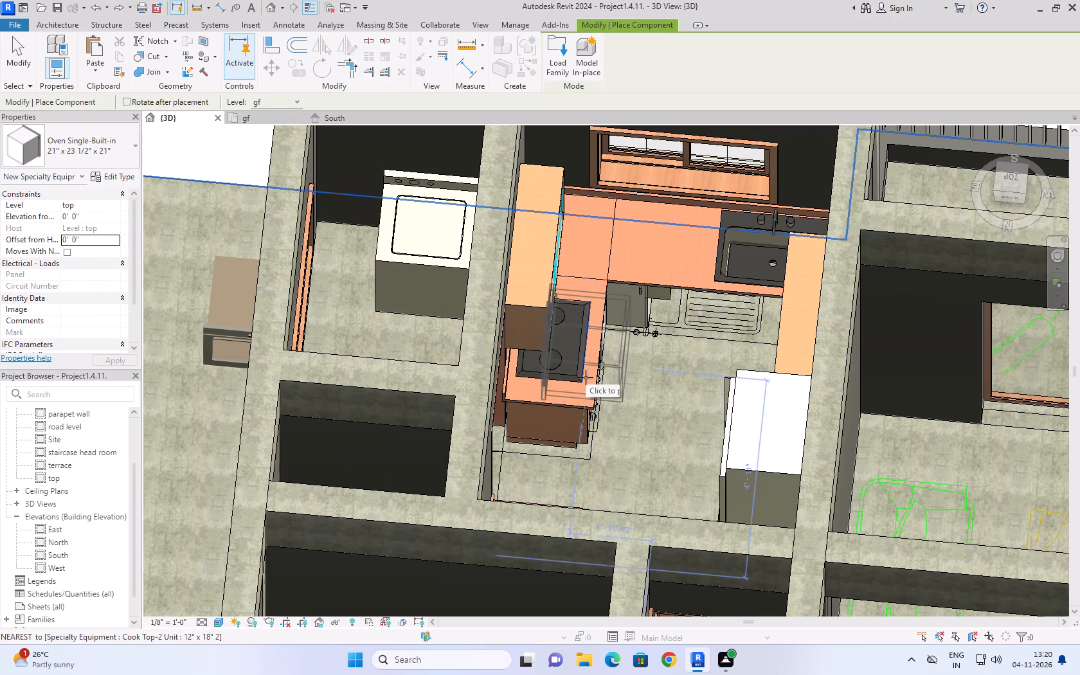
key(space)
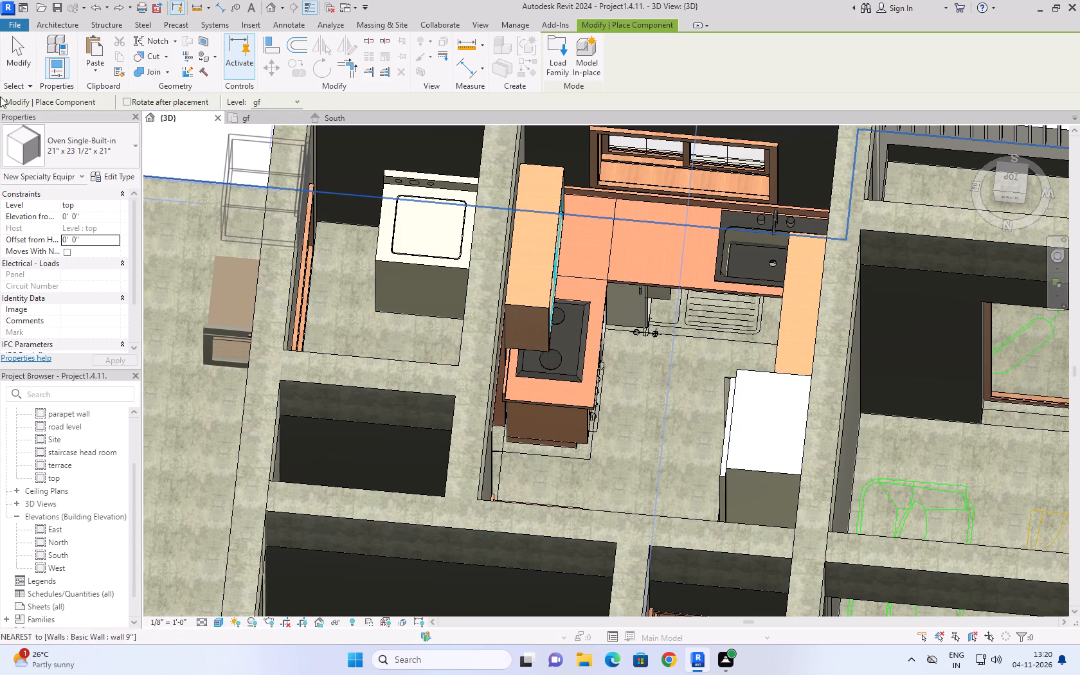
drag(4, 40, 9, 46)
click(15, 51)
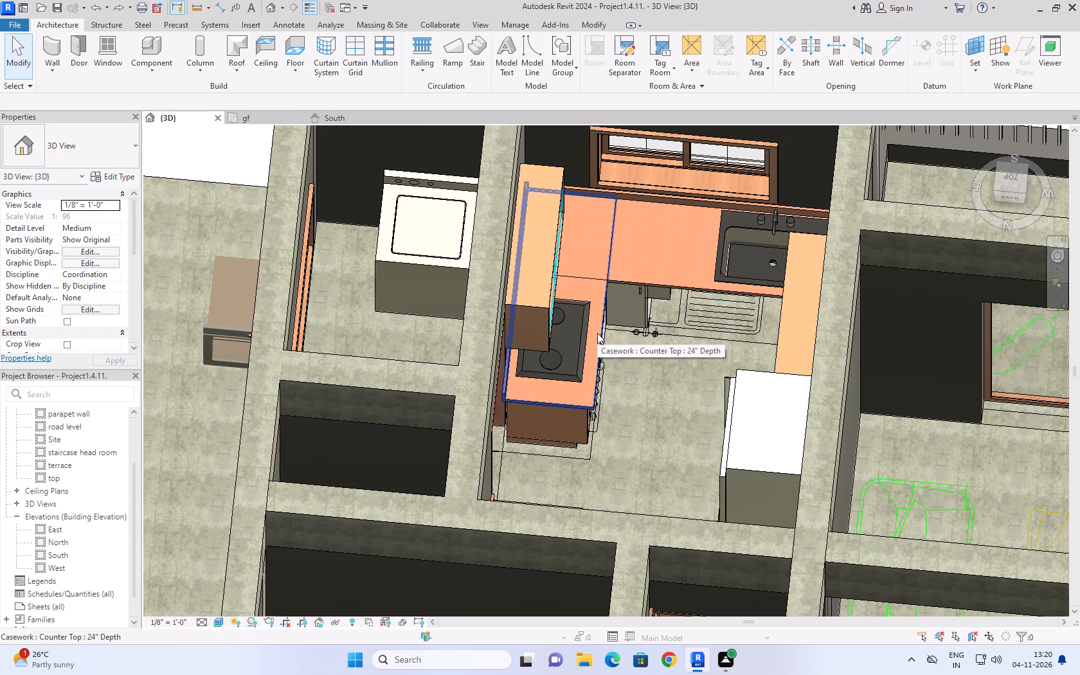
Inspect the cooktop counter, corner base cabinet, refrigerator and utility-side door of the kitchen in 3D from several angles.
scroll(658, 371, up, 3)
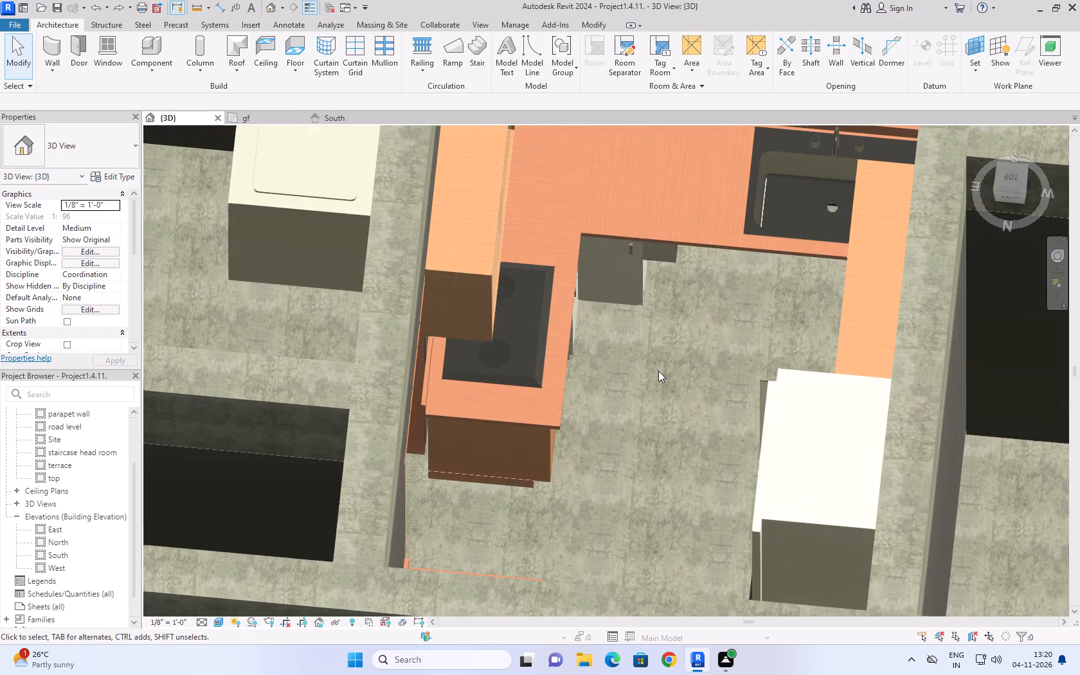
middle_drag(673, 362, 676, 317)
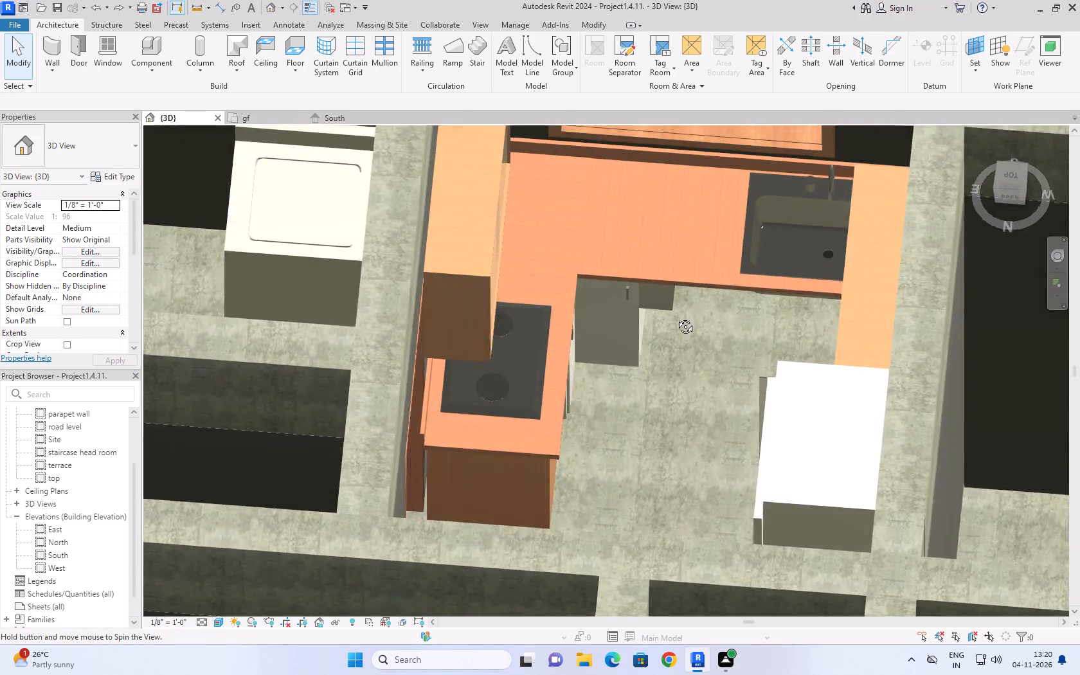
middle_drag(676, 317, 634, 359)
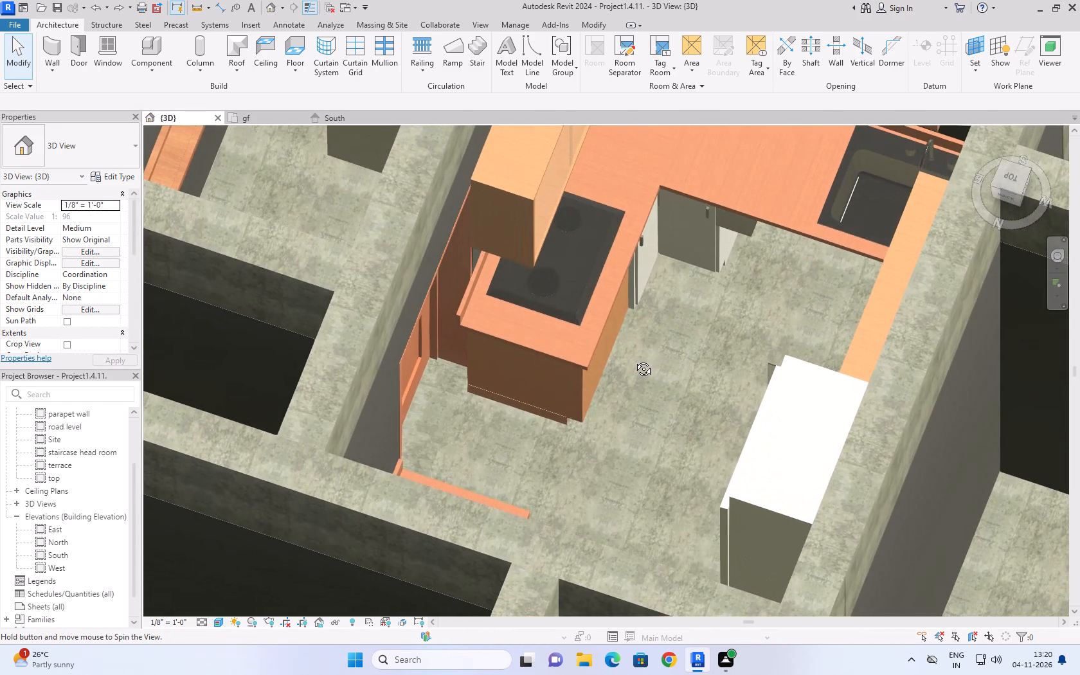
middle_drag(634, 359, 503, 318)
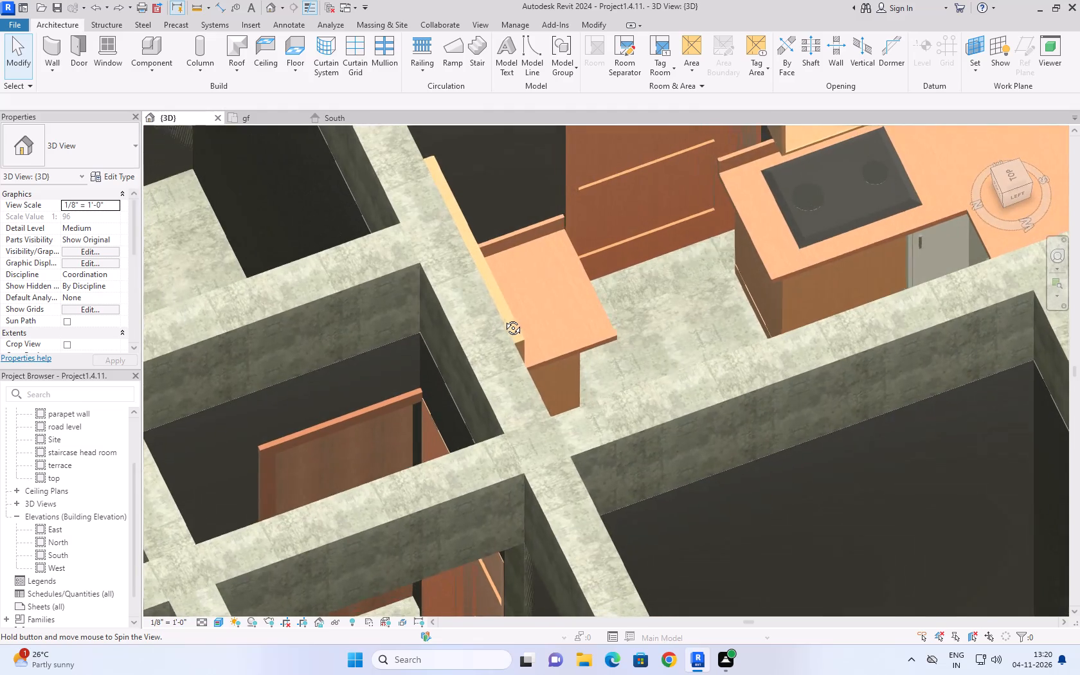
middle_drag(503, 318, 501, 317)
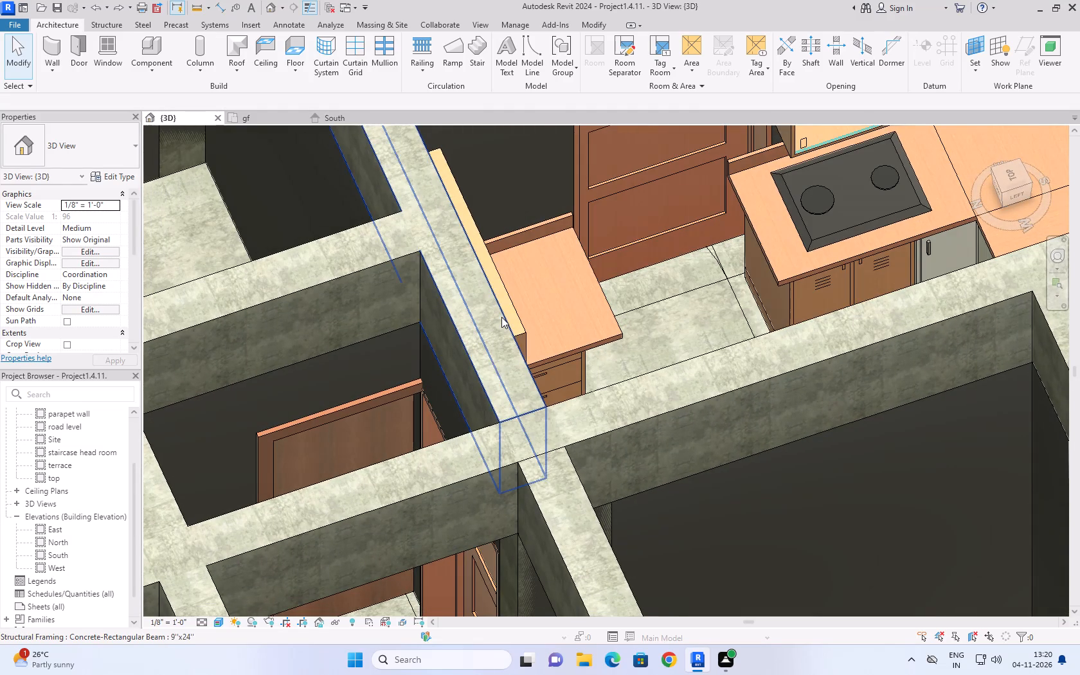
middle_drag(780, 298, 619, 307)
shift+middle_drag(525, 276, 543, 300)
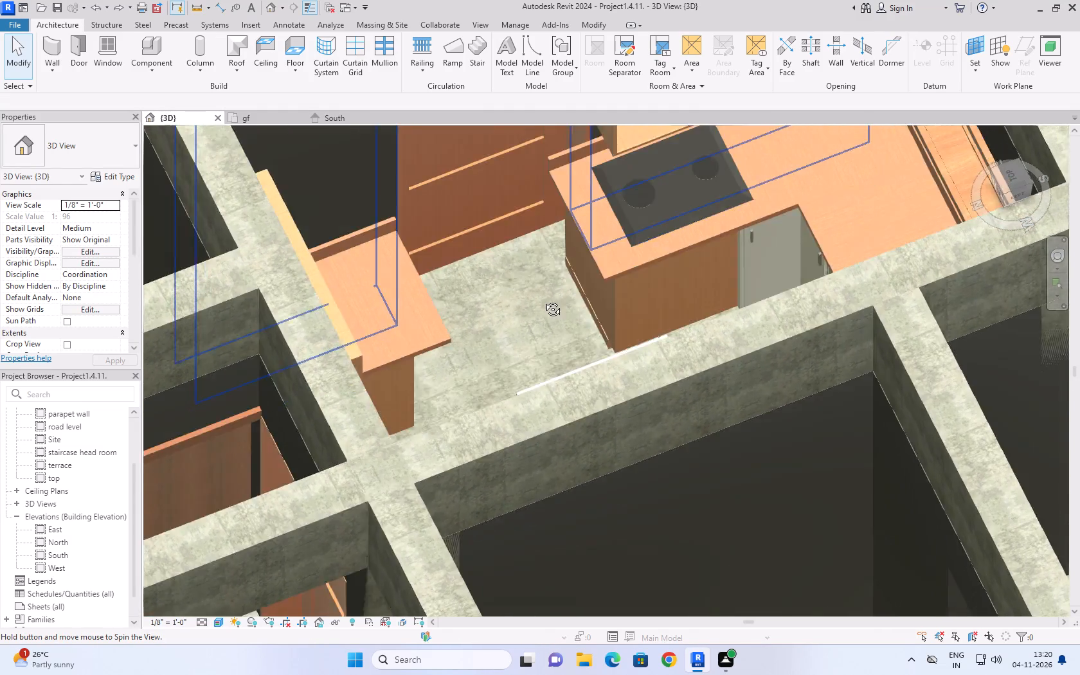
shift+middle_drag(543, 300, 701, 403)
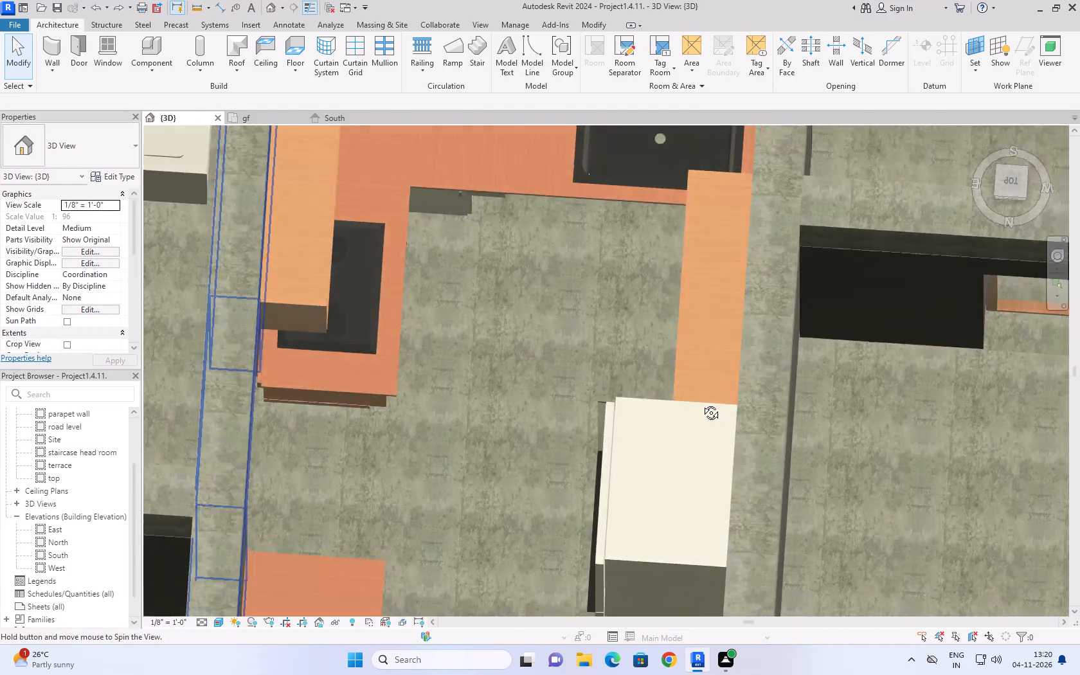
shift+middle_drag(701, 403, 683, 310)
shift+scroll(672, 356, up, 1)
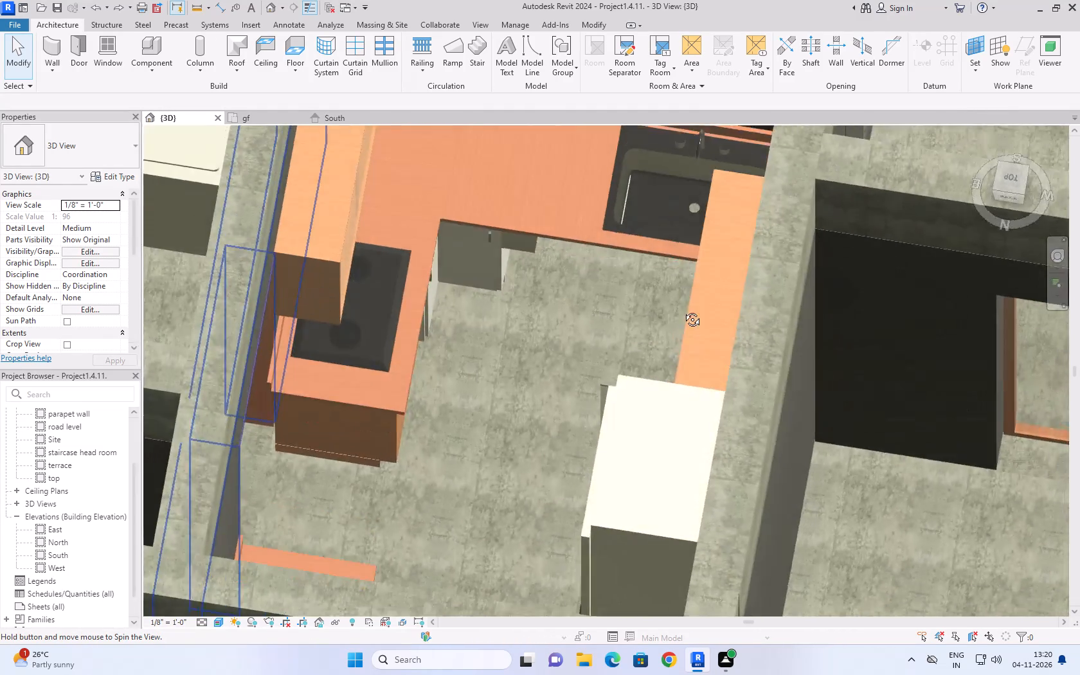
shift+middle_drag(683, 310, 640, 215)
scroll(528, 373, up, 7)
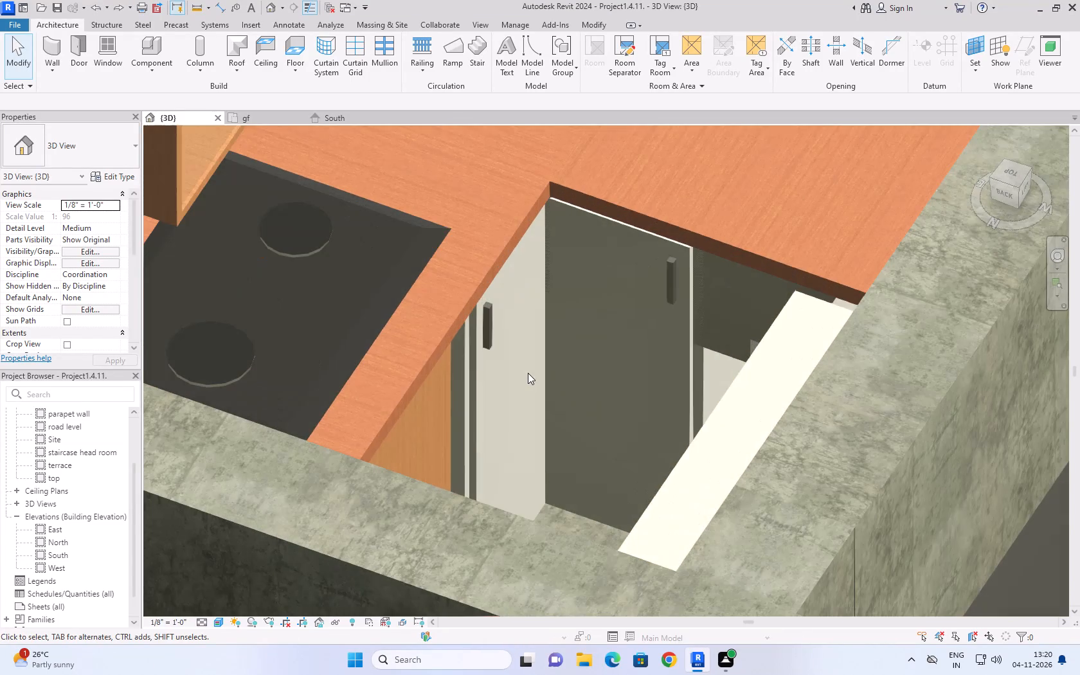
shift+scroll(528, 373, up, 1)
shift+middle_drag(528, 373, 419, 452)
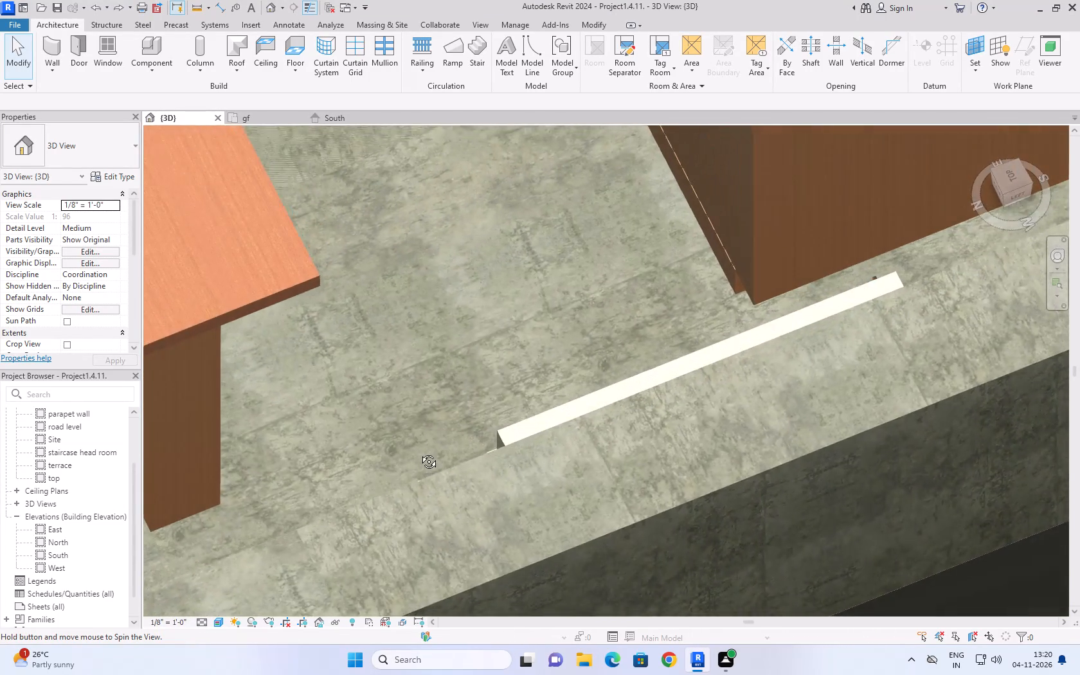
shift+middle_drag(419, 452, 417, 455)
shift+middle_drag(465, 357, 433, 378)
scroll(453, 300, down, 2)
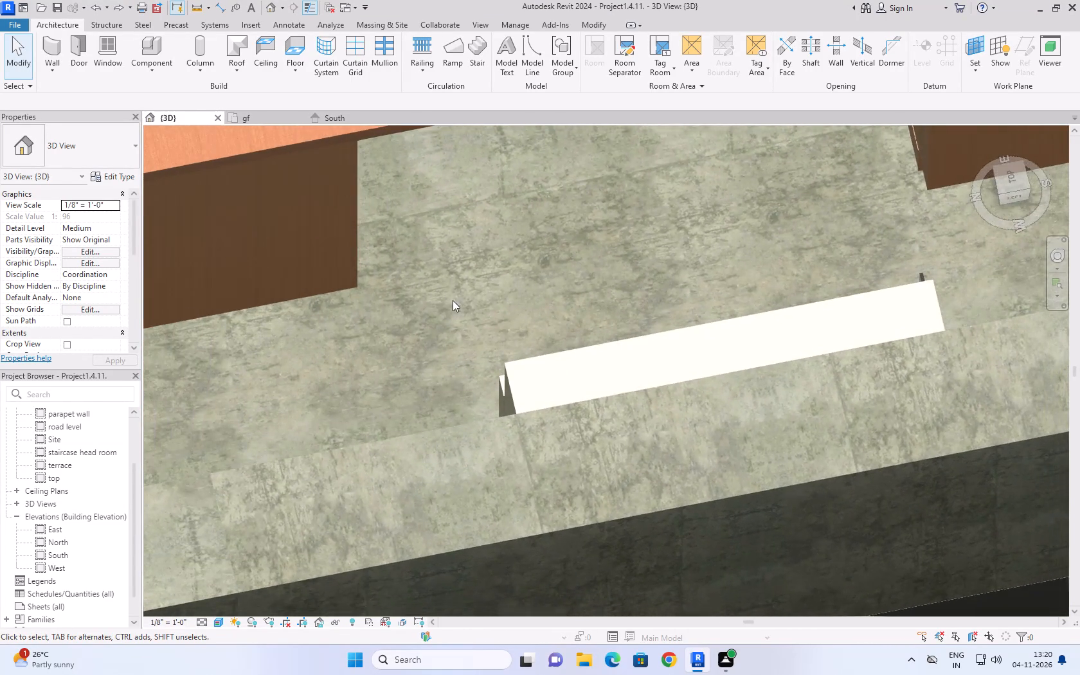
scroll(453, 300, down, 5)
shift+middle_drag(514, 264, 483, 232)
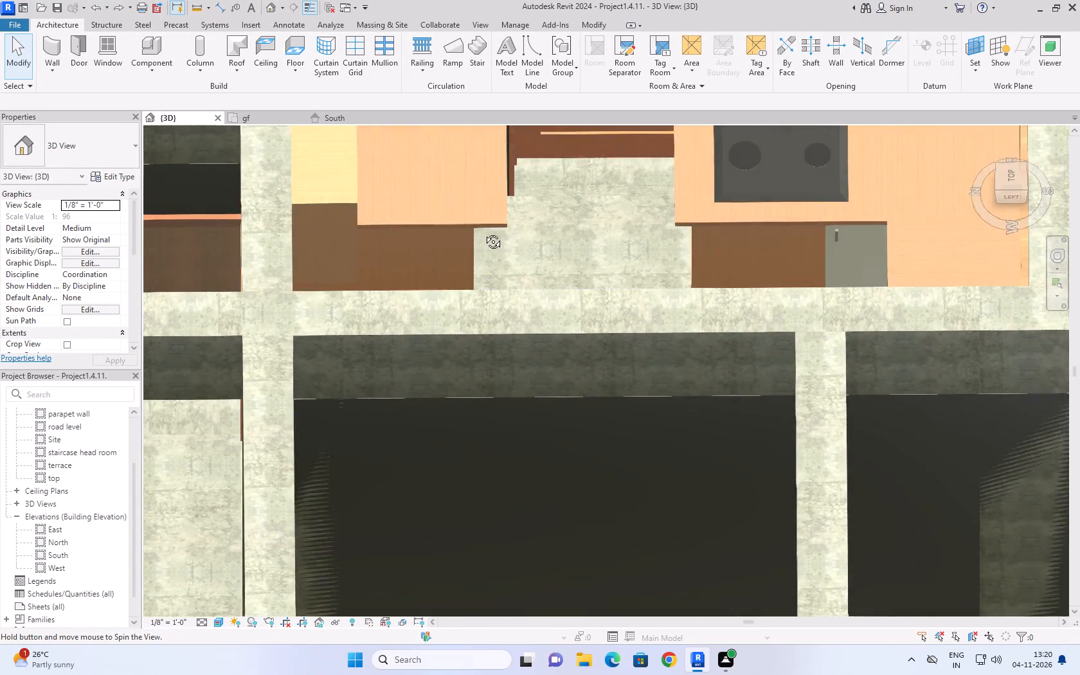
shift+middle_drag(483, 232, 488, 190)
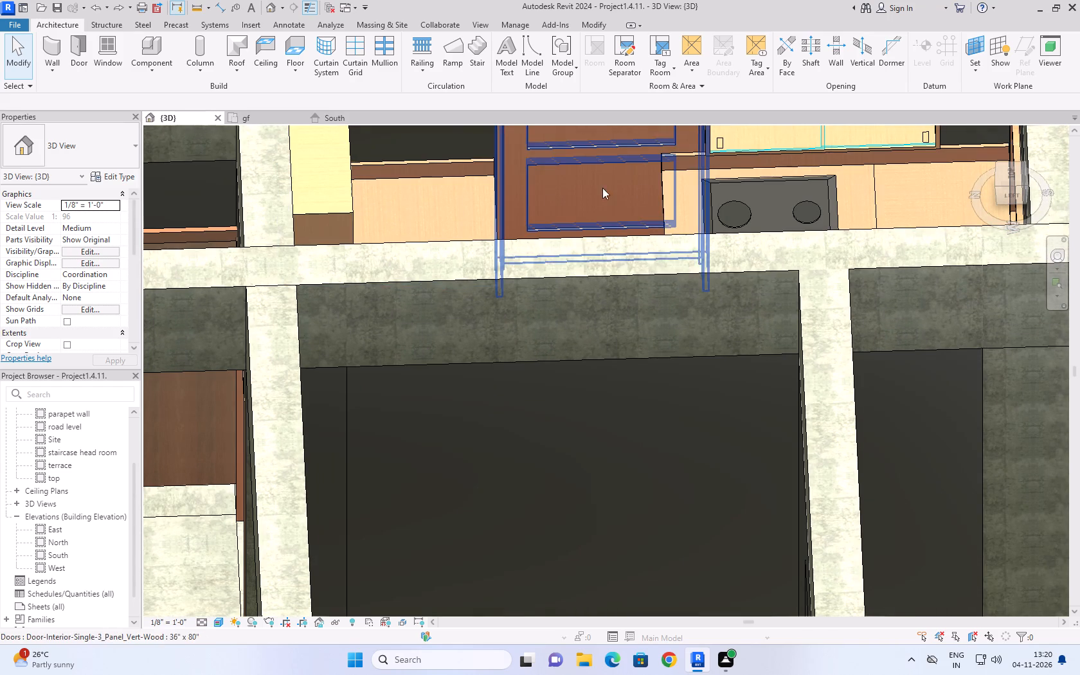
Shorten the 24" deep countertop under the cooktop to 4' 7 1/2" at its utility-door end in the gf floor plan.
click(663, 184)
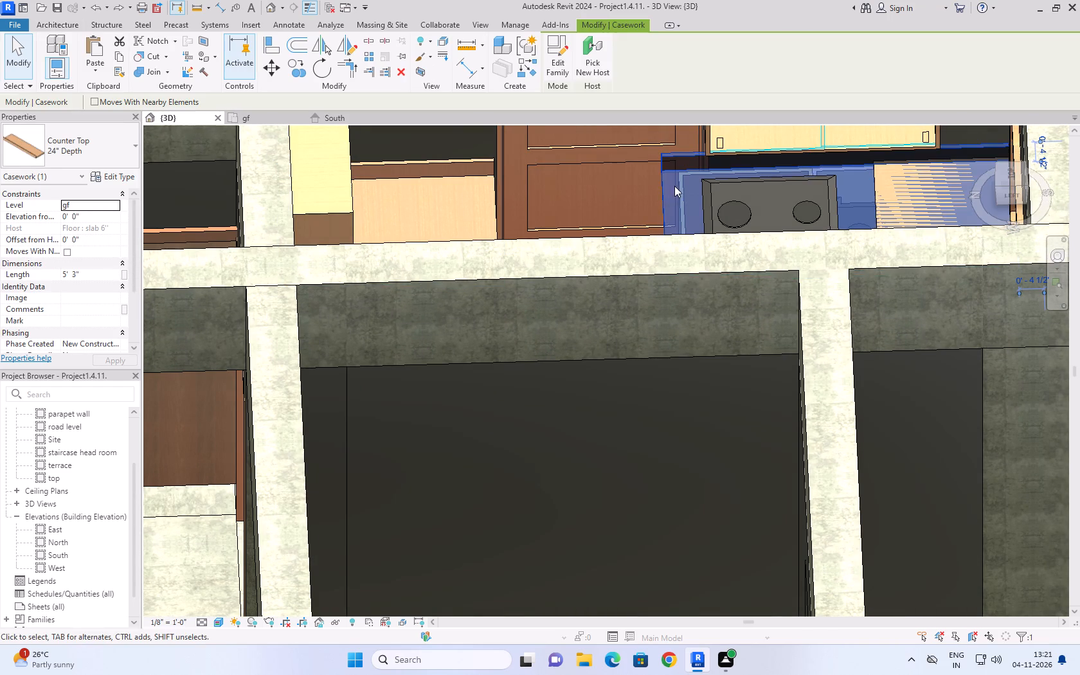
scroll(633, 222, down, 4)
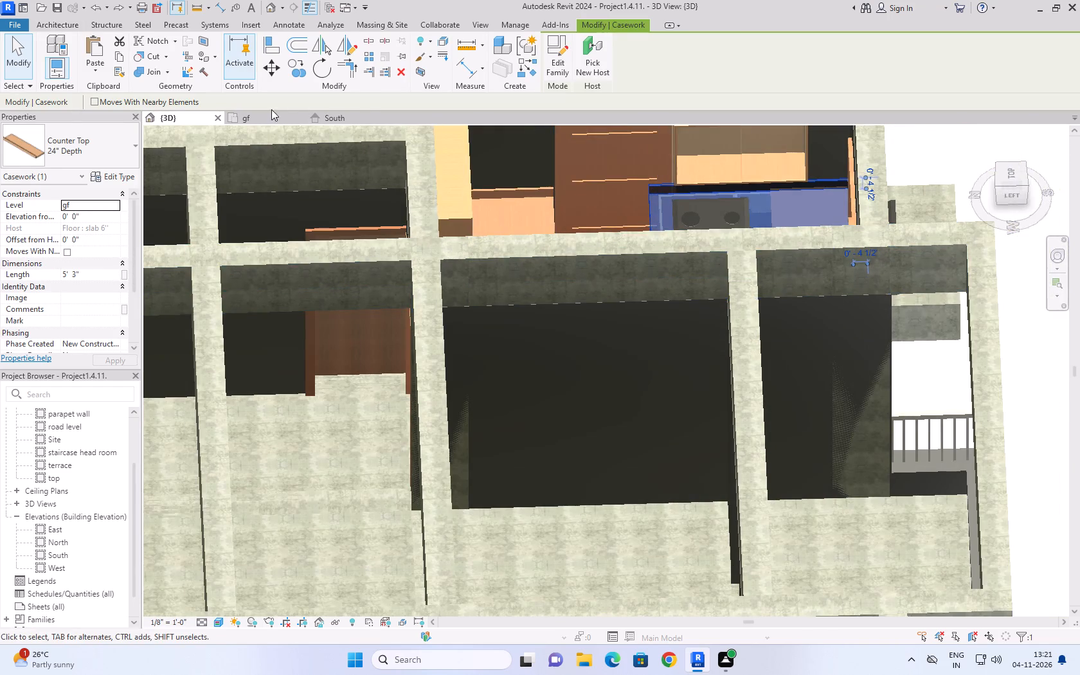
click(263, 114)
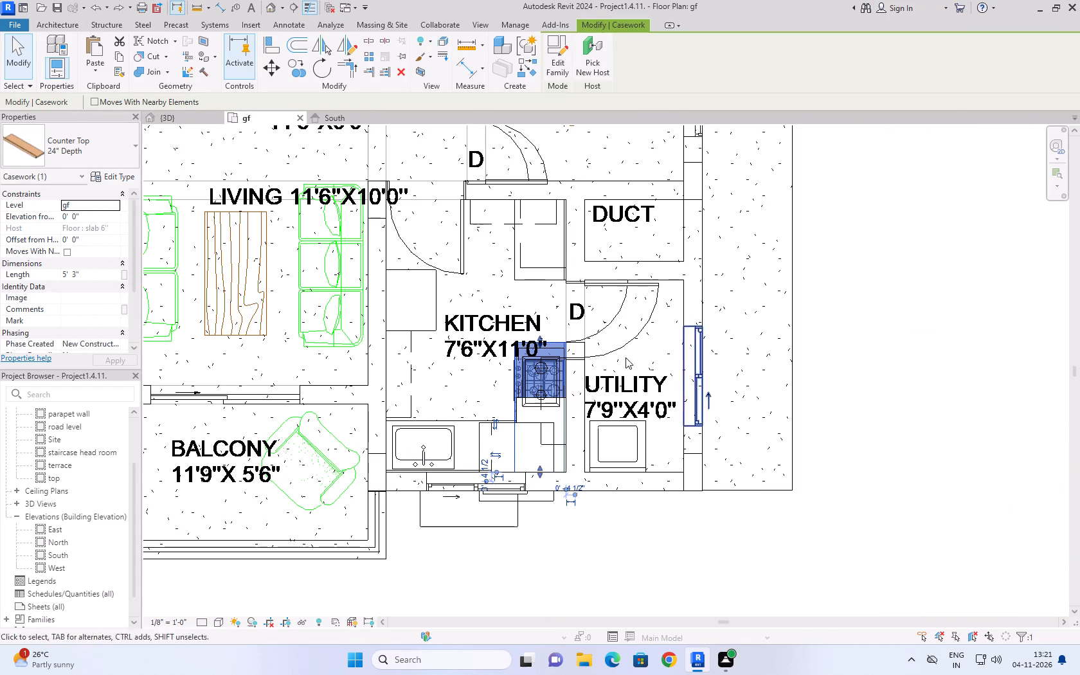
scroll(490, 321, up, 7)
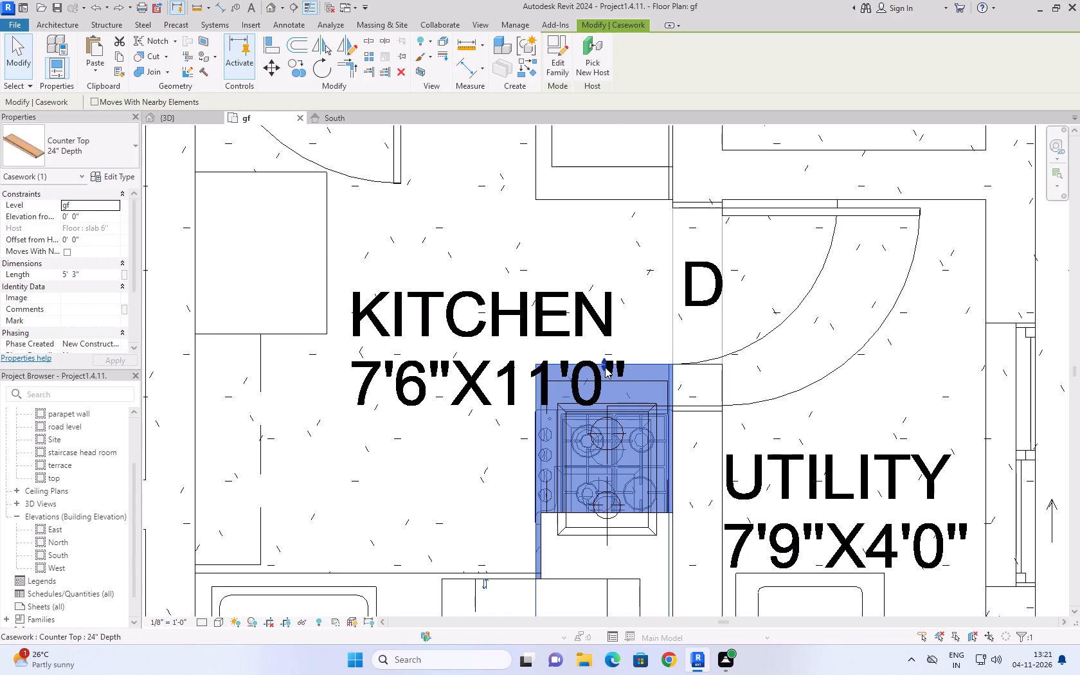
drag(605, 367, 606, 403)
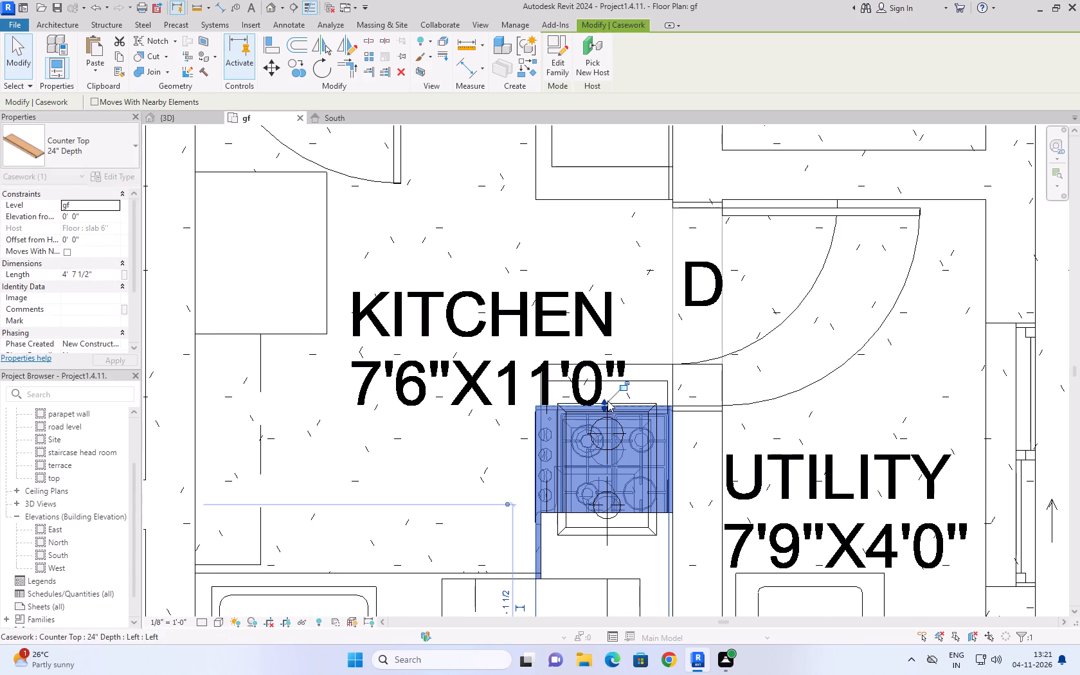
click(600, 262)
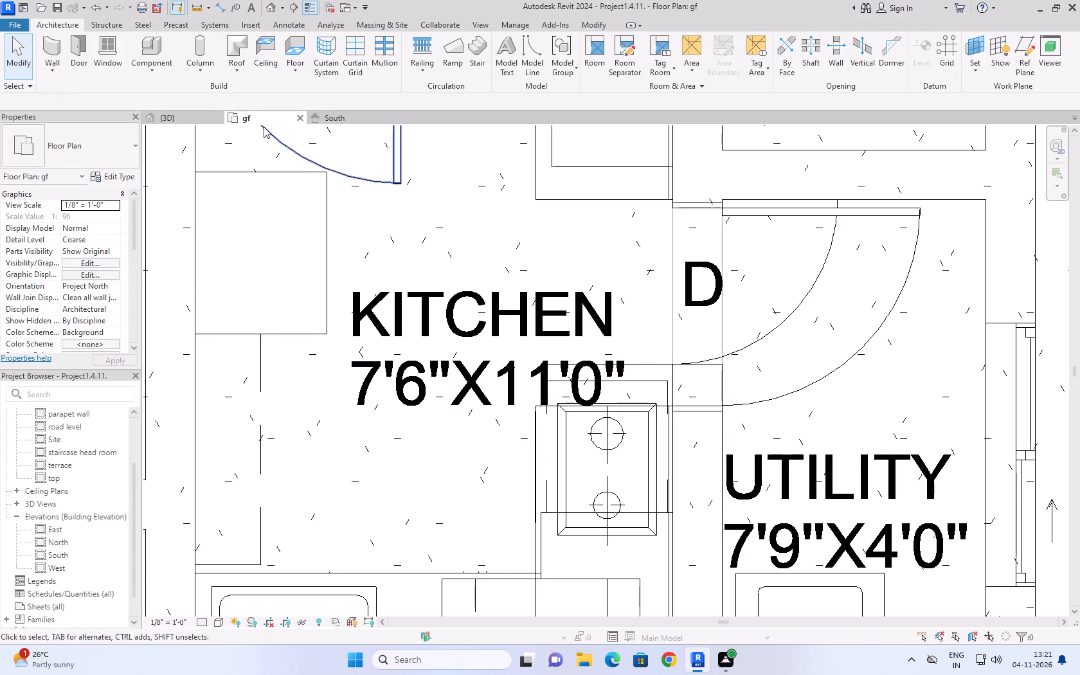
Check the shortened countertop against the cooktop, its base cabinet and the utility door in 3D.
click(191, 118)
scroll(477, 408, down, 4)
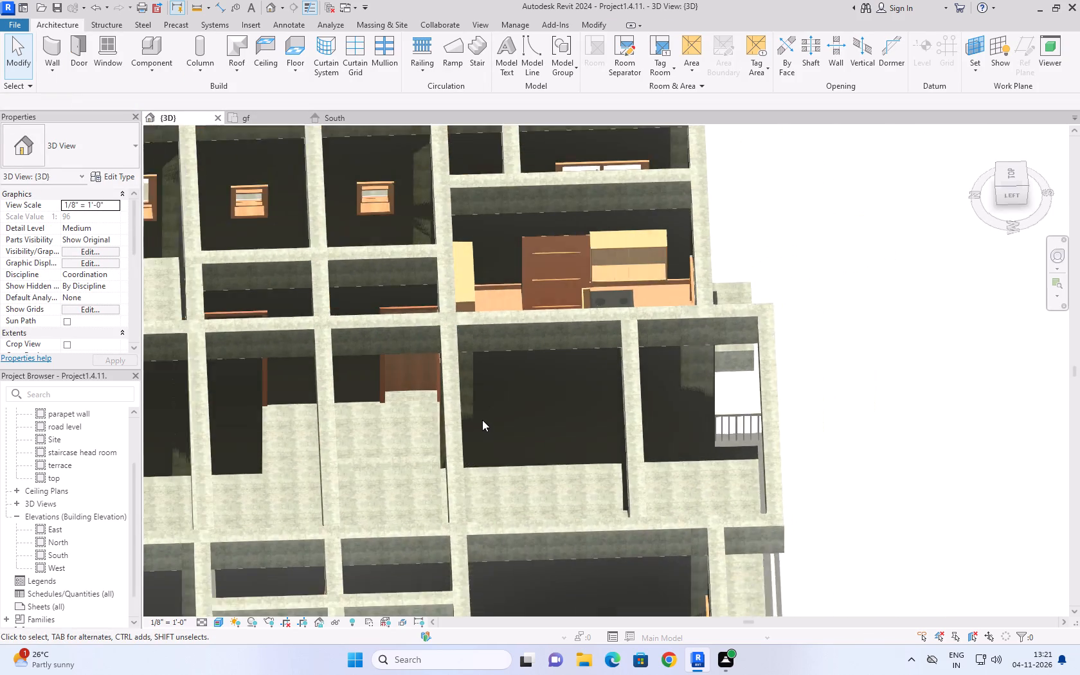
scroll(482, 420, down, 1)
scroll(510, 299, up, 4)
scroll(636, 308, up, 3)
click(923, 211)
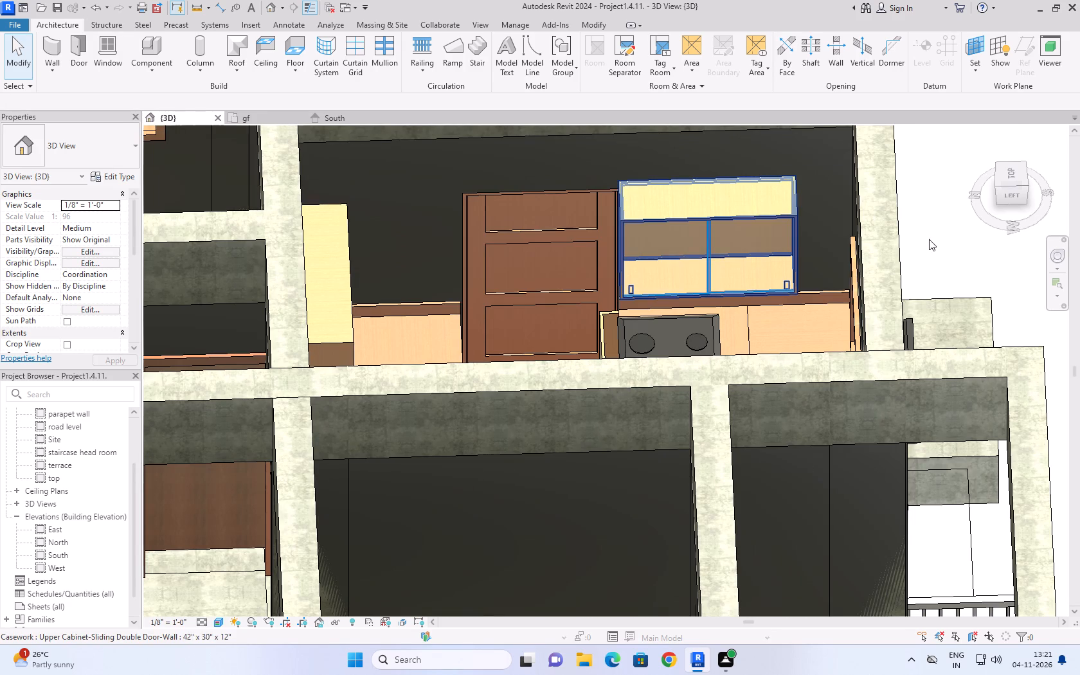
scroll(772, 242, down, 3)
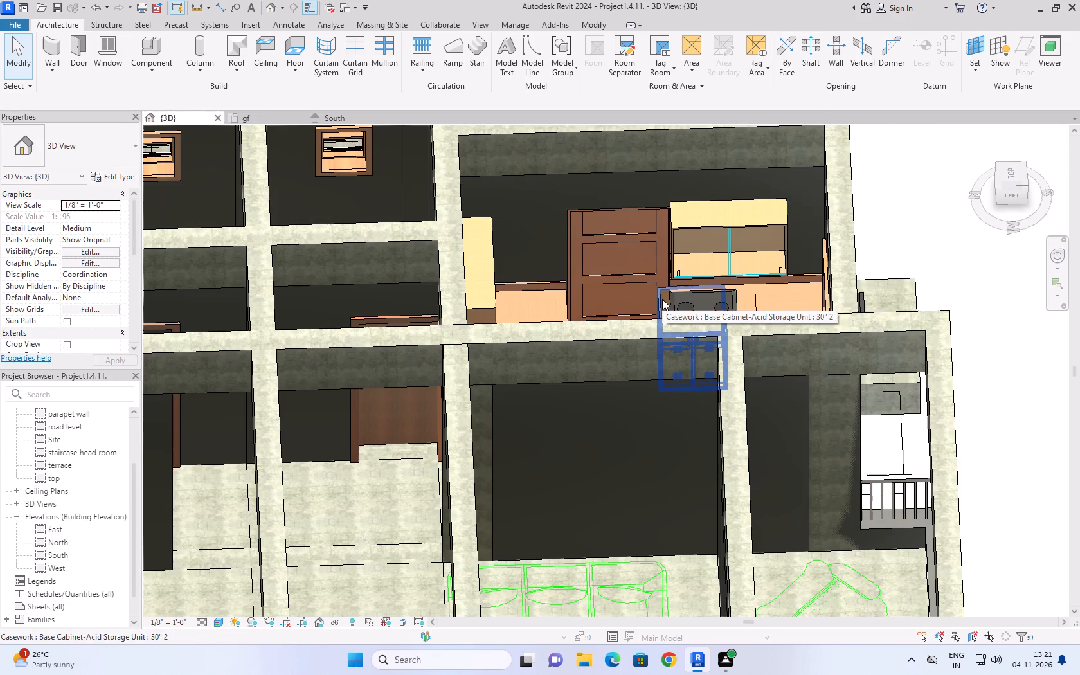
Nudge the 30" 2 Acid Storage Unit base cabinet under the cooktop six increments away from the utility door, toward the corner counter.
click(662, 299)
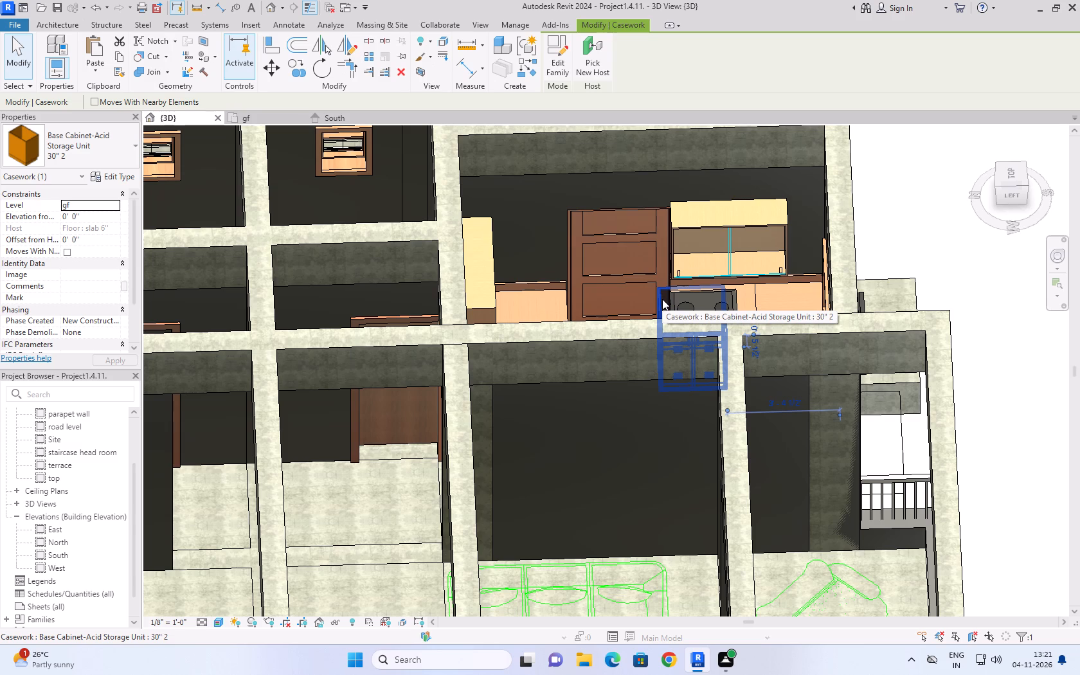
key(Right)
key(Right)
key(Right)
key(Right)
key(Right)
key(Right)
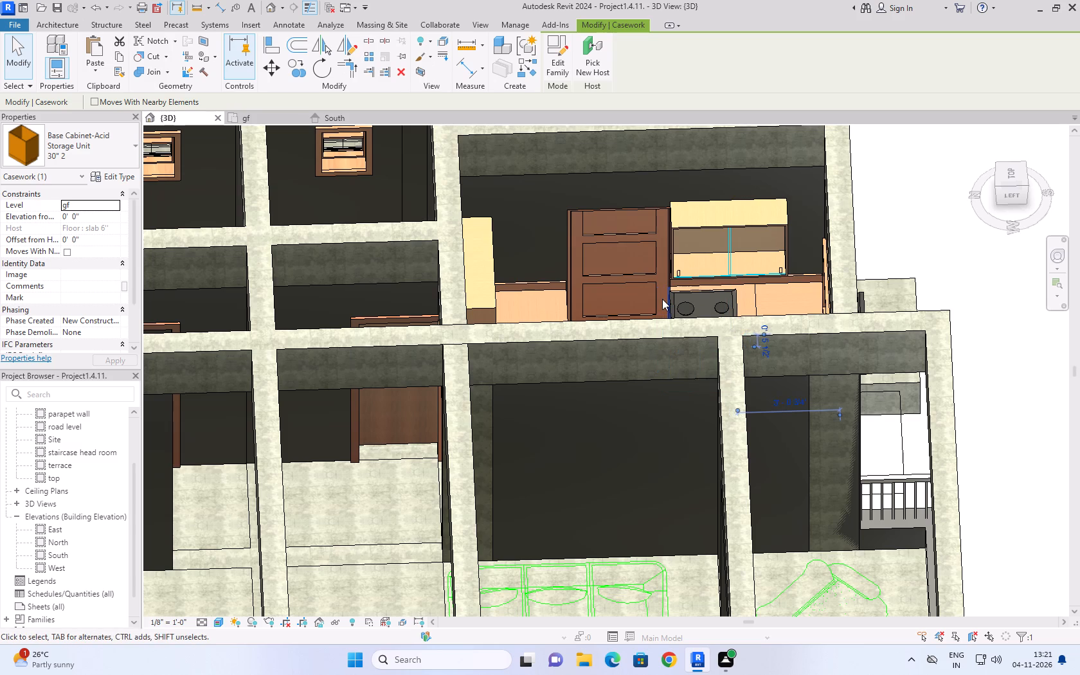
click(937, 209)
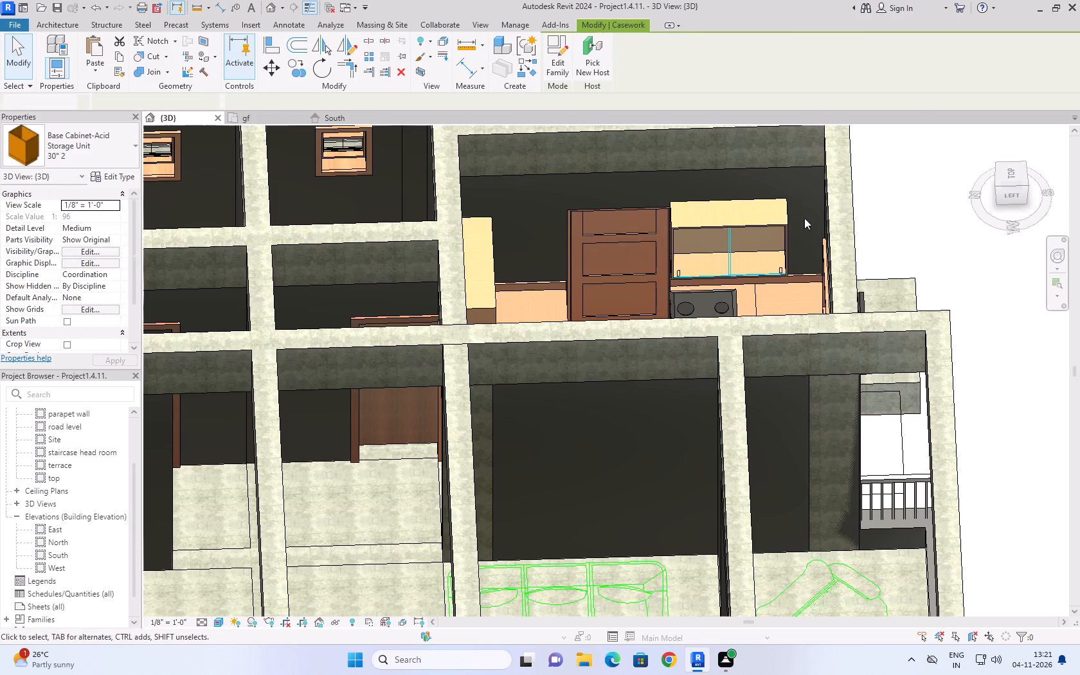
Compare the cooktop area in the gf plan and 3D, and nudge its base cabinet two increments back toward the utility door.
click(260, 116)
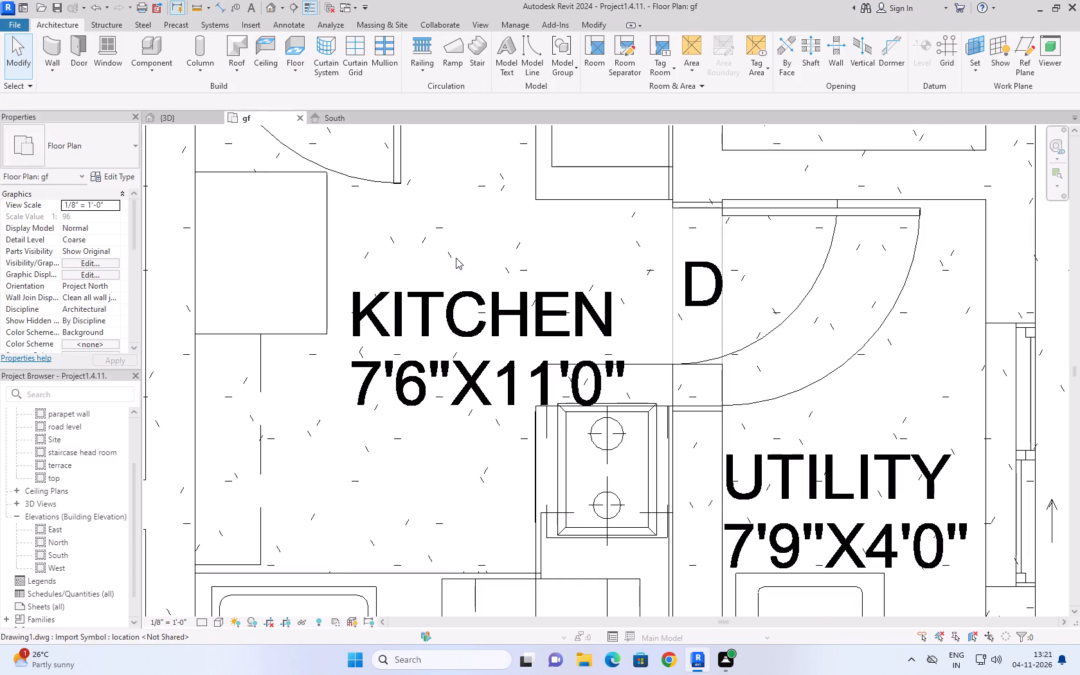
click(431, 197)
scroll(433, 356, down, 4)
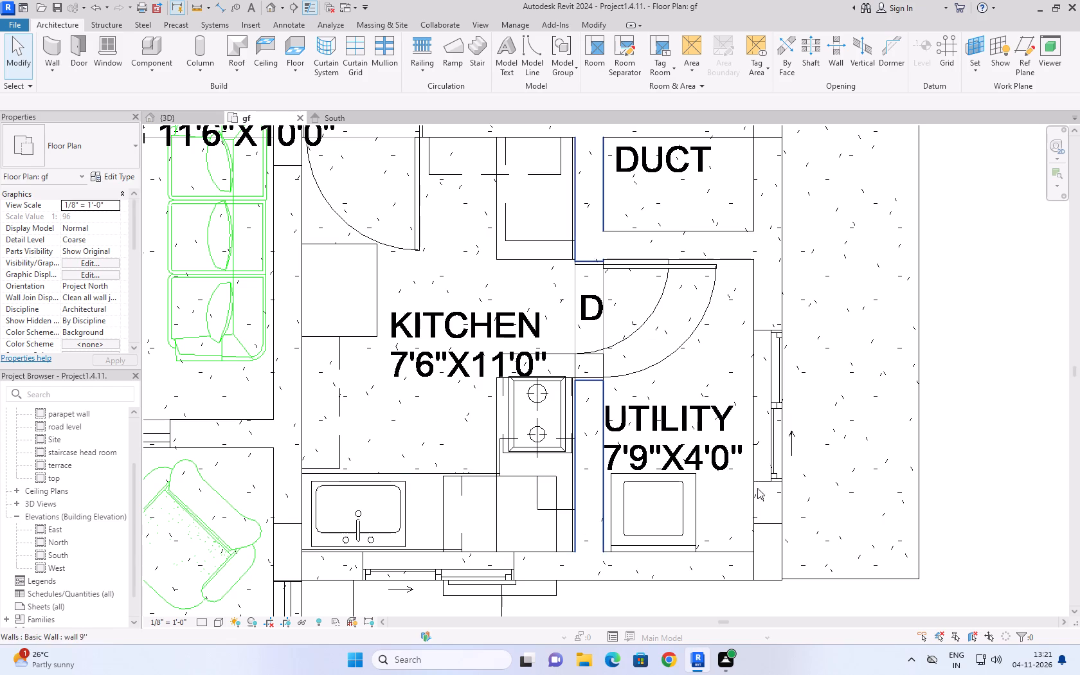
click(1017, 354)
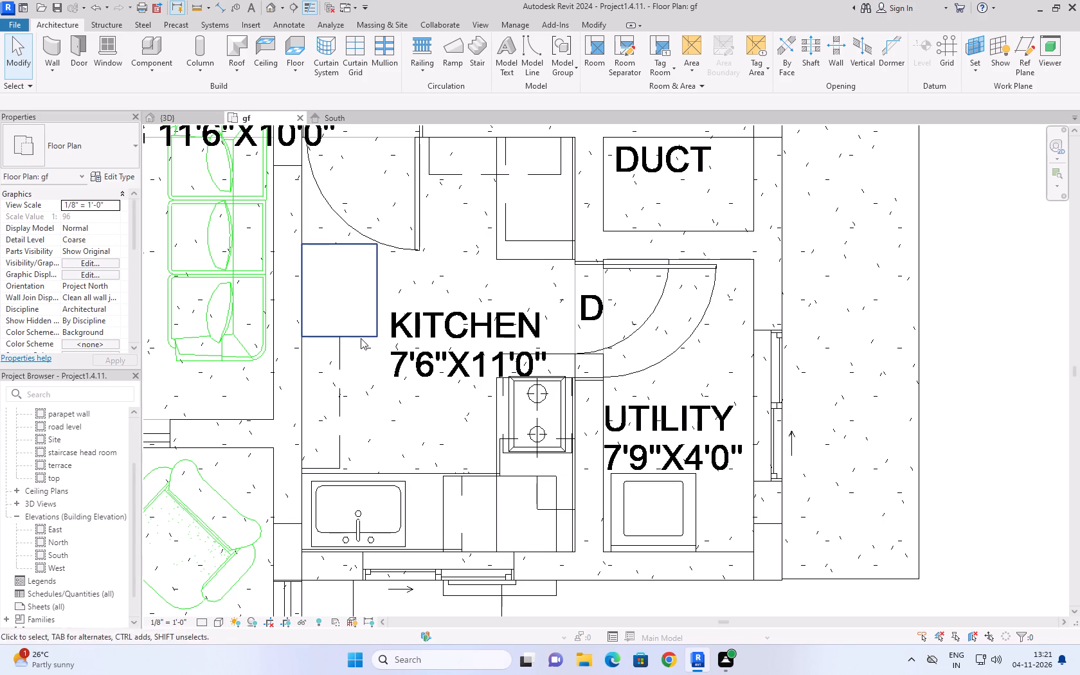
click(179, 119)
scroll(637, 407, down, 4)
shift+middle_drag(633, 395, 681, 521)
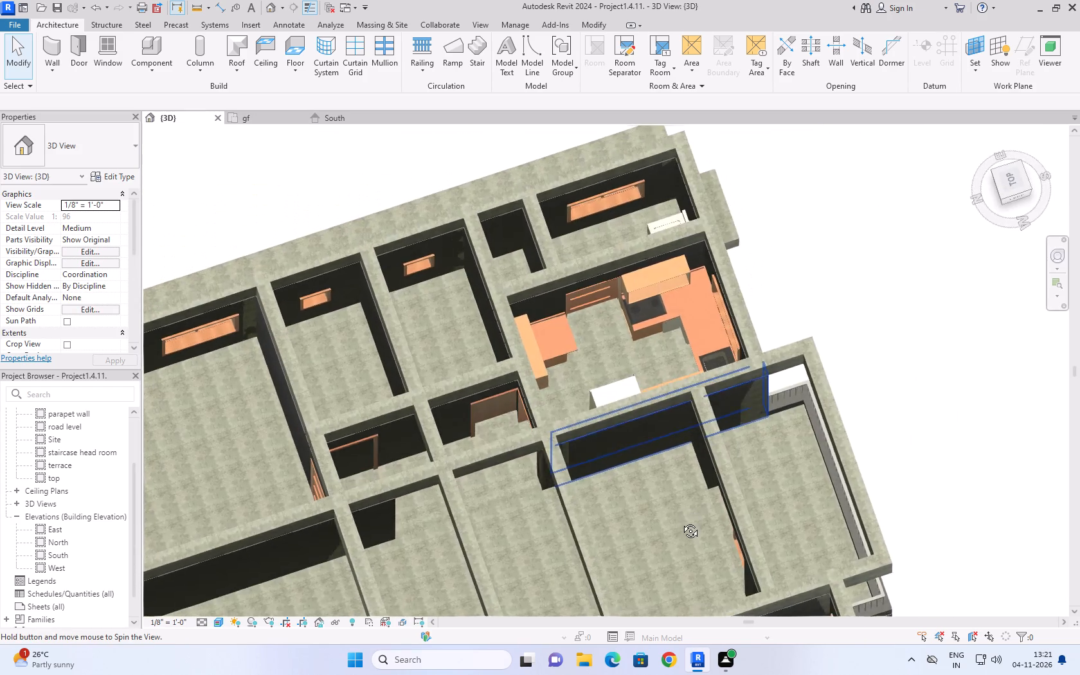
shift+middle_drag(681, 521, 697, 468)
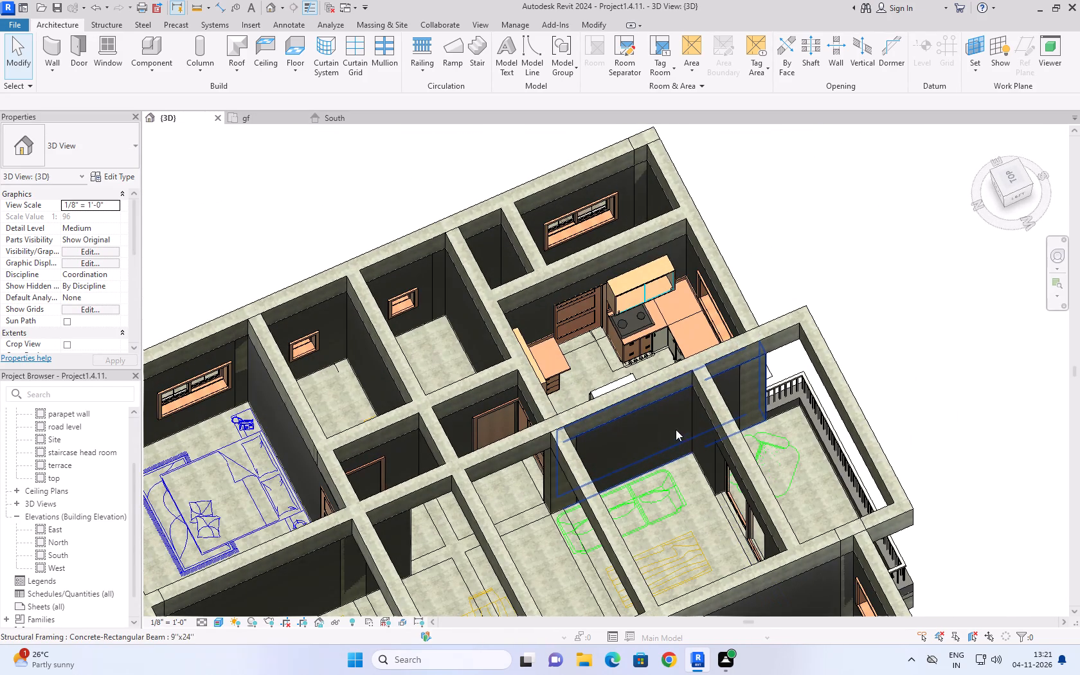
click(634, 345)
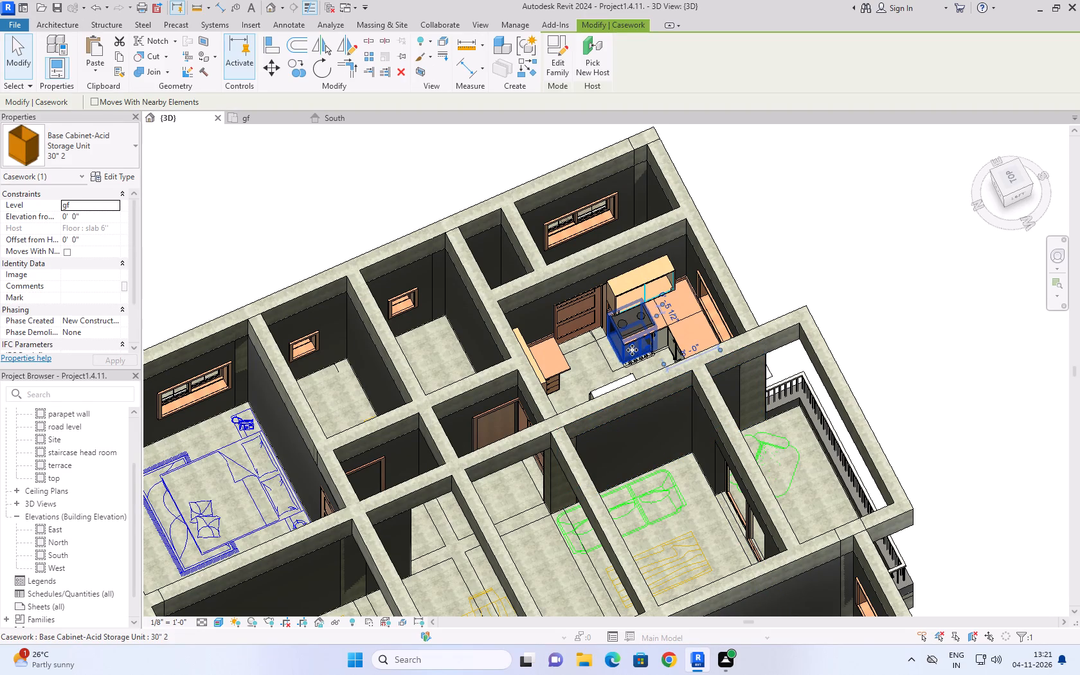
key(Left)
key(Left)
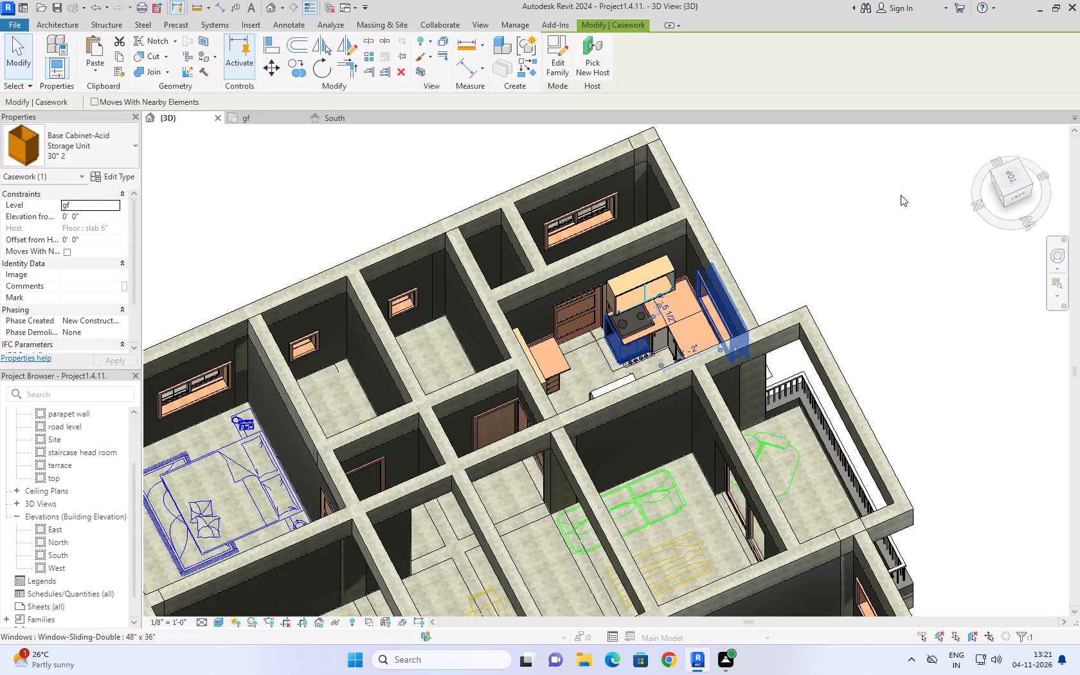
click(901, 195)
scroll(682, 341, up, 7)
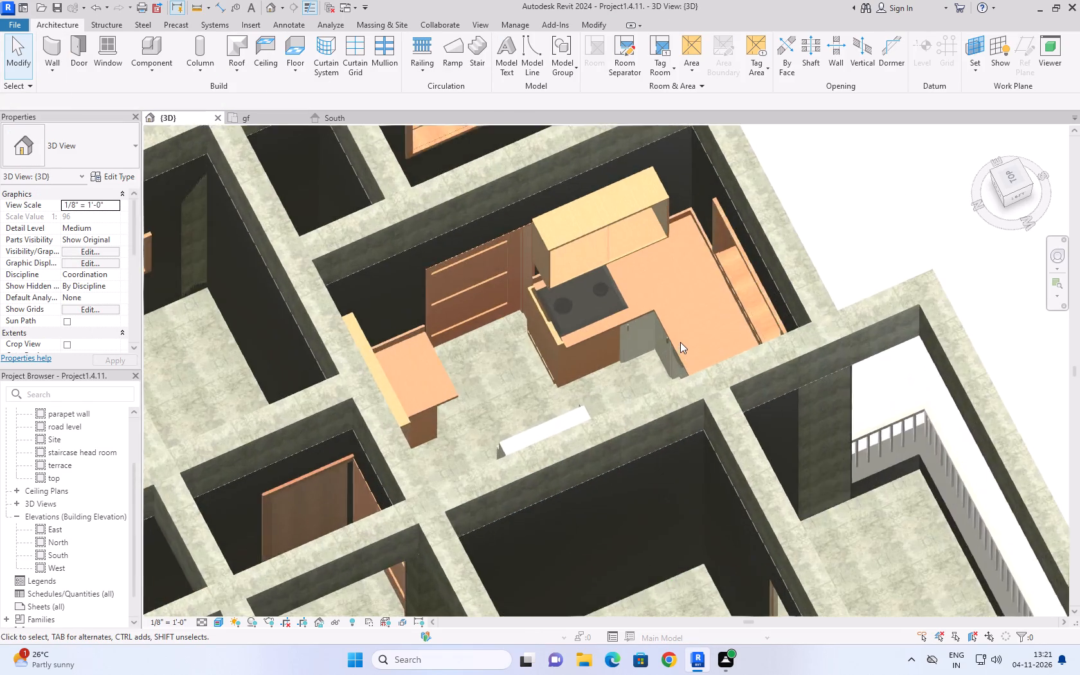
scroll(680, 342, up, 1)
Return to the gf floor plan and save the project.
click(256, 110)
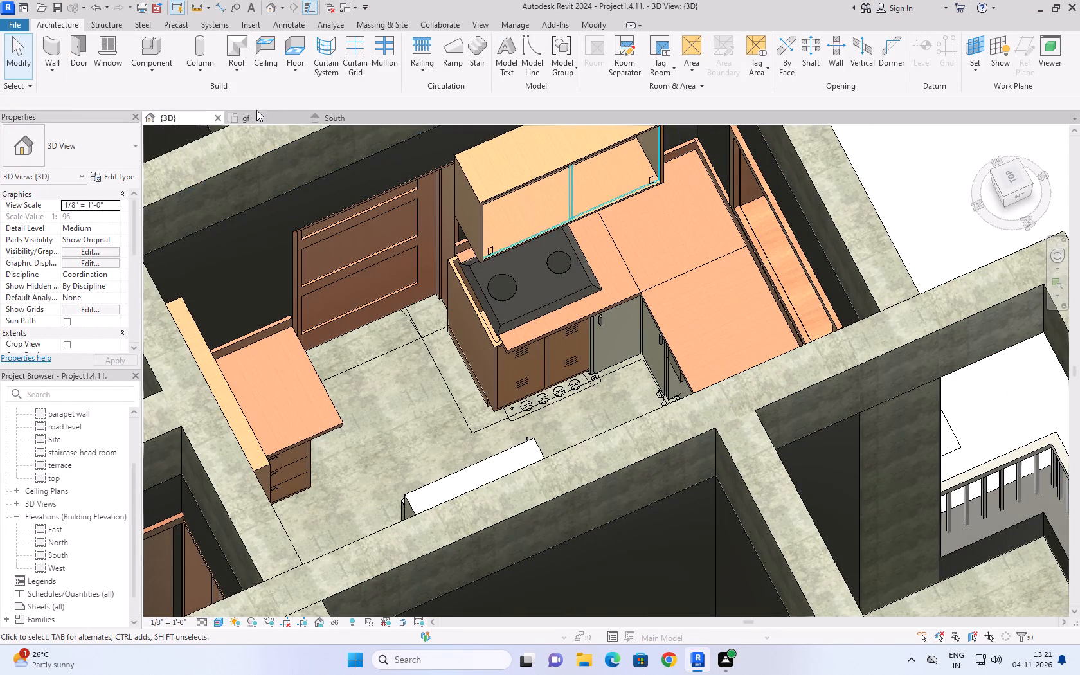
click(262, 122)
scroll(606, 535, down, 9)
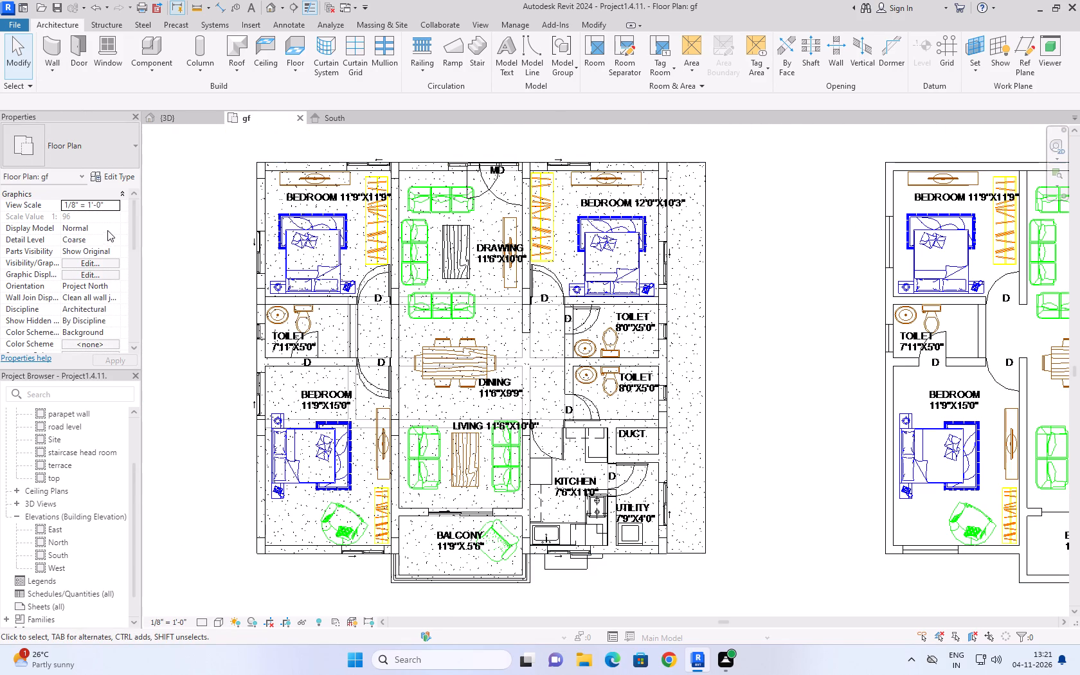
key(ctrl+s)
click(792, 286)
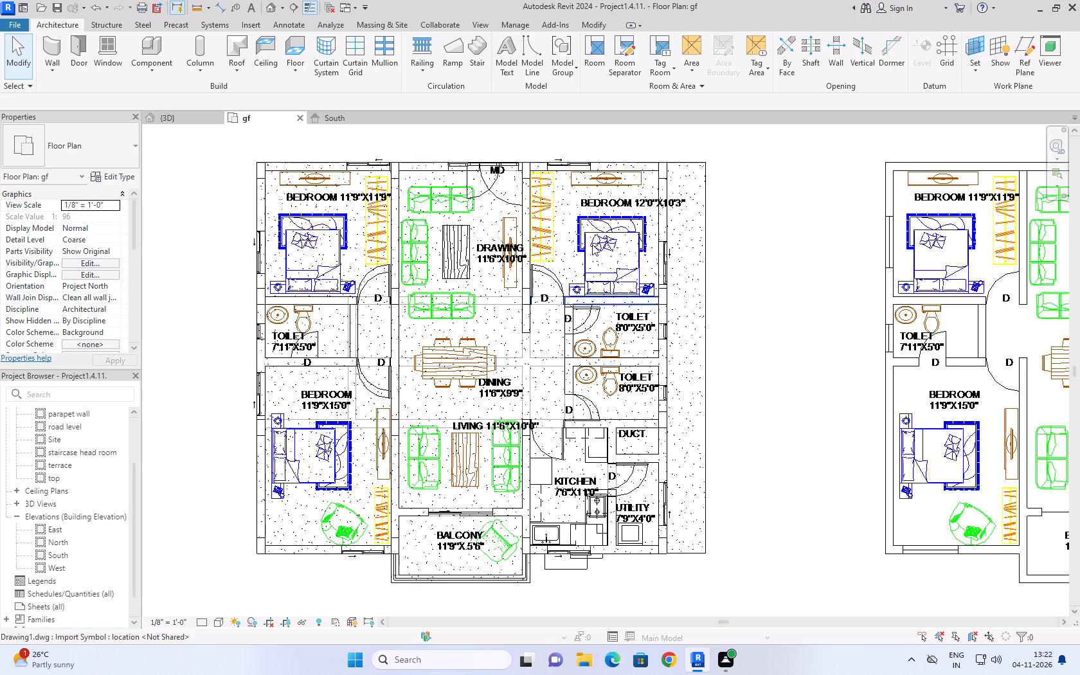
click(205, 255)
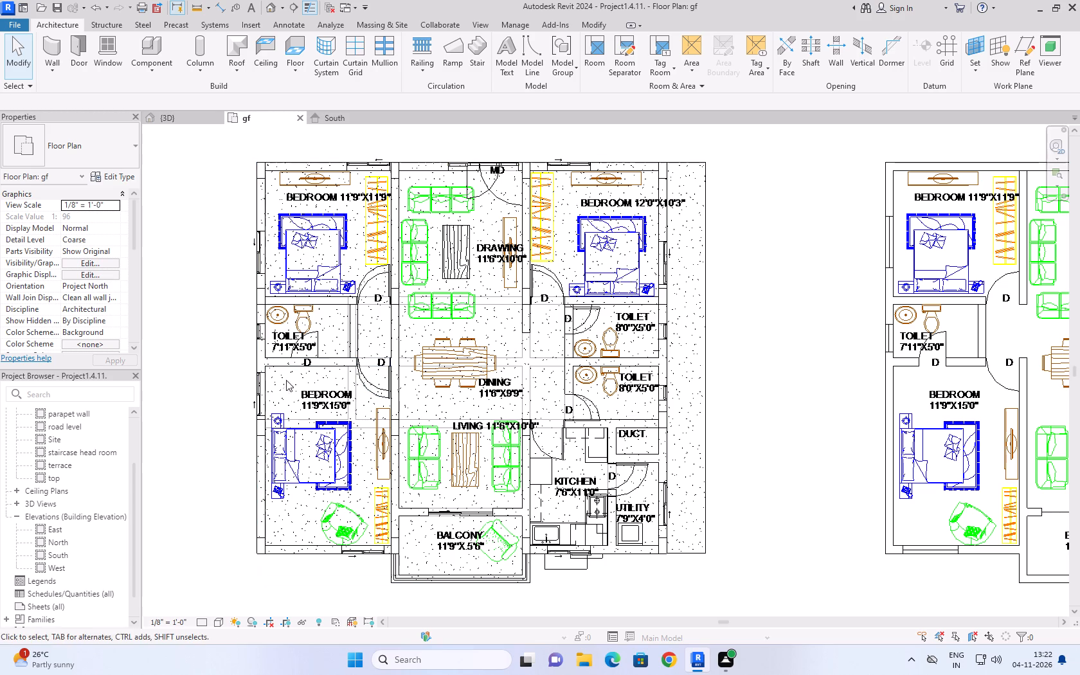
click(215, 287)
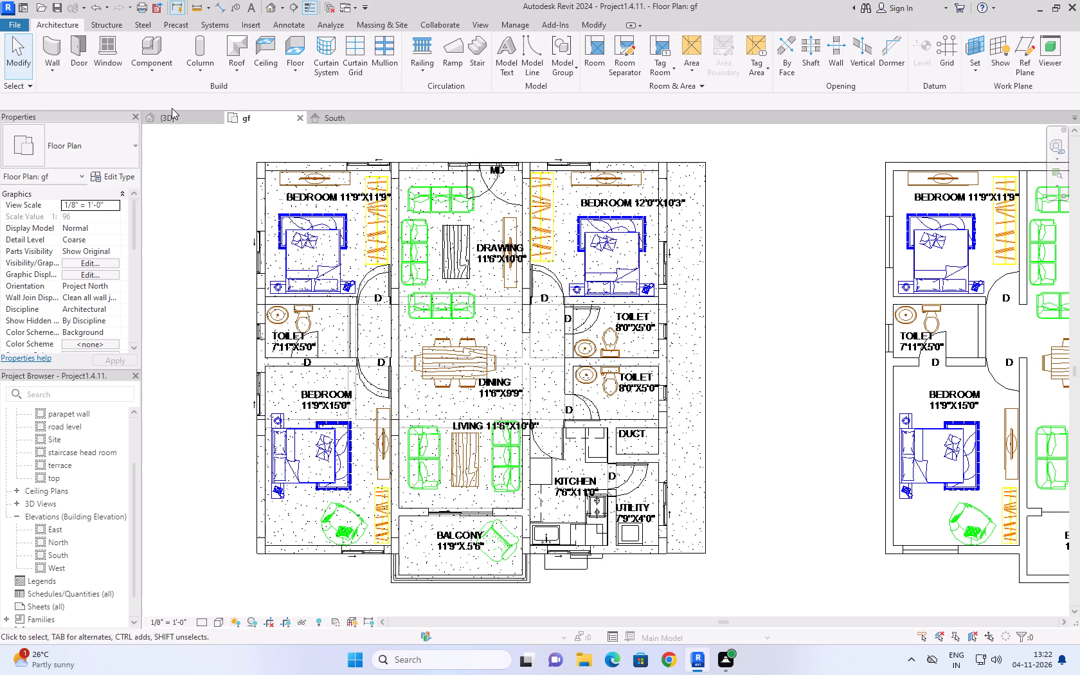
Inspect the kitchen, utility room and adjoining rooms in 3D from above and from several sides.
click(172, 114)
scroll(359, 300, down, 9)
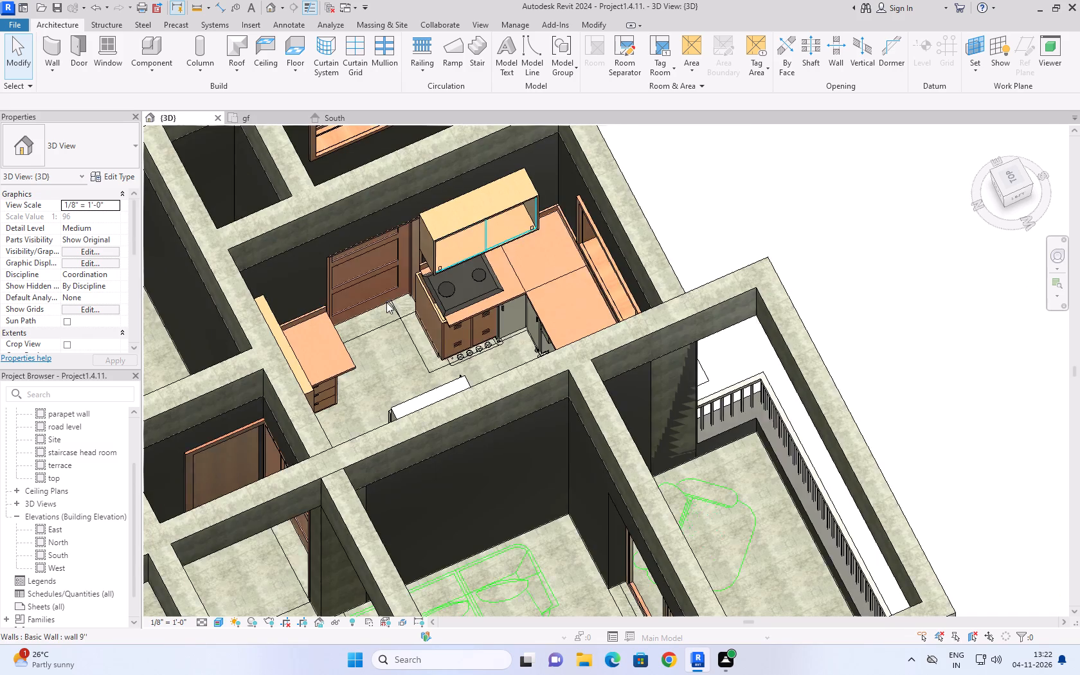
shift+middle_drag(375, 221, 378, 237)
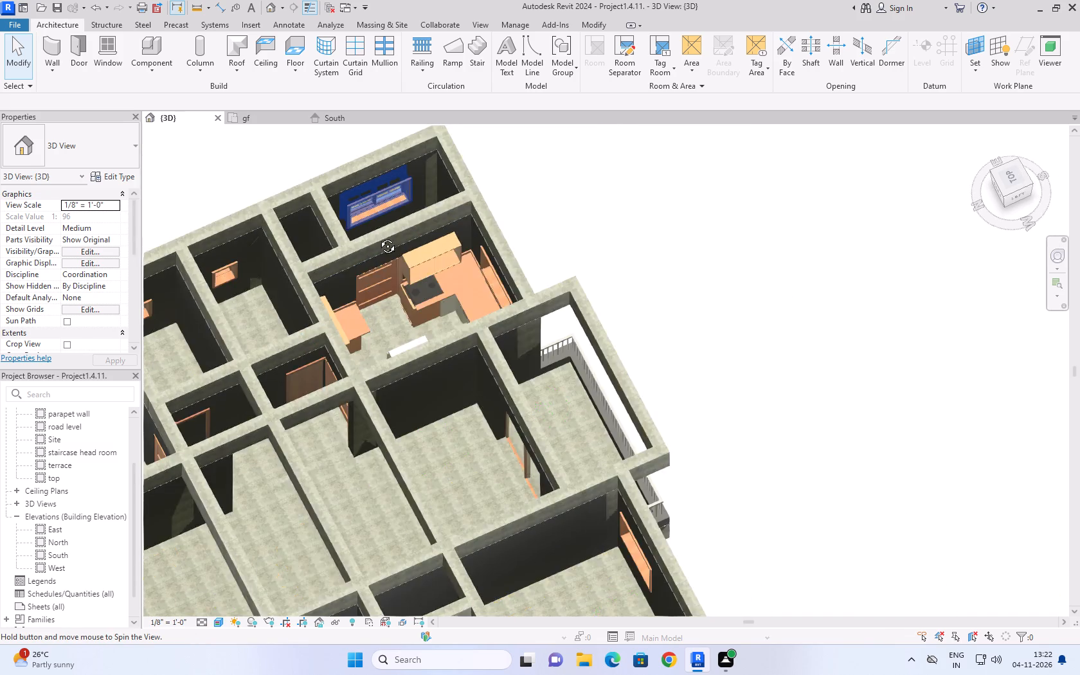
shift+middle_drag(378, 237, 339, 311)
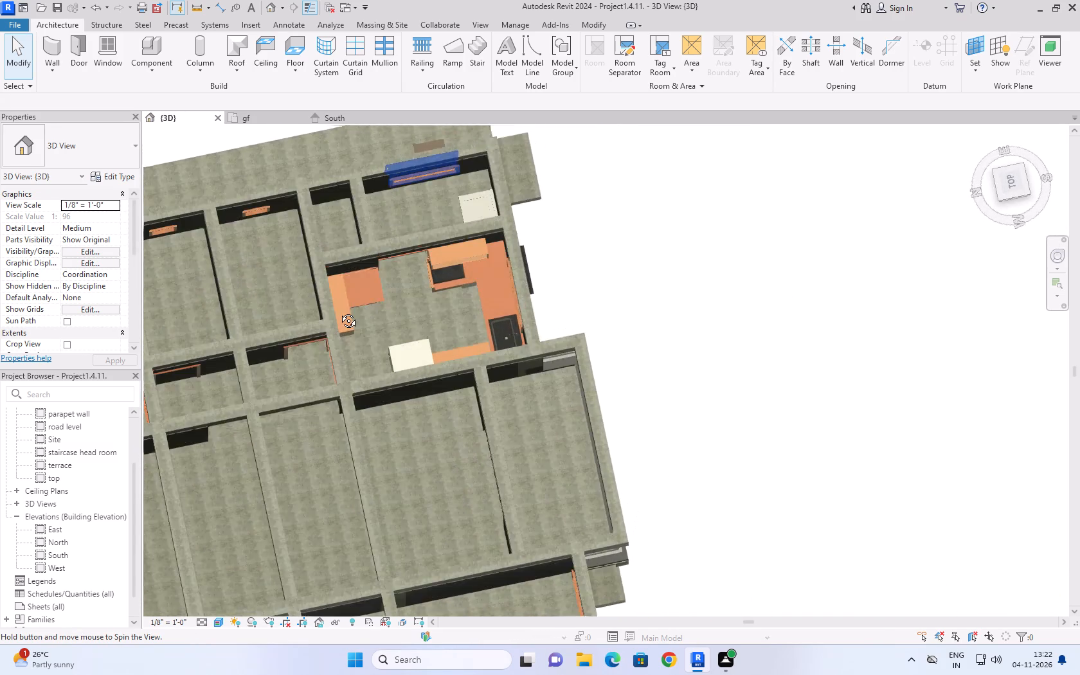
shift+middle_drag(339, 311, 307, 301)
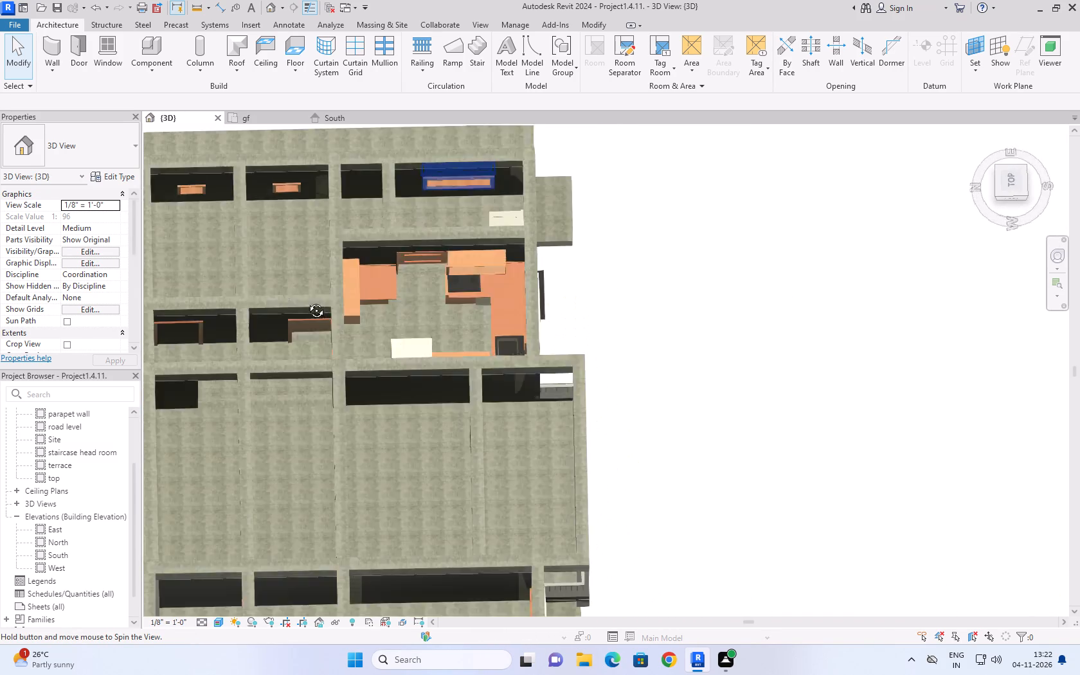
shift+middle_drag(307, 301, 359, 219)
shift+scroll(400, 360, up, 1)
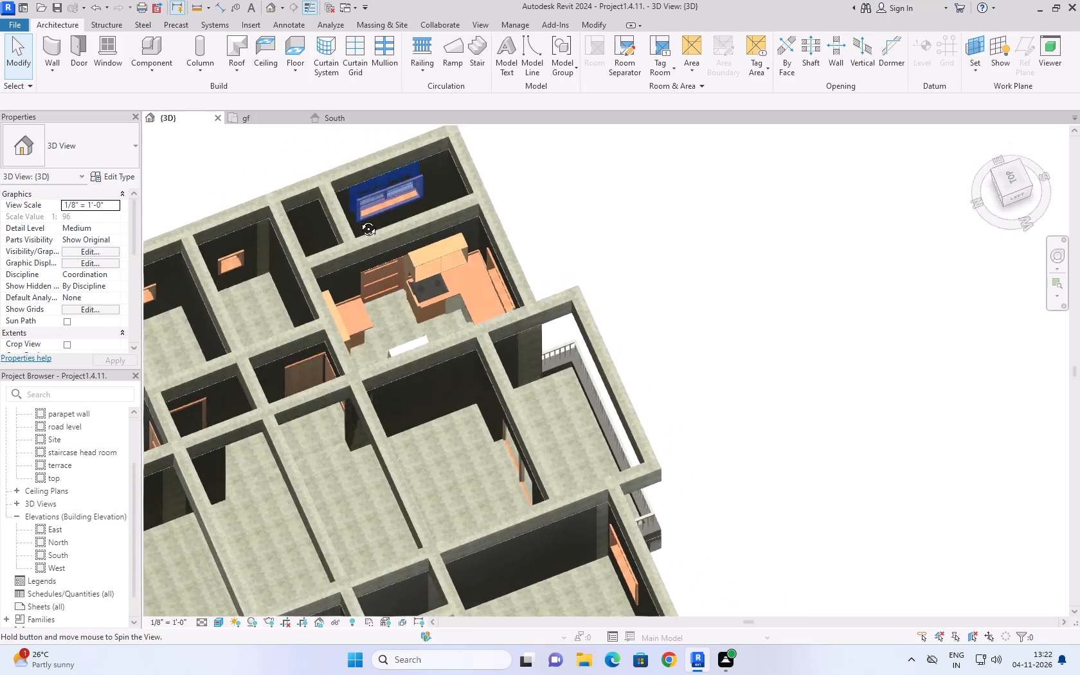
shift+middle_drag(359, 219, 478, 284)
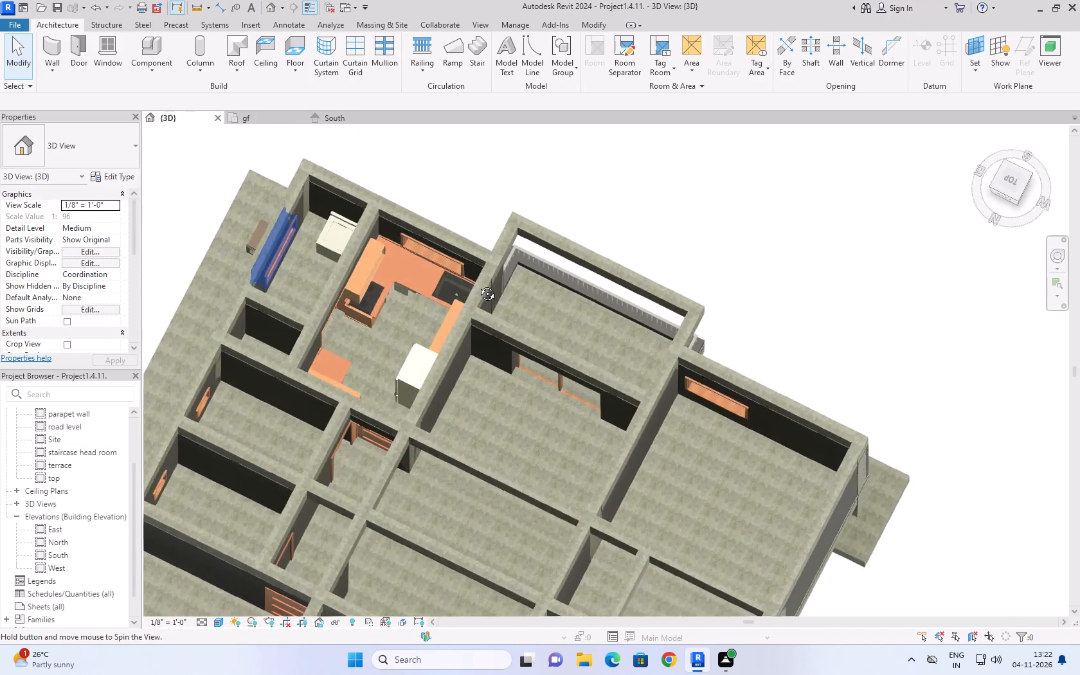
shift+middle_drag(478, 284, 453, 345)
Start component placement on the gf plan and preview the Range, Freezer-Chest, Dryer and Cook Top-4 Unit families in the Domestic folder.
click(282, 120)
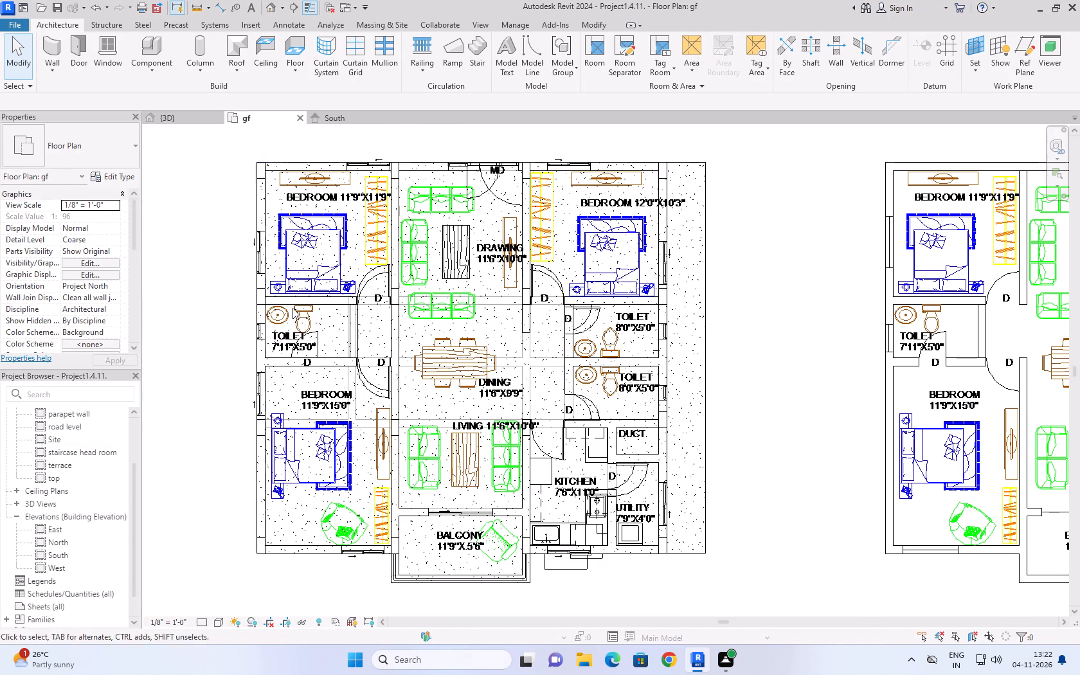
click(779, 194)
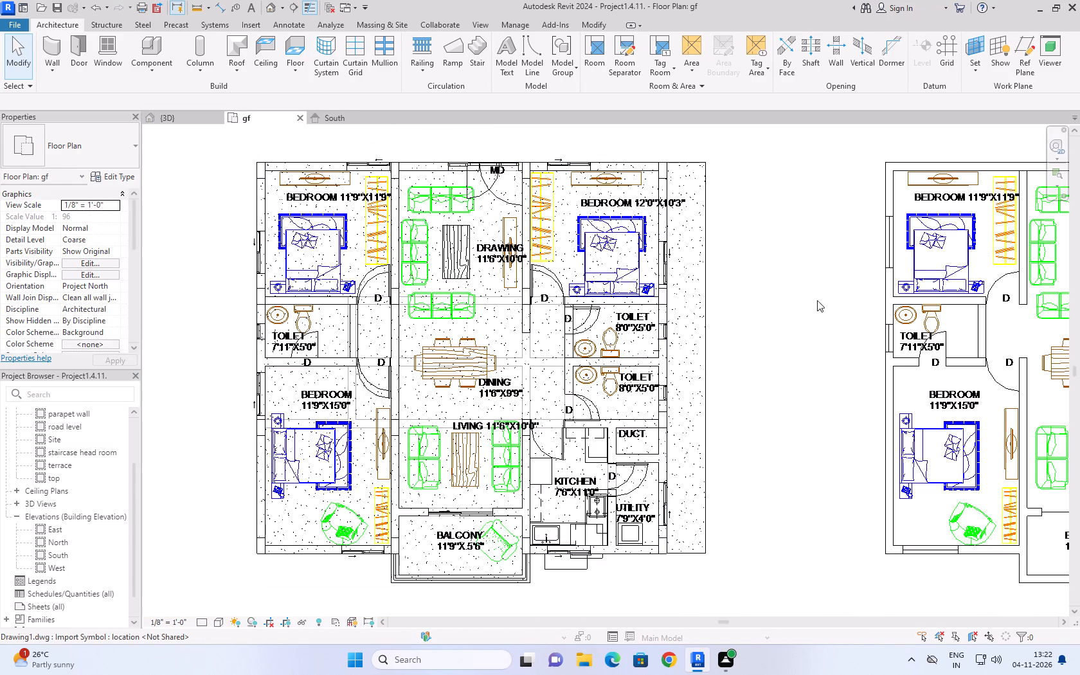
click(830, 435)
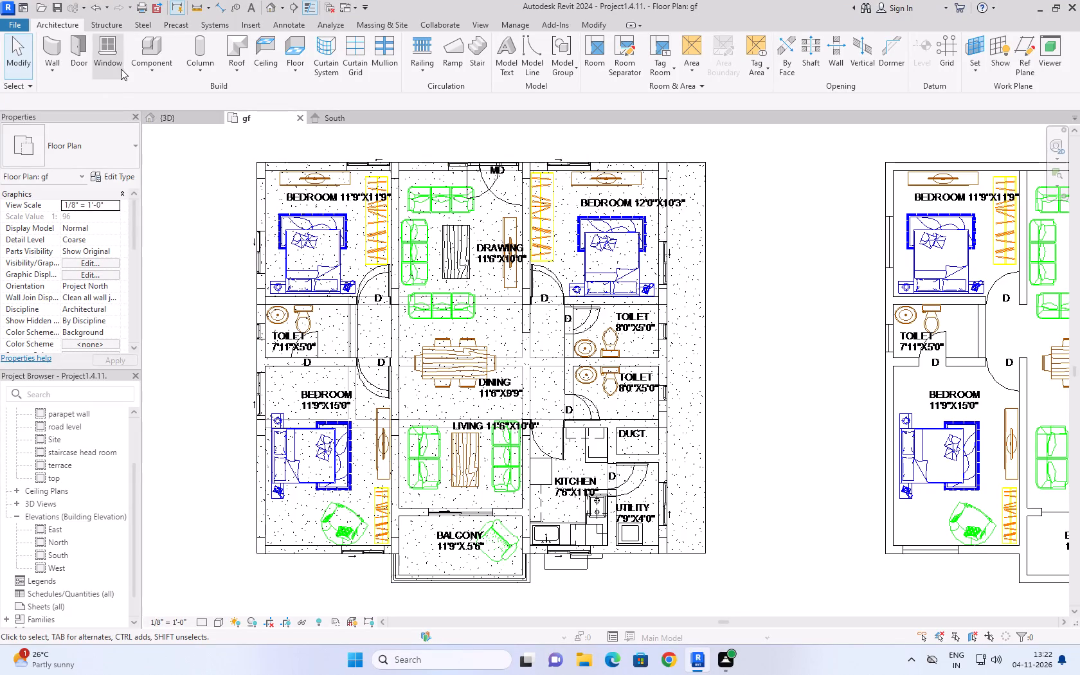
click(138, 69)
click(179, 99)
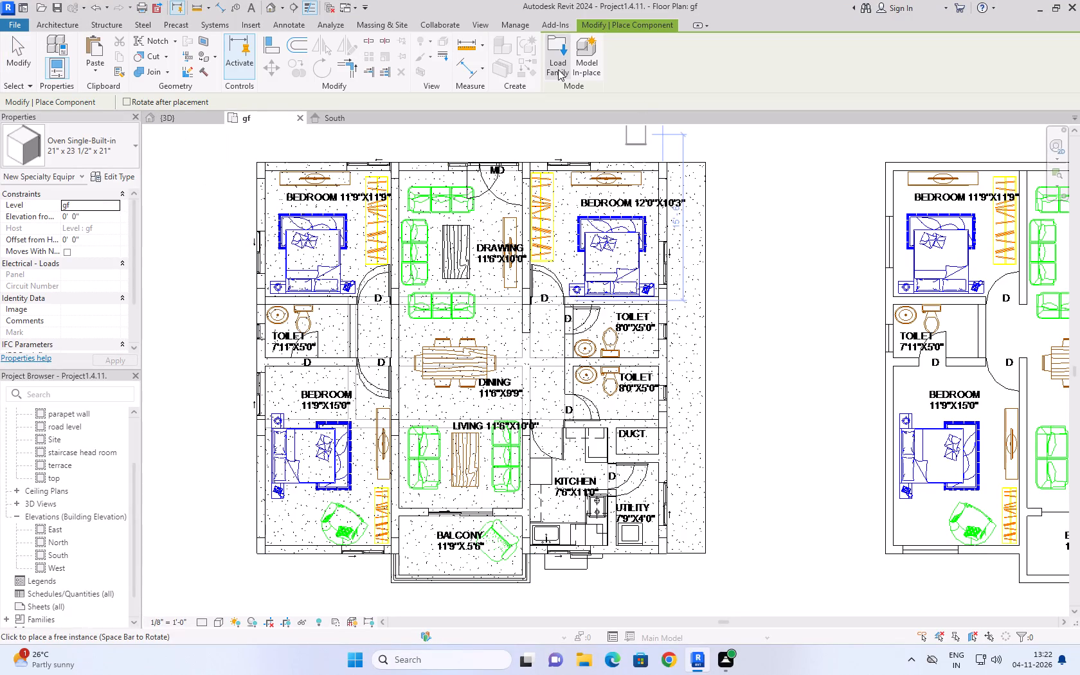
click(557, 69)
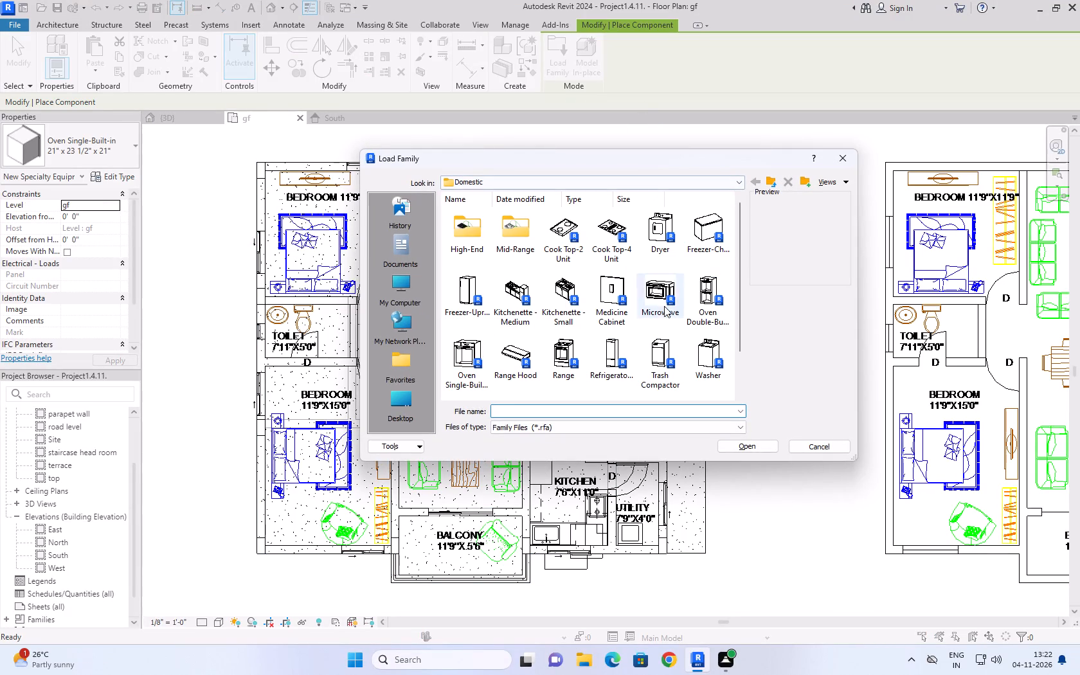
click(562, 358)
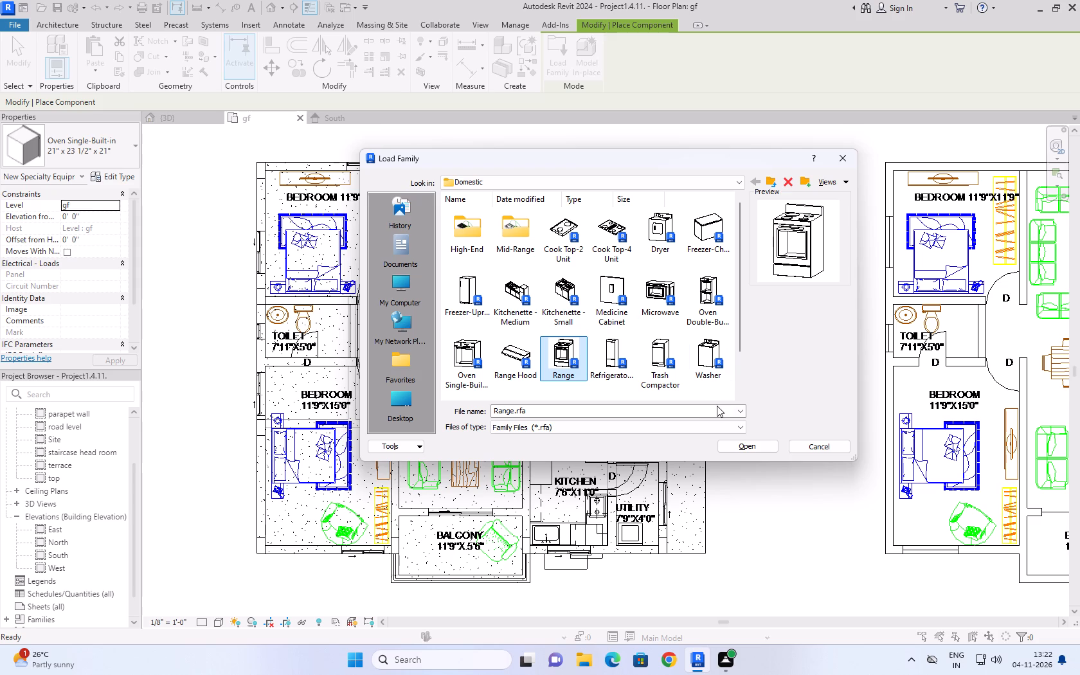
click(705, 233)
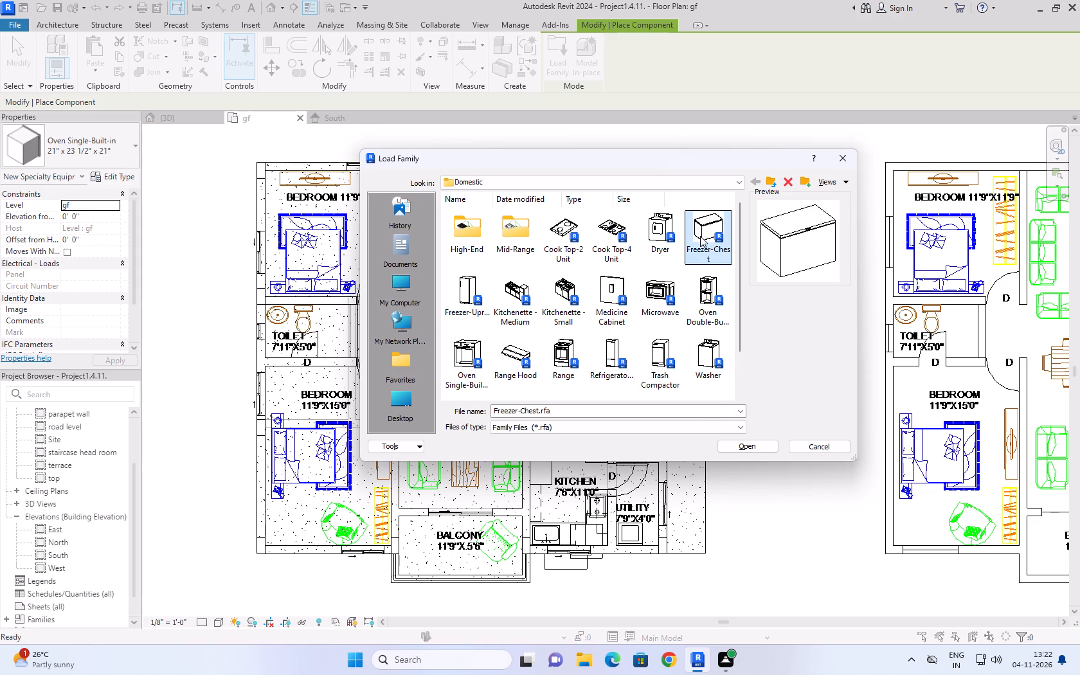
click(670, 245)
click(617, 251)
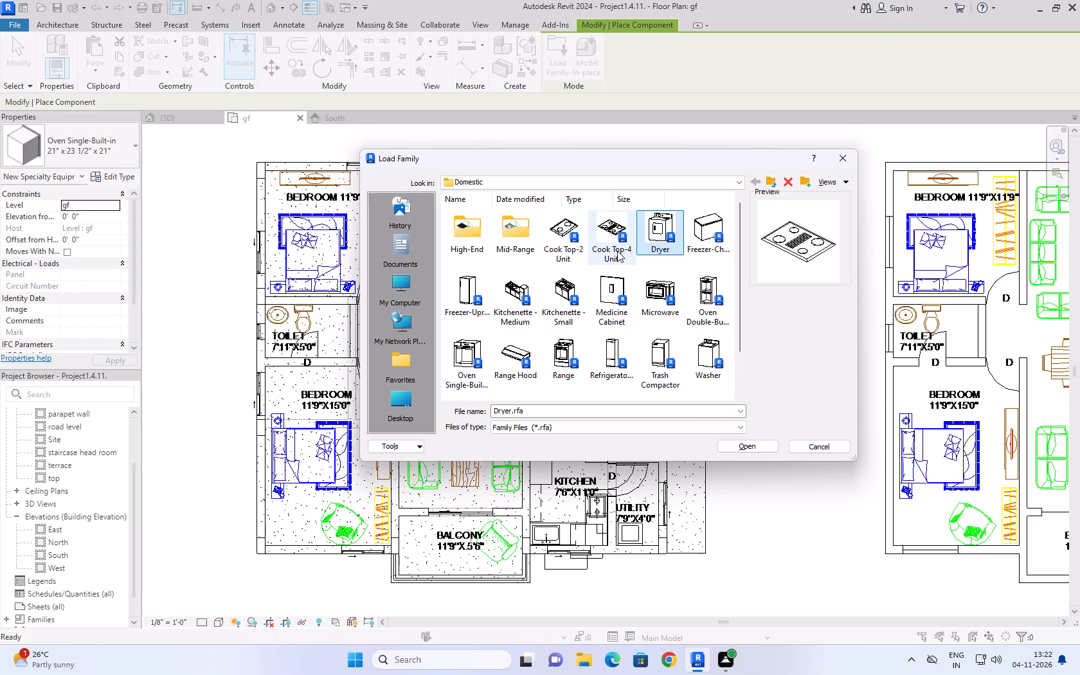
Leave the Domestic folder and browse the US family library folders, including Entourage, for suitable families.
click(769, 188)
click(773, 182)
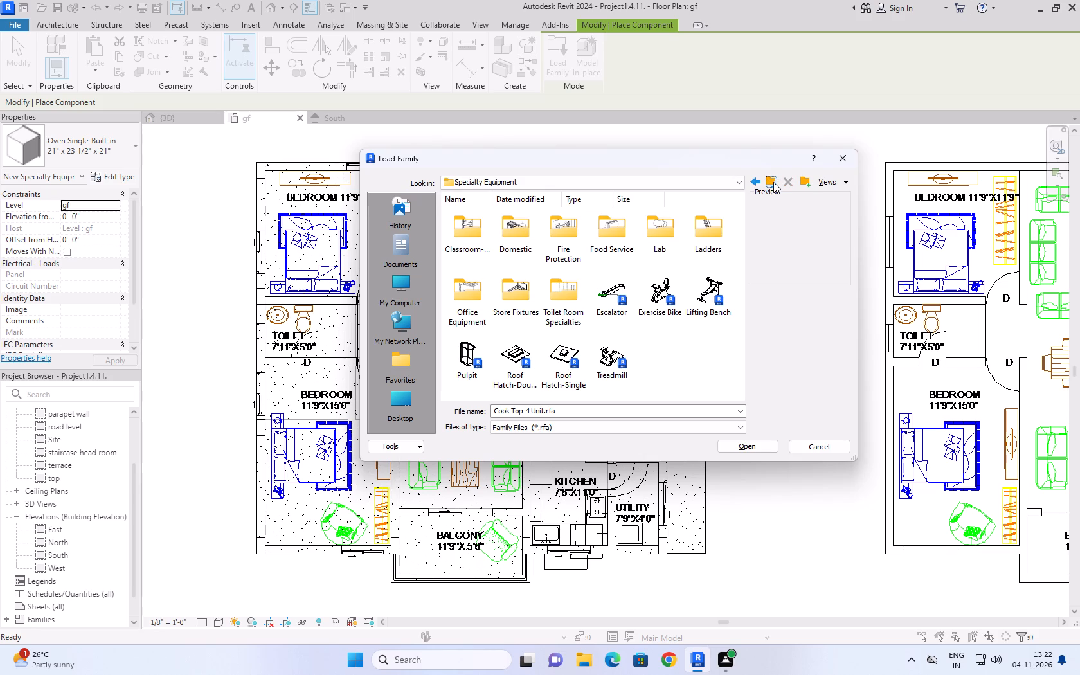
click(773, 182)
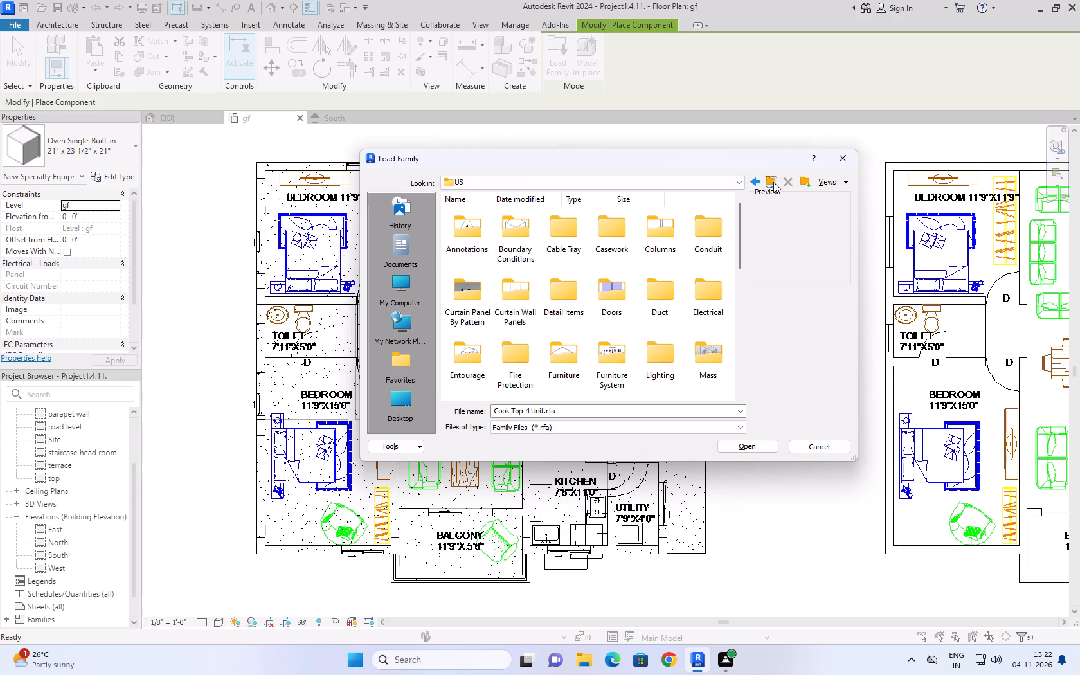
drag(738, 154, 773, 246)
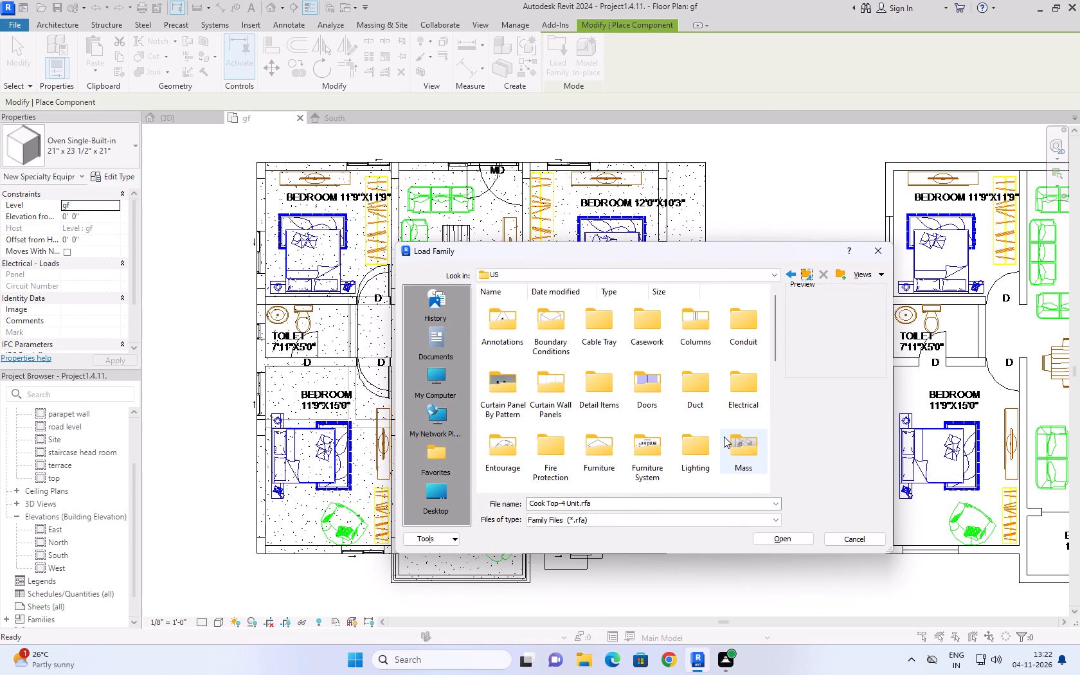
scroll(703, 340, up, 3)
scroll(703, 340, down, 4)
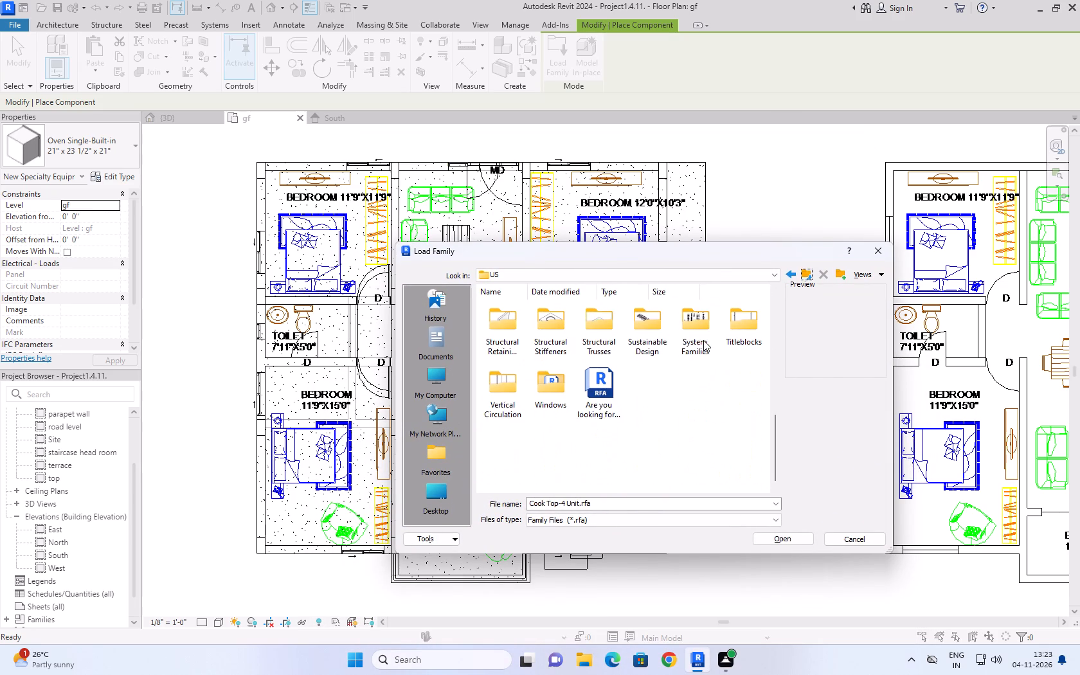
scroll(703, 340, down, 1)
scroll(703, 340, up, 4)
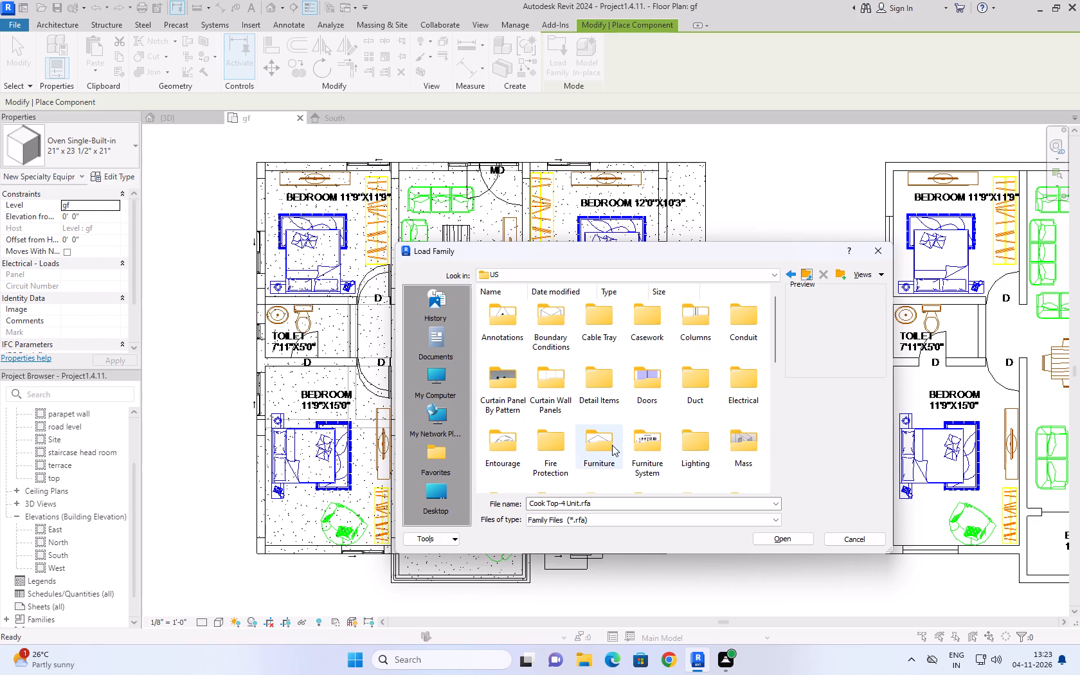
double_click(506, 437)
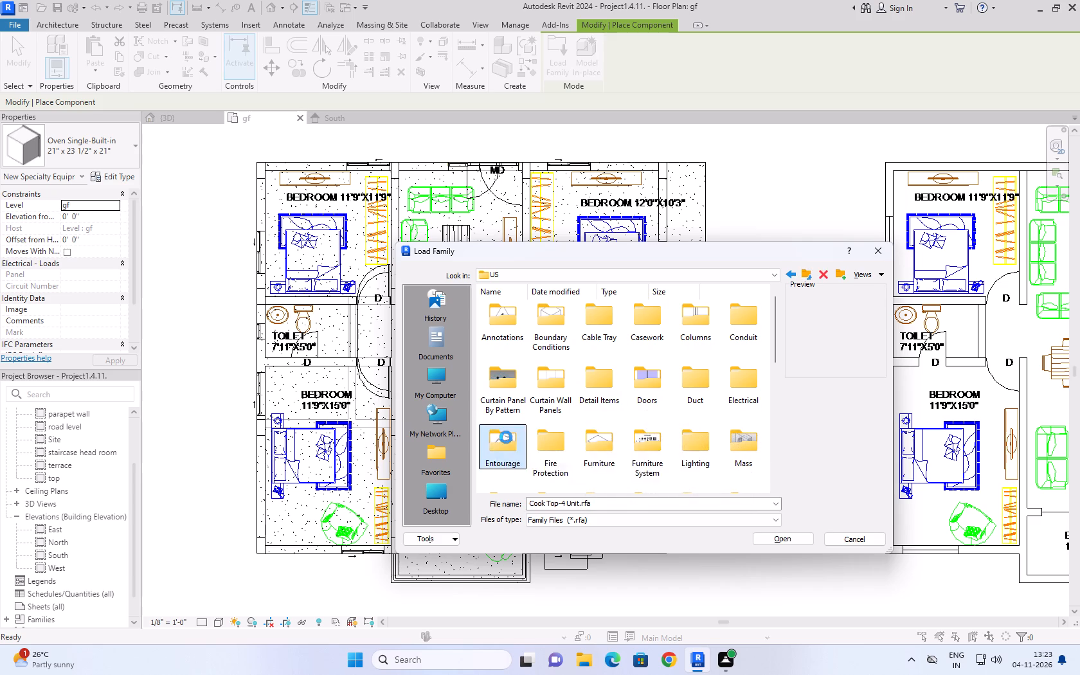
click(658, 426)
key(BackSpace)
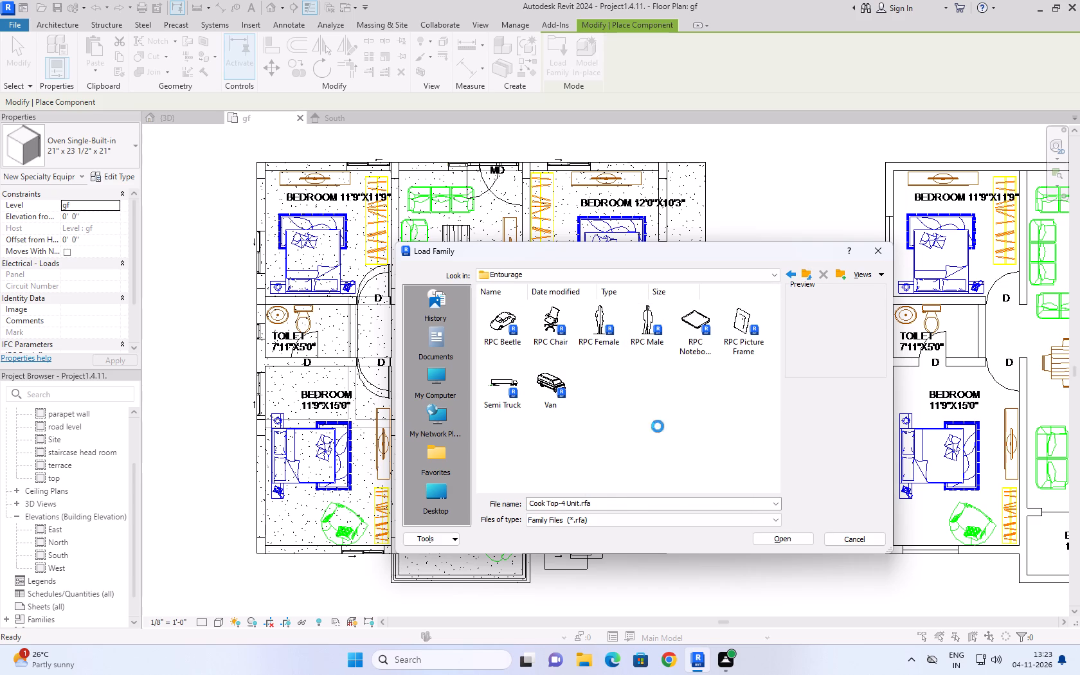
scroll(709, 424, down, 4)
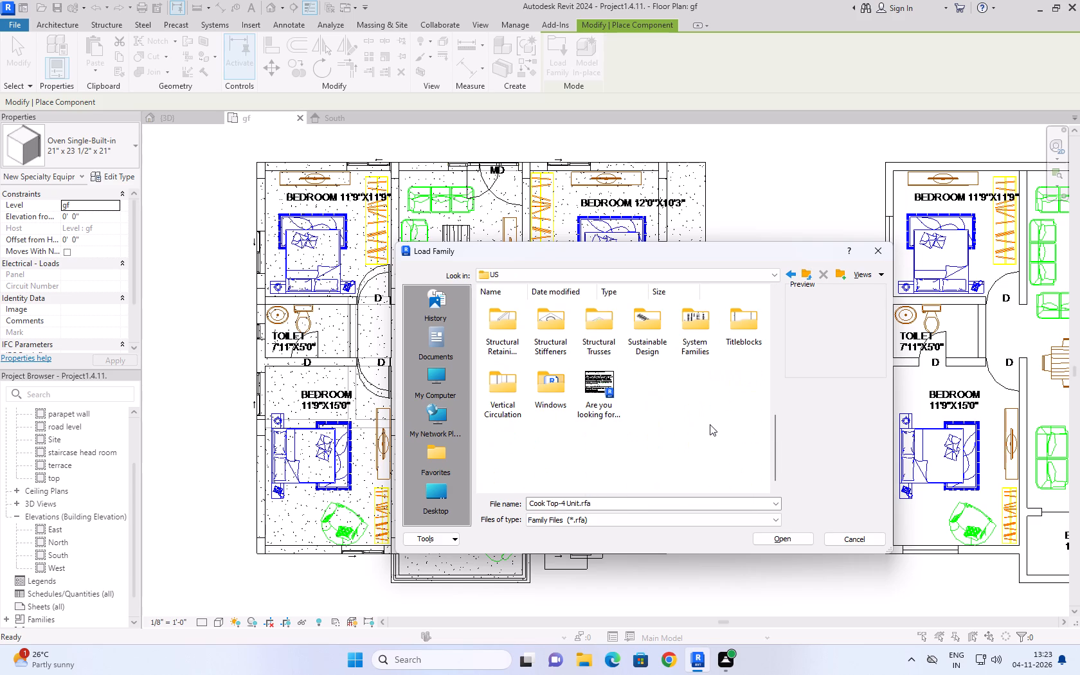
scroll(710, 424, up, 1)
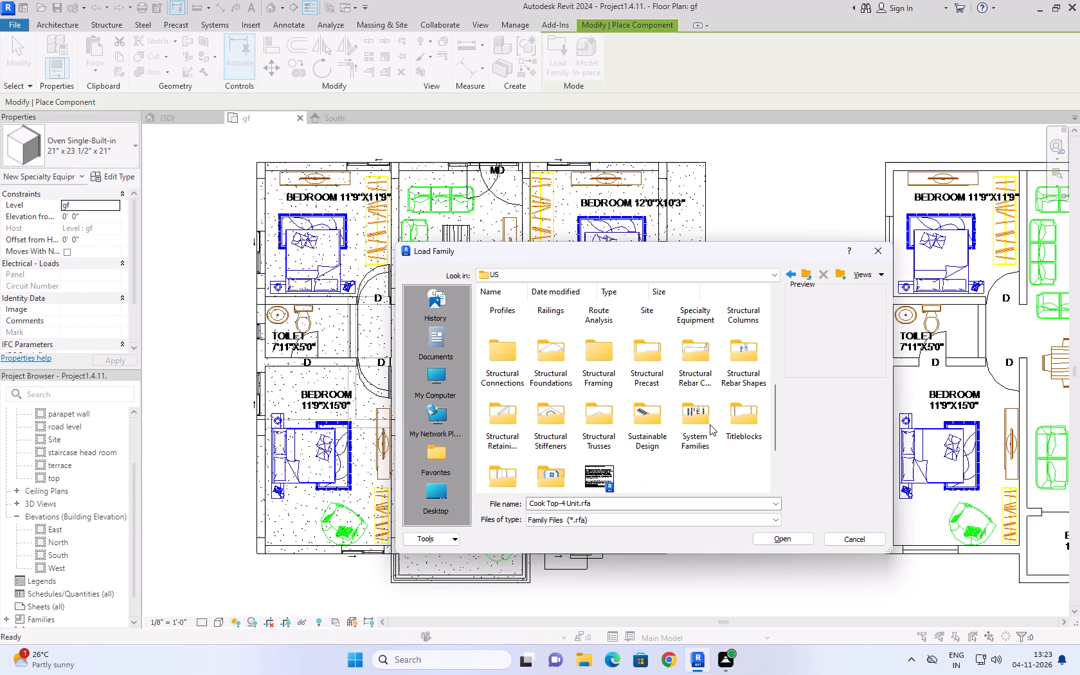
scroll(710, 424, up, 1)
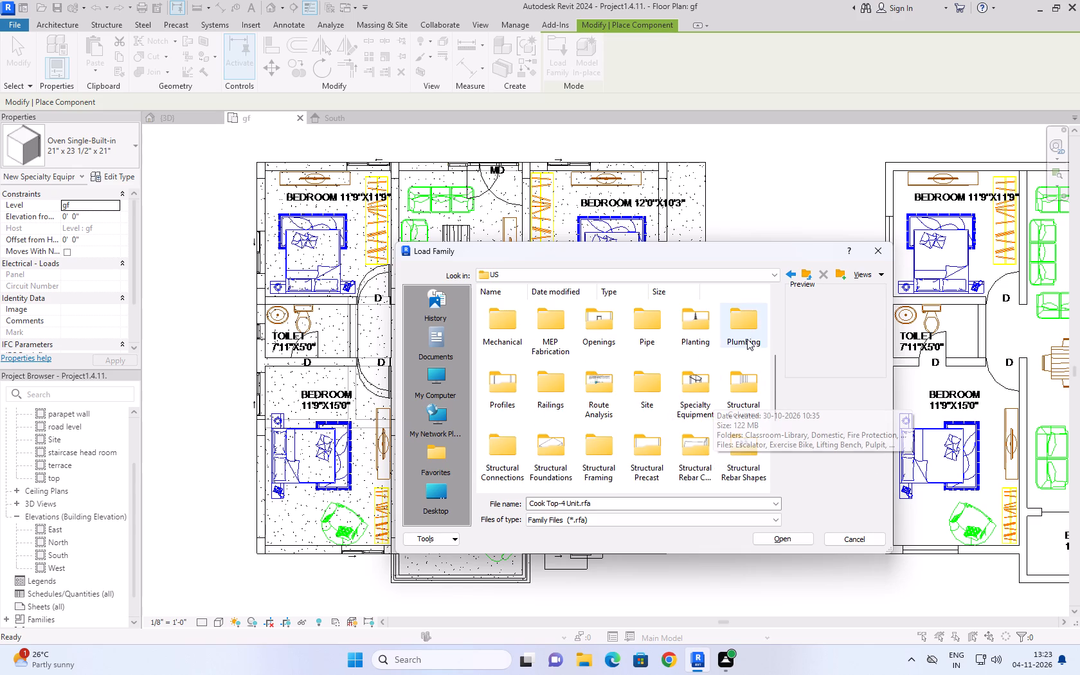
Load the Toilet-Domestic-2D family from the Water Closets folder of the architectural plumbing fixtures.
double_click(753, 327)
double_click(513, 325)
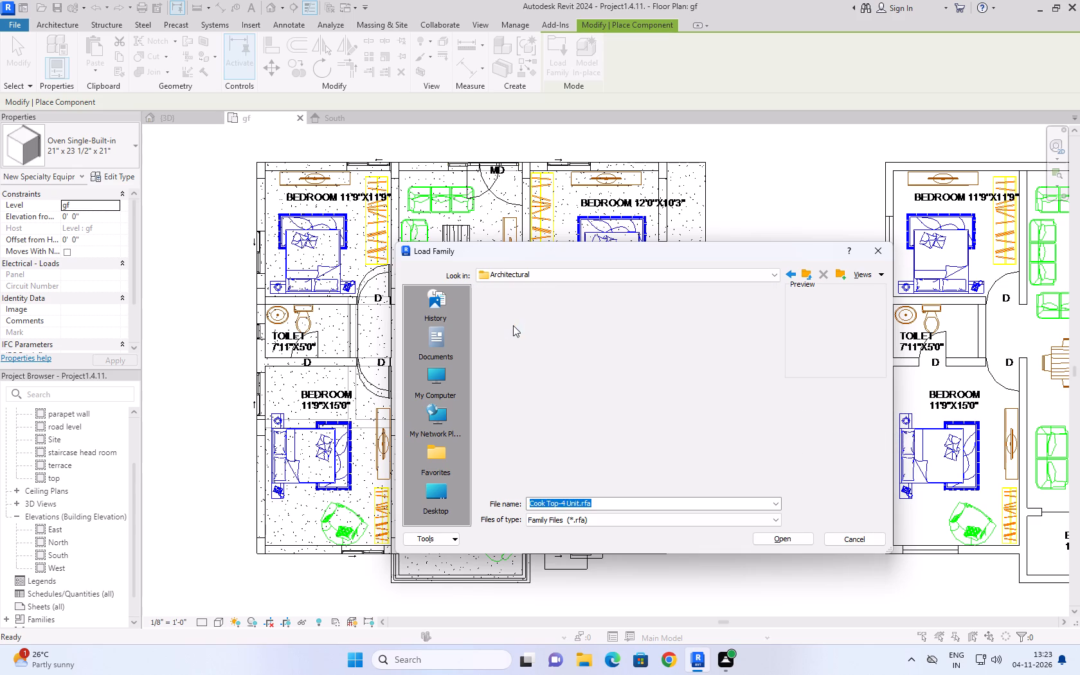
double_click(553, 320)
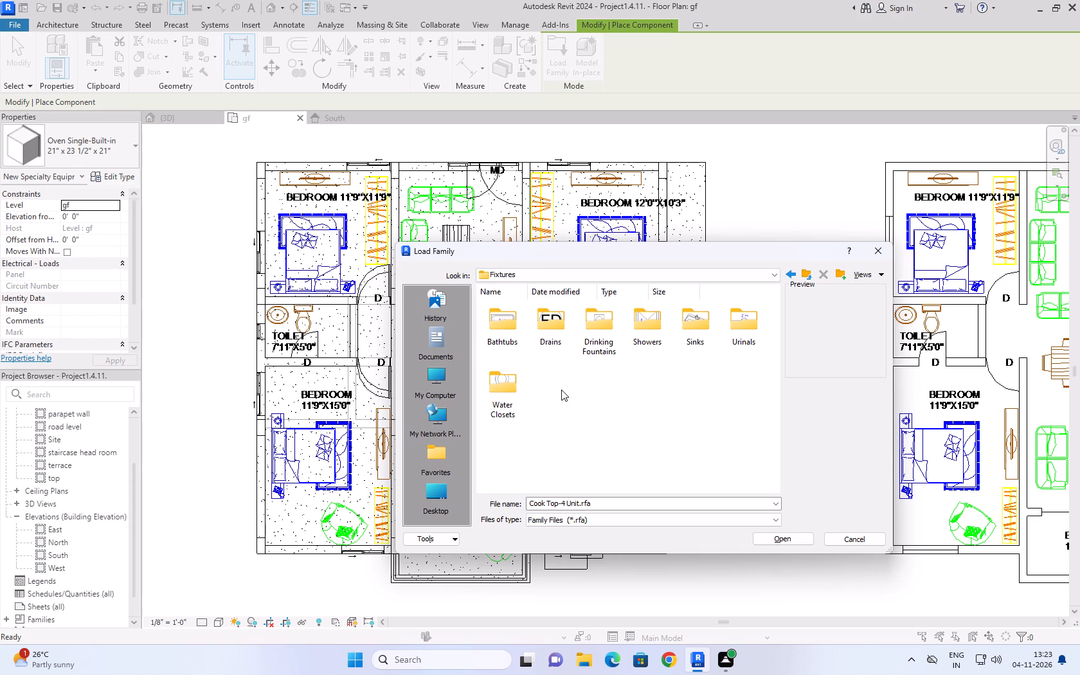
click(570, 407)
double_click(500, 395)
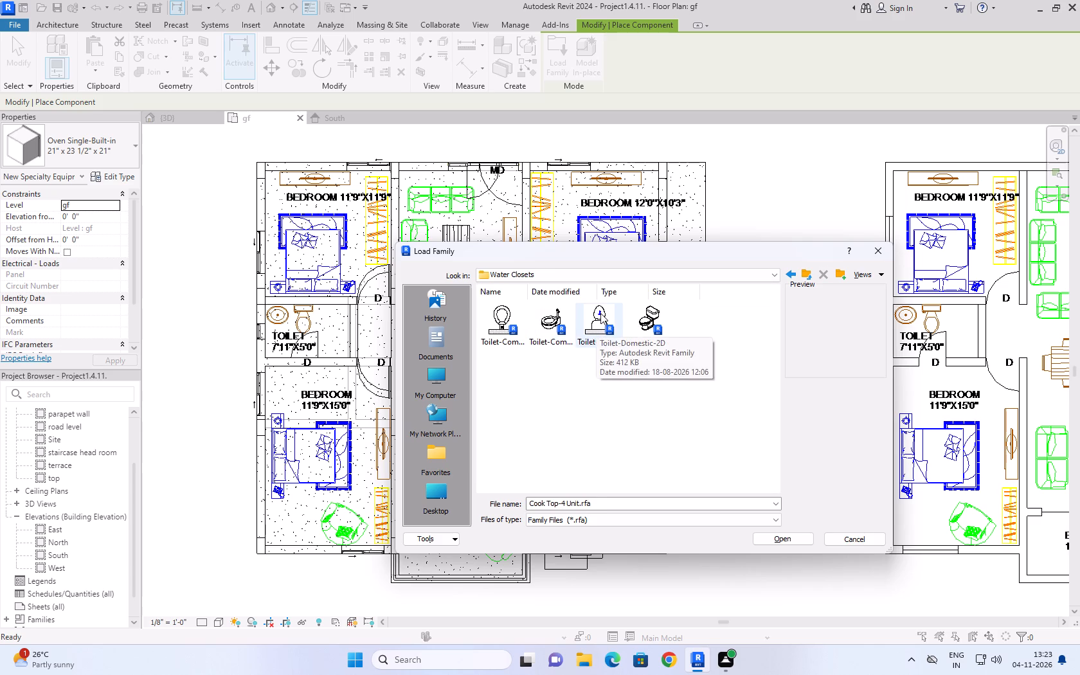
click(585, 322)
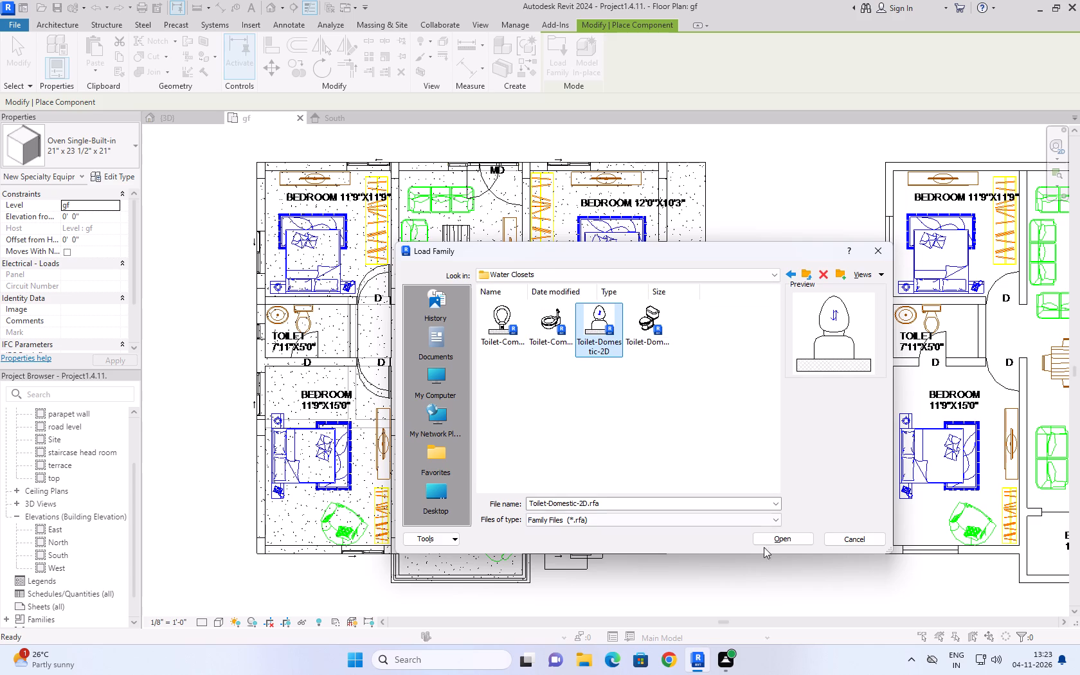
click(791, 537)
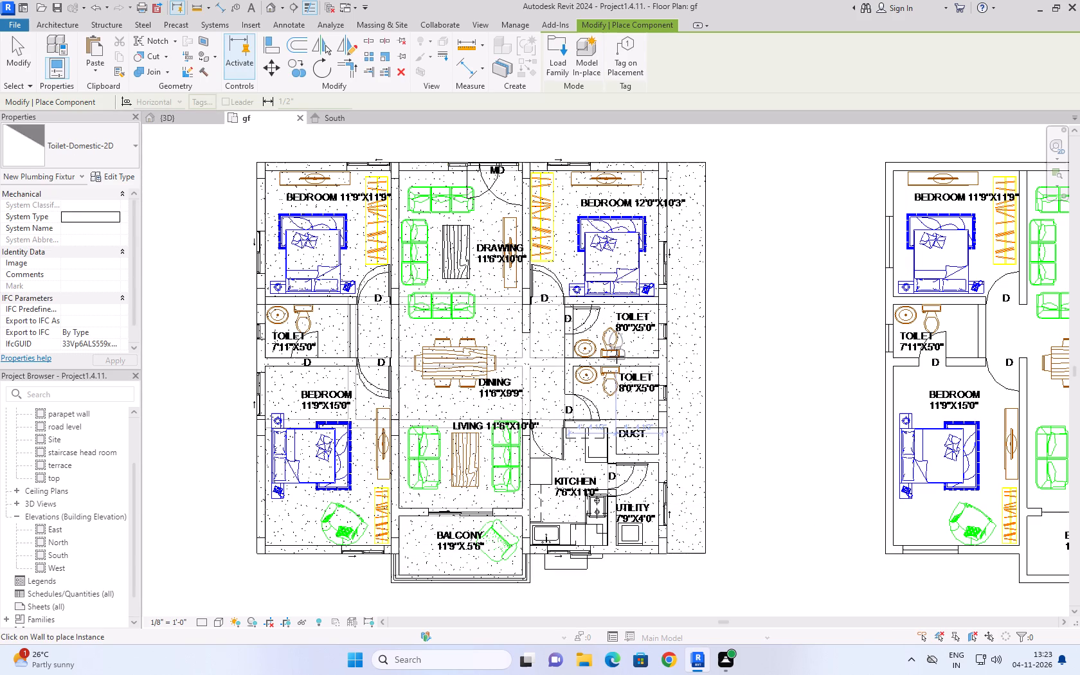
Place a Toilet-Domestic-2D on the wall behind each WC symbol in the two 8'0"X5'0" toilets and the 7'11"X5'0" toilet.
click(615, 355)
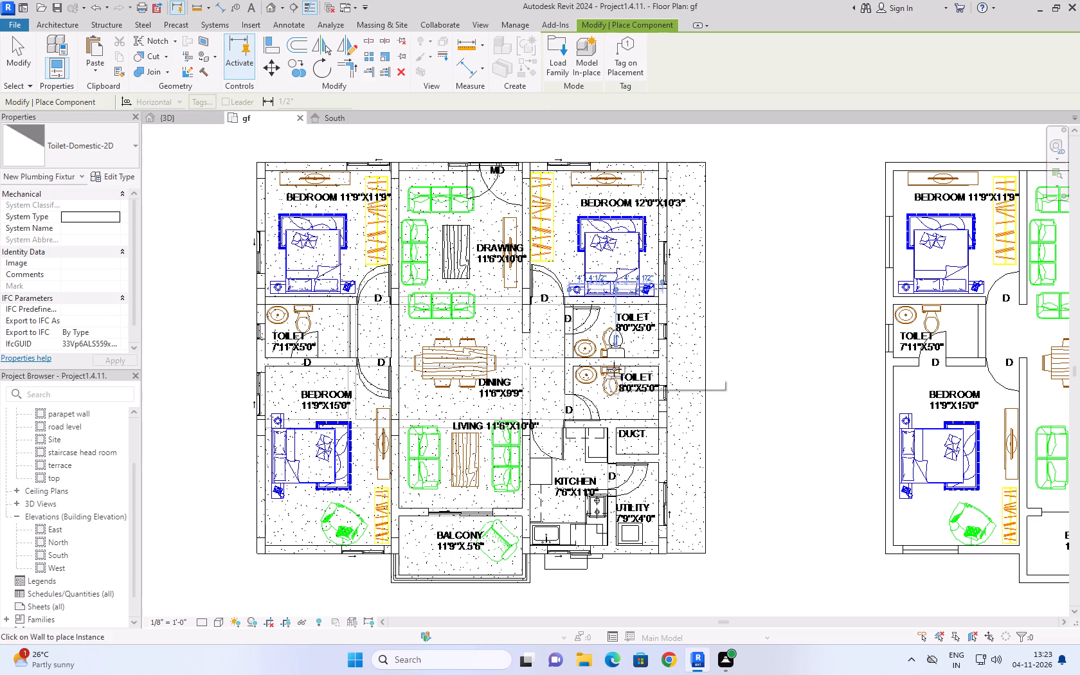
click(614, 369)
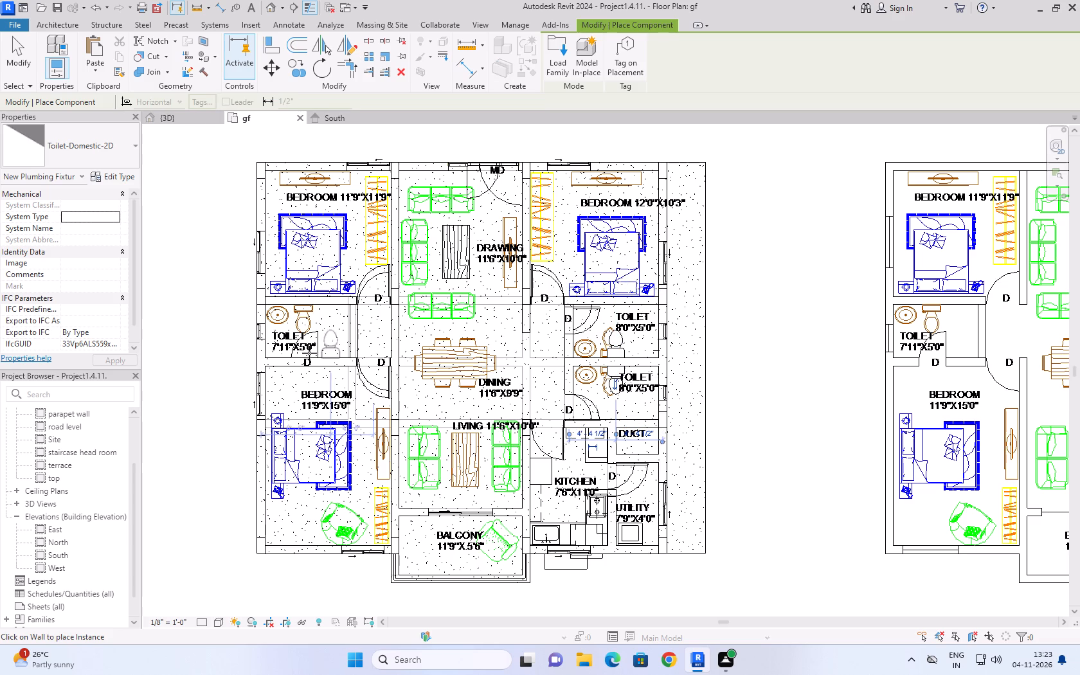
click(309, 305)
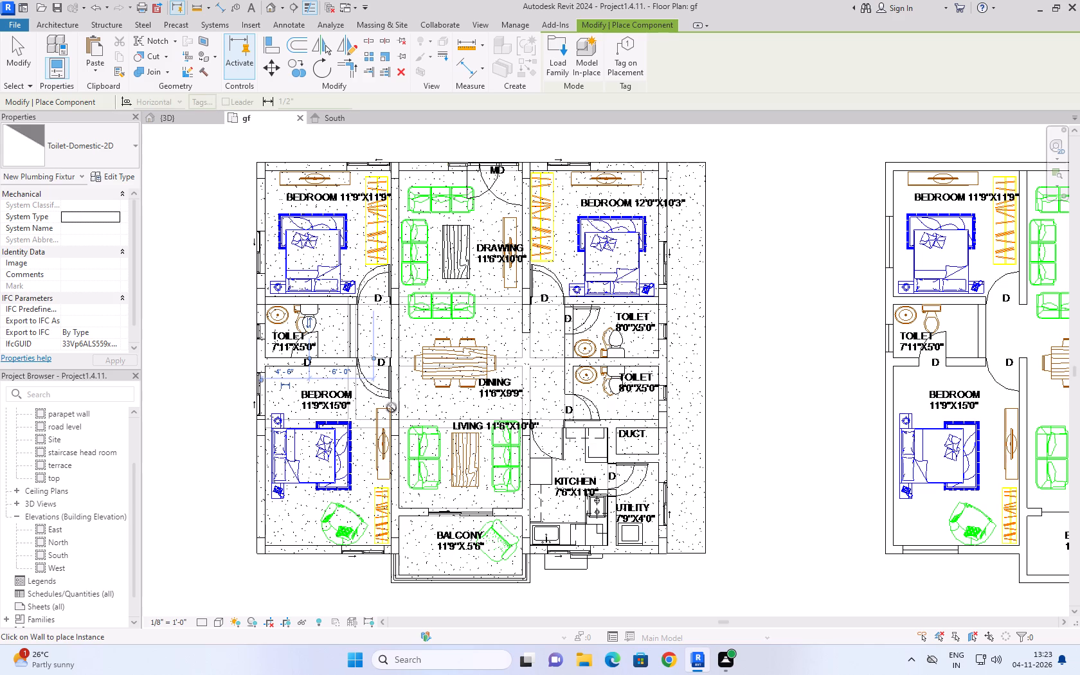
Load the Sink-Round-2D family from the Sinks folder of the plumbing fixtures.
click(555, 62)
click(631, 388)
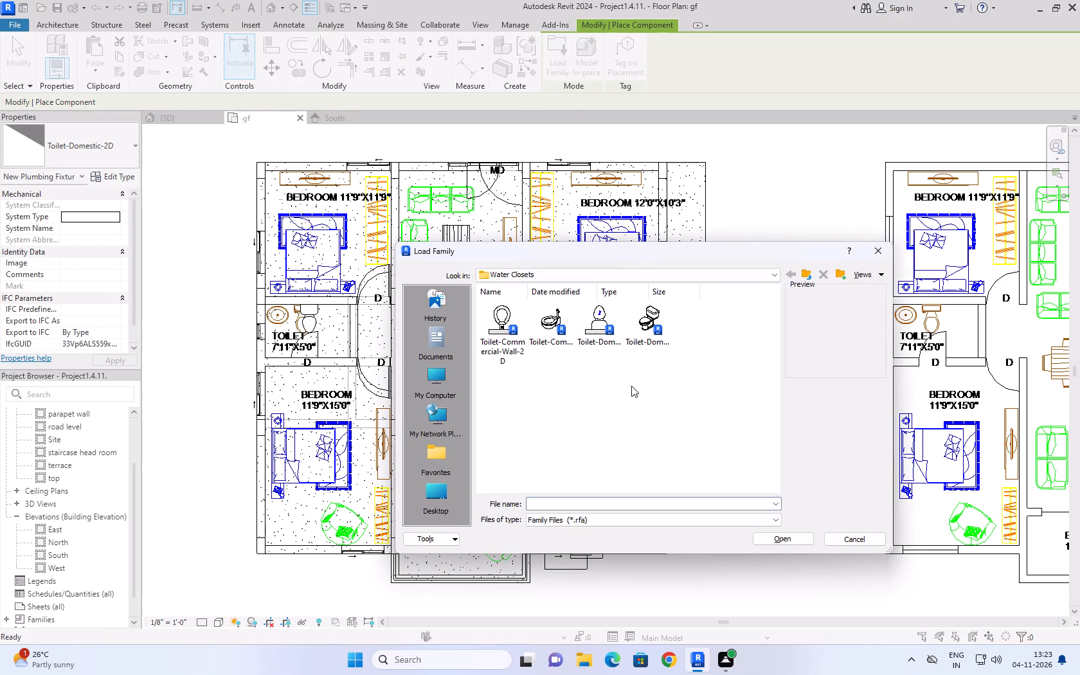
click(810, 274)
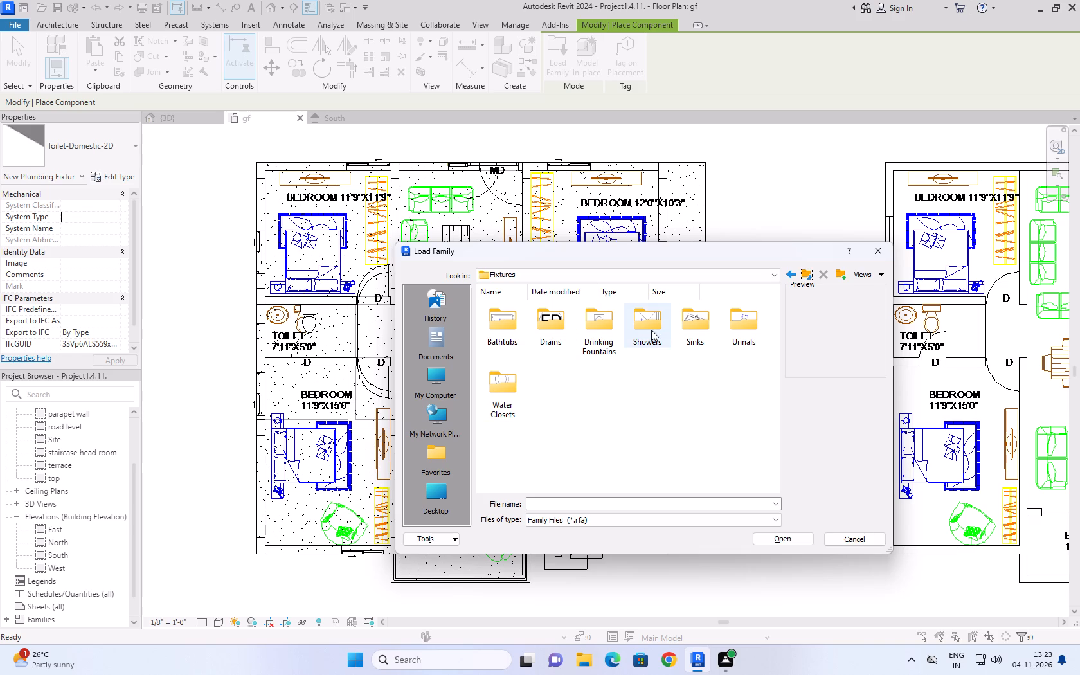
double_click(703, 323)
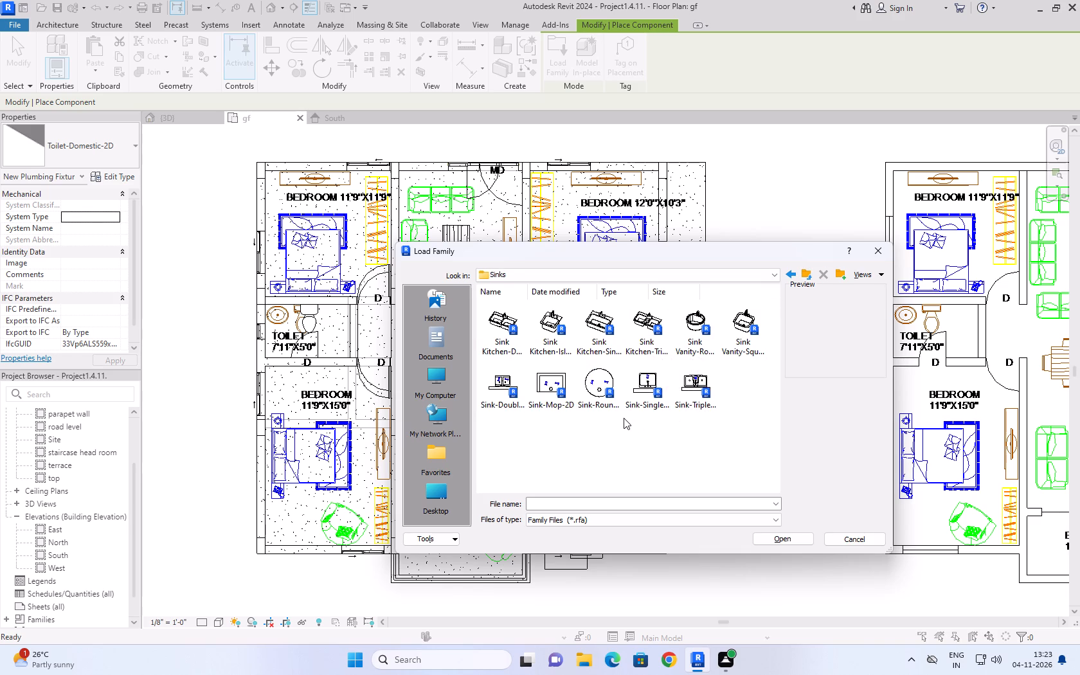
click(583, 394)
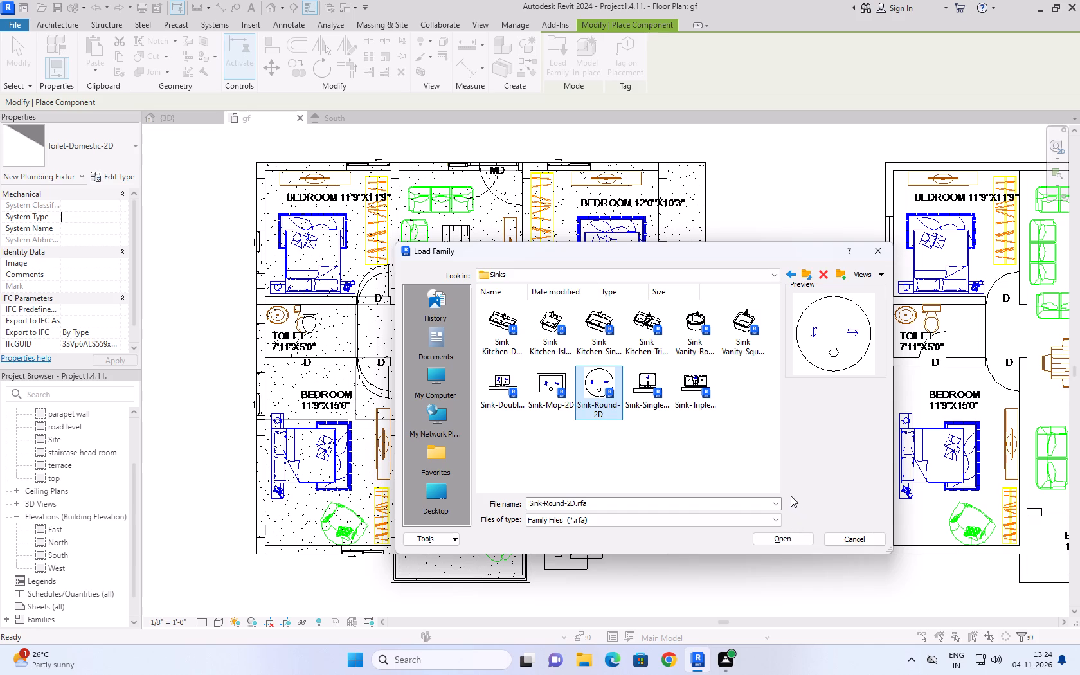
click(802, 537)
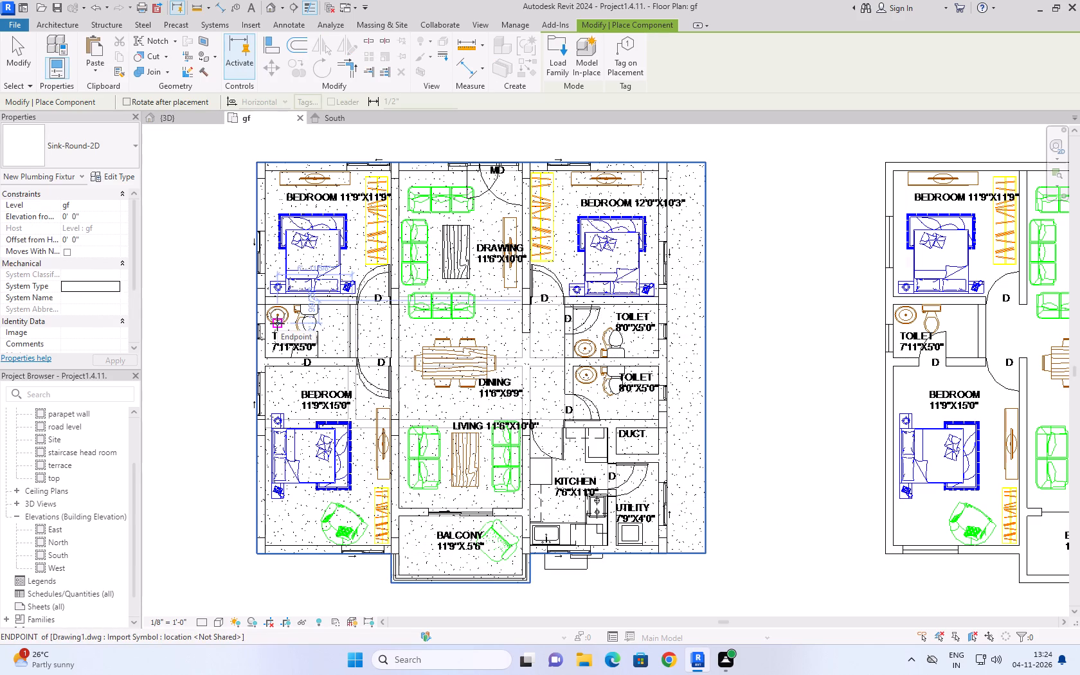
Place a Sink-Round-2D at the washbasin symbol in the 7'11"X5'0" toilet and in both 8'0"X5'0" toilets.
click(277, 323)
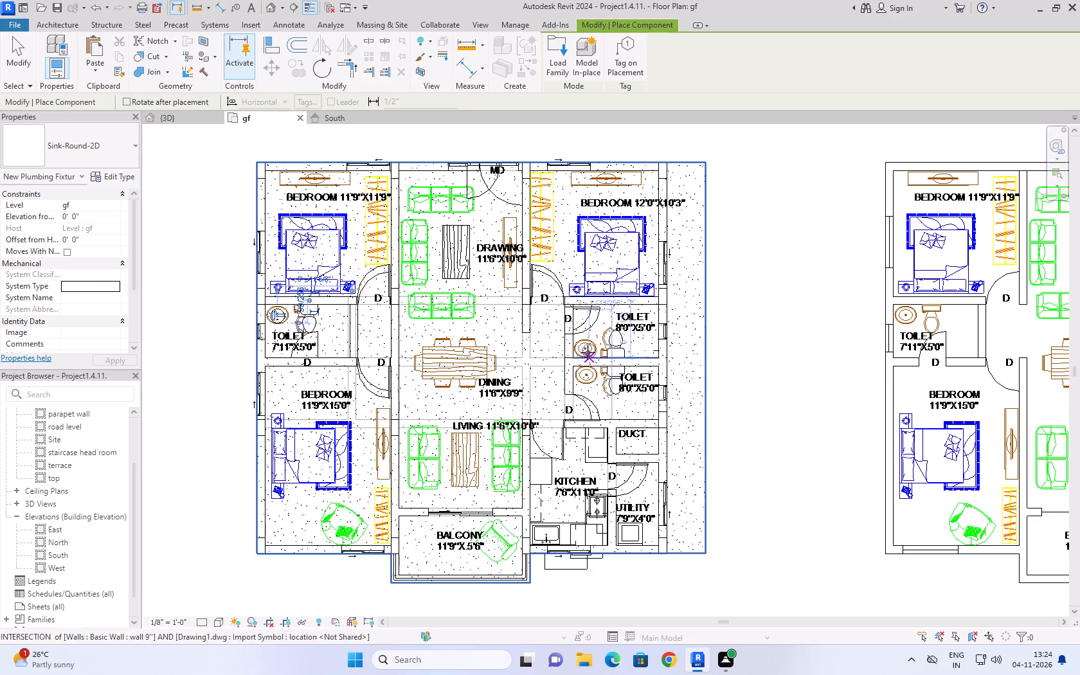
click(586, 354)
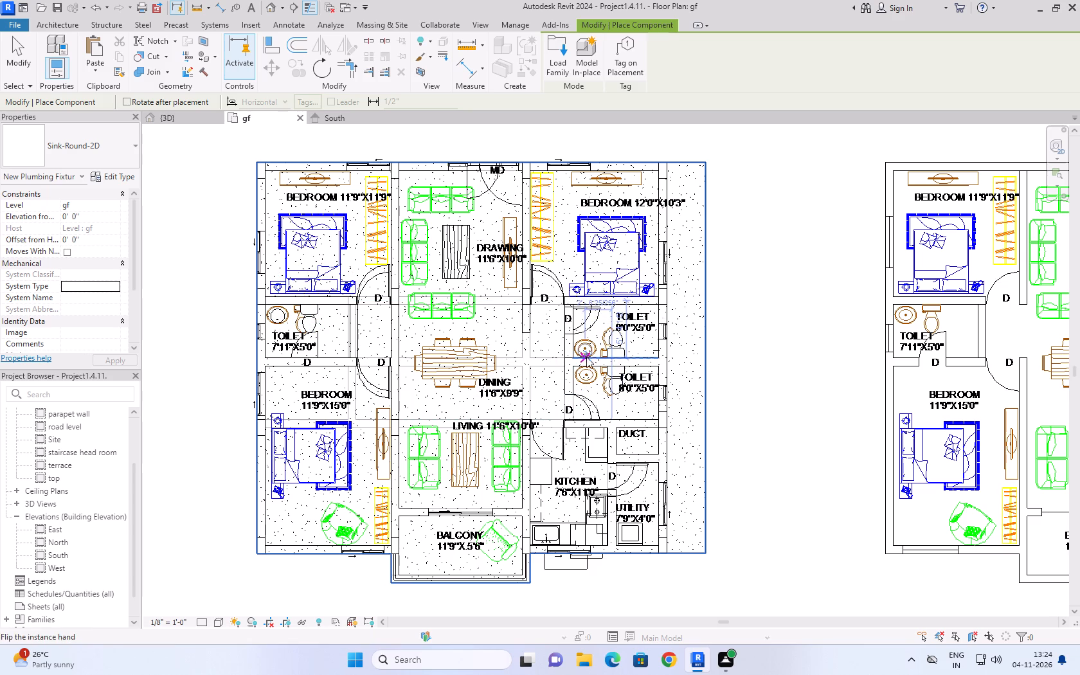
click(586, 381)
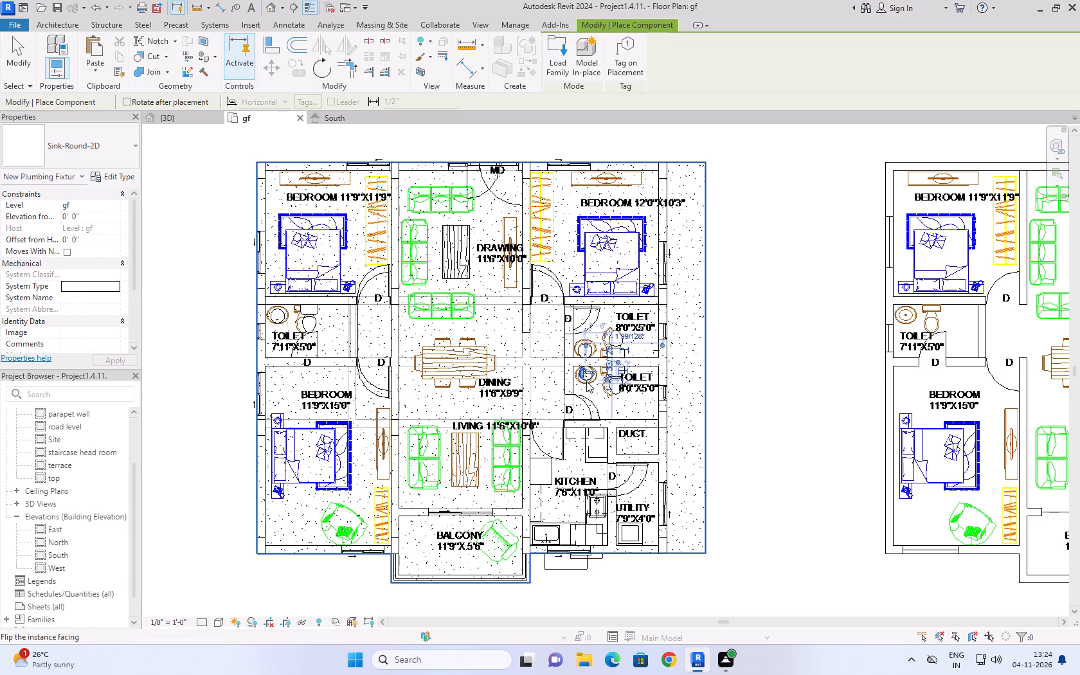
Examine the toilets and sinks placed in the bathrooms in the 3D view, from above and at an angle.
click(194, 122)
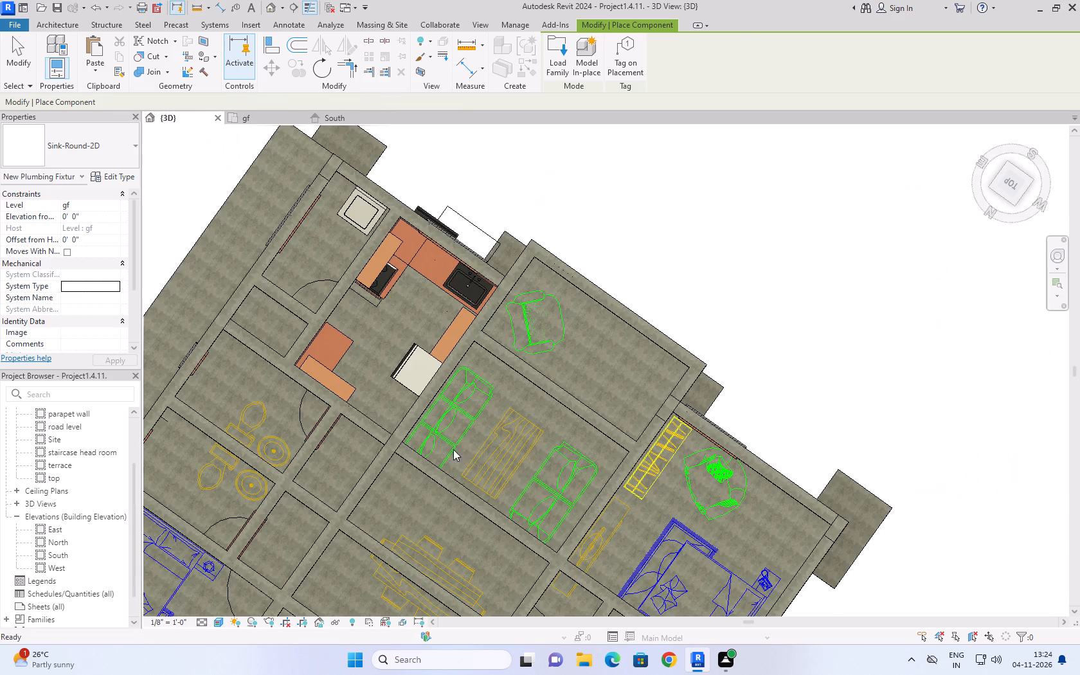
scroll(668, 357, down, 9)
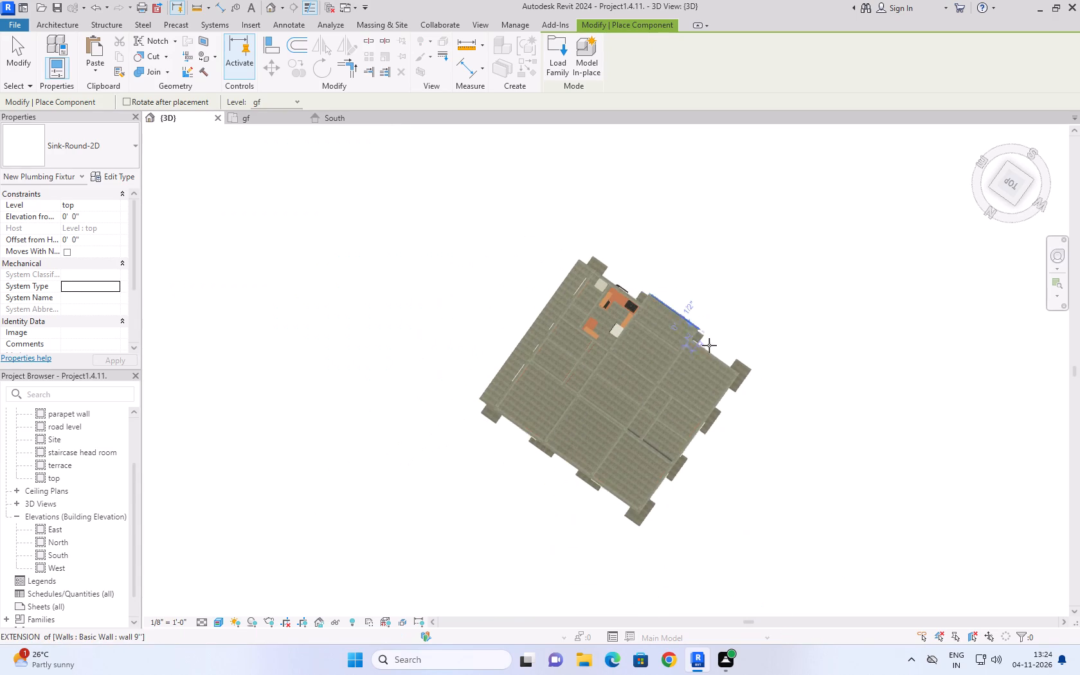
scroll(640, 345, up, 4)
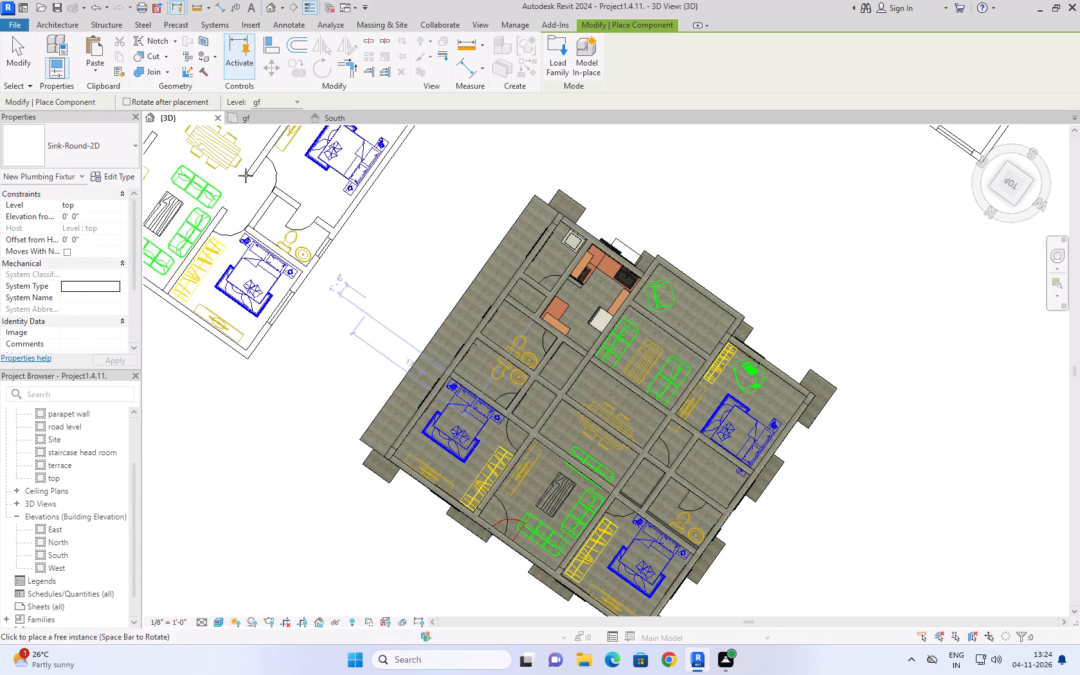
click(987, 138)
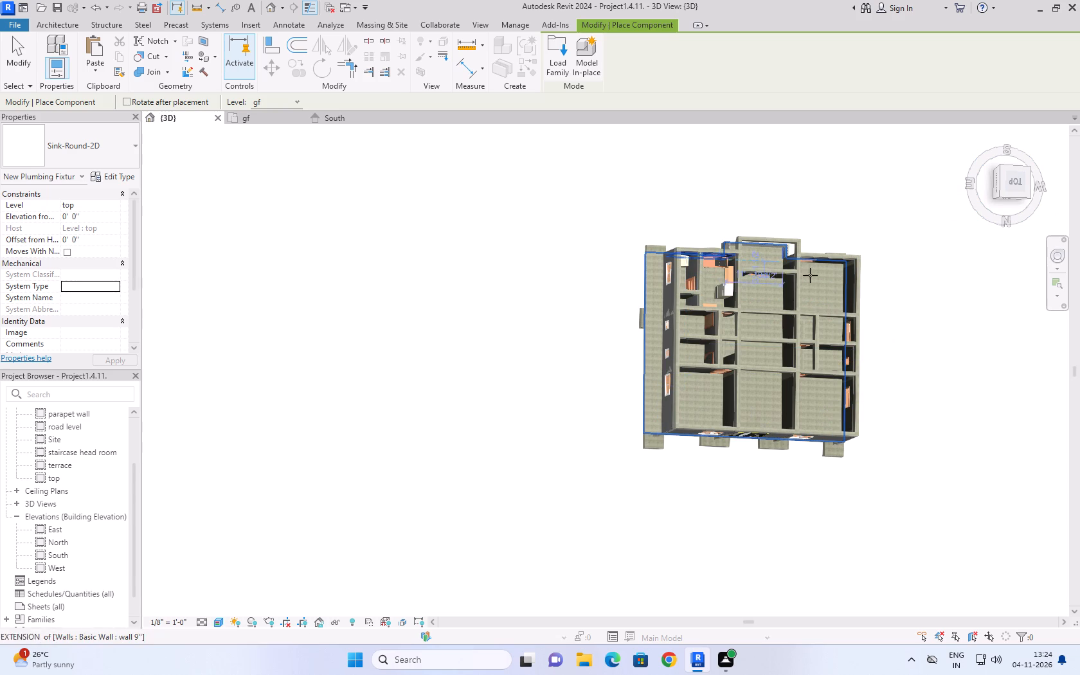
click(984, 137)
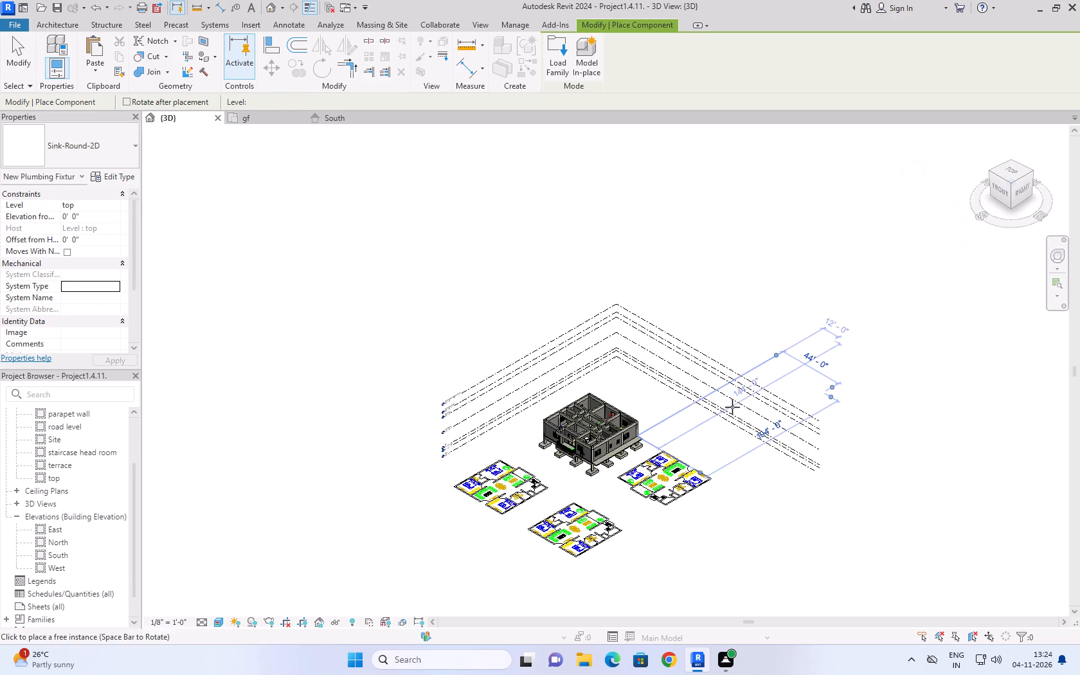
scroll(552, 452, up, 12)
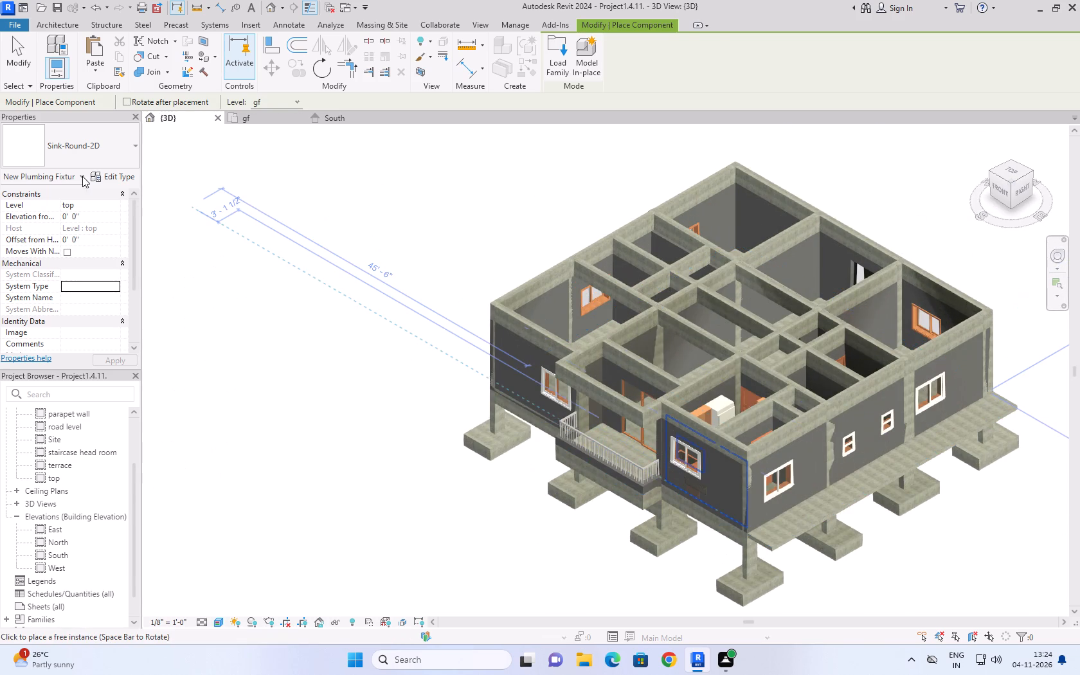
click(17, 51)
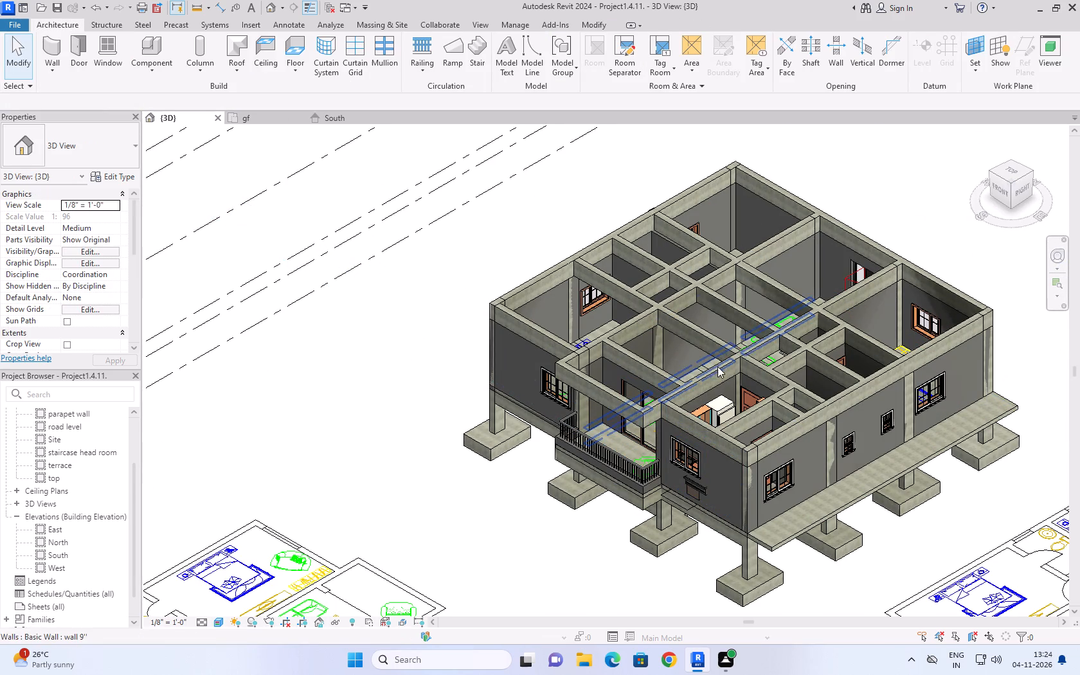
shift+middle_drag(775, 290, 696, 400)
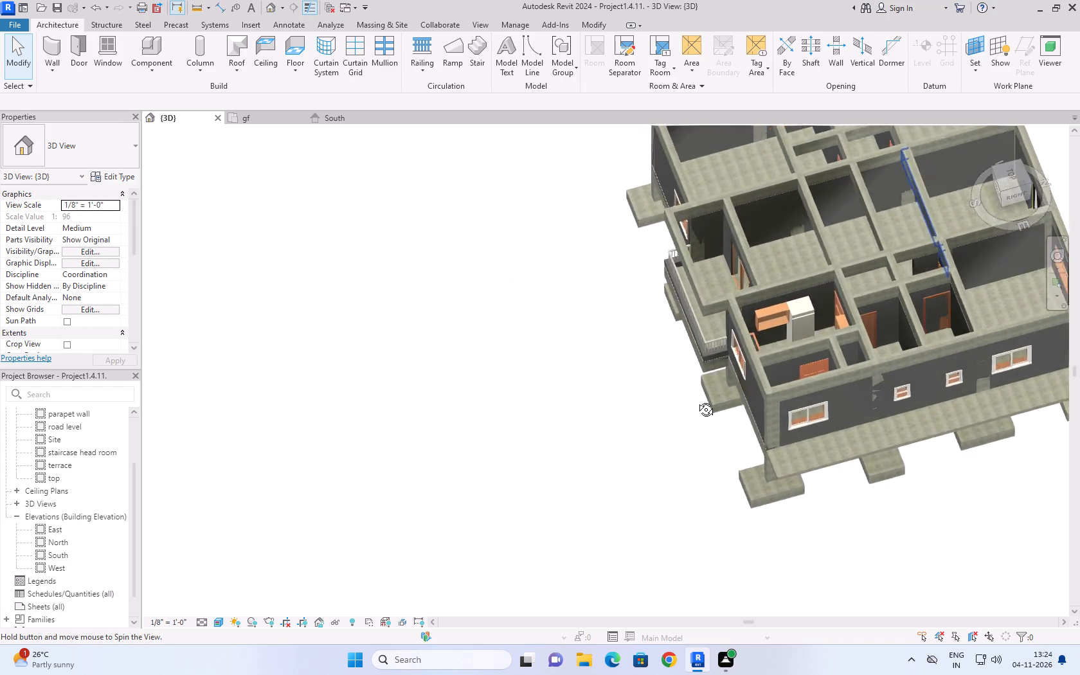
shift+middle_drag(696, 400, 629, 461)
middle_drag(1012, 344, 723, 386)
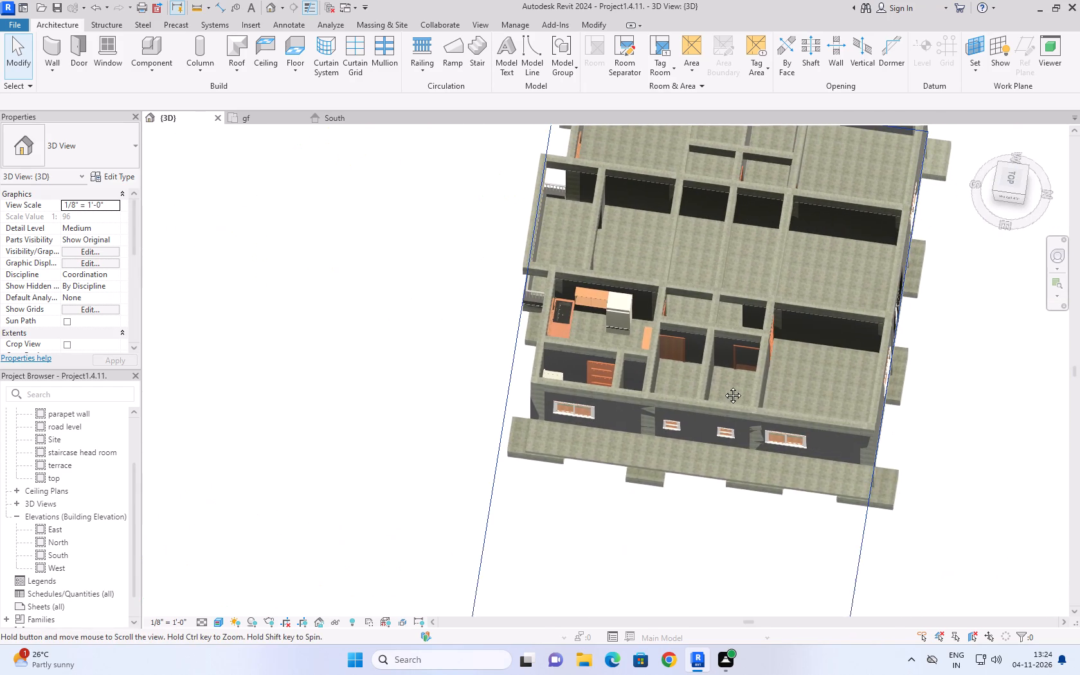
middle_drag(723, 386, 722, 386)
shift+middle_drag(704, 379, 732, 525)
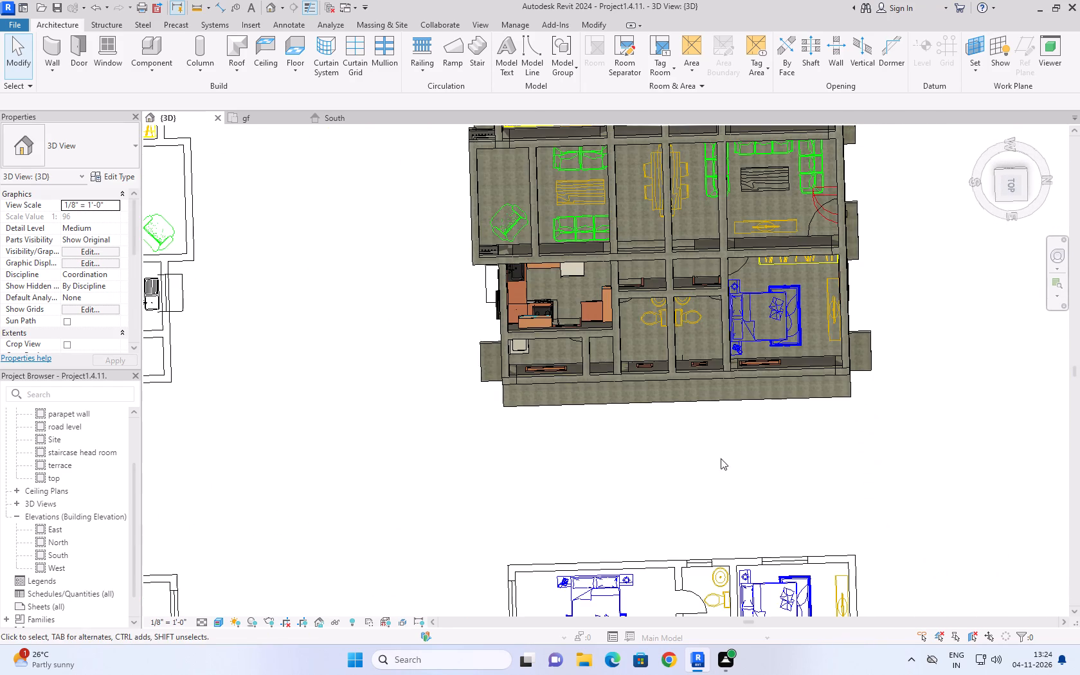
shift+middle_drag(688, 379, 699, 307)
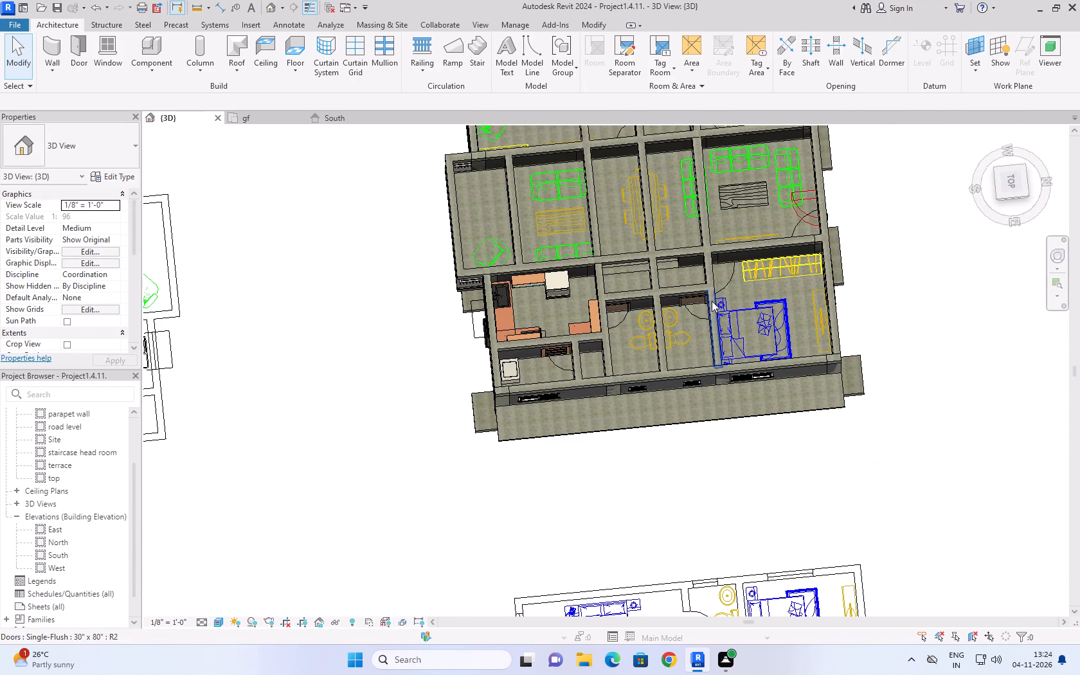
scroll(690, 296, up, 4)
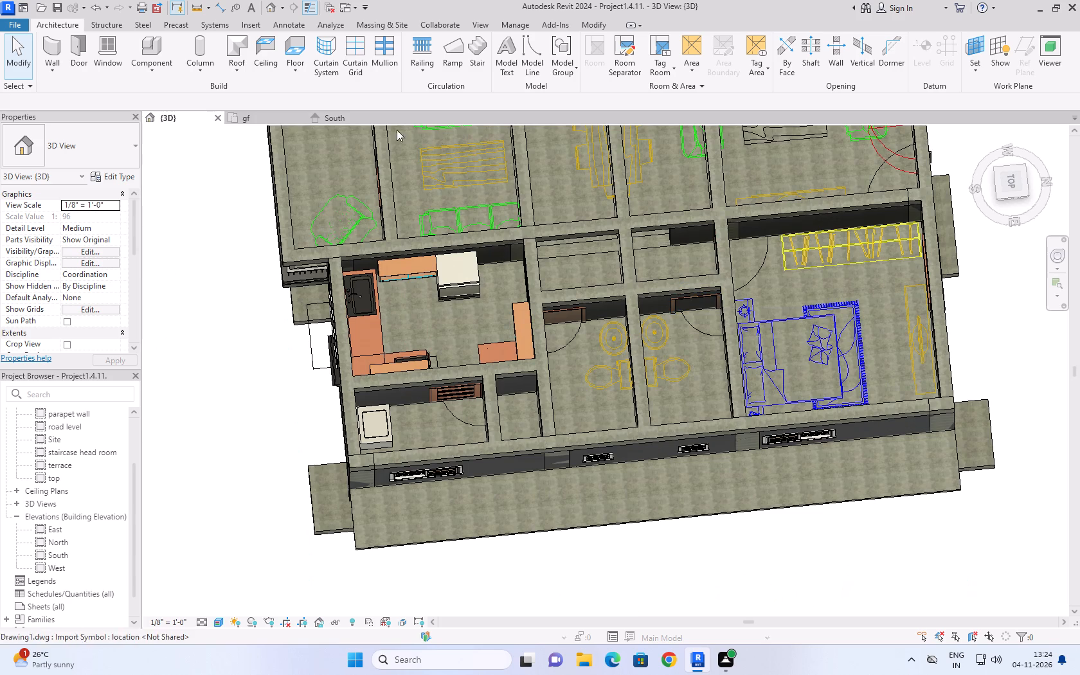
In the gf floor plan, delete the Toilet-Domestic-2D and Sink-Round-2D from the 7'11"X5'0" toilet.
click(252, 114)
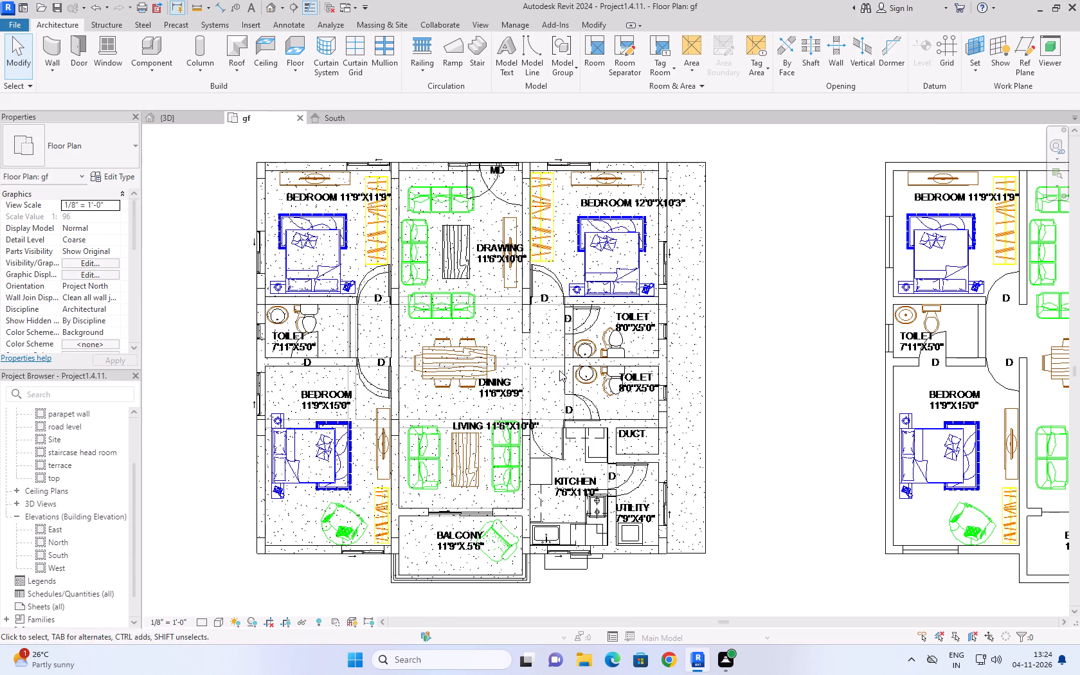
click(188, 305)
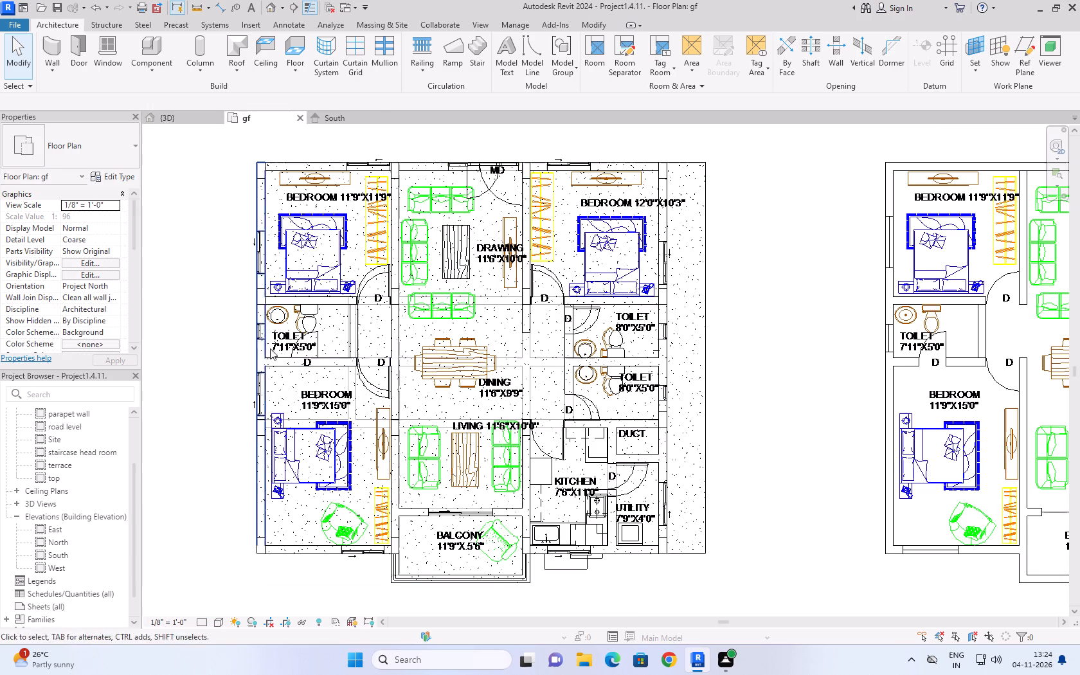
click(303, 321)
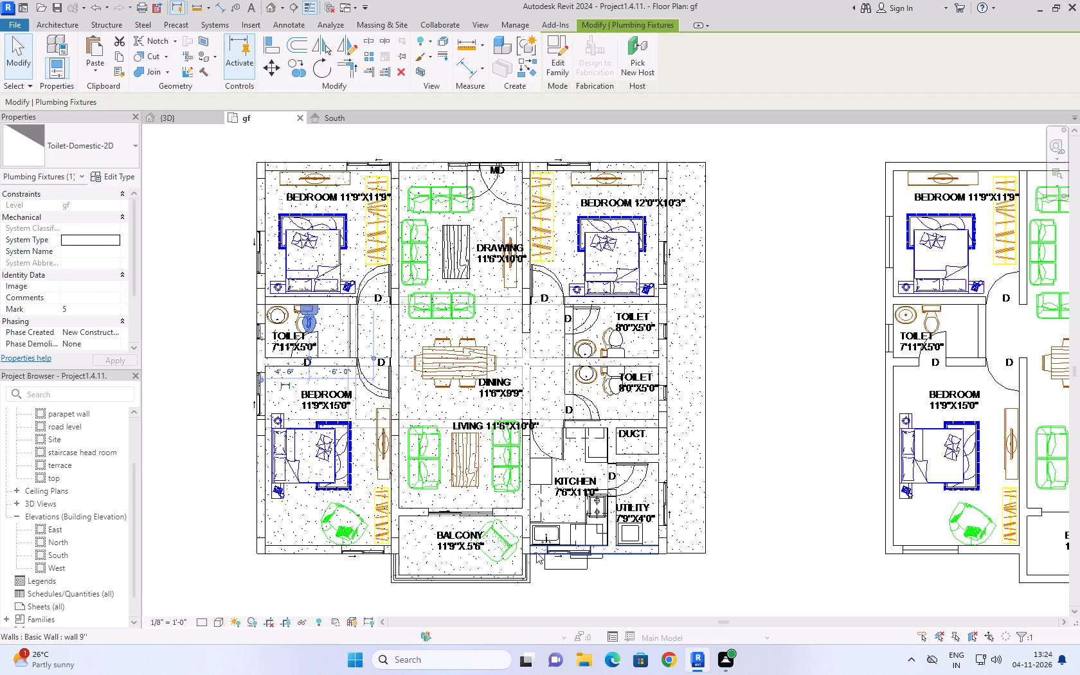
key(Delete)
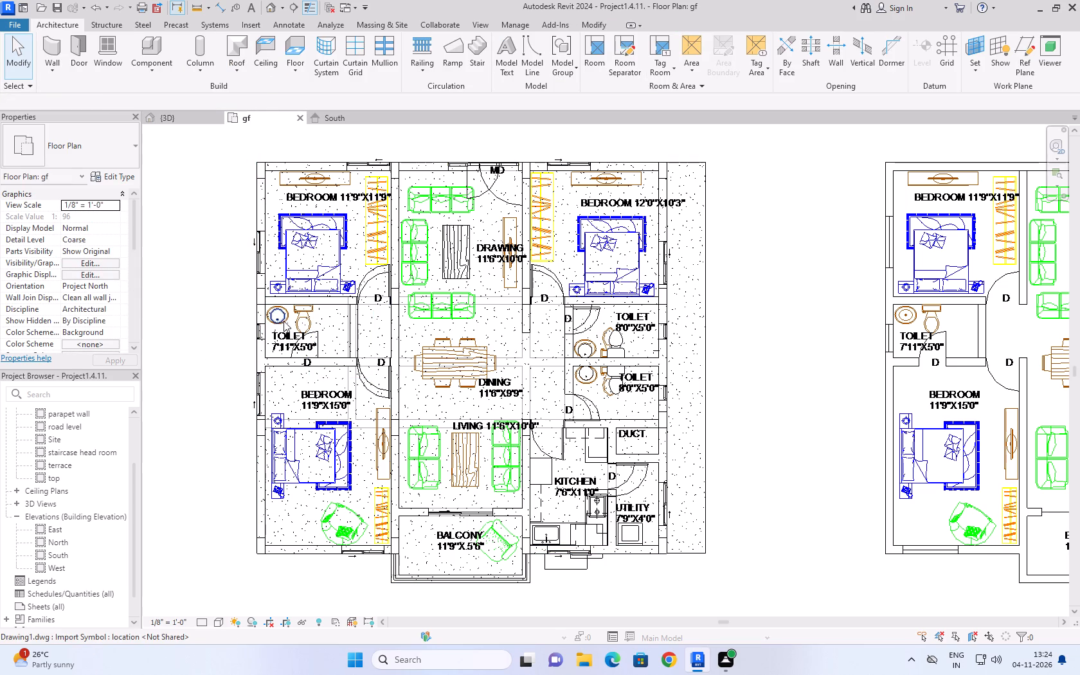
click(282, 316)
key(Delete)
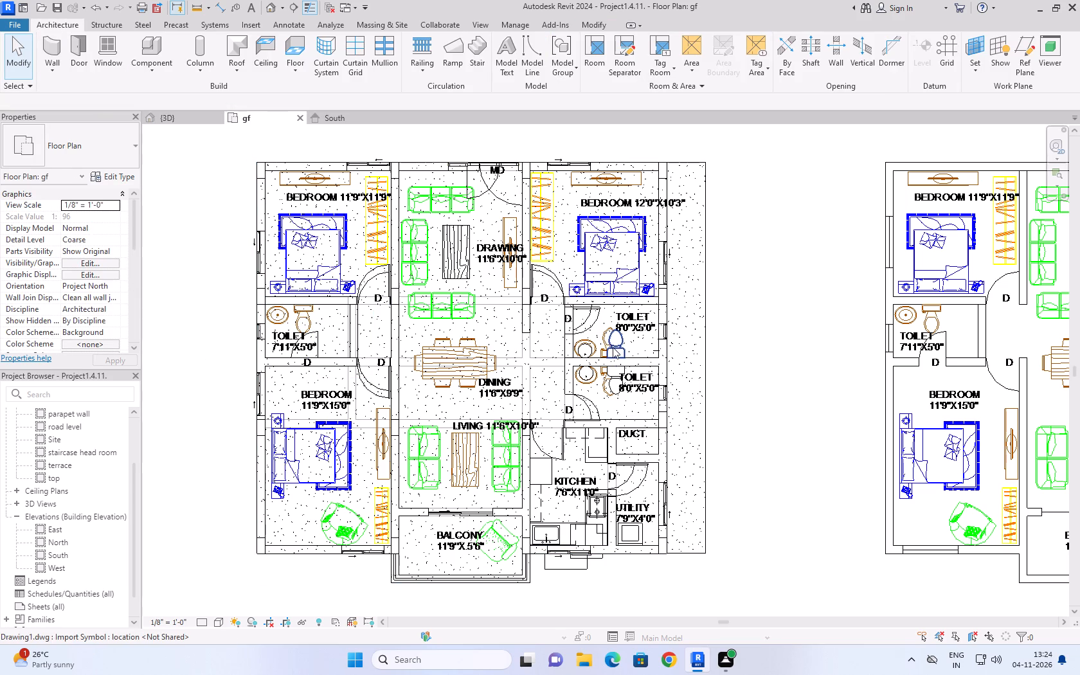
Delete all remaining Toilet-Domestic-2D instances and the Sink-Round-2D sinks from the two 8'0"X5'0" toilets.
click(613, 347)
text(sa)
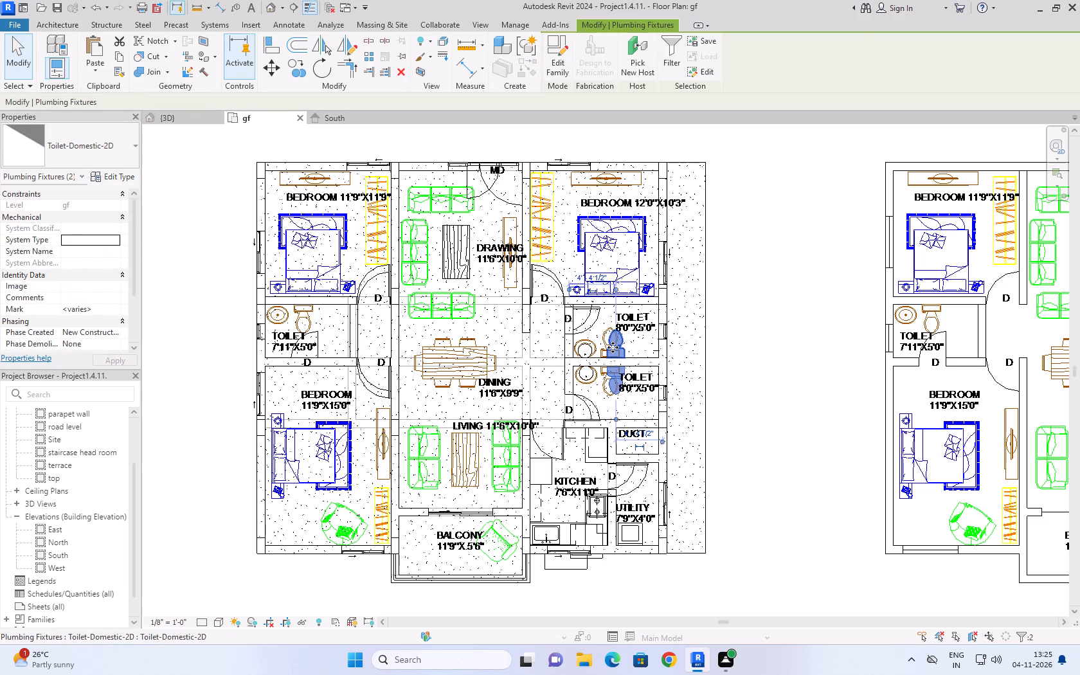
key(Delete)
click(587, 350)
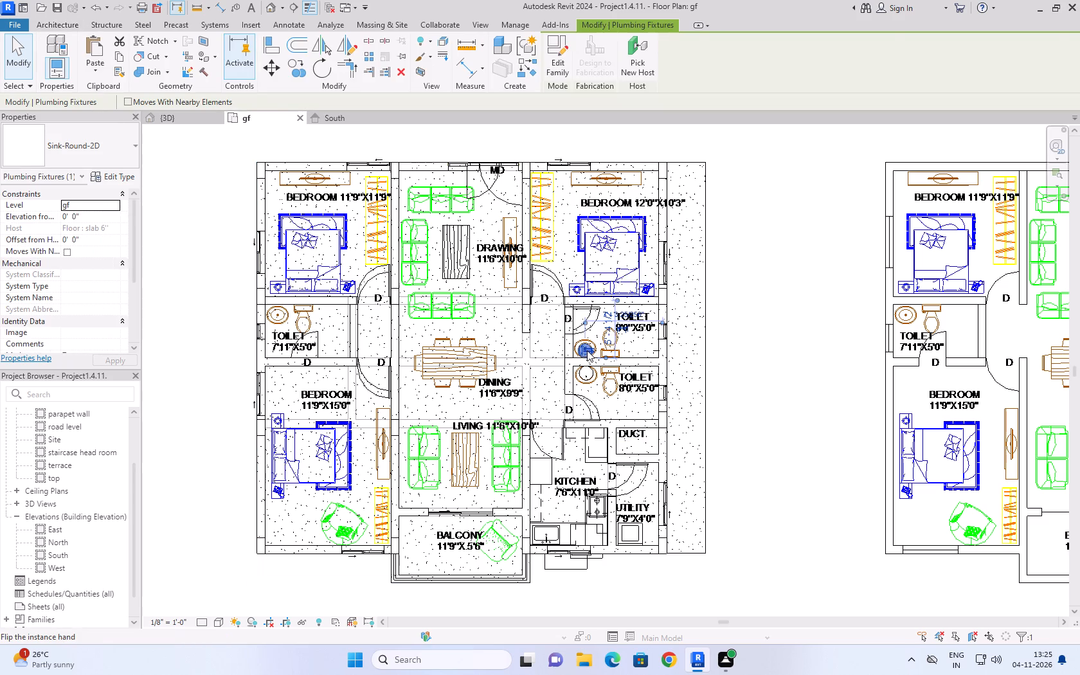
key(Delete)
click(587, 370)
click(742, 317)
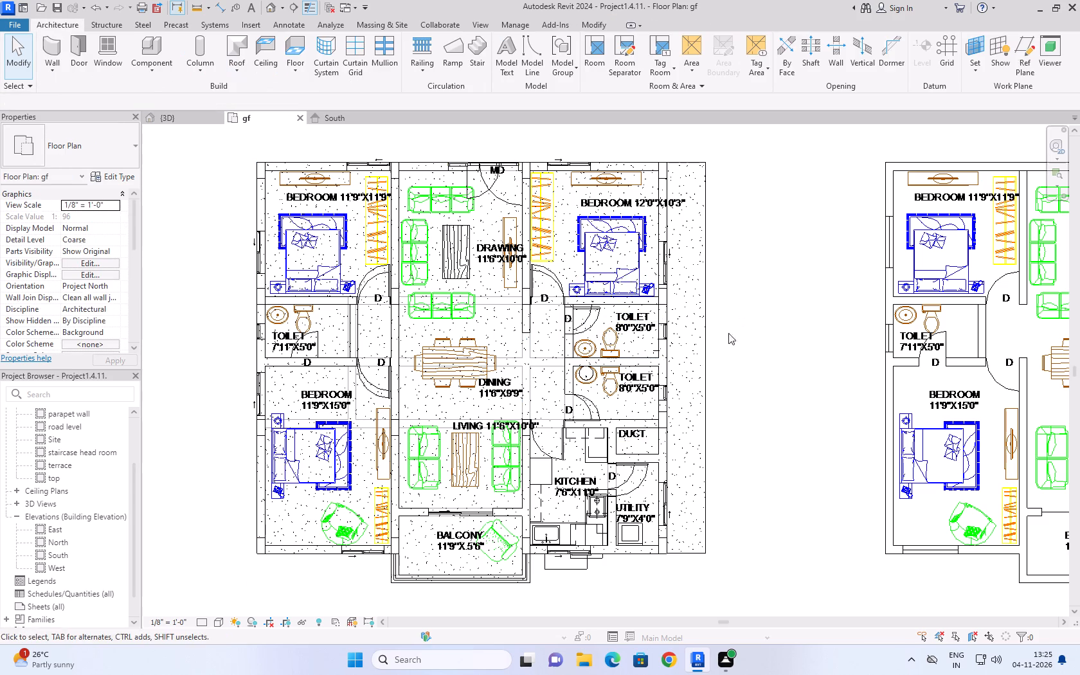
click(594, 379)
key(Delete)
click(764, 309)
Load the Sink Vanity-Round family from the Sinks folder for component placement.
click(156, 76)
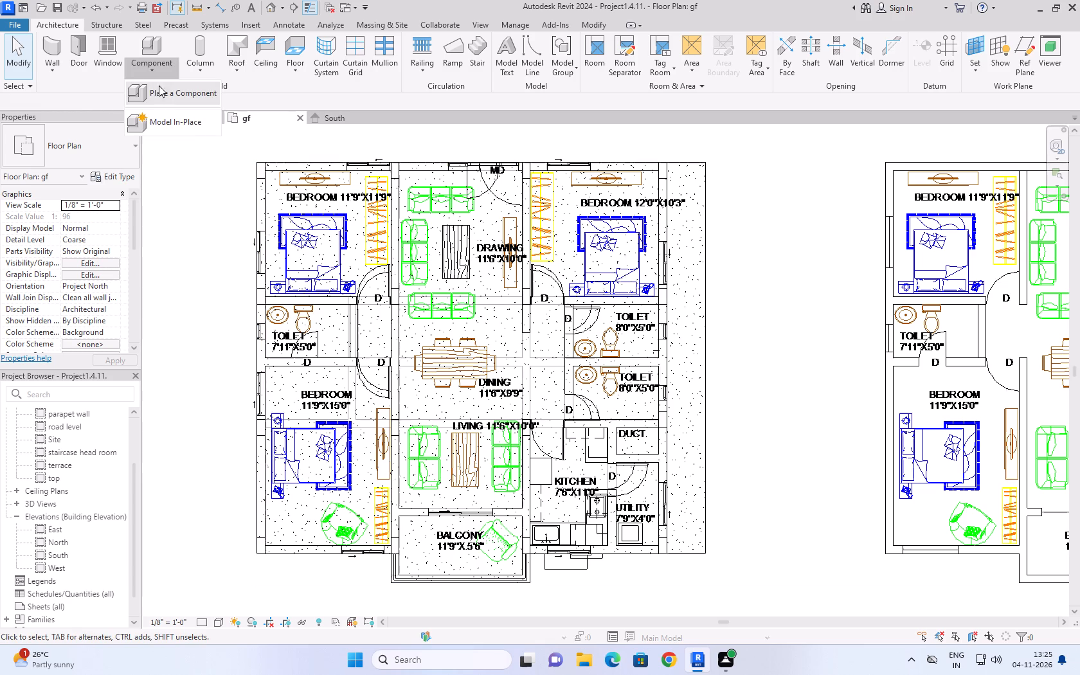
click(161, 90)
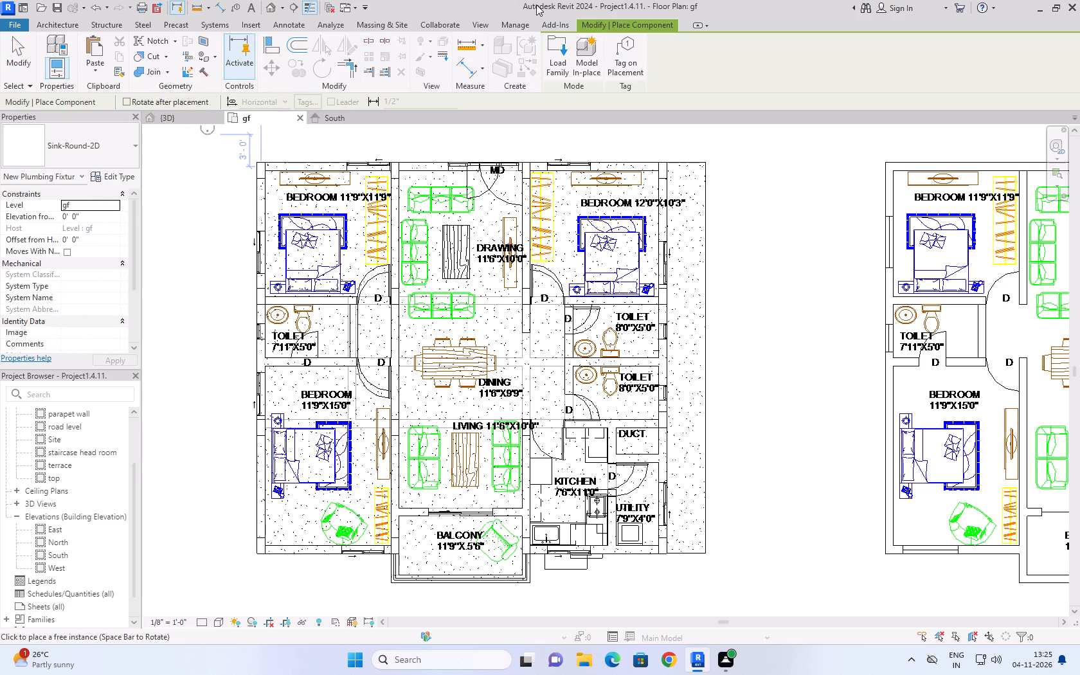
click(565, 59)
click(630, 440)
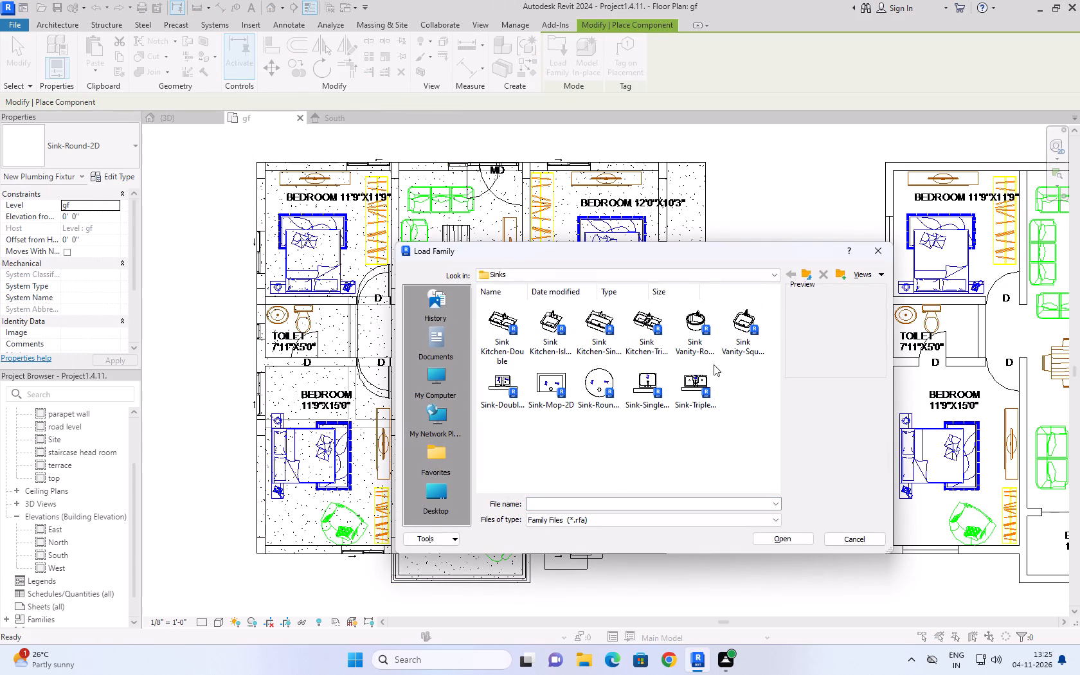
click(698, 334)
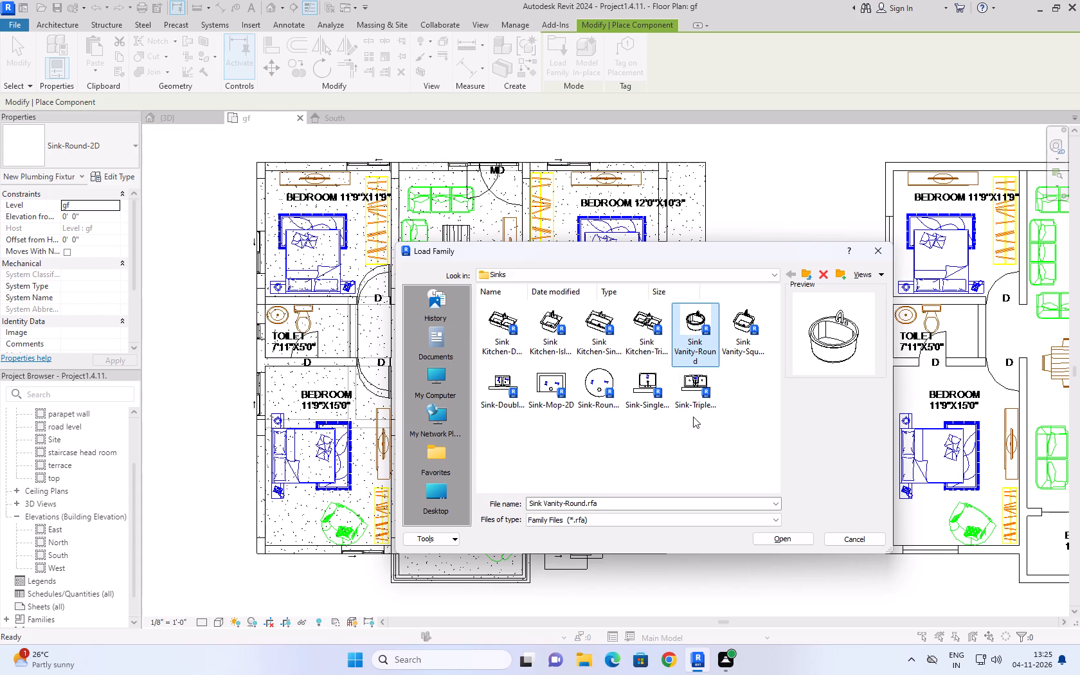
click(739, 315)
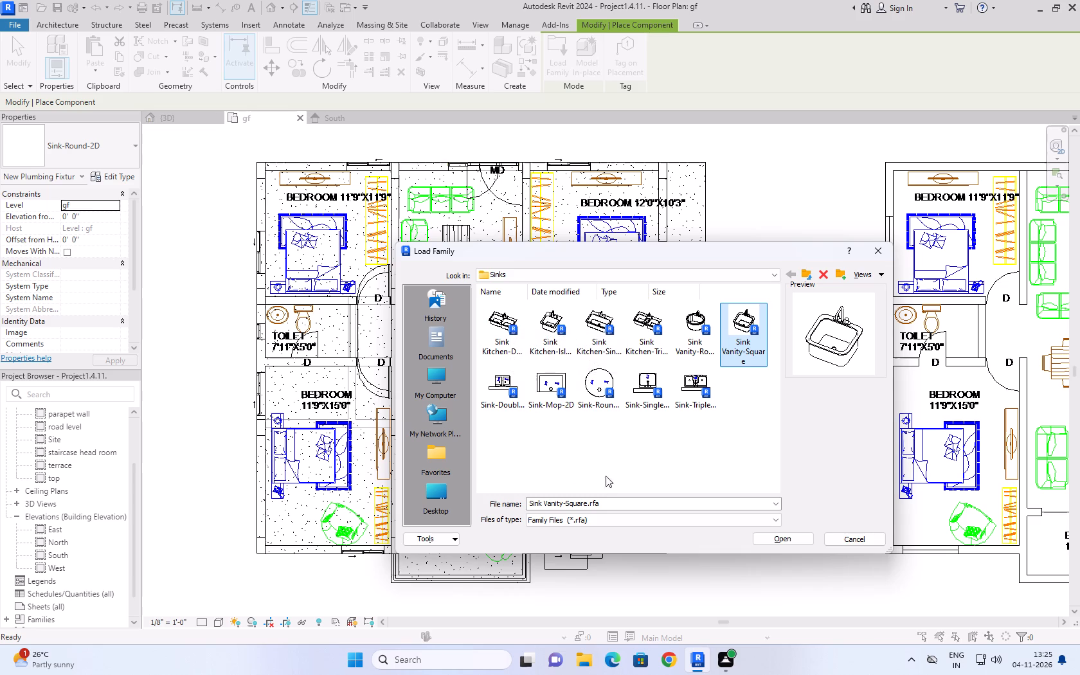
click(750, 318)
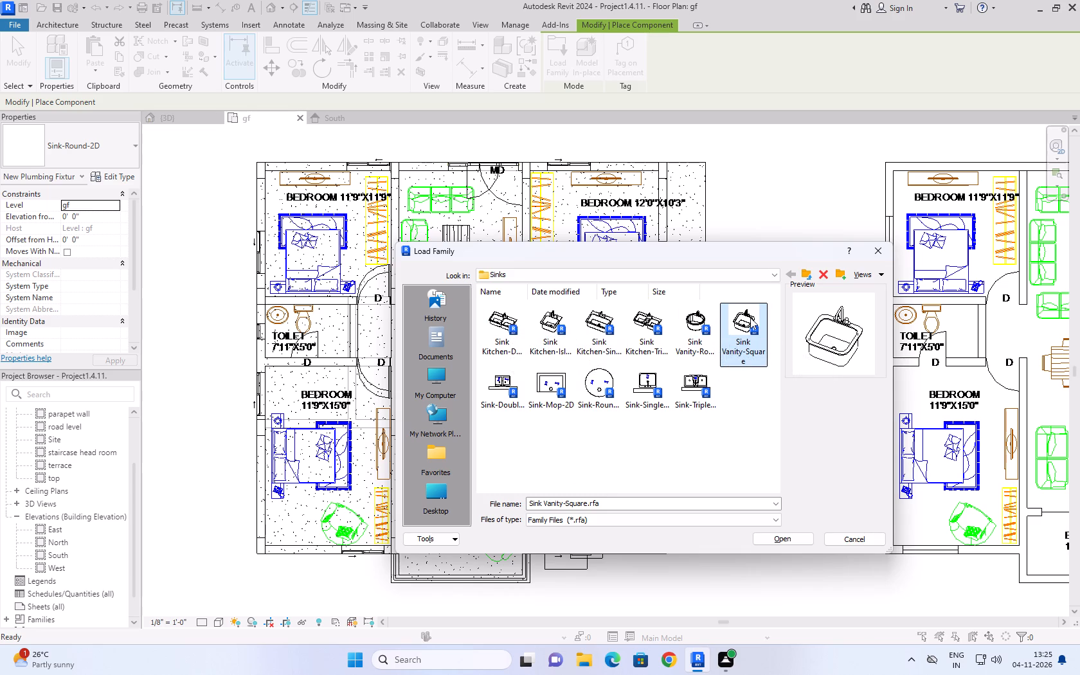
click(677, 323)
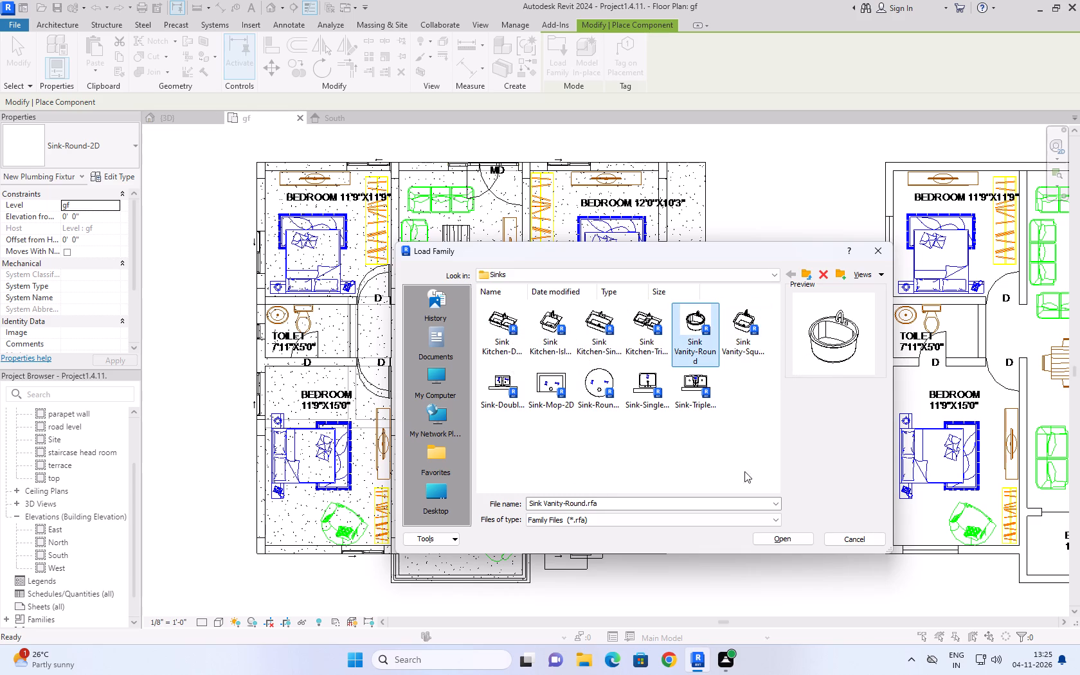
click(789, 546)
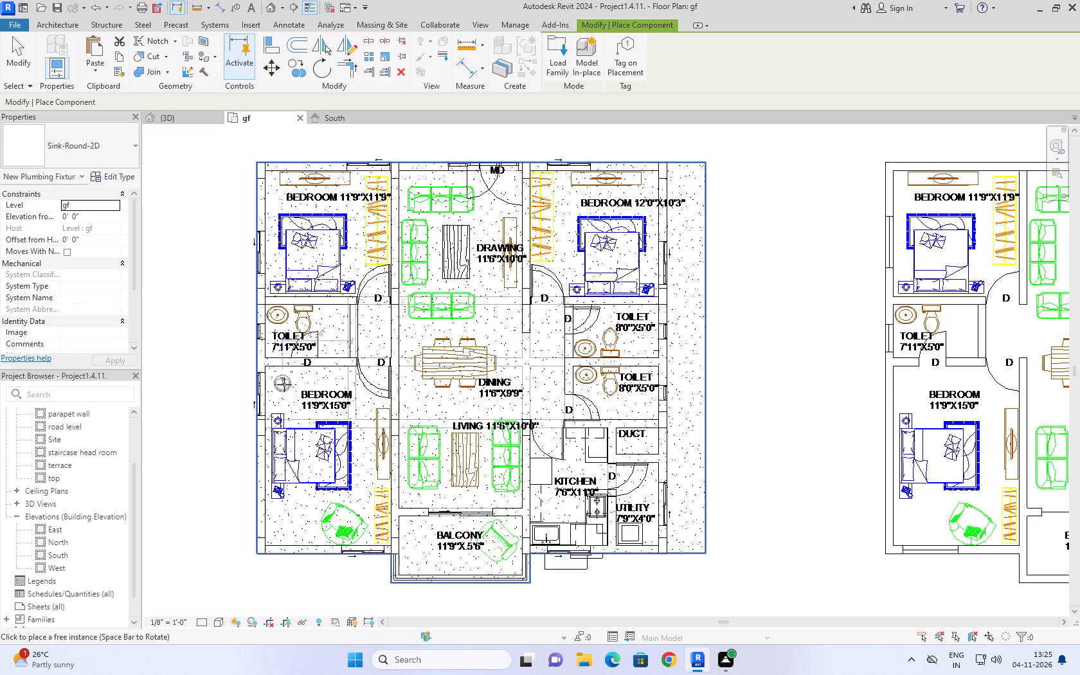
Place a 19" x 19" Sink Vanity-Round on the washbasin symbol in the 7'11"X5'0" toilet.
scroll(273, 326, up, 8)
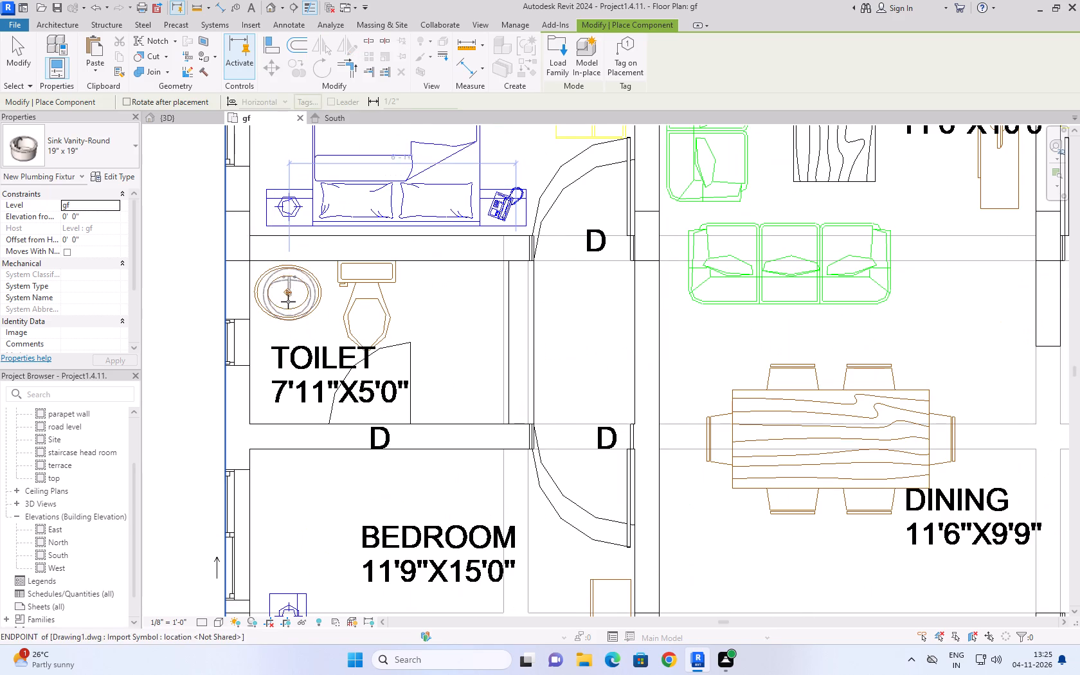
click(287, 301)
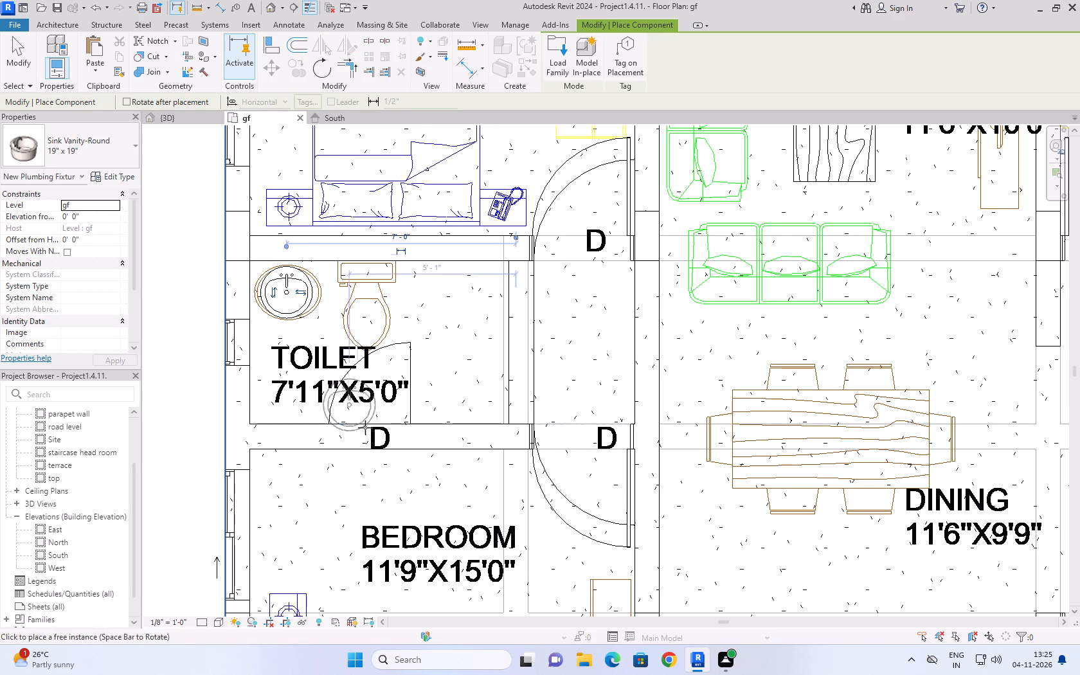
Place a 19" x 19" Sink Vanity-Round at each washbasin symbol in the two 8'0"X5'0" toilets, with the taps towards their shared wall.
scroll(400, 404, down, 3)
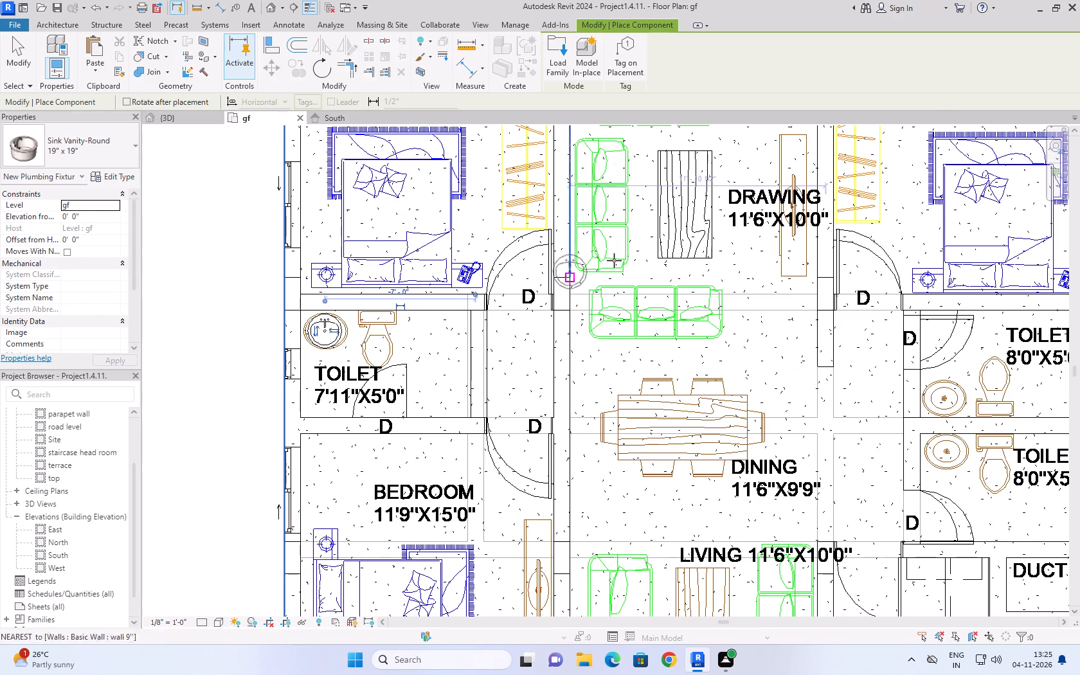
scroll(747, 417, down, 3)
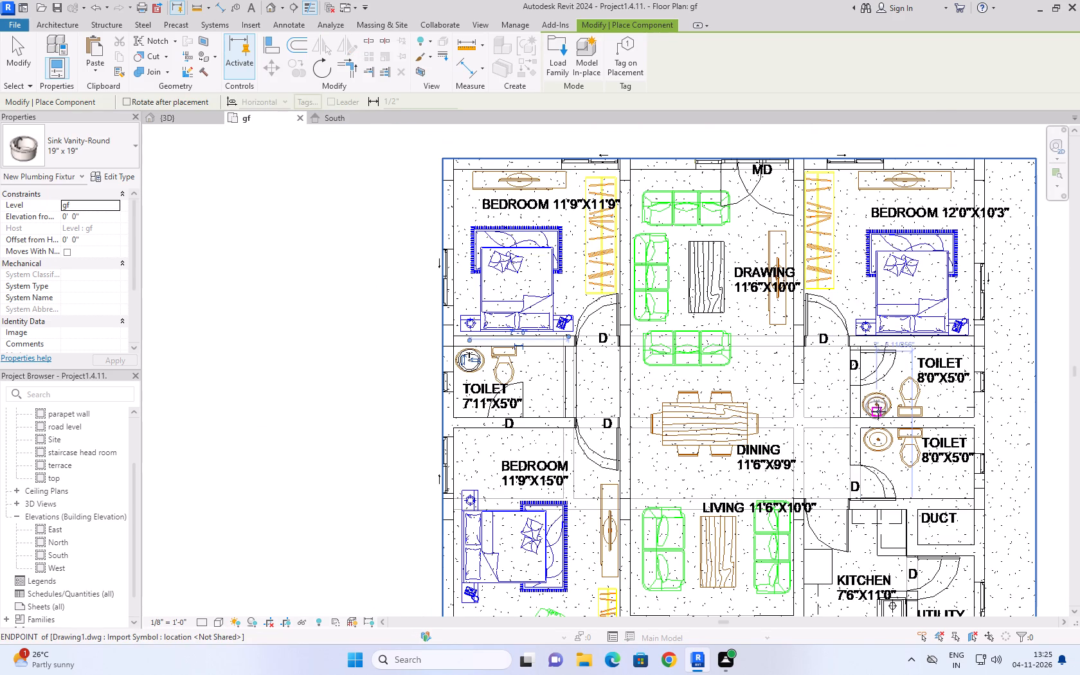
scroll(879, 411, up, 11)
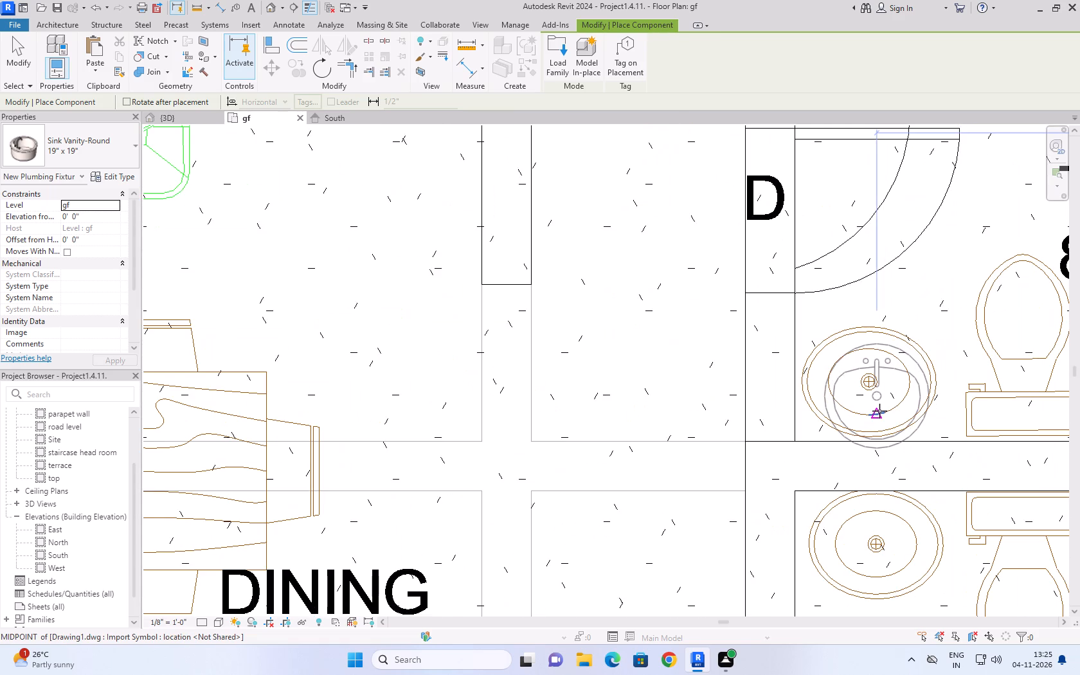
key(space)
key(space)
key(space)
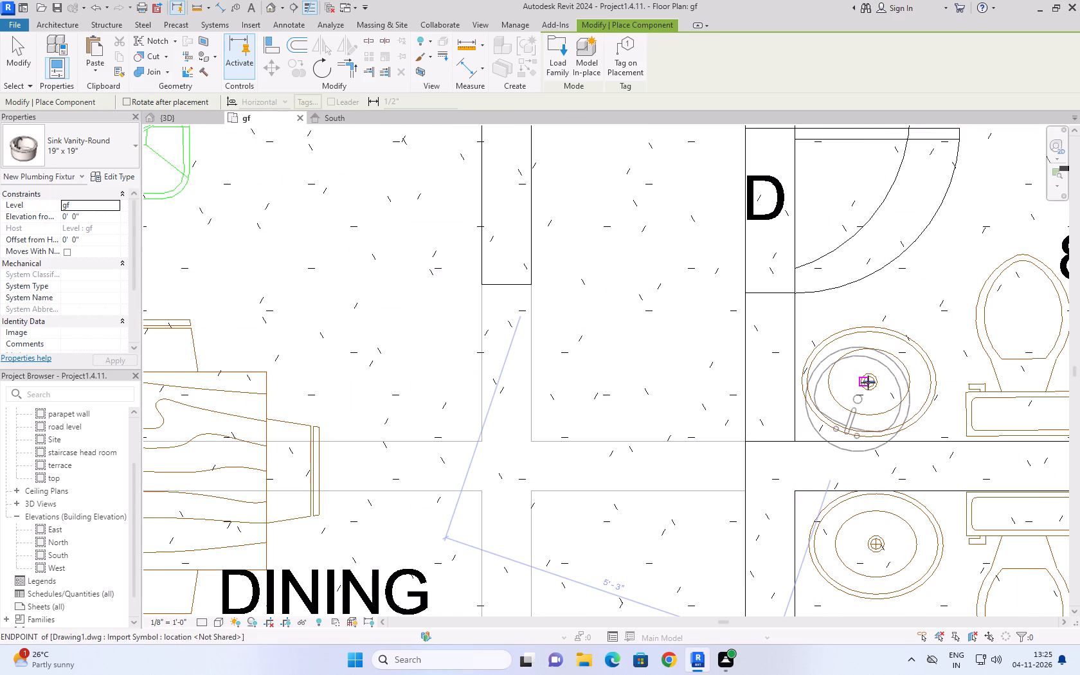
click(867, 384)
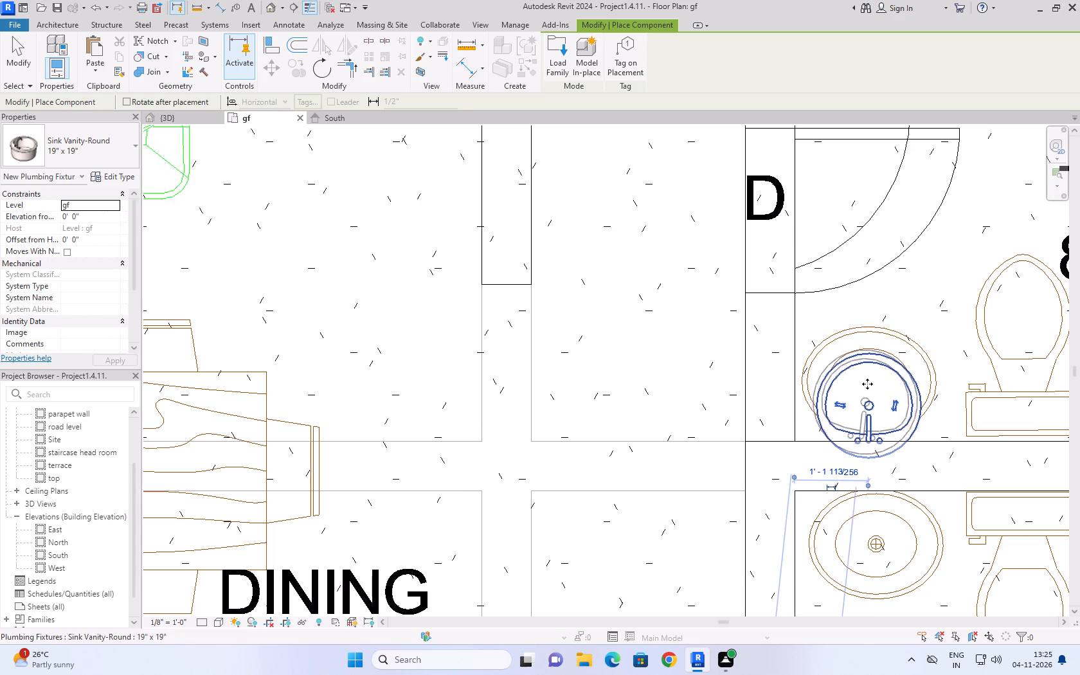
key(space)
key(space)
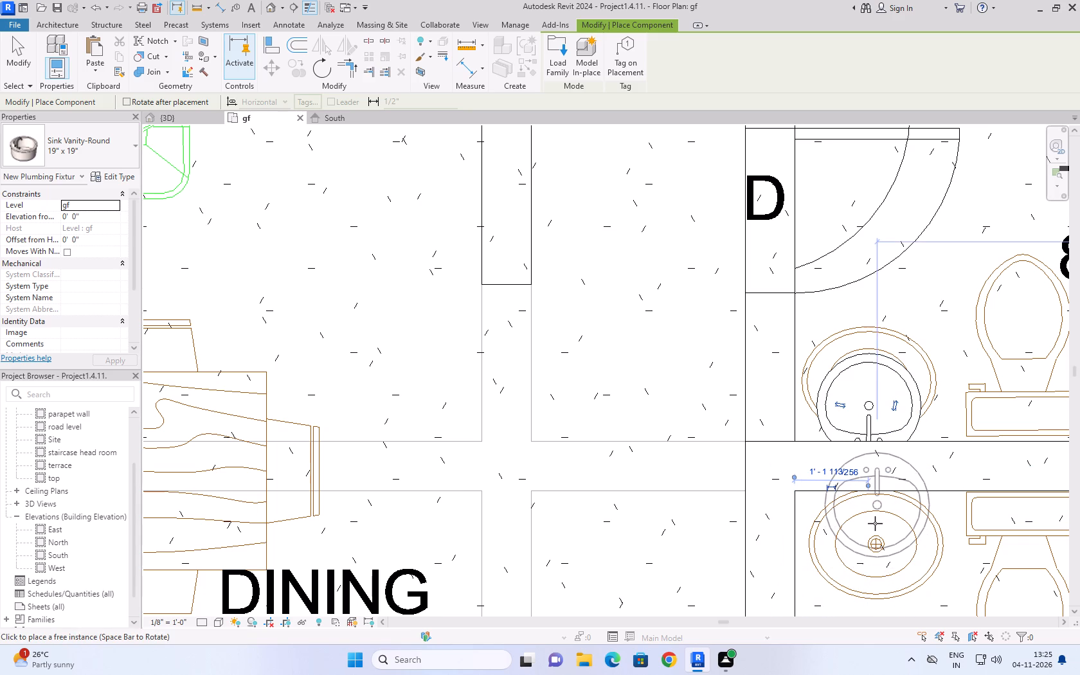
click(876, 564)
scroll(654, 421, down, 8)
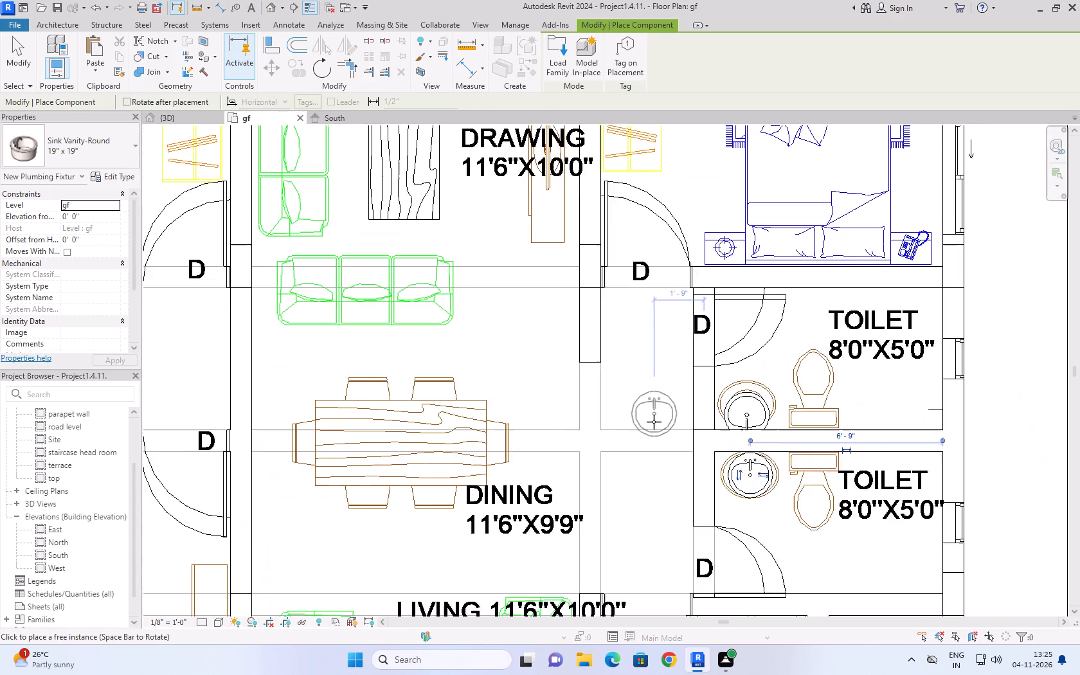
scroll(654, 422, down, 2)
click(172, 113)
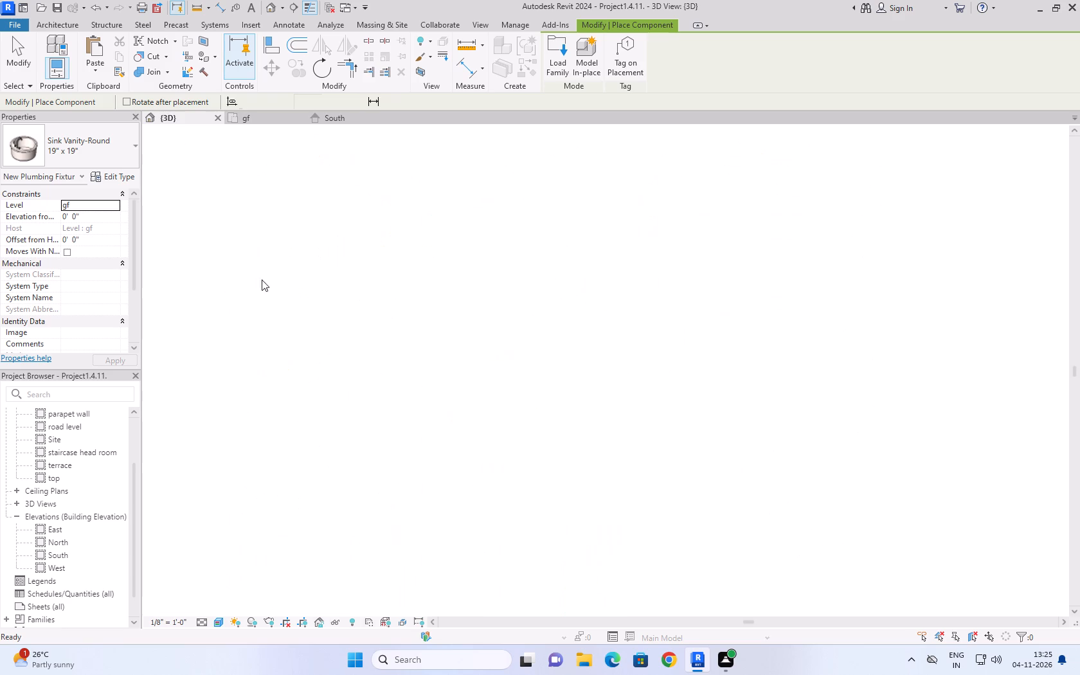
scroll(669, 345, up, 5)
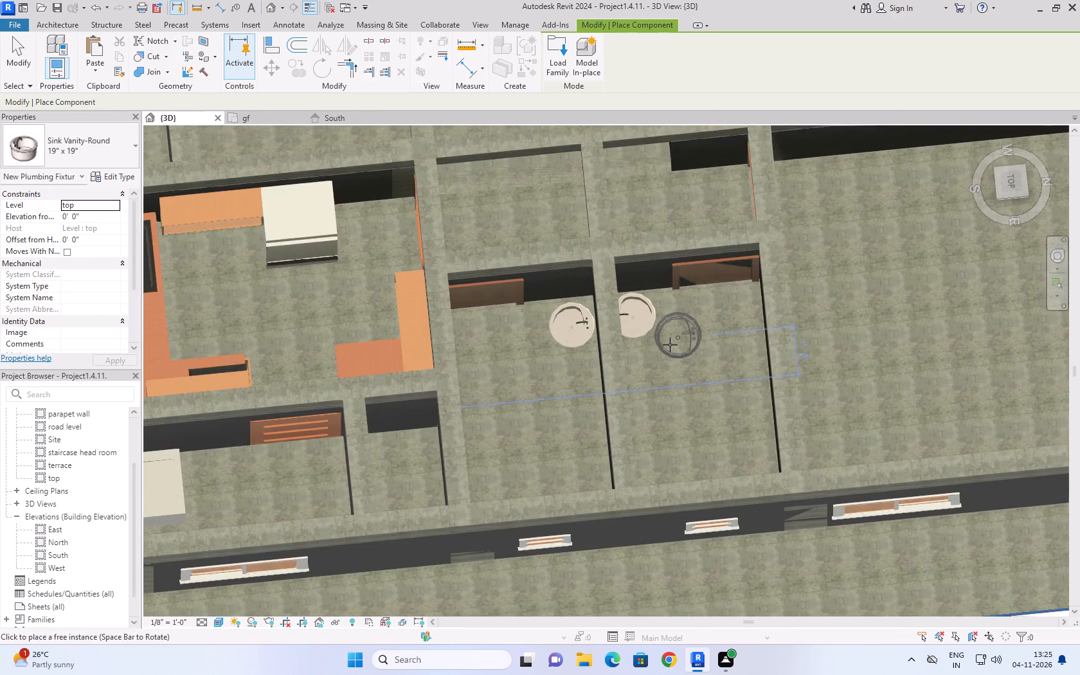
scroll(670, 345, up, 2)
scroll(661, 395, down, 3)
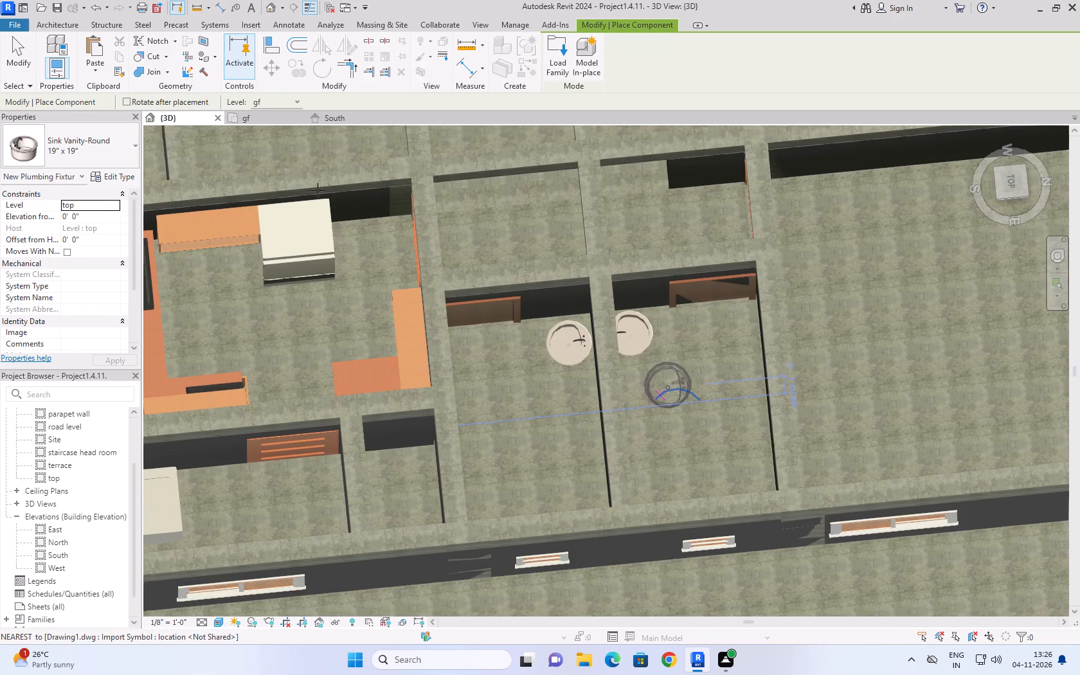
From the gf floor plan, load the Toilet-Commercial-Wall-3D family from the Water Closets folder under plumbing Fixtures.
click(276, 117)
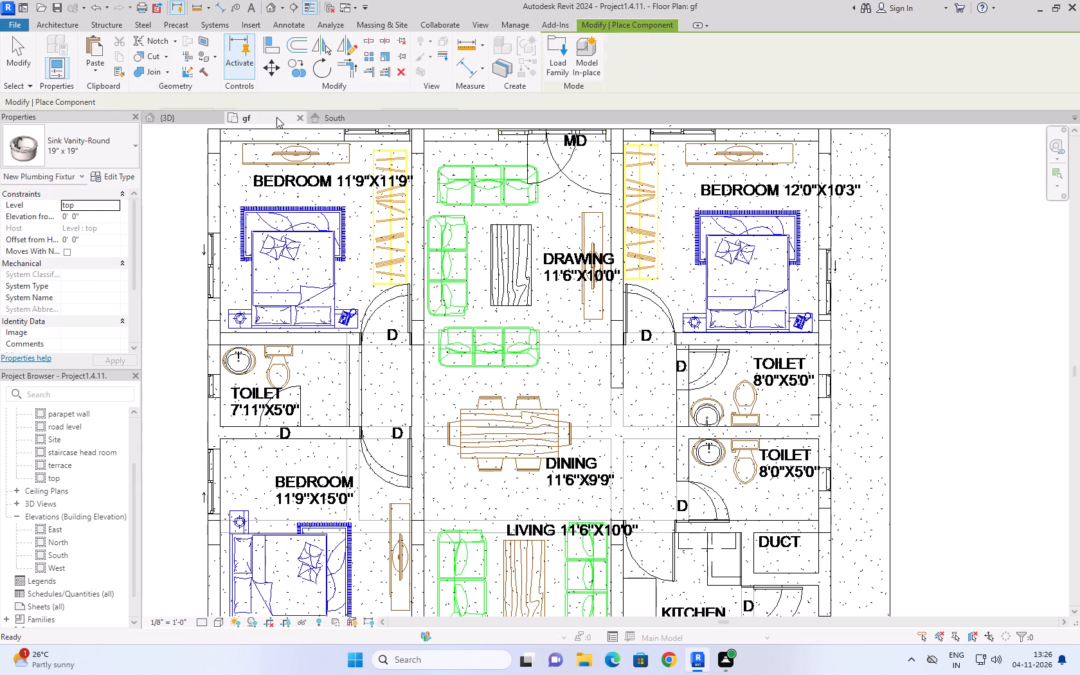
click(561, 53)
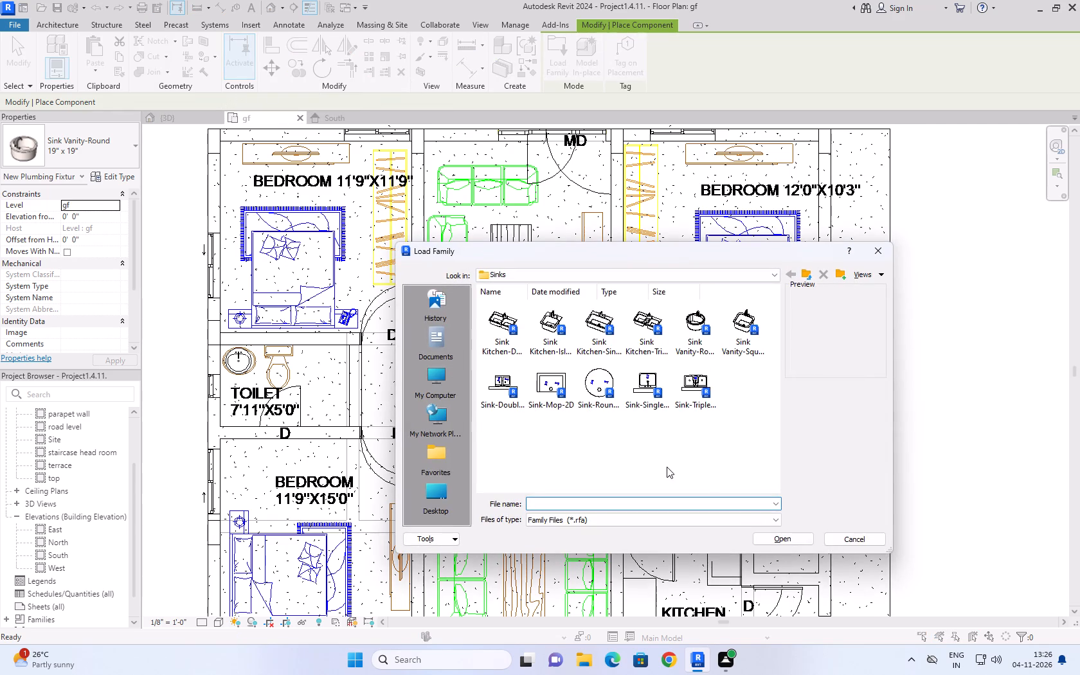
click(807, 266)
click(807, 271)
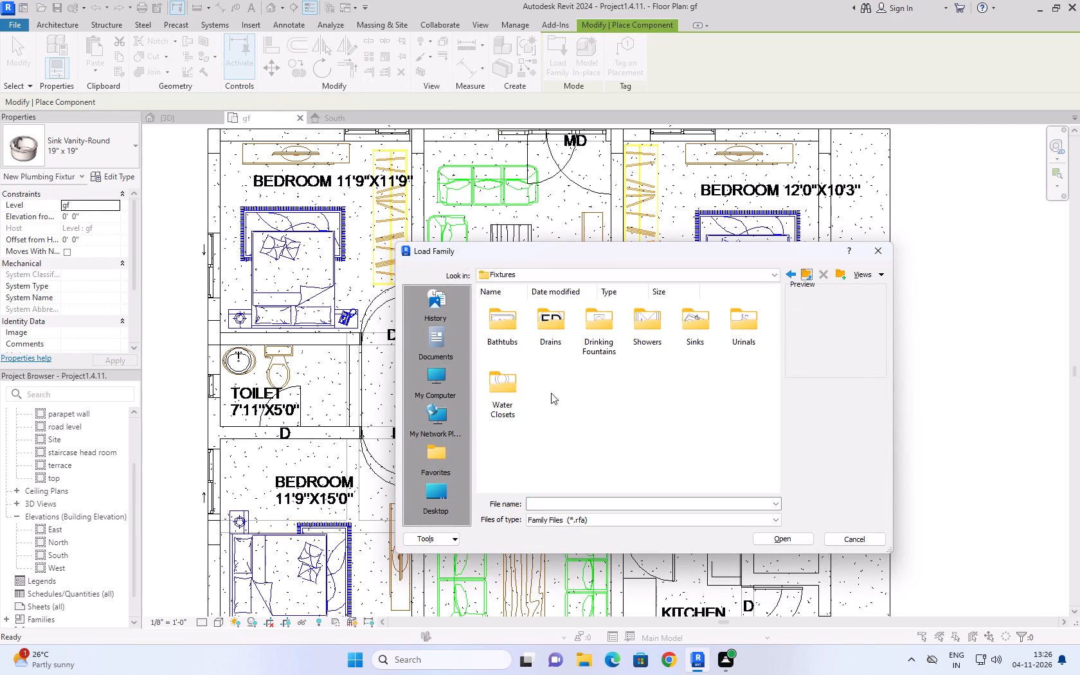
double_click(511, 389)
double_click(509, 389)
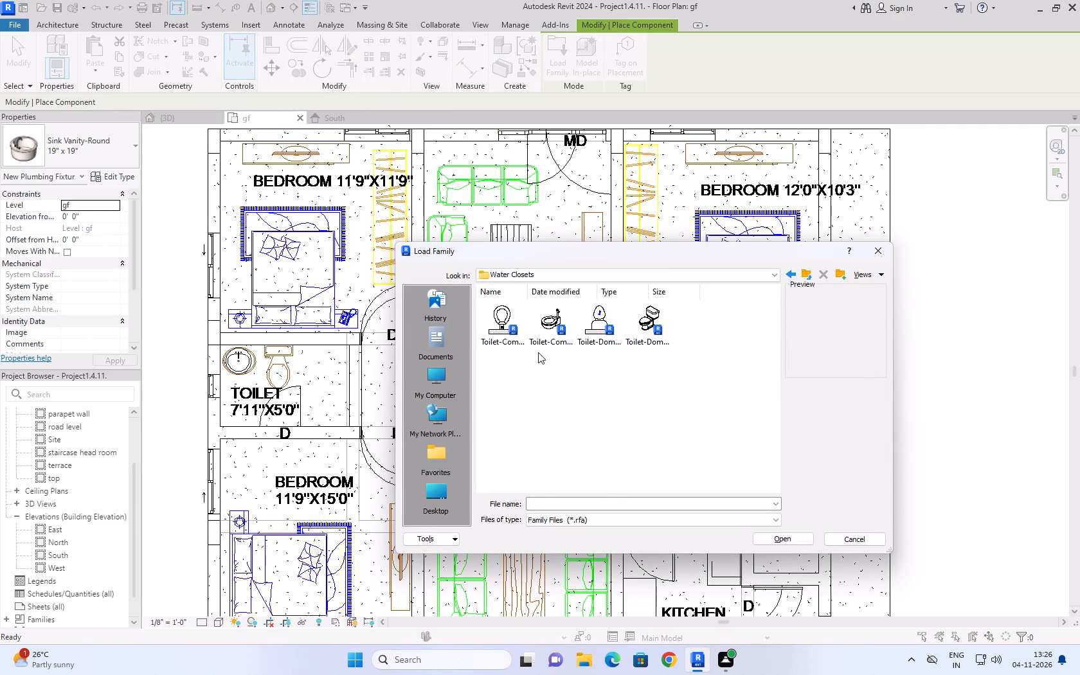
click(544, 344)
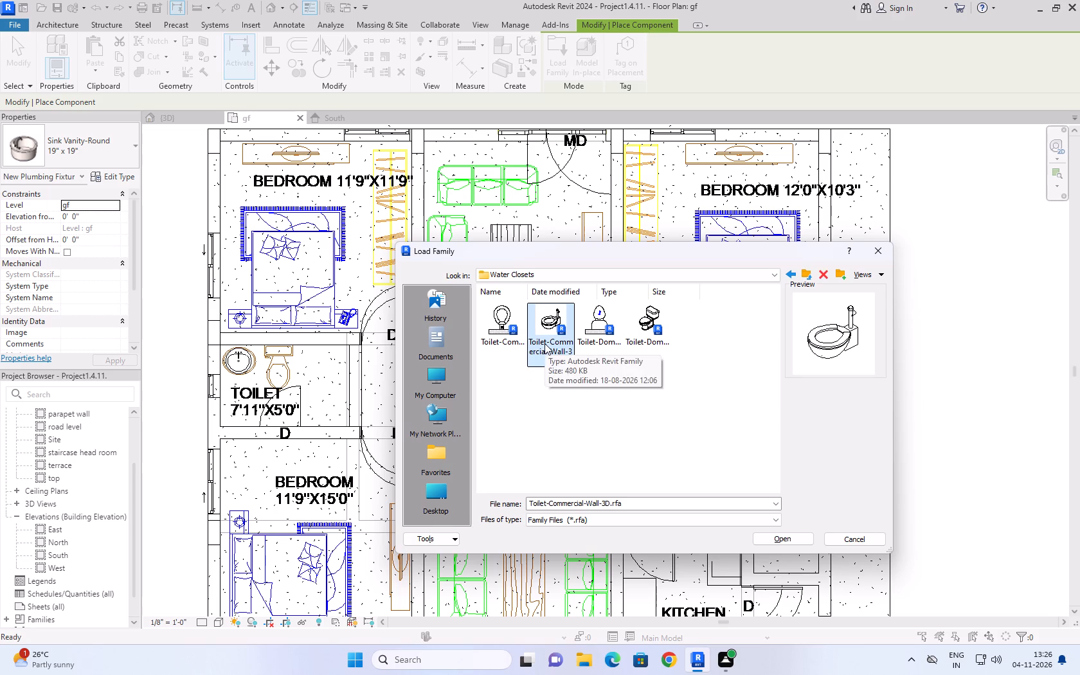
click(762, 537)
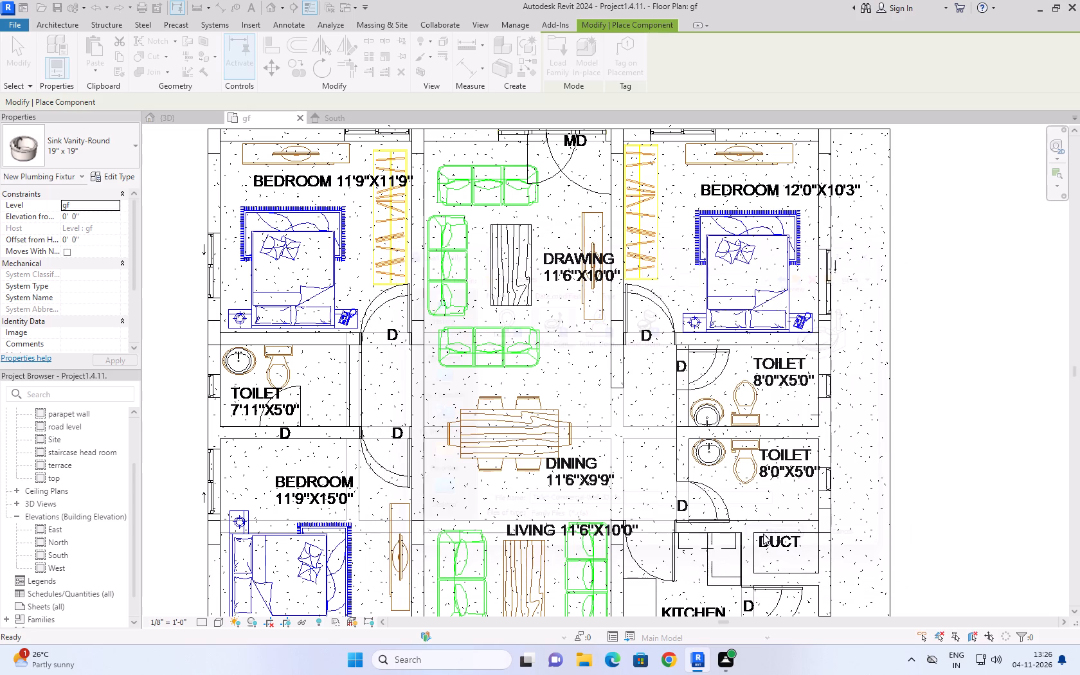
Place a wall-hosted Toilet-Commercial-Wall-3D, 15" Seat Height, at the toilet symbol in both 8'0"X5'0" toilets and the 7'11"X5'0" toilet.
click(750, 441)
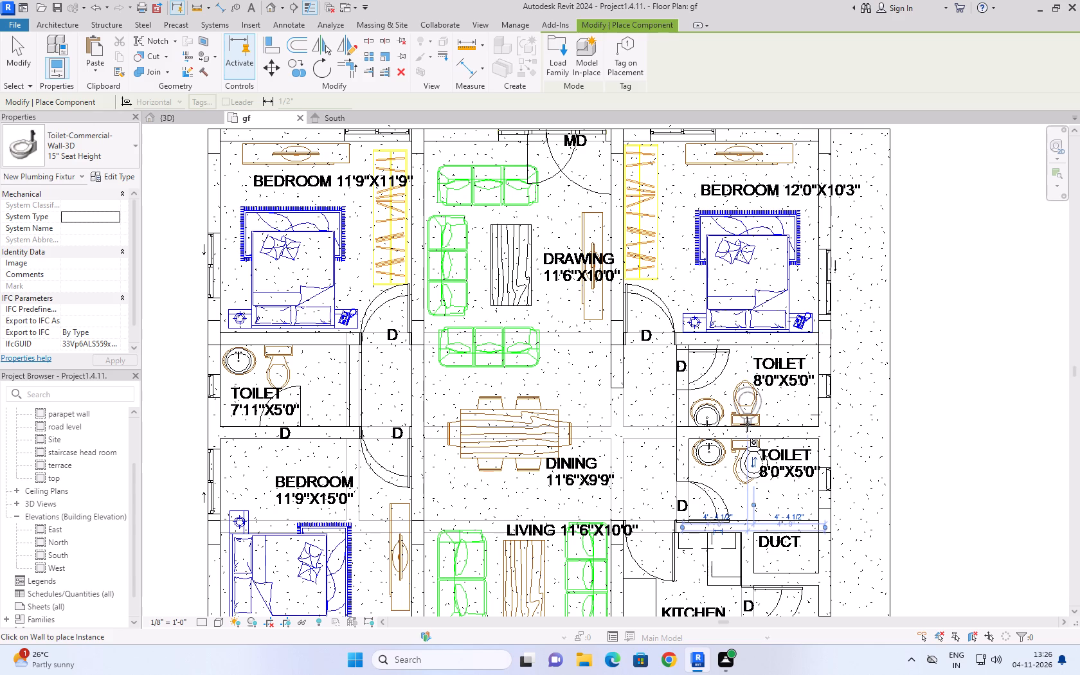
click(747, 424)
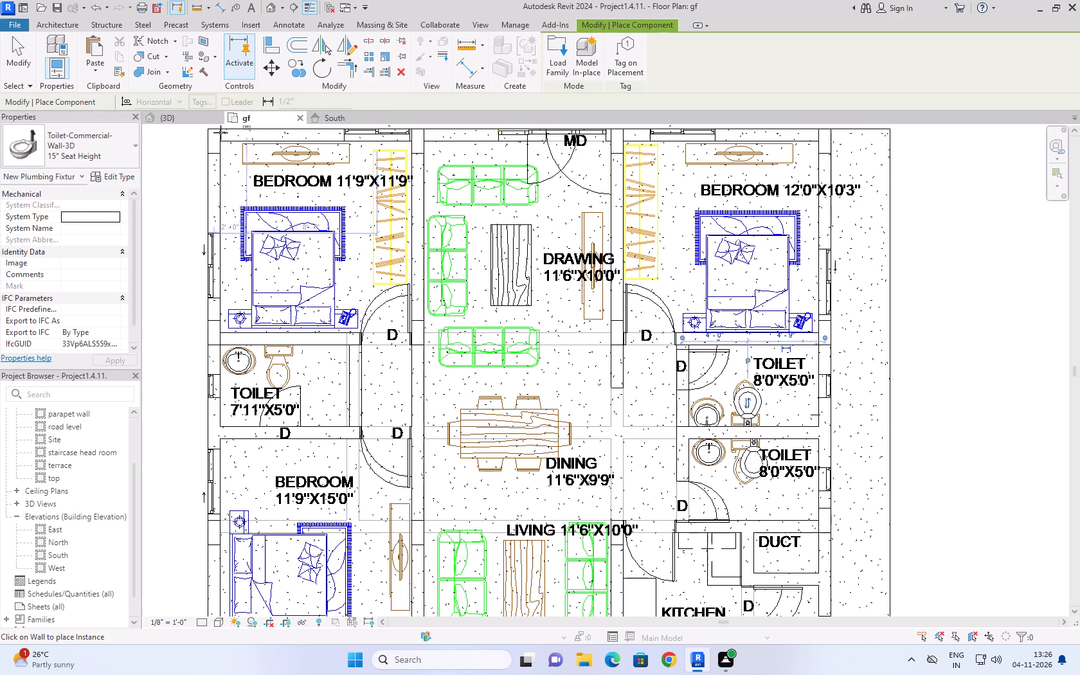
click(170, 118)
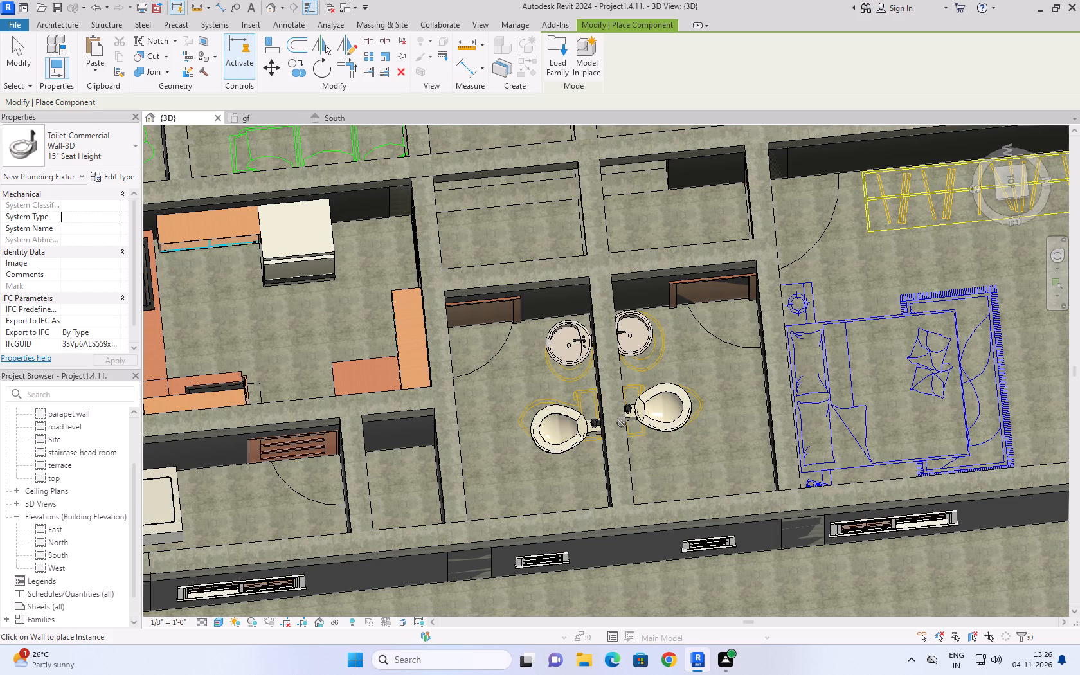
scroll(542, 445, up, 6)
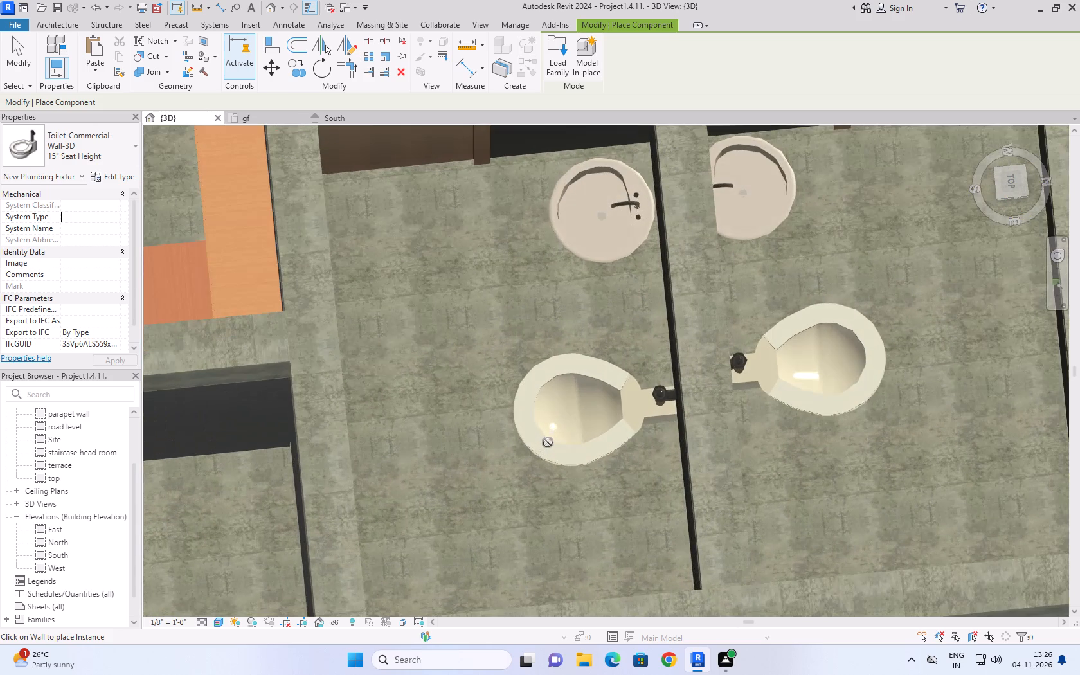
click(265, 118)
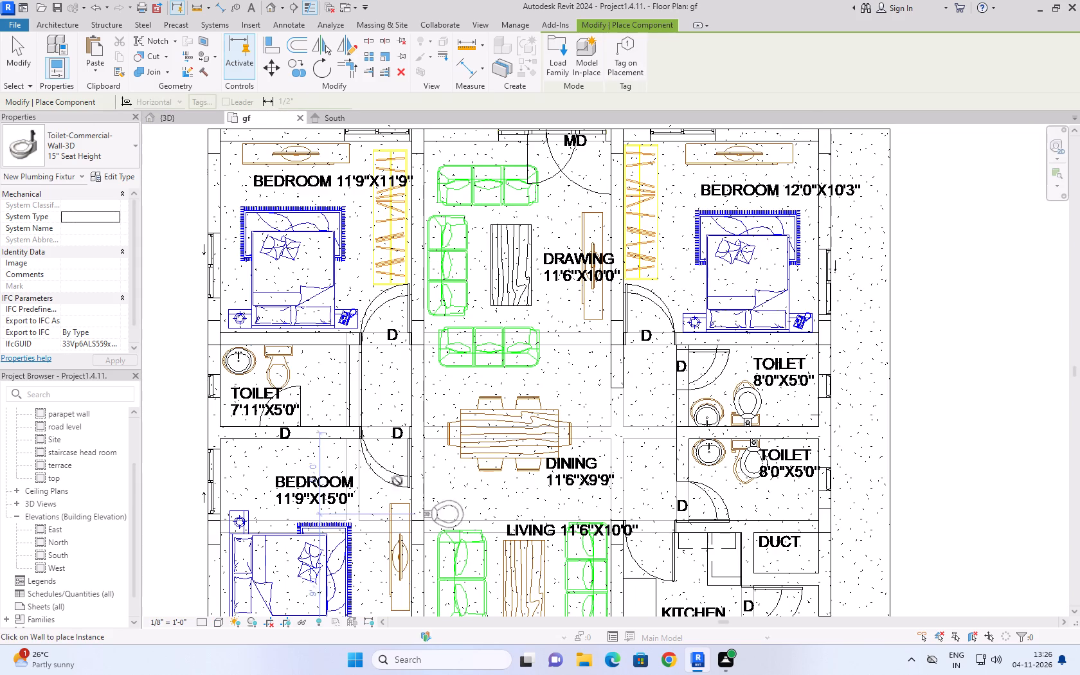
click(176, 114)
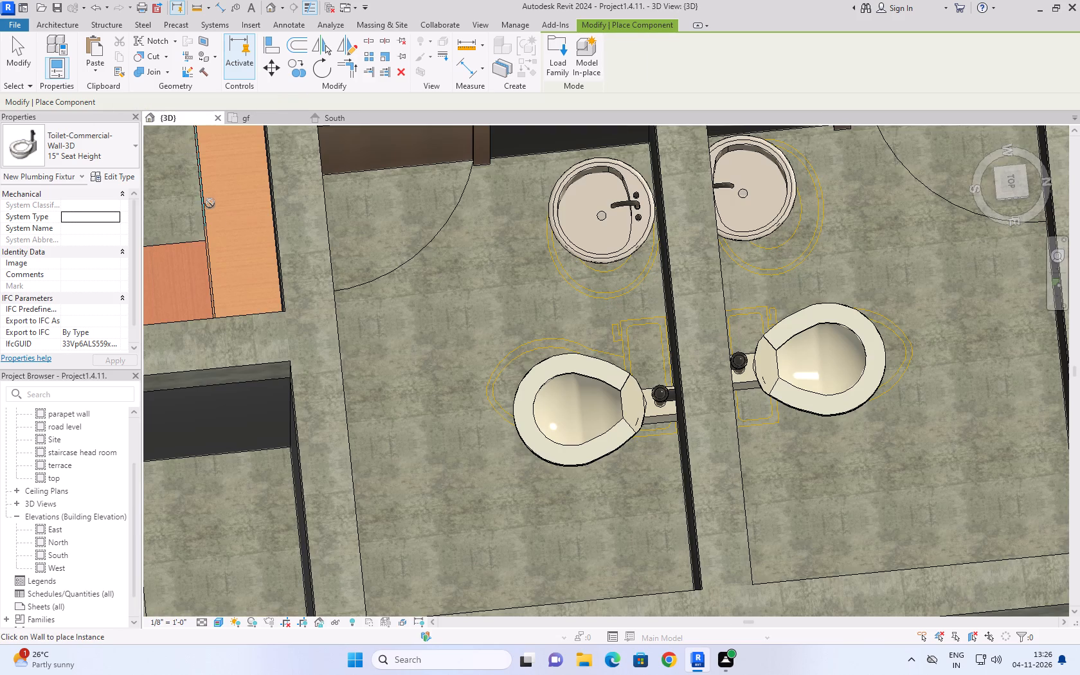
click(271, 121)
scroll(503, 411, down, 3)
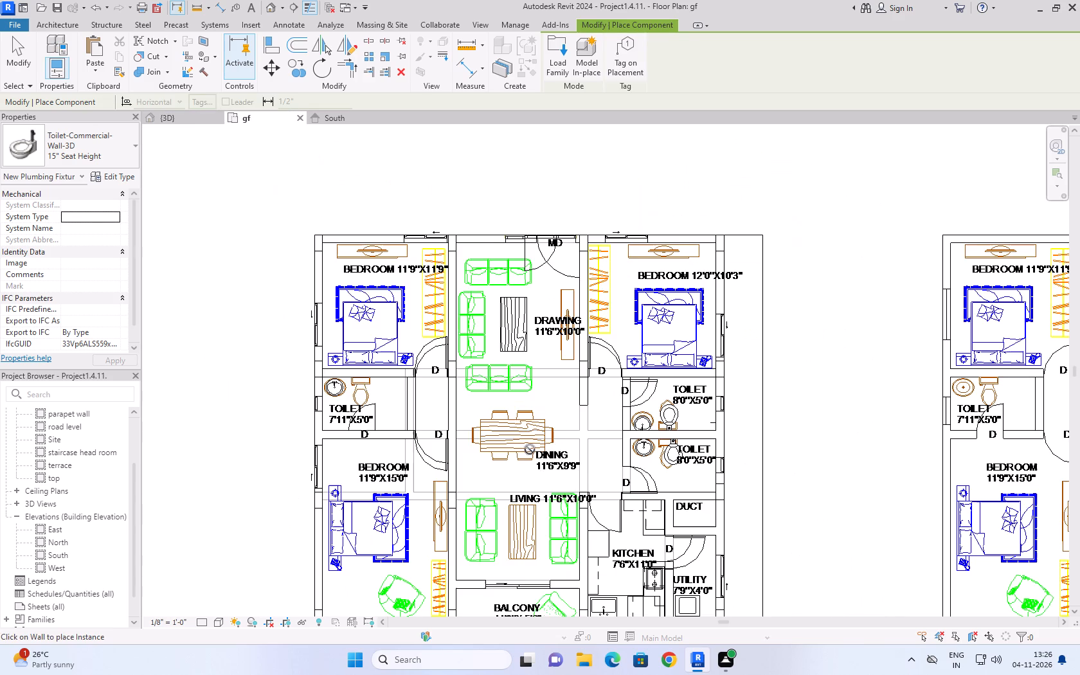
scroll(377, 408, up, 7)
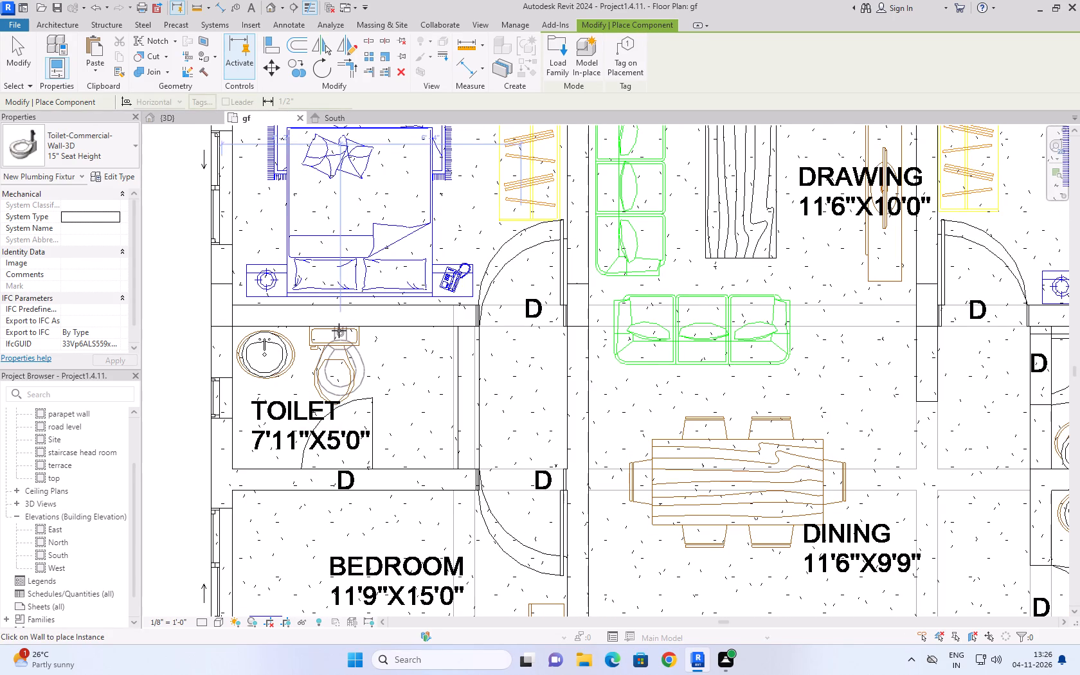
click(339, 330)
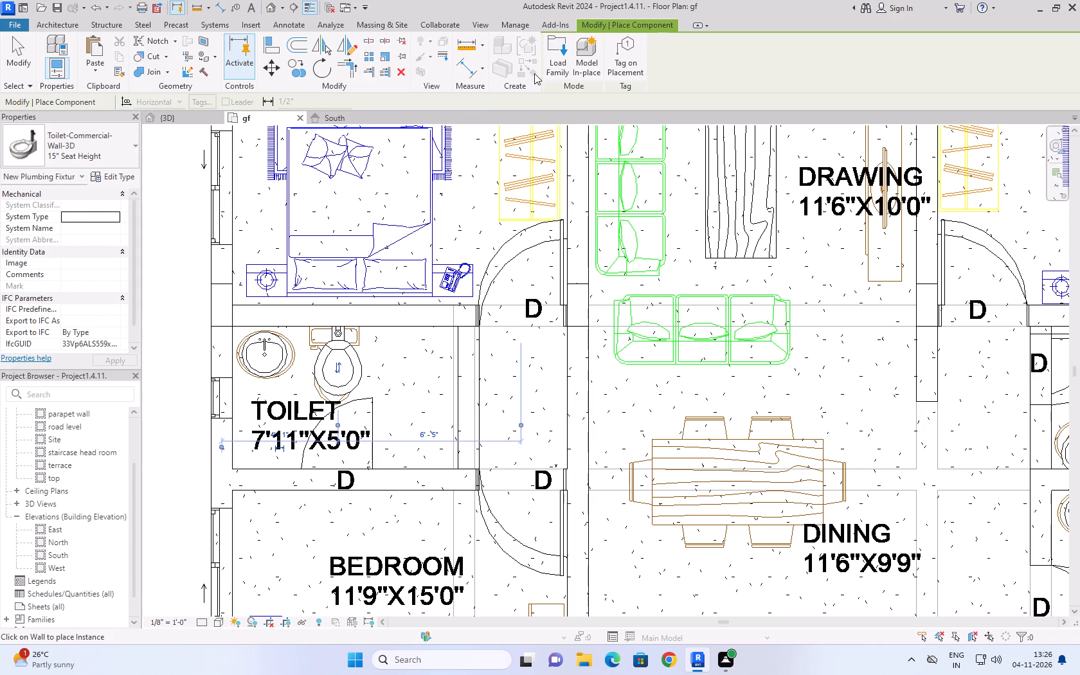
Browse the family library, including Casework, to the Domestic folder under Specialty Equipment for loading a component.
click(567, 52)
click(711, 410)
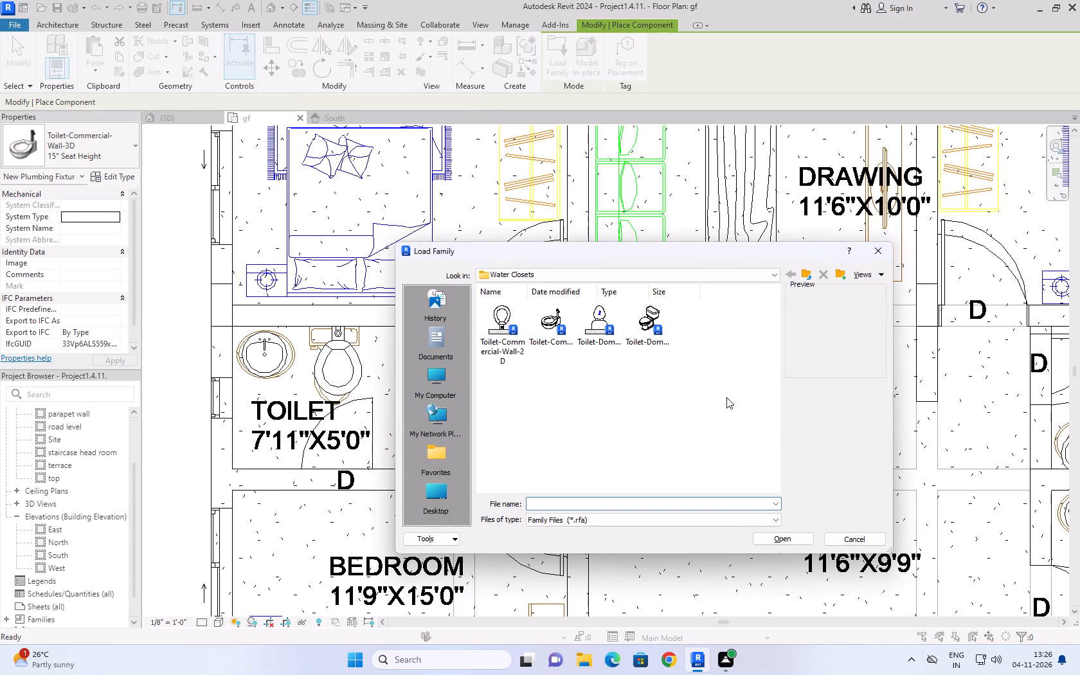
click(815, 274)
click(811, 274)
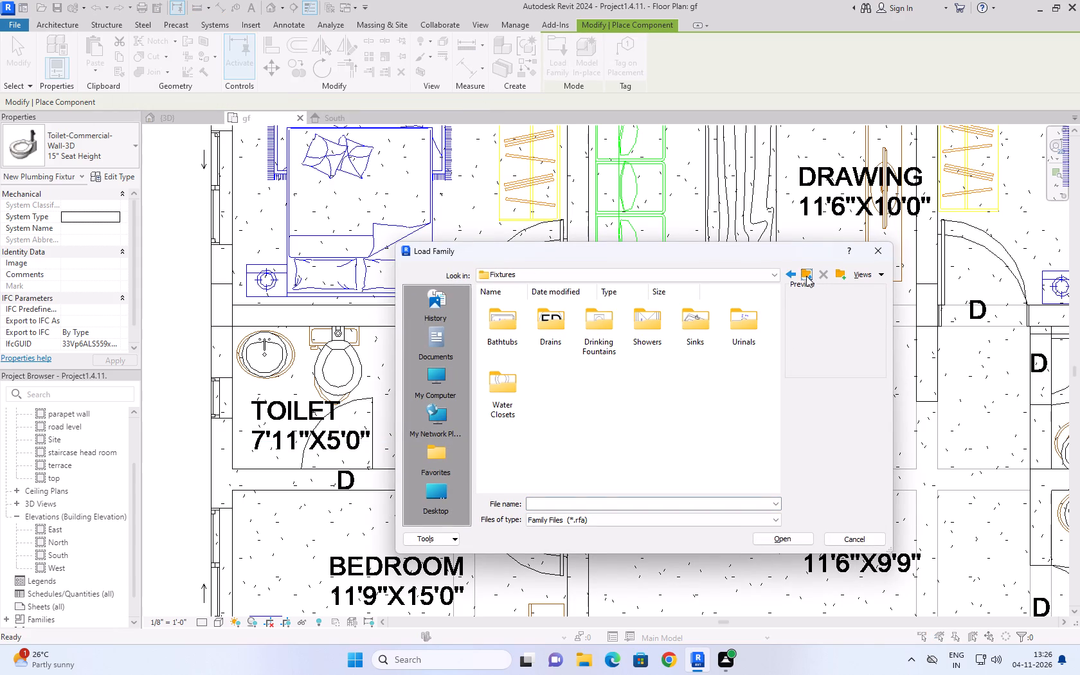
click(806, 276)
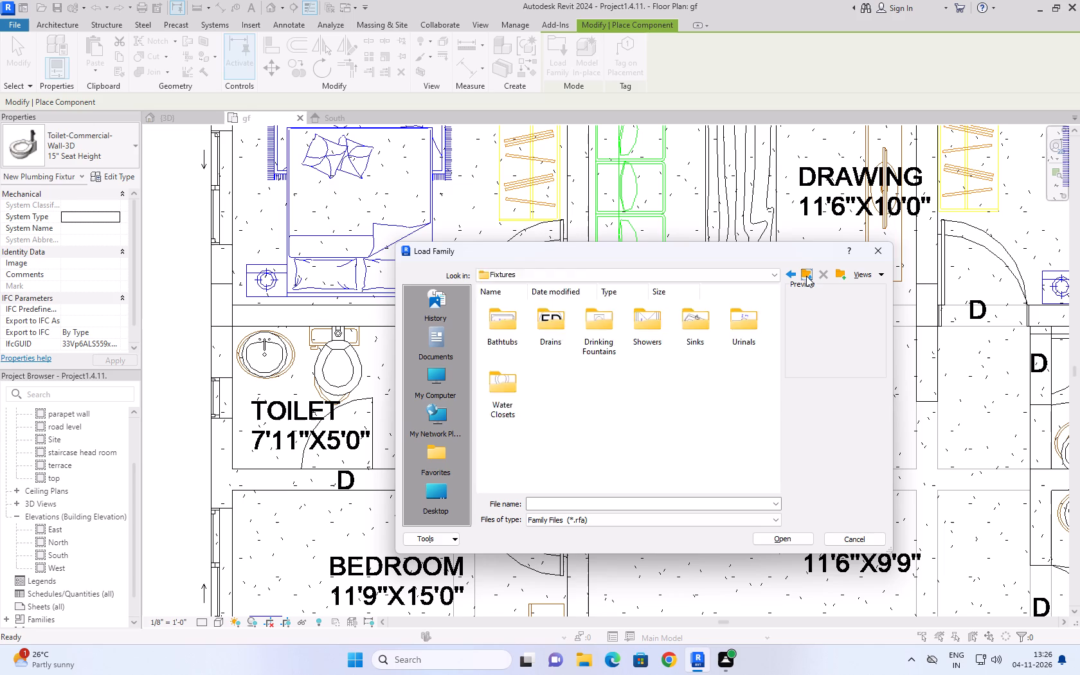
click(806, 276)
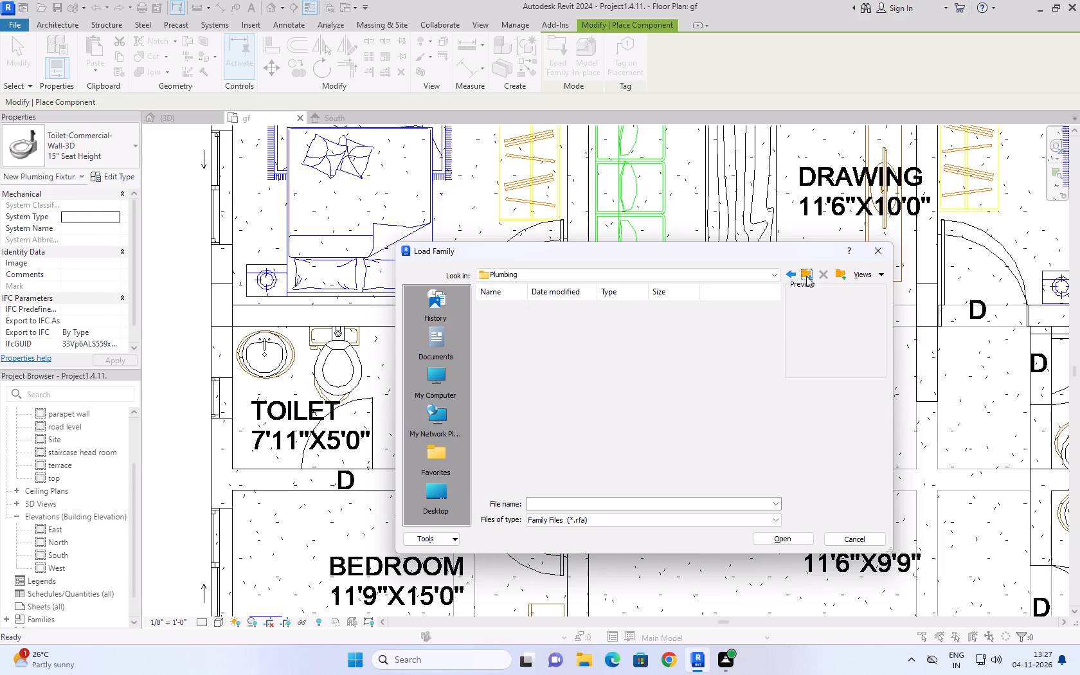
click(806, 276)
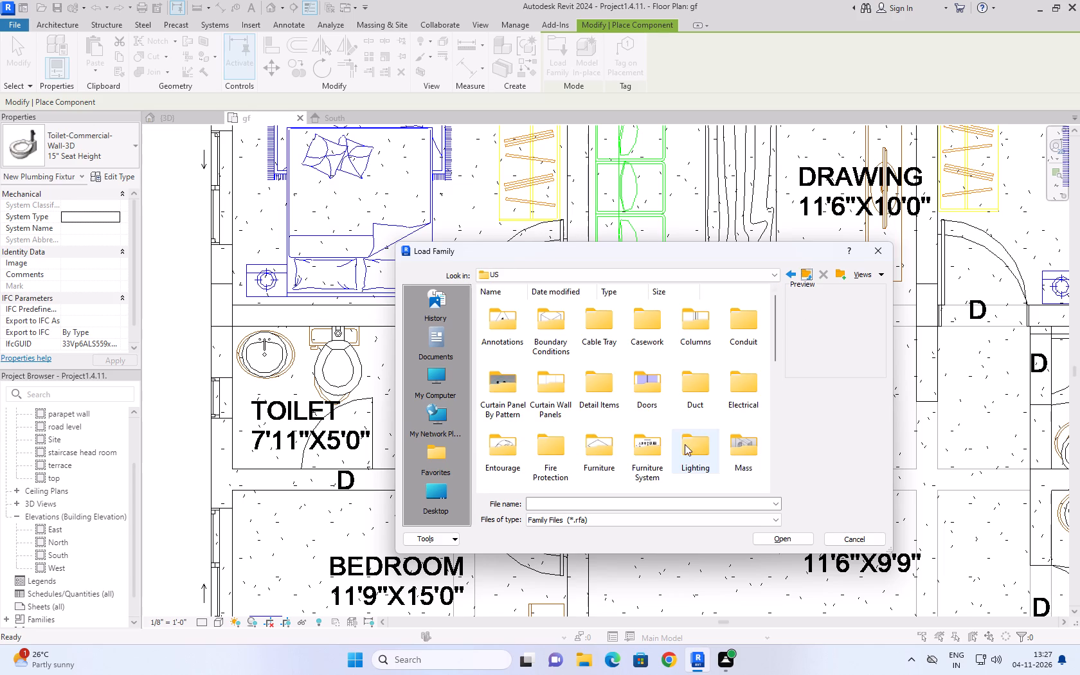
double_click(643, 337)
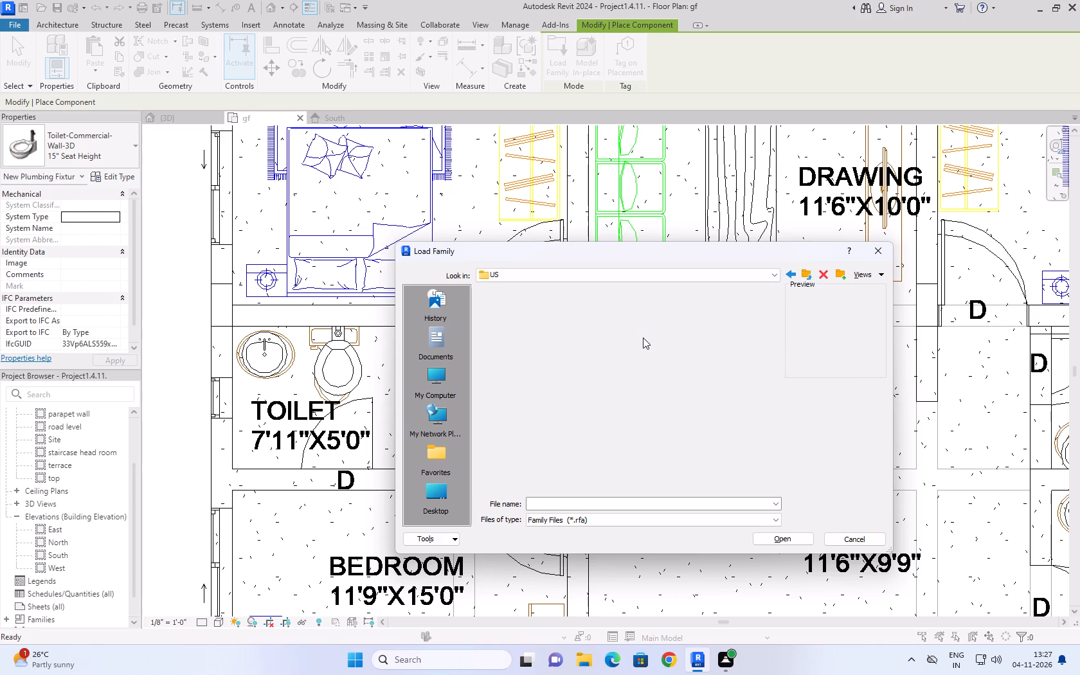
double_click(600, 337)
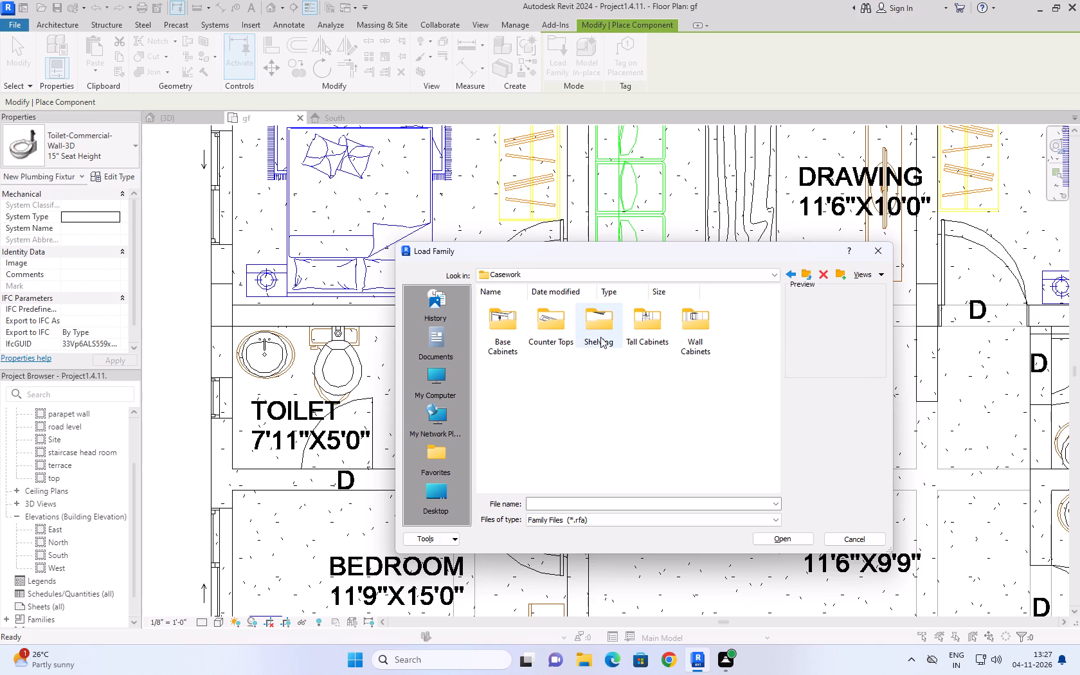
click(806, 279)
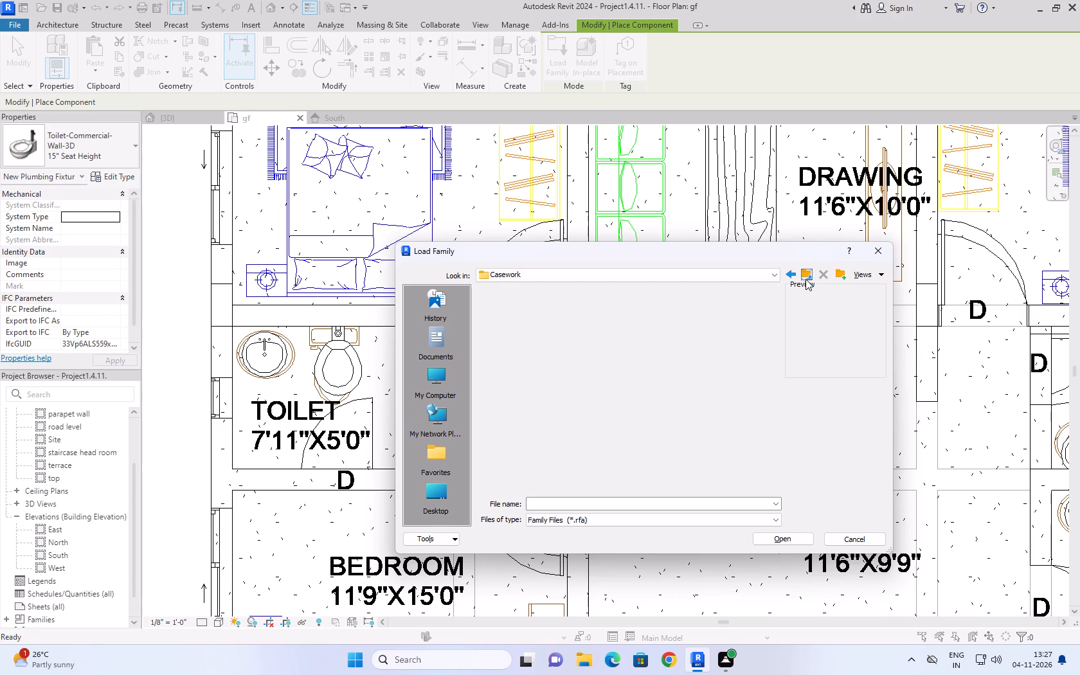
click(806, 279)
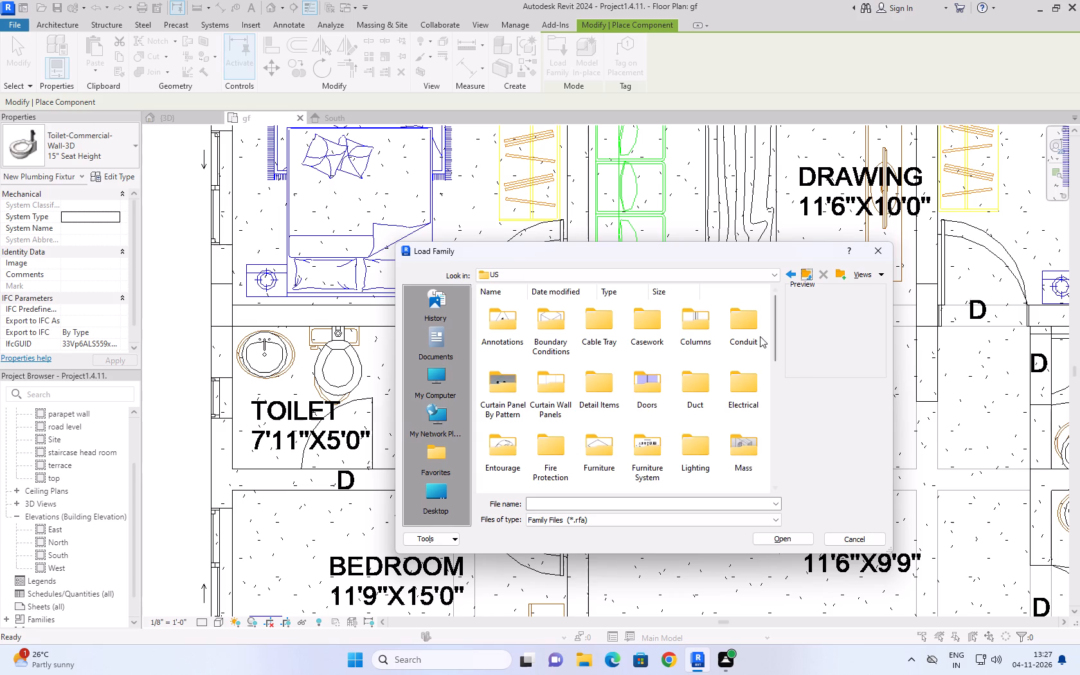
scroll(656, 461, down, 1)
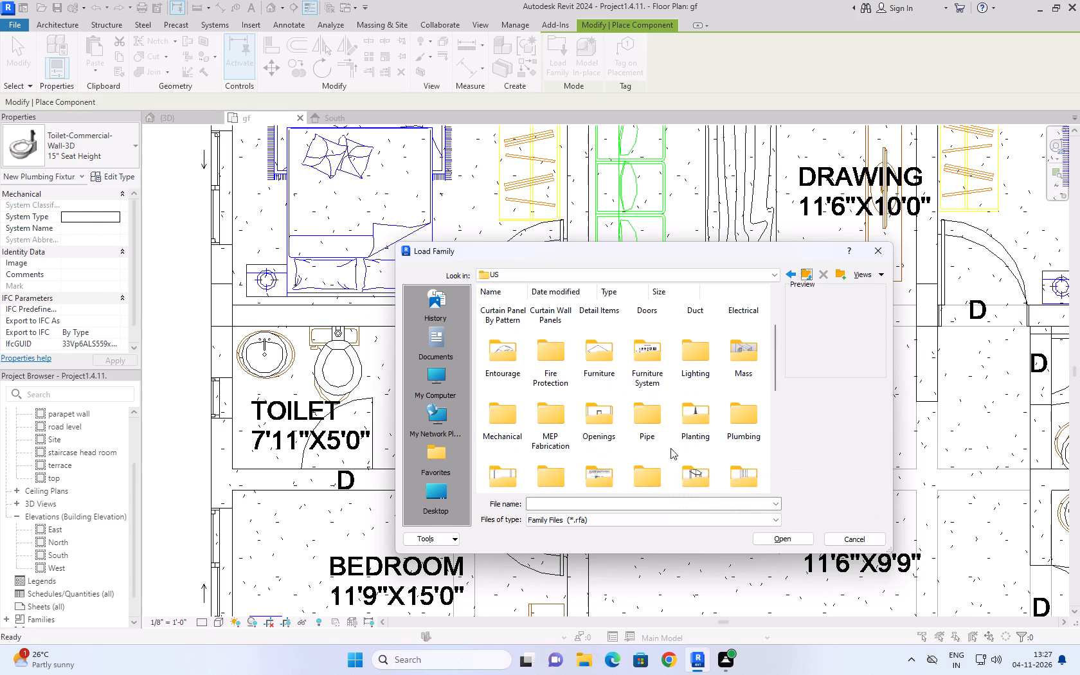
scroll(687, 441, down, 1)
double_click(703, 390)
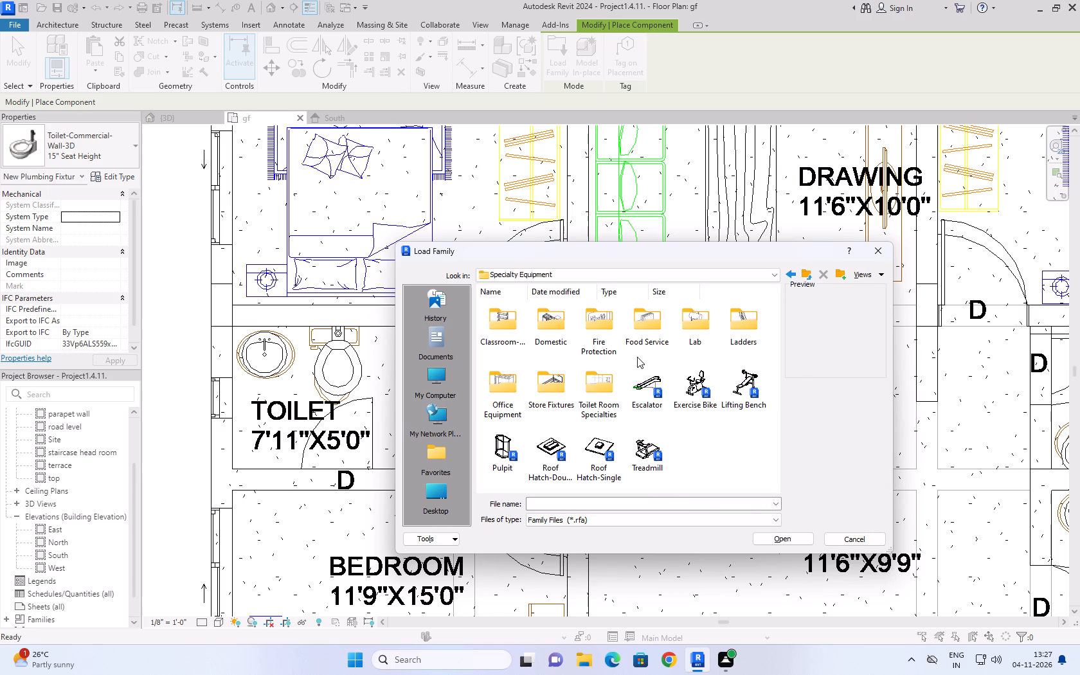
double_click(556, 336)
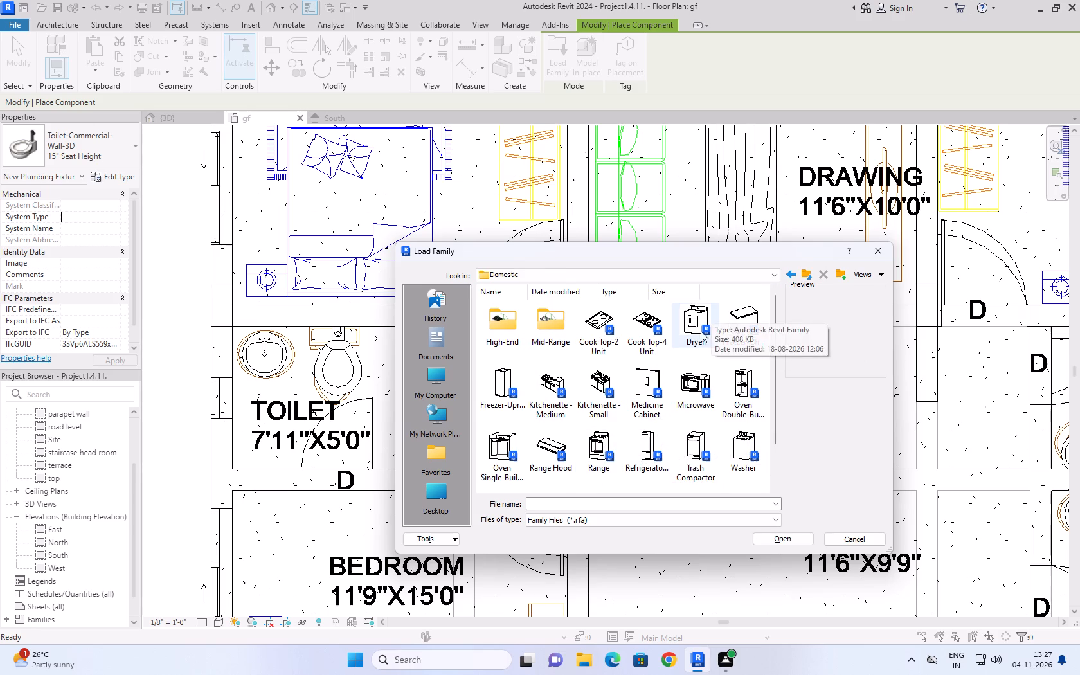
Preview the domestic appliance families and load Washer-Top_Load from the Mid-Range folder.
click(586, 395)
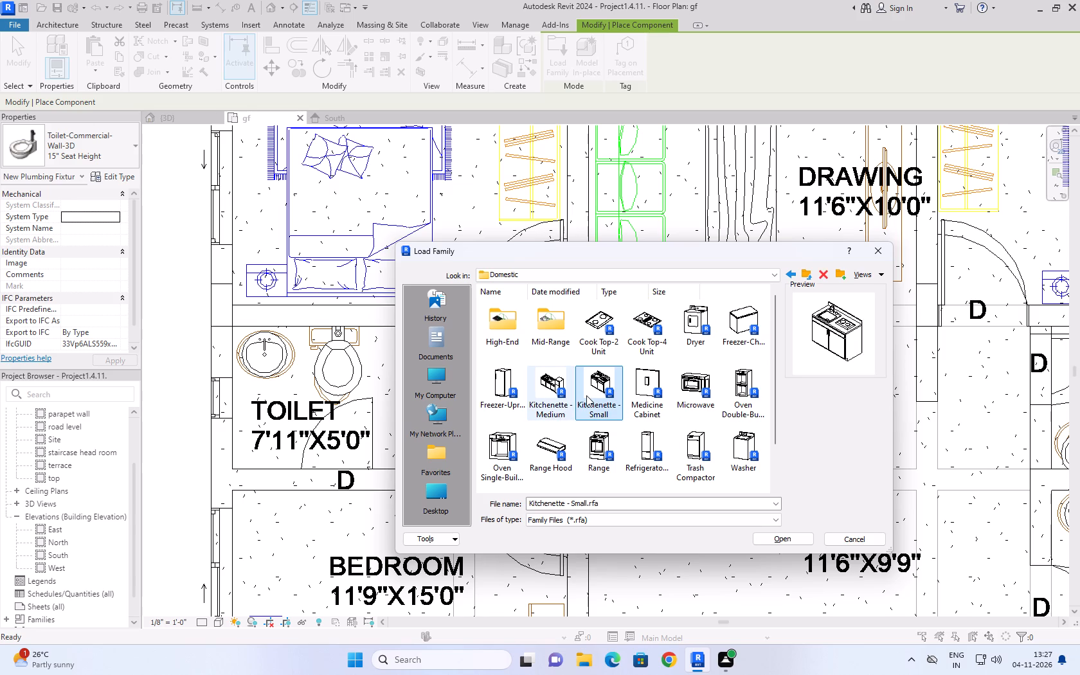
click(516, 399)
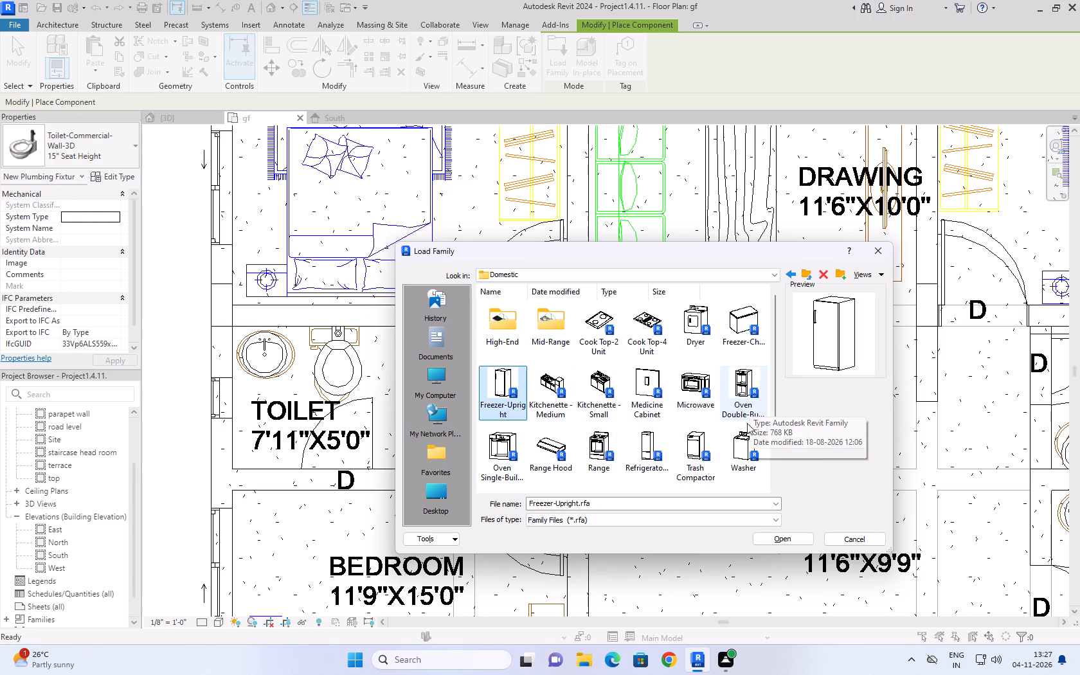
click(744, 447)
click(737, 392)
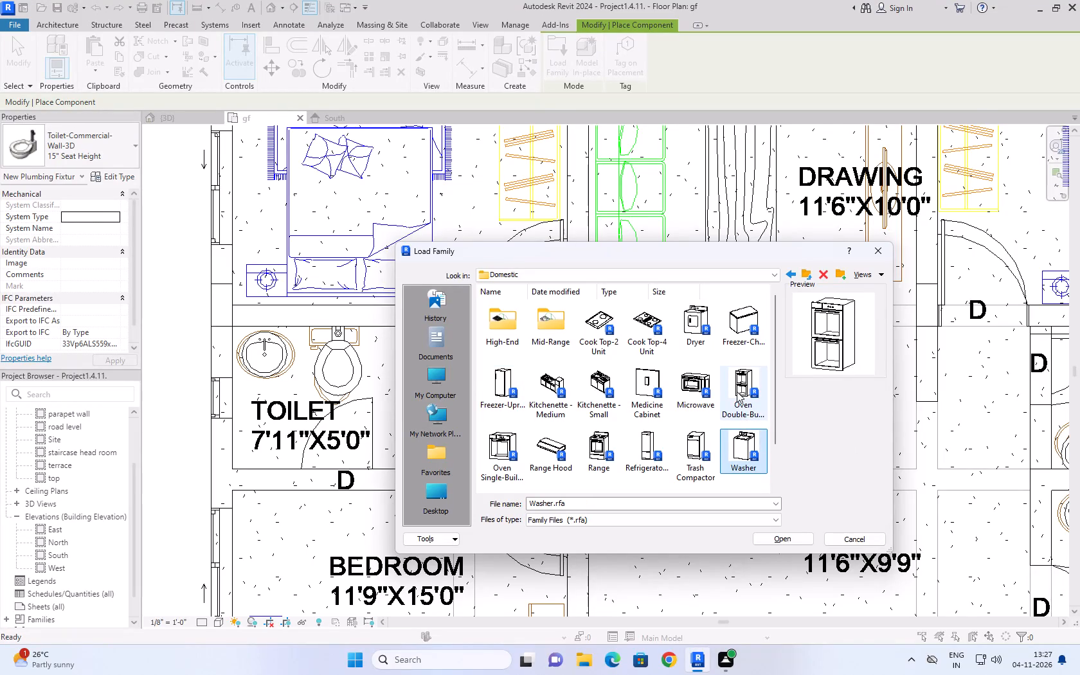
double_click(540, 318)
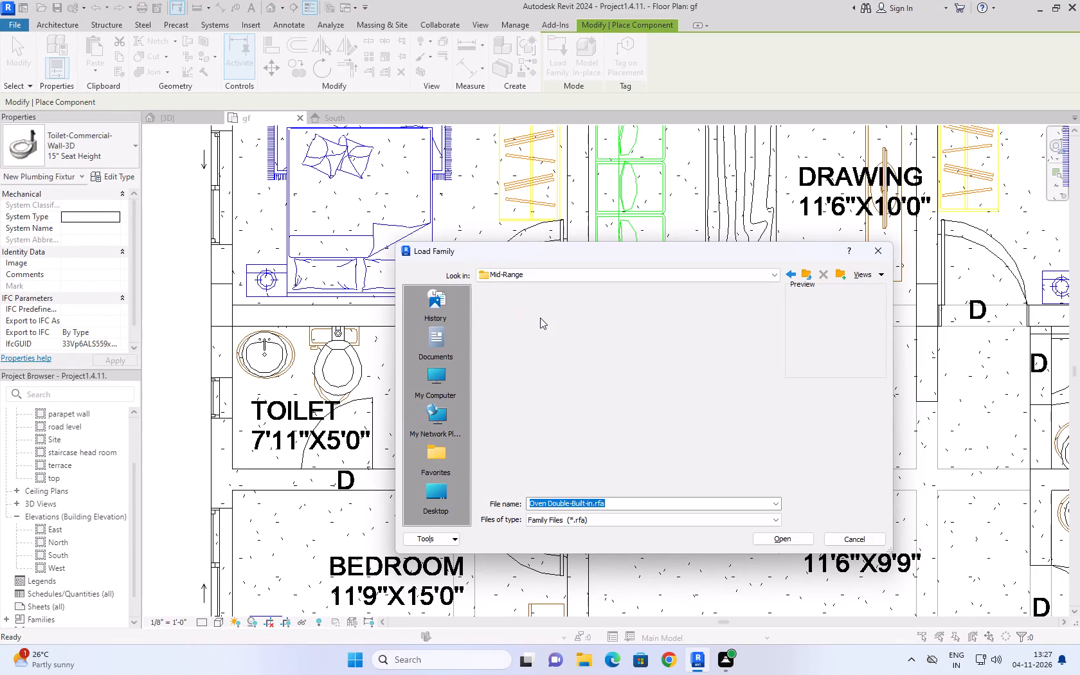
click(595, 446)
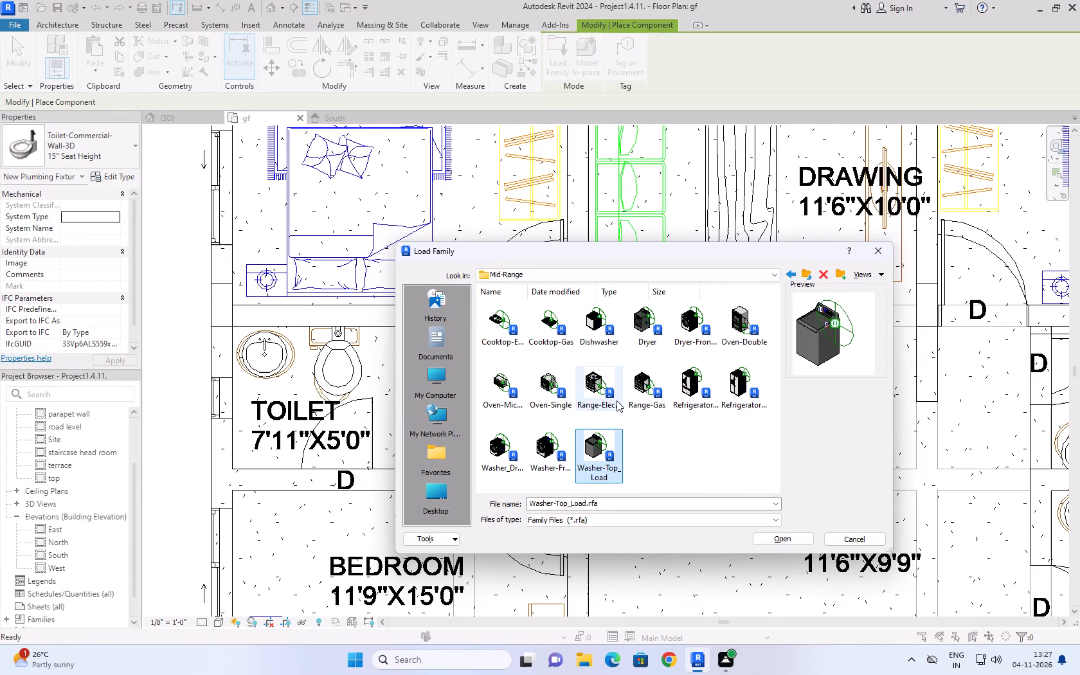
click(616, 388)
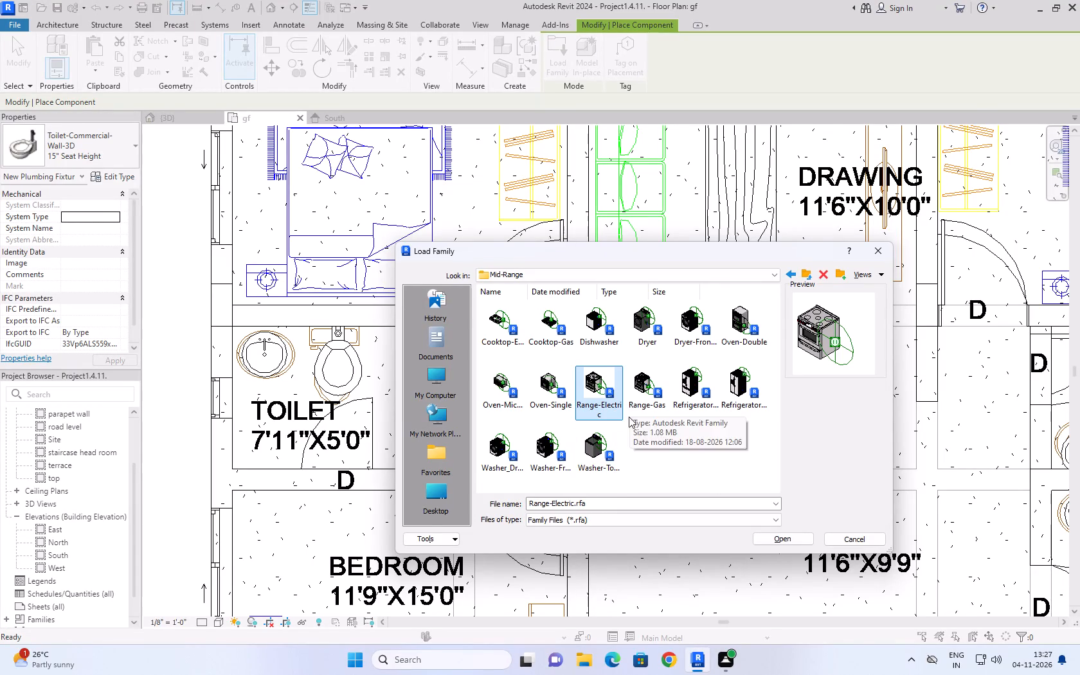
click(591, 462)
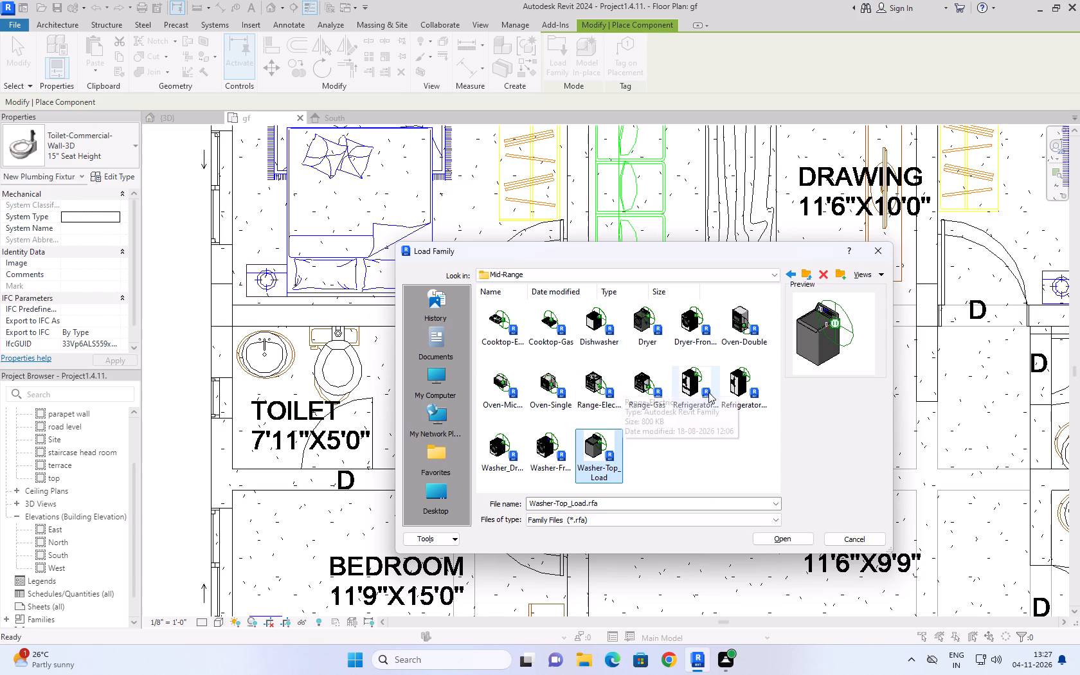
click(501, 442)
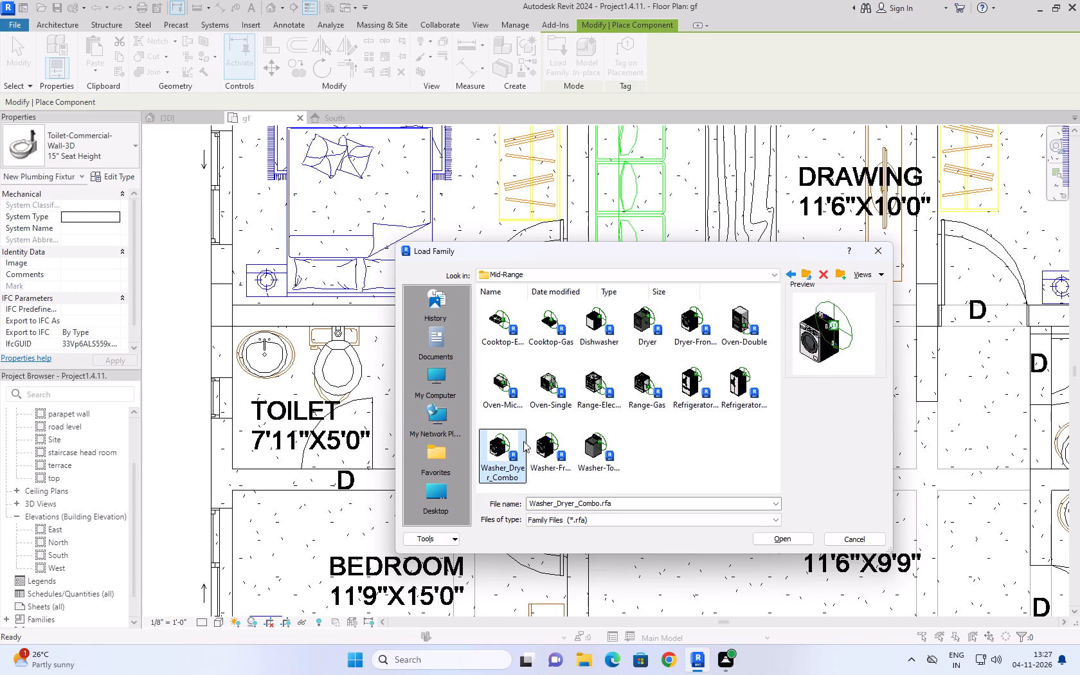
click(541, 453)
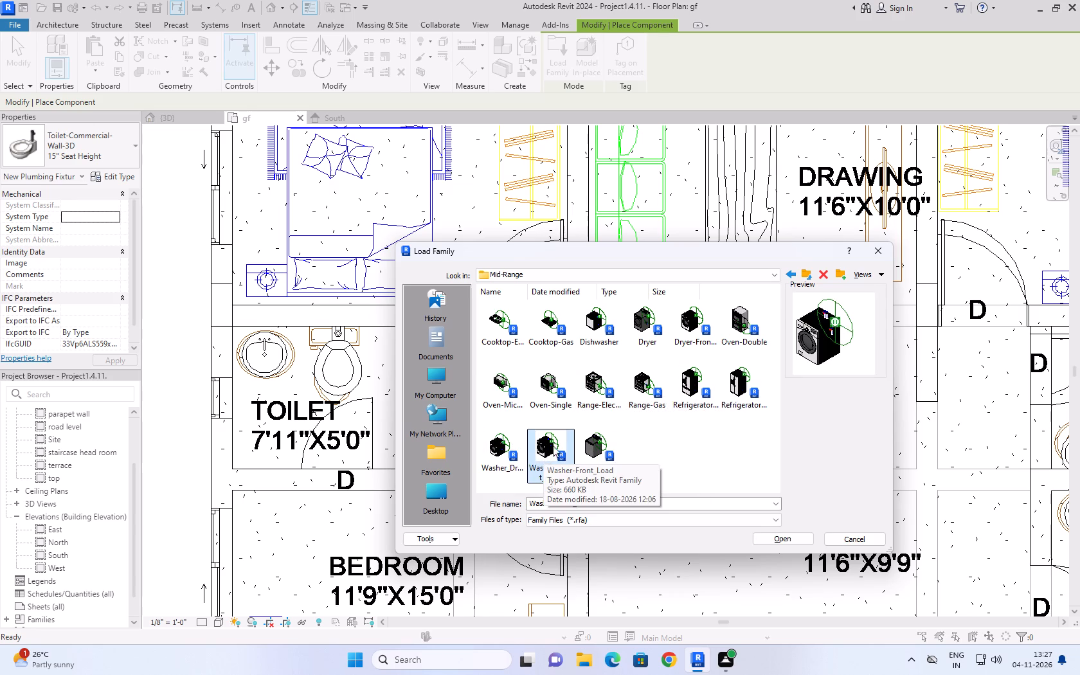
click(589, 433)
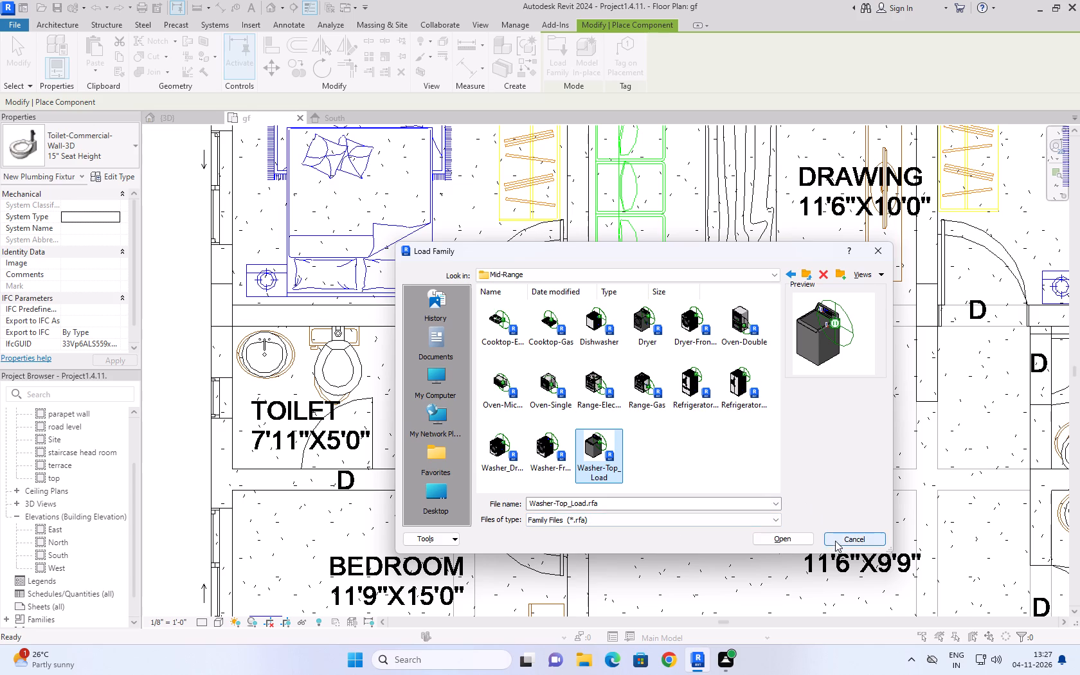
click(790, 535)
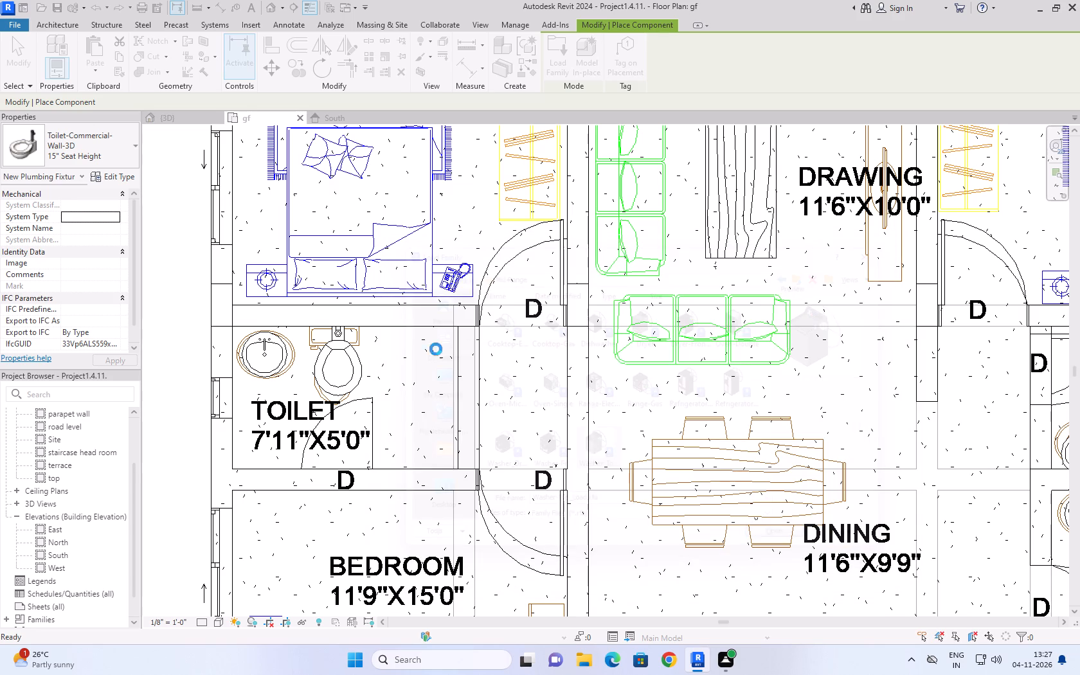
Place a 29" Washer-Top_Load in the 7'9"X4'0" utility on the gf plan, next to the existing washer.
scroll(566, 316, down, 7)
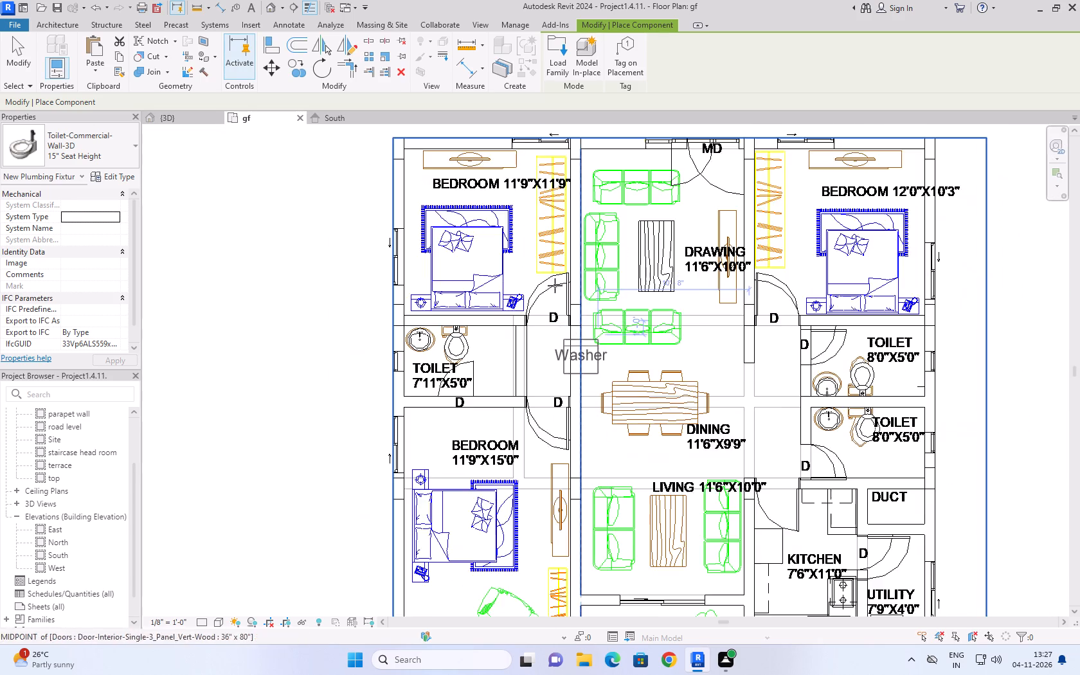
scroll(829, 555, up, 4)
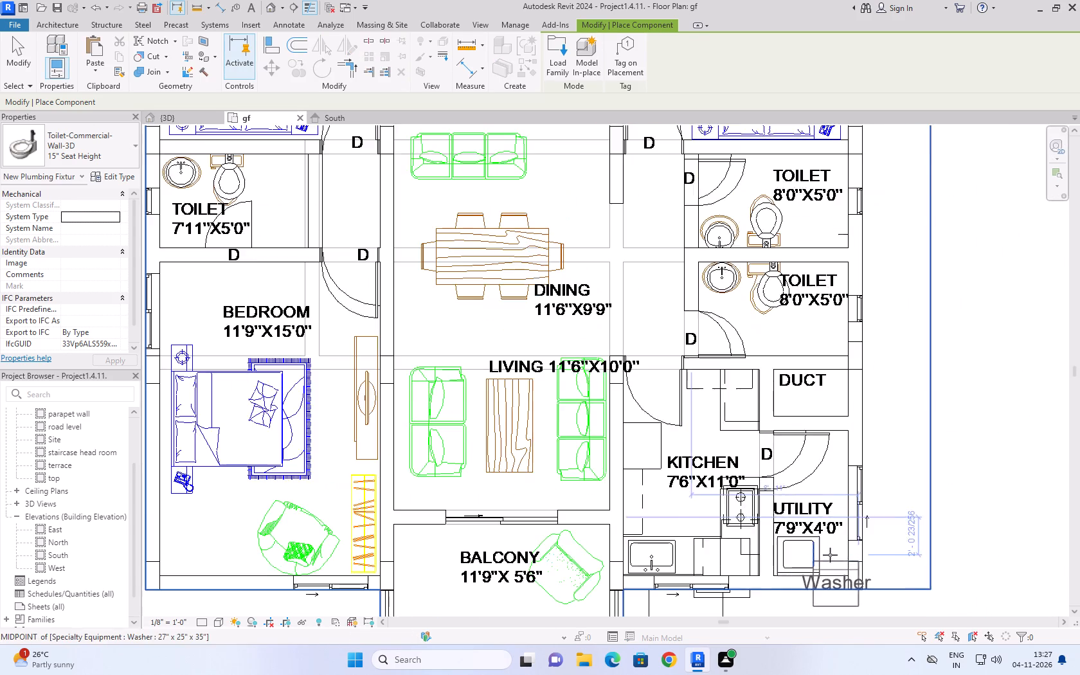
scroll(830, 555, up, 3)
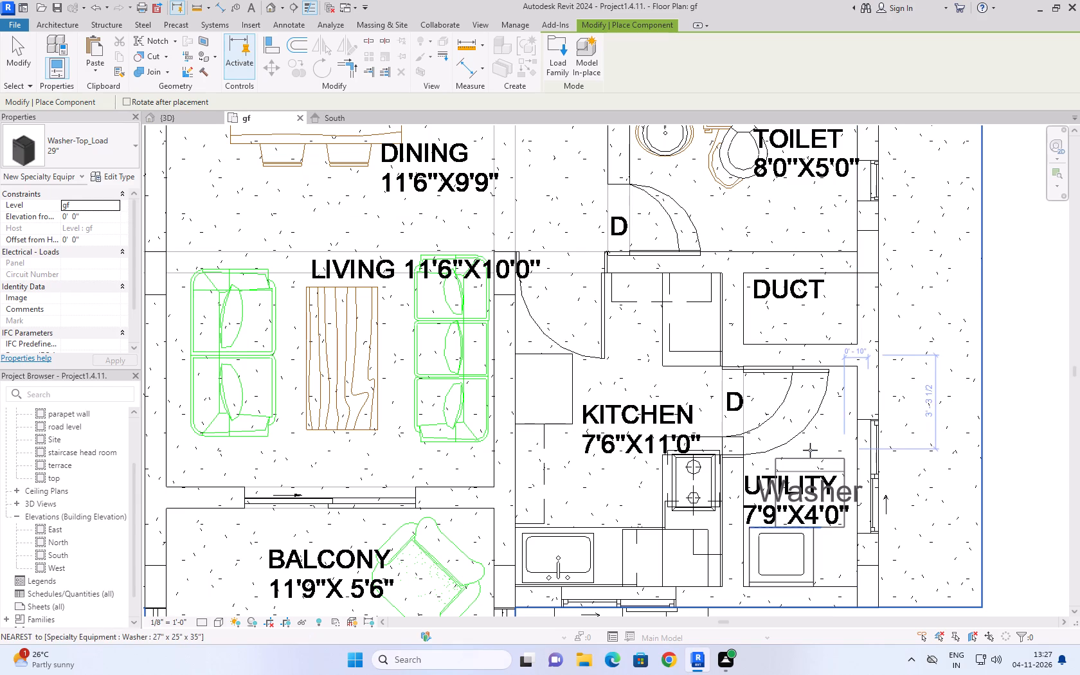
click(810, 450)
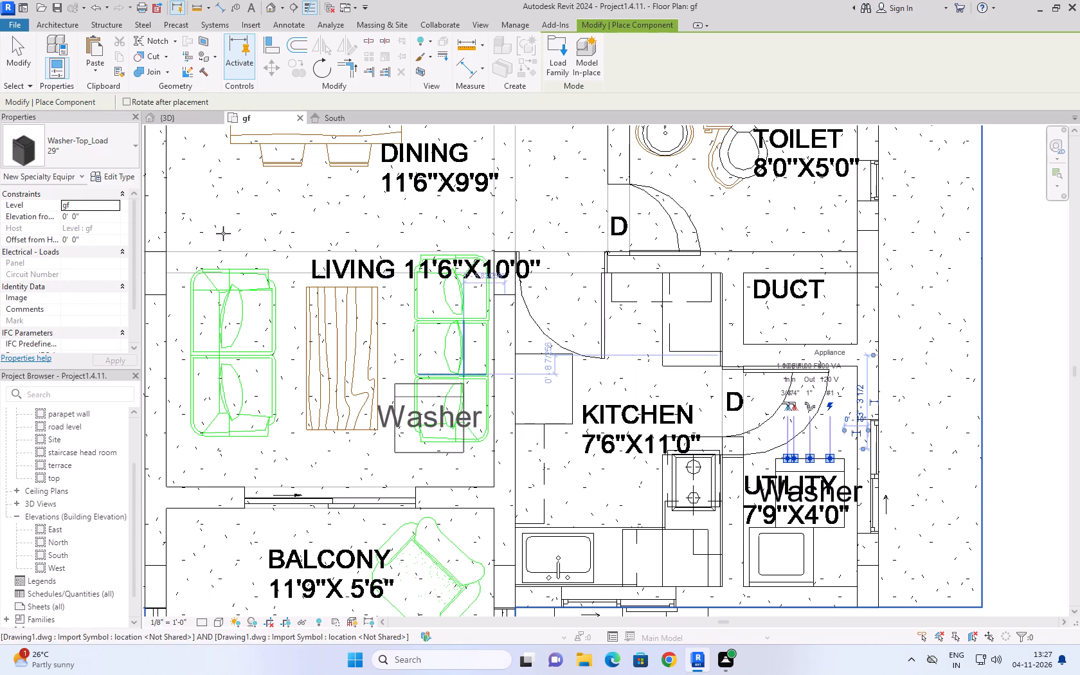
In the 3D view, delete the old 27" x 25" x 35" Washer from the utility.
click(164, 110)
click(165, 113)
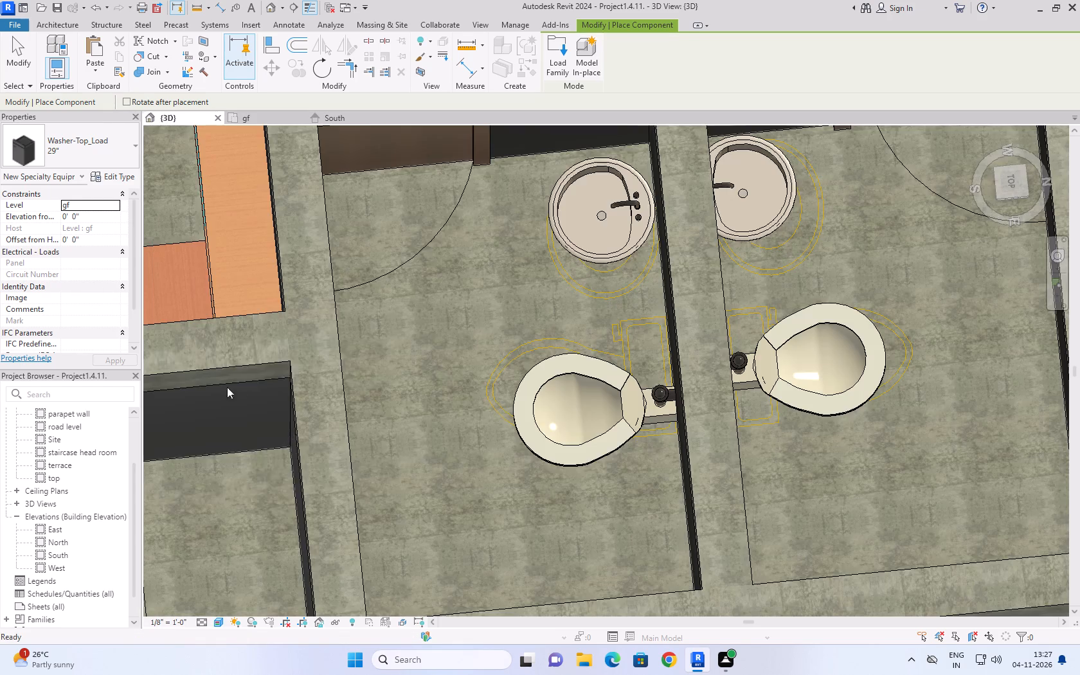
scroll(493, 409, down, 10)
click(0, 46)
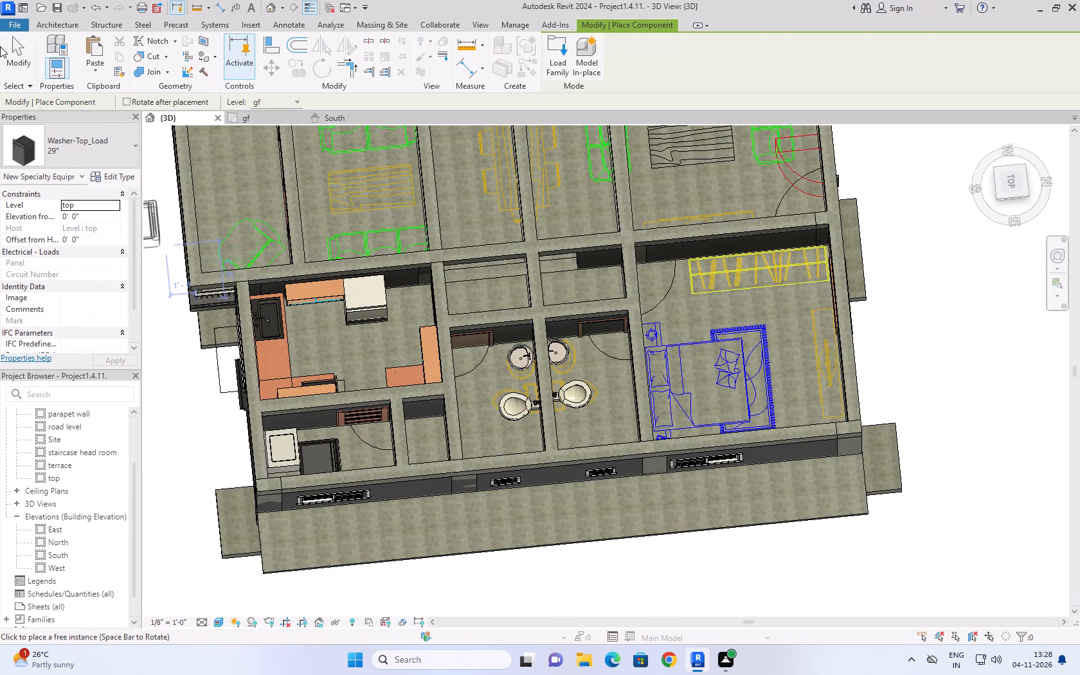
click(8, 51)
scroll(552, 336, down, 2)
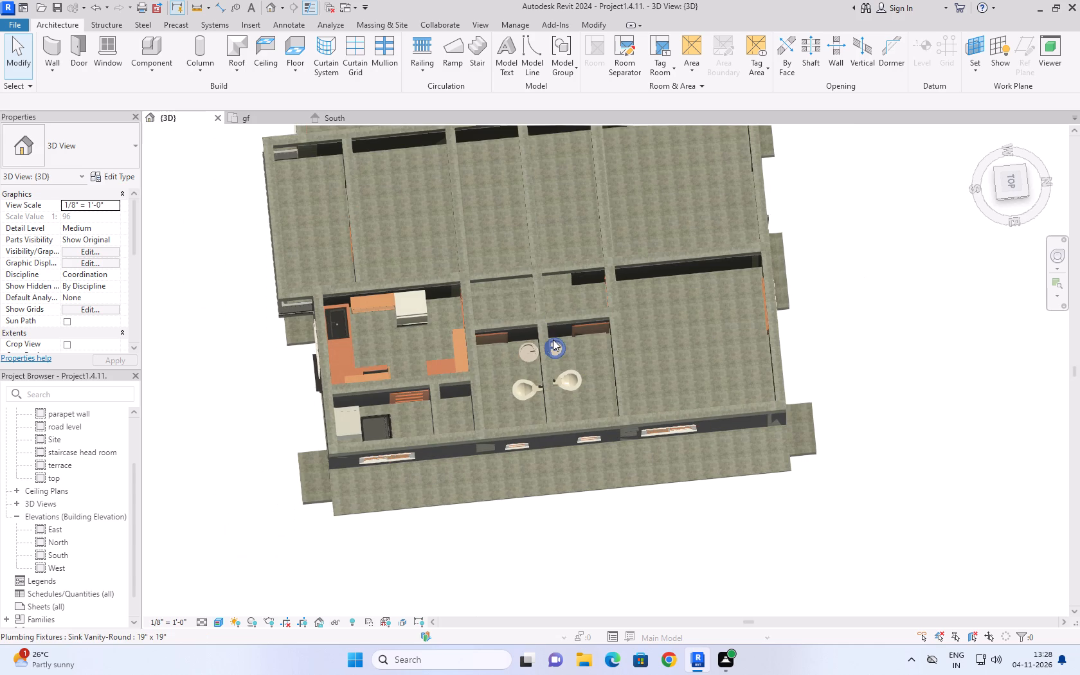
scroll(405, 440, up, 9)
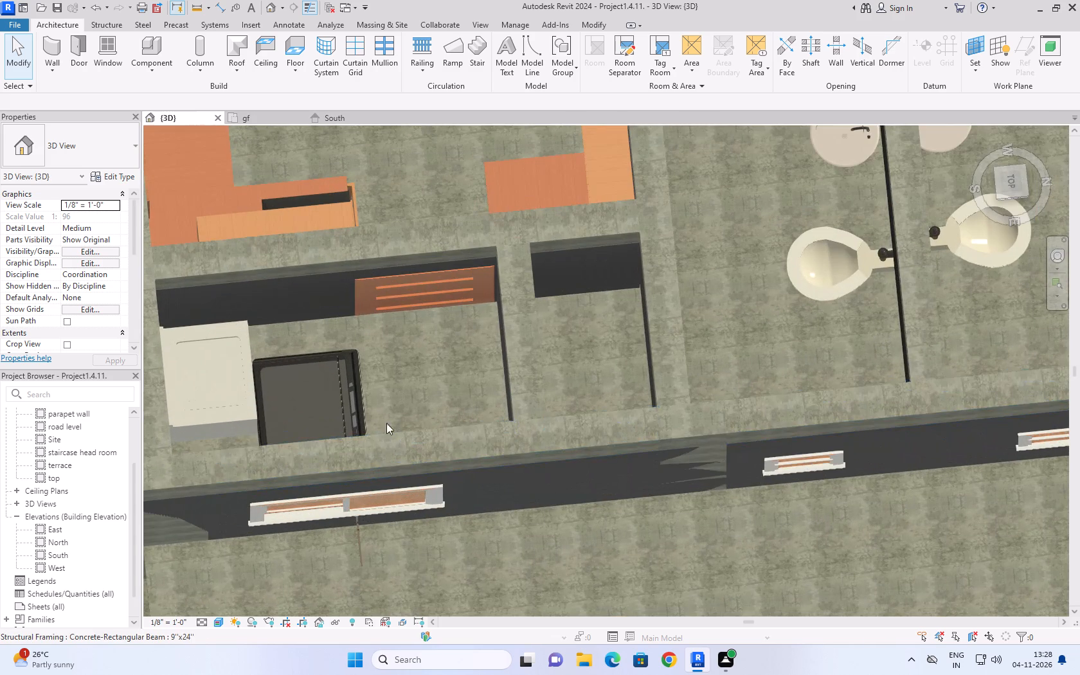
click(233, 334)
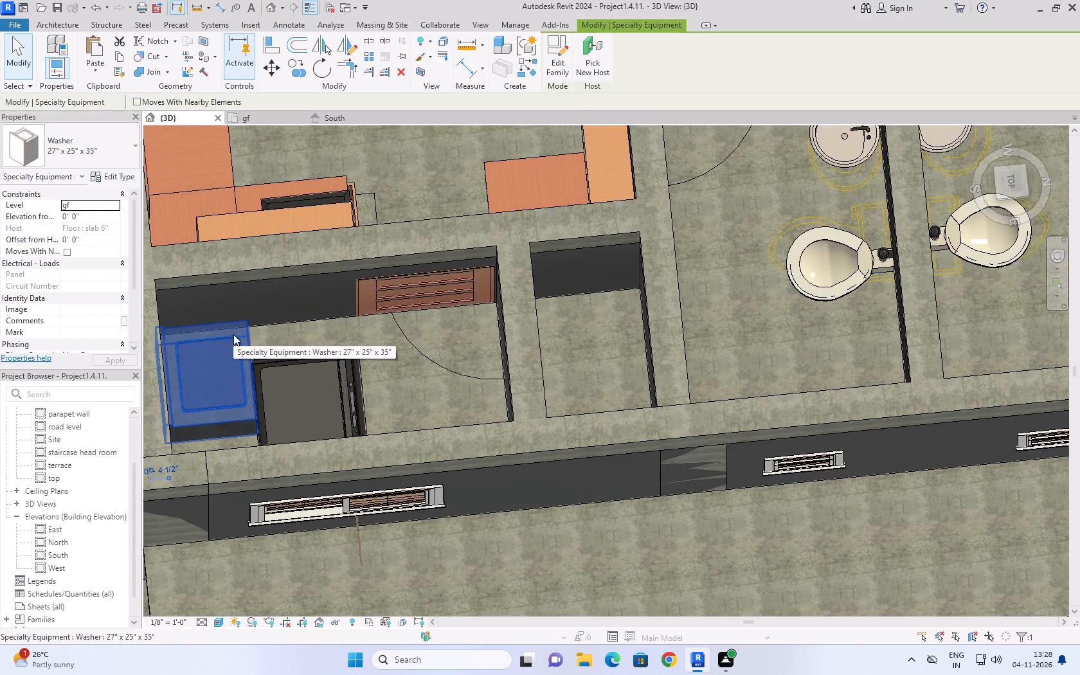
key(Delete)
Rotate the Washer-Top_Load in the utility by 180 degrees.
click(280, 363)
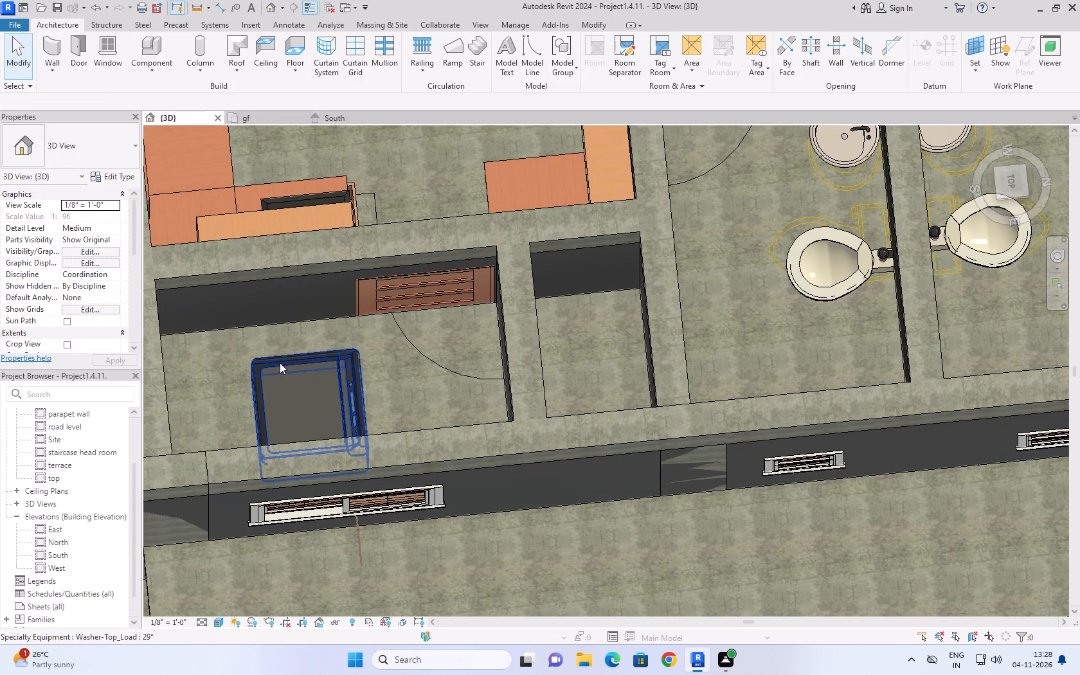
key(space)
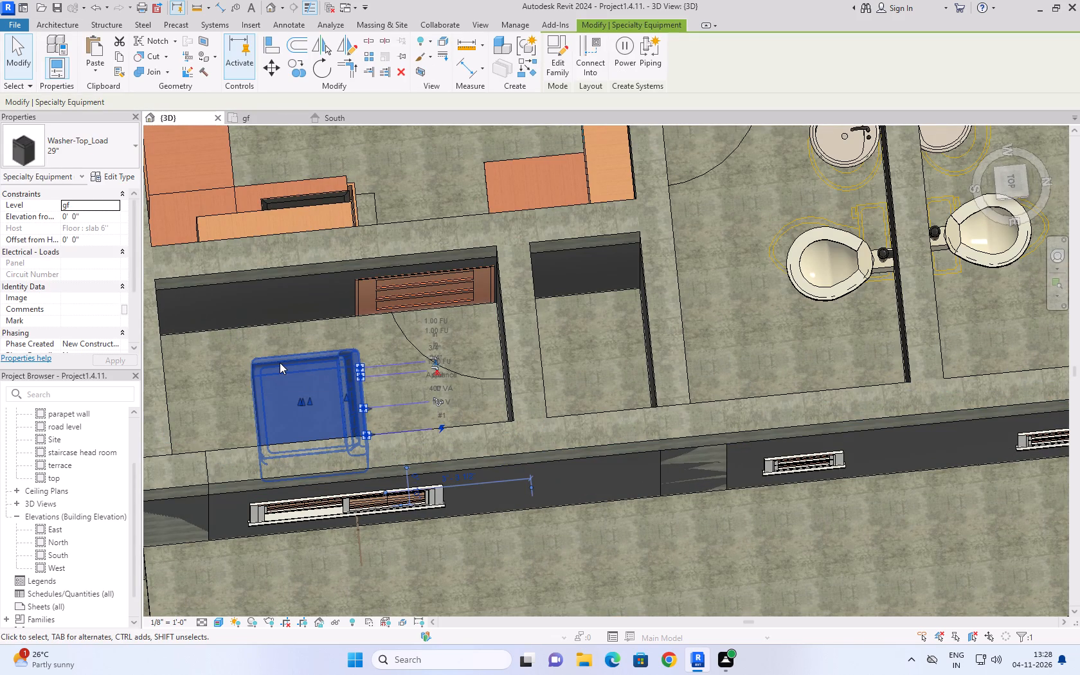
key(space)
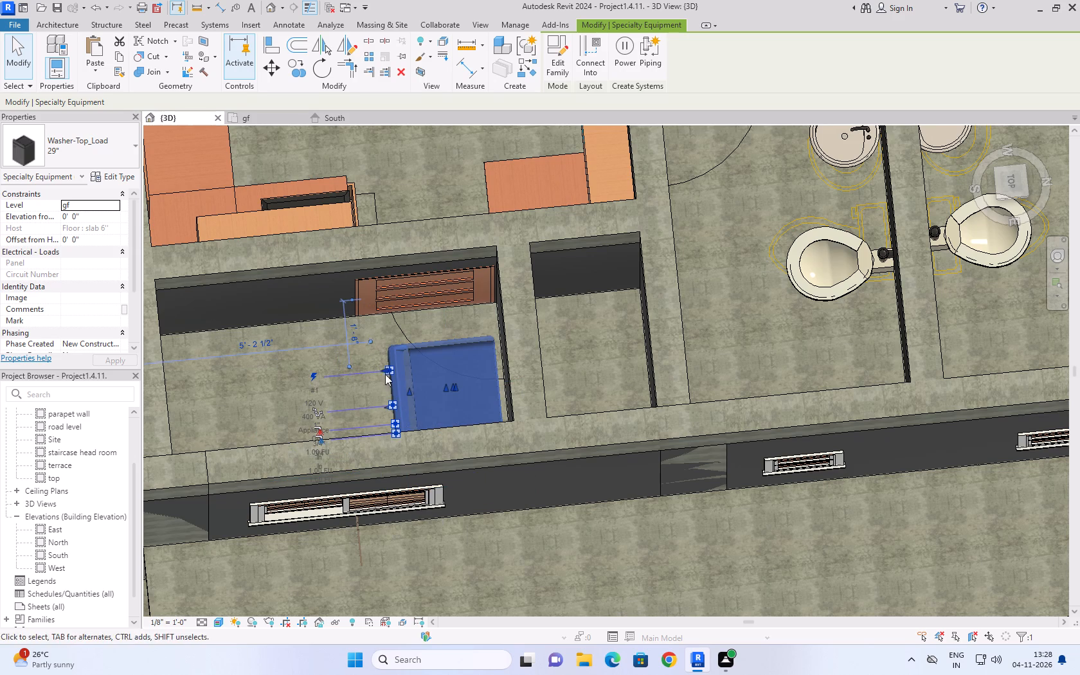
Move the Washer-Top_Load across the utility to the end opposite the door, beside the kitchen-side wall.
drag(410, 377, 359, 372)
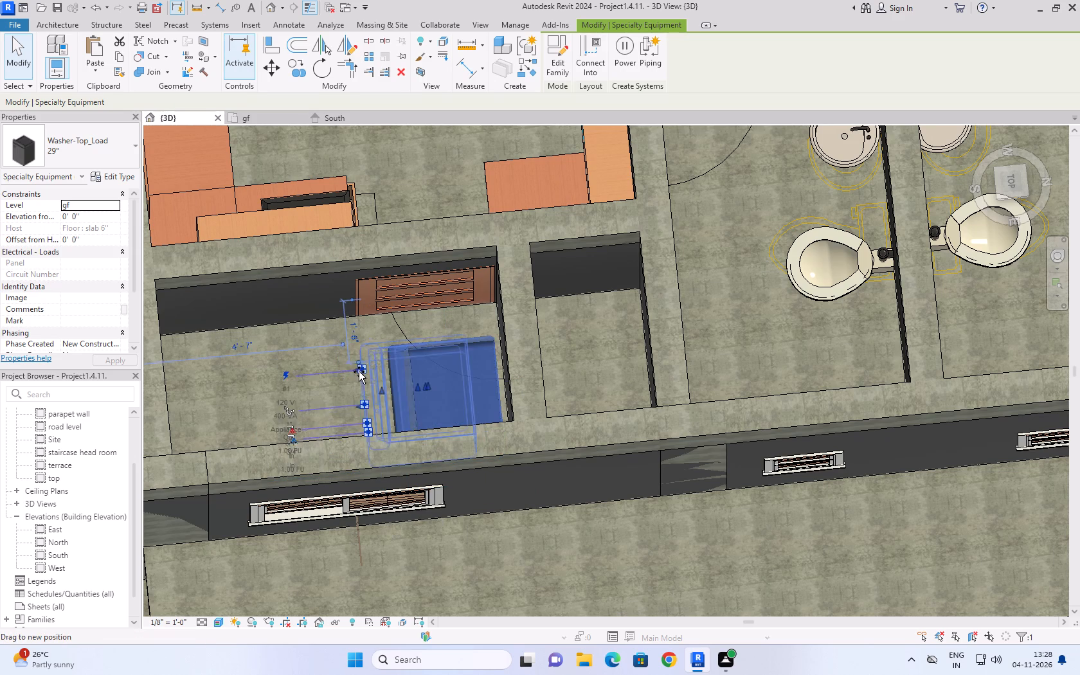
drag(359, 372, 186, 358)
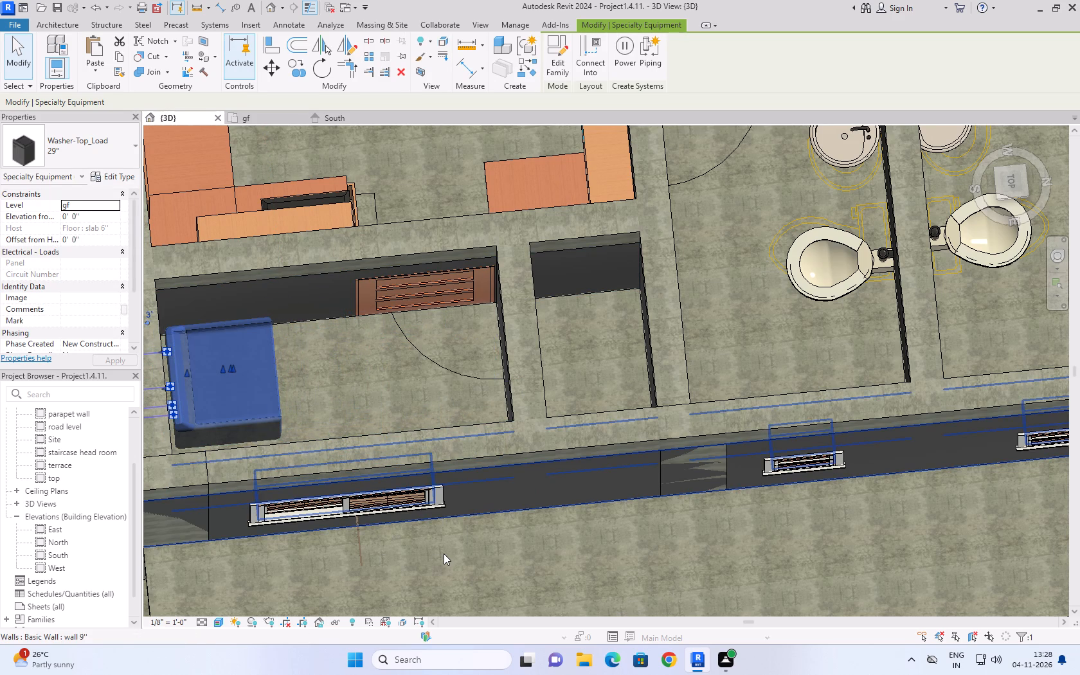
click(444, 553)
shift+middle_drag(526, 394, 466, 413)
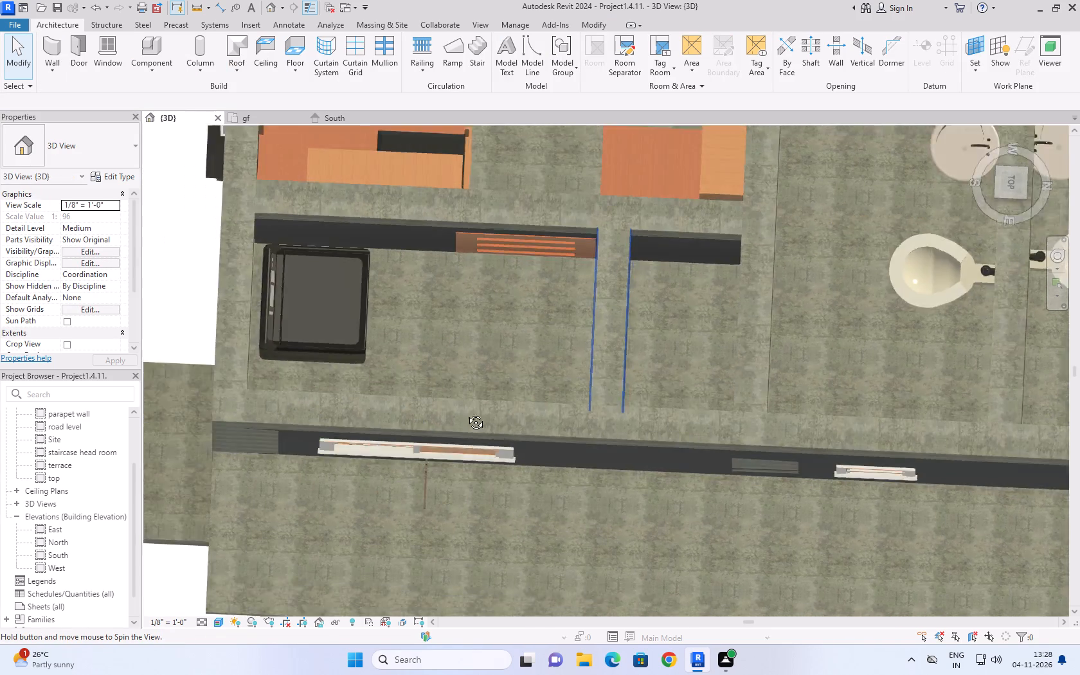
shift+middle_drag(466, 413, 413, 390)
shift+middle_drag(780, 433, 742, 437)
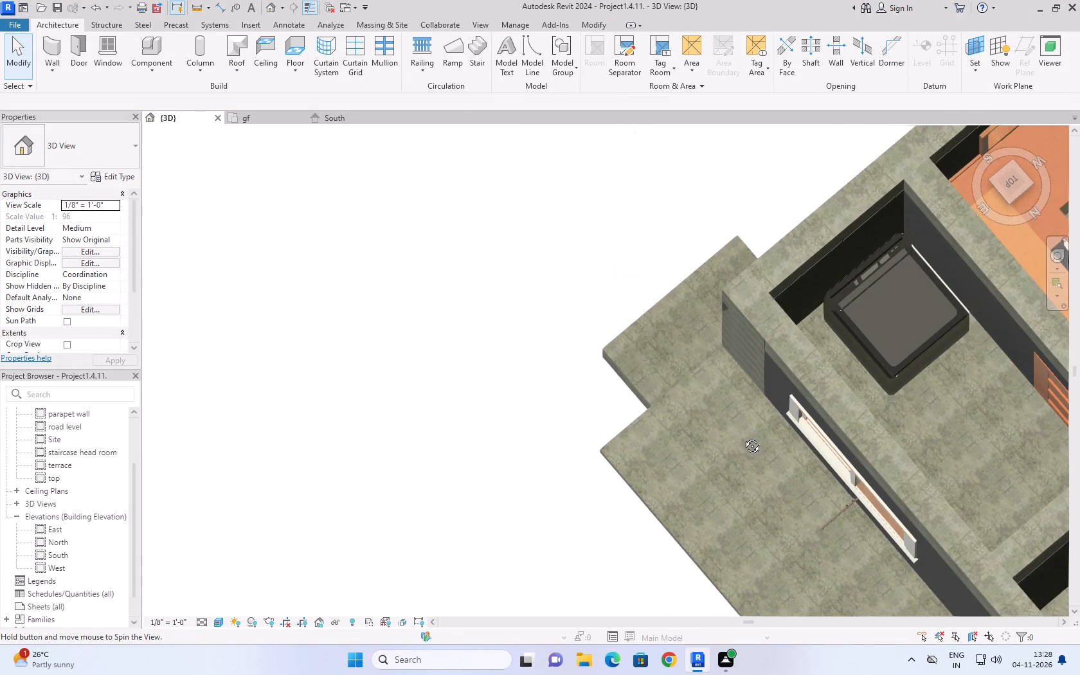
shift+middle_drag(742, 437, 740, 436)
On the gf plan, nudge the Washer-Top_Load slightly away from the utility's kitchen-side and south walls.
click(248, 118)
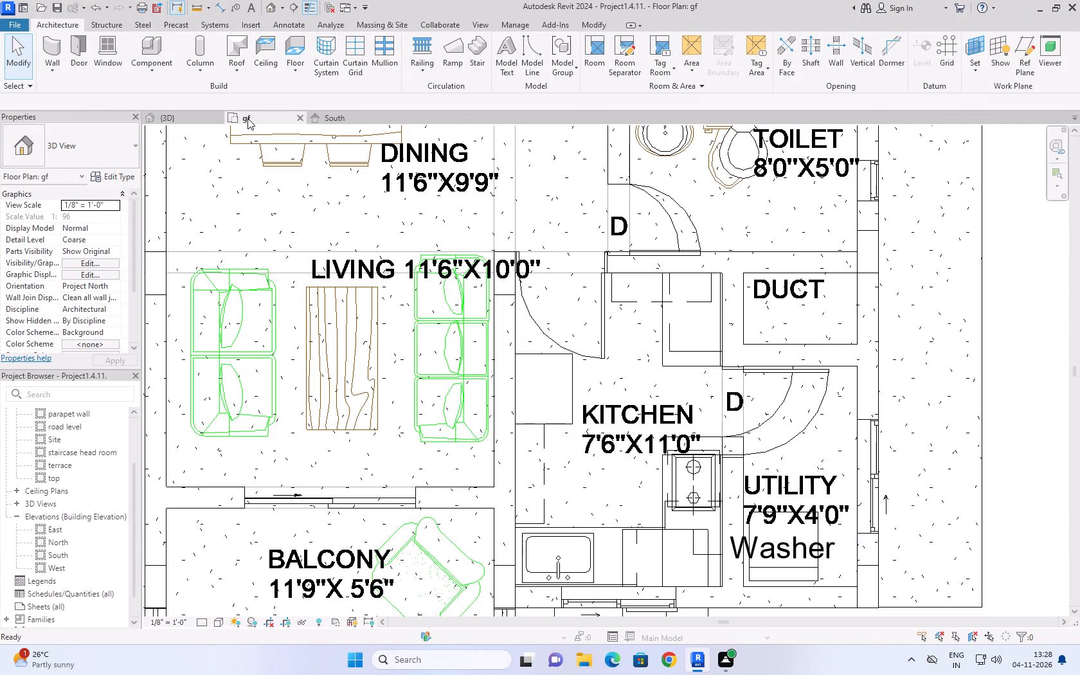
scroll(494, 226, down, 2)
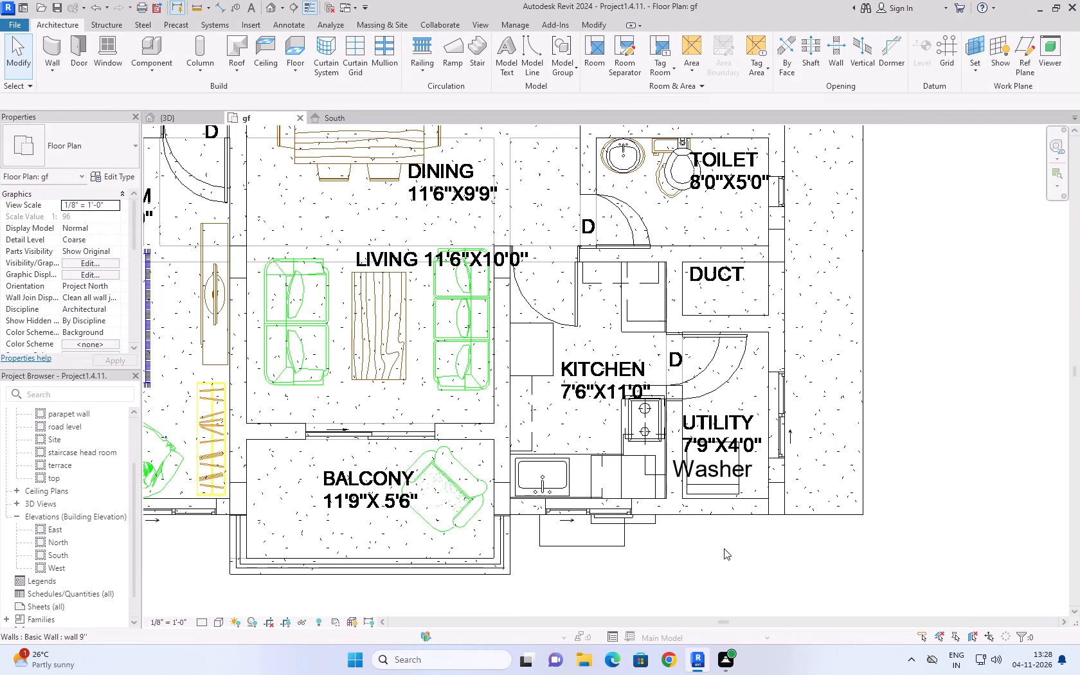
click(724, 548)
click(733, 485)
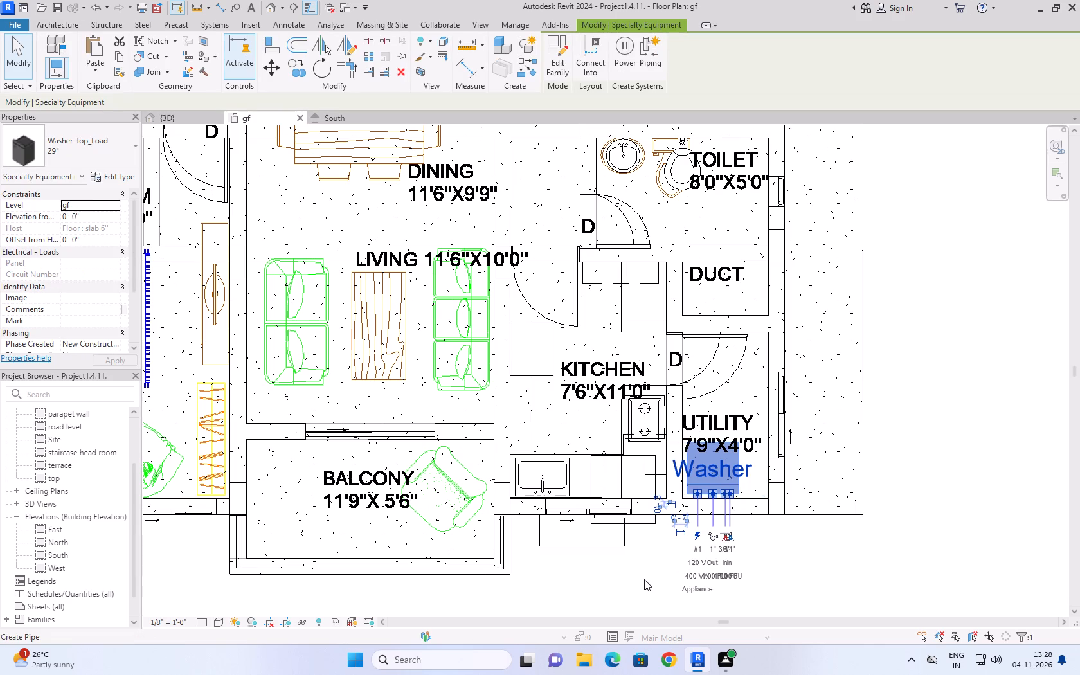
key(Right)
key(Right)
key(Up)
key(Down)
key(Left)
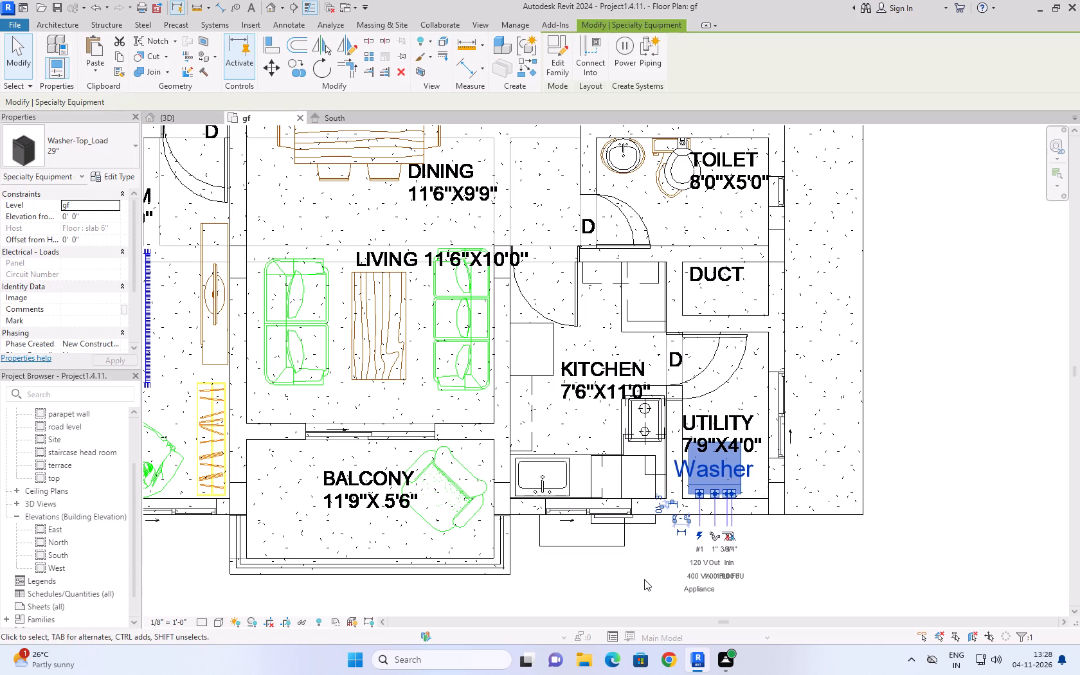
key(Up)
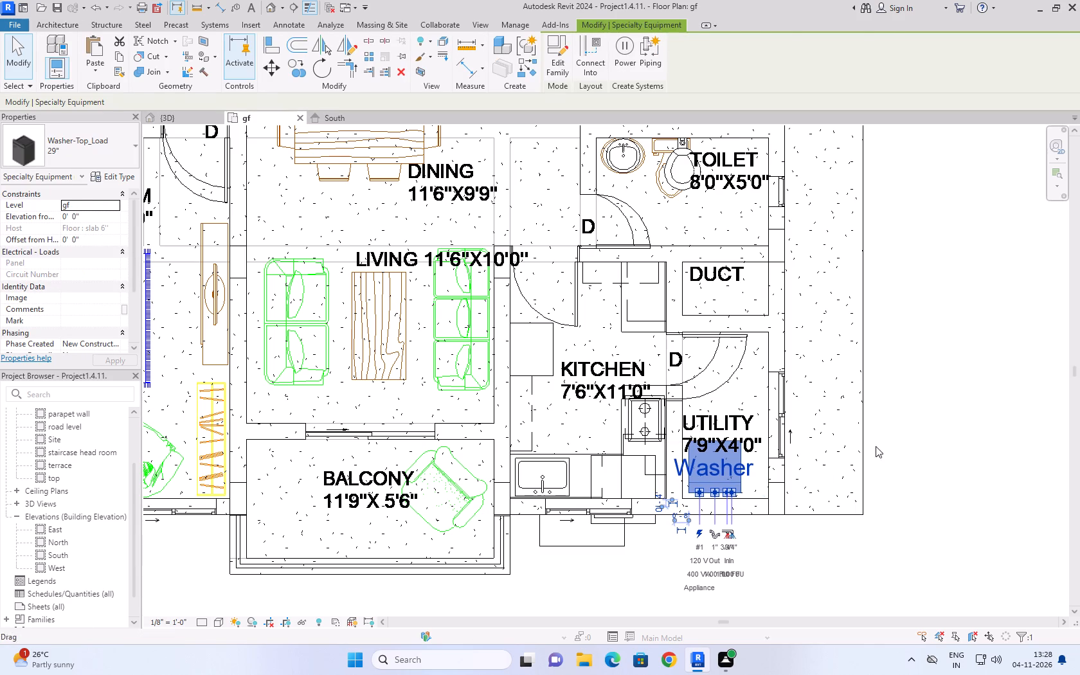
click(937, 368)
click(159, 116)
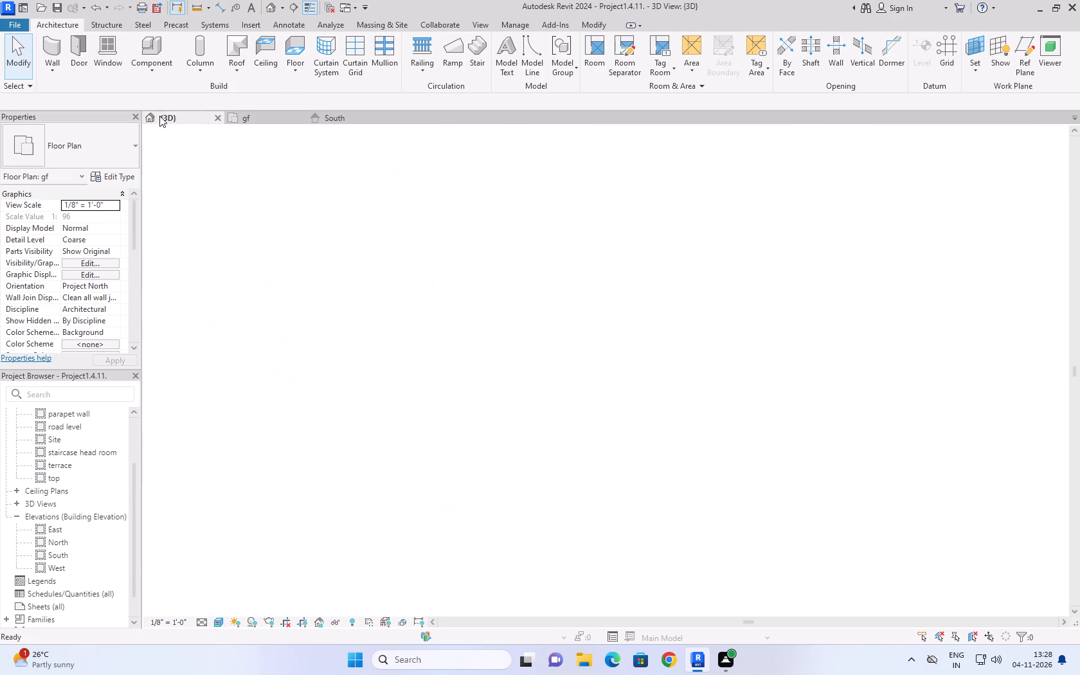
scroll(425, 312, down, 6)
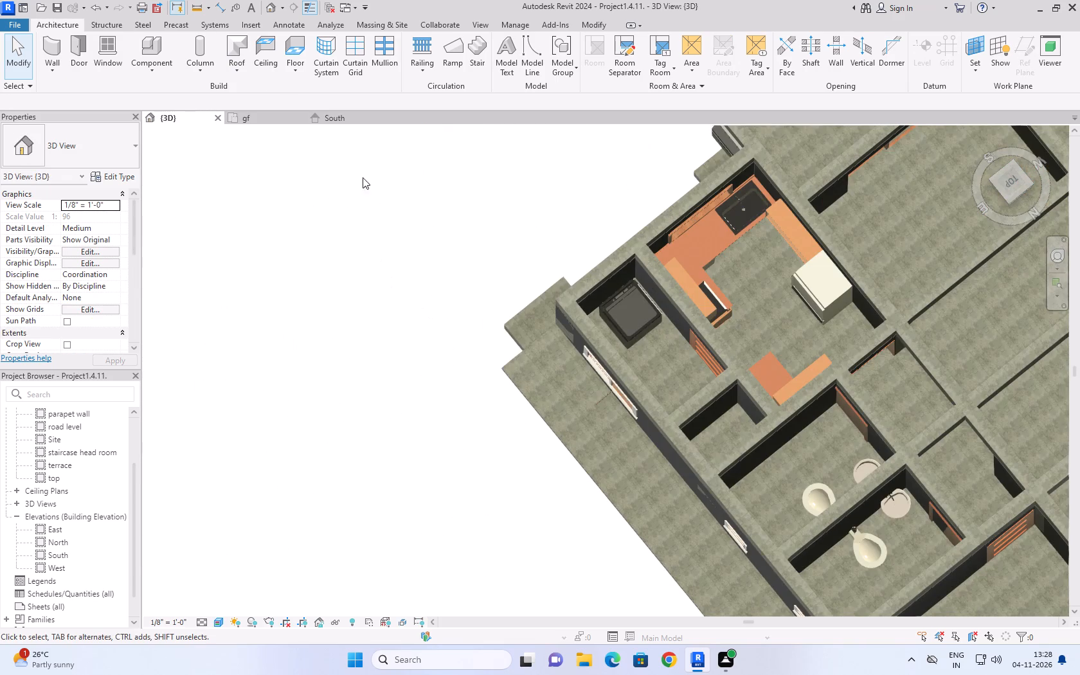
In the South elevation, delete the 36" x 38" Range-4 Burner from the kitchen.
click(345, 124)
click(422, 475)
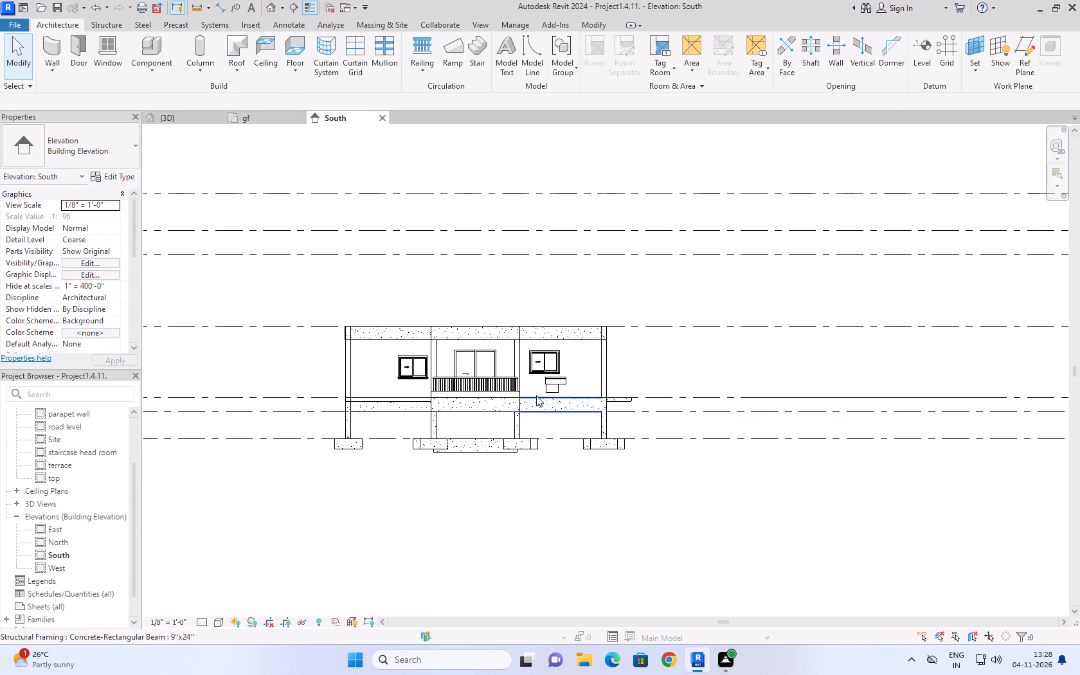
click(548, 386)
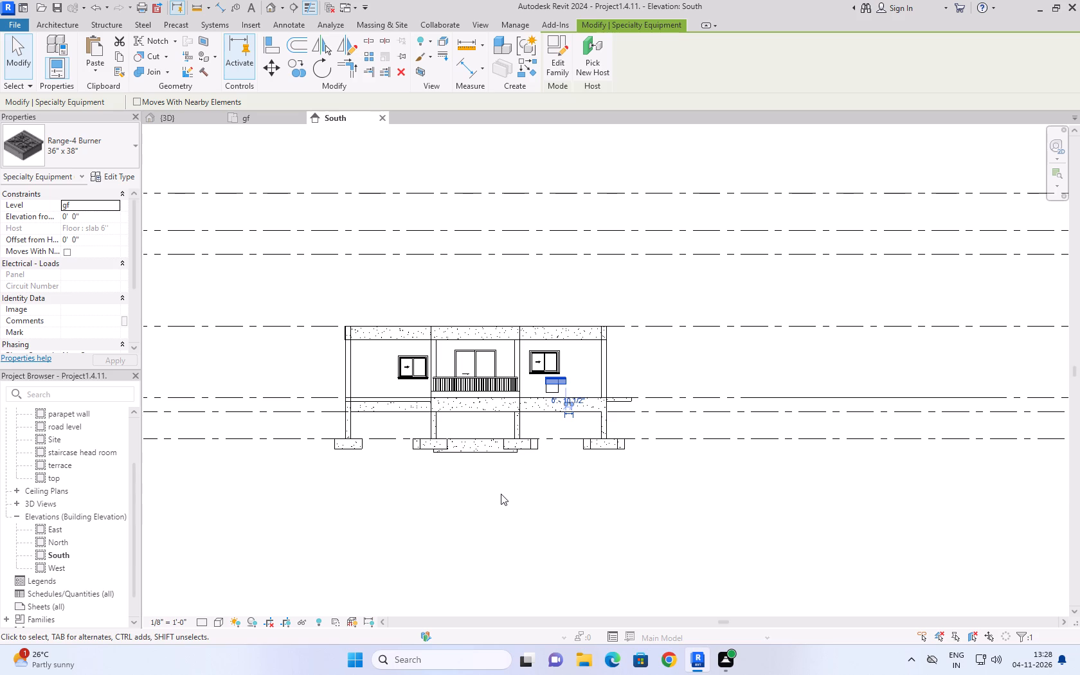
key(Delete)
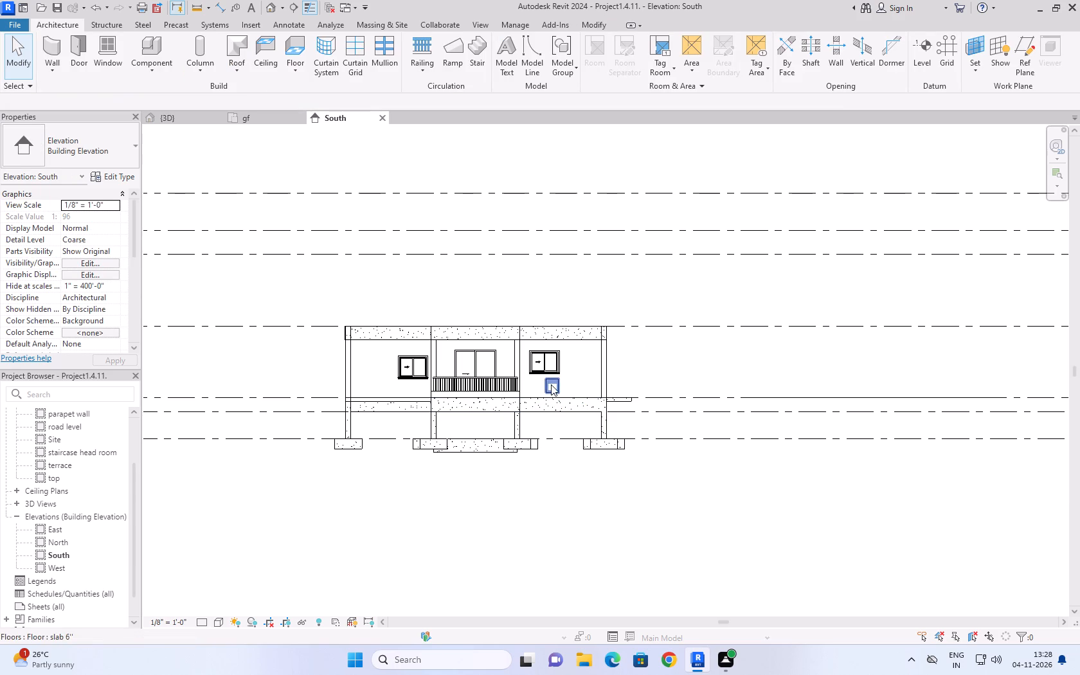
In the South elevation, raise the Oven Single-Built-in to an elevation of about 3' 4" above the gf level.
click(551, 384)
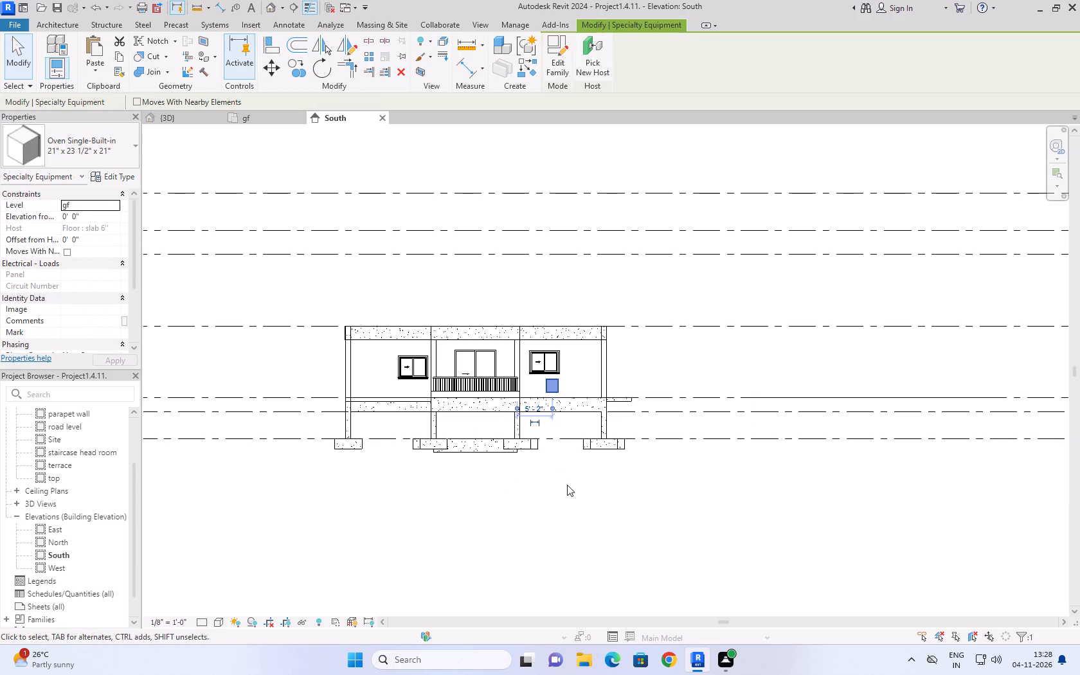
key(Up)
key(Up)
key(Up)
key(Up)
key(Up)
key(Up)
key(Up)
key(Up)
key(Up)
key(Up)
key(Up)
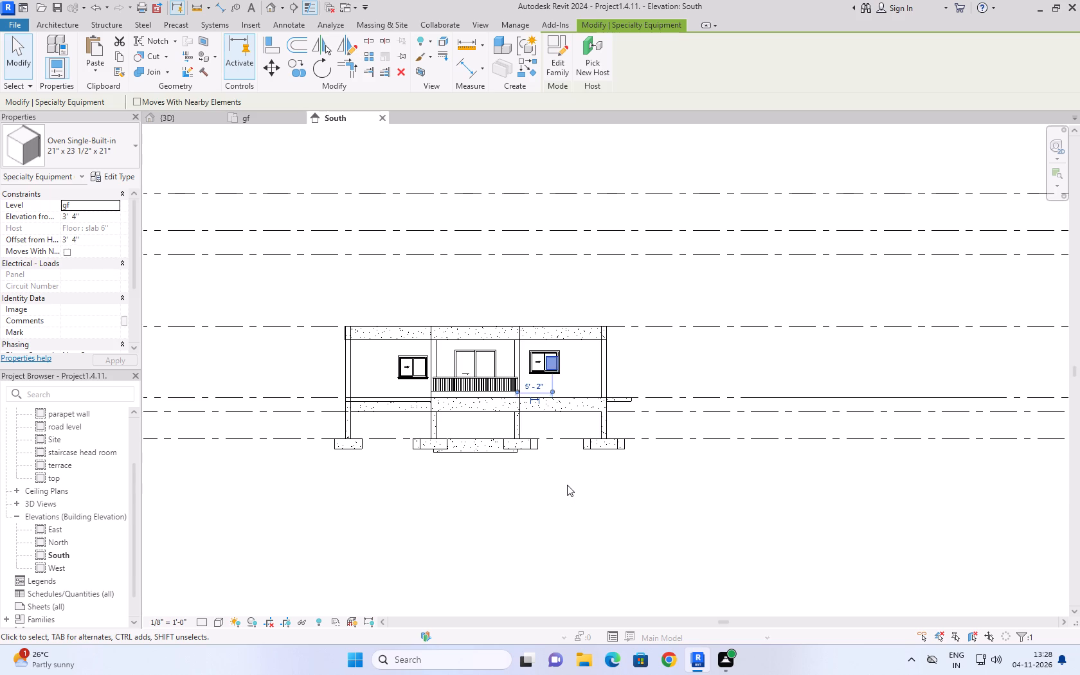
key(Down)
In the 3D view, shift the built-in oven slightly toward the sink and forward from the window wall over the kitchen counter.
click(188, 122)
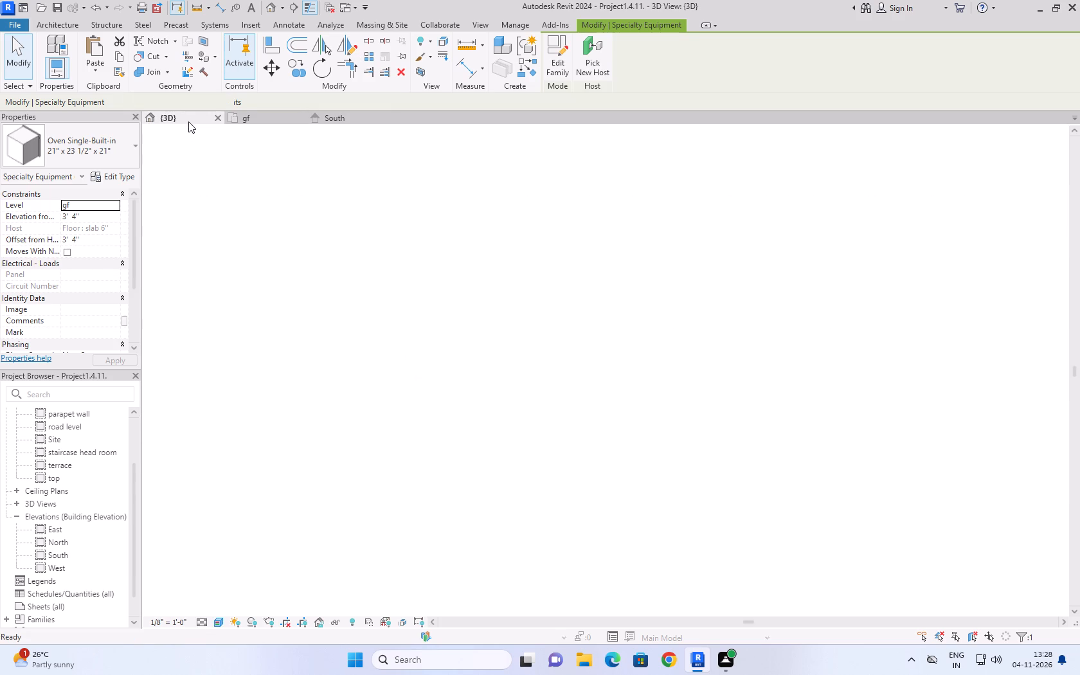
key(Up)
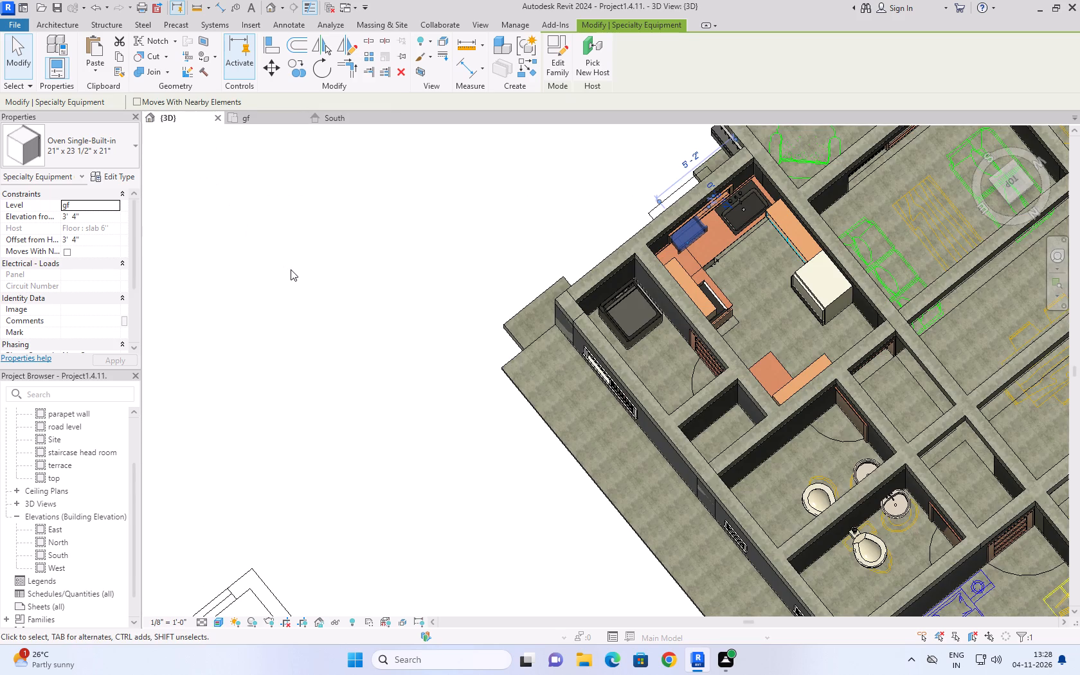
key(Right)
key(Right)
key(Right)
key(Right)
key(Right)
key(Down)
key(Down)
key(Down)
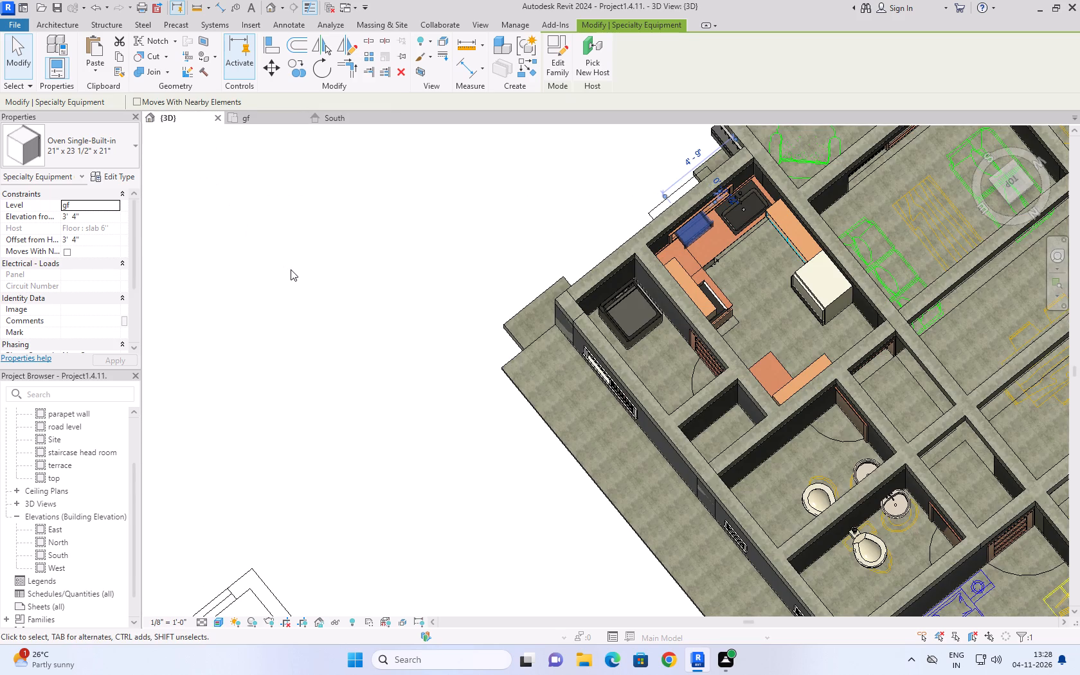
key(Down)
key(Down)
key(Down)
key(Down)
key(Down)
key(Down)
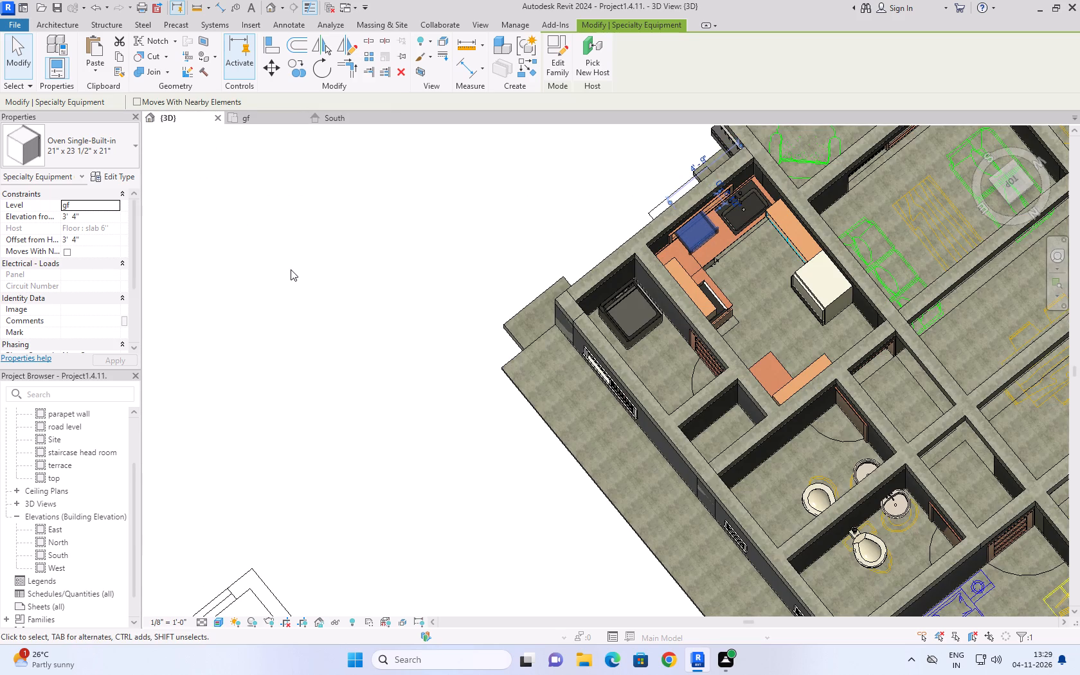
key(Down)
key(Down)
key(Down)
key(Down)
key(Down)
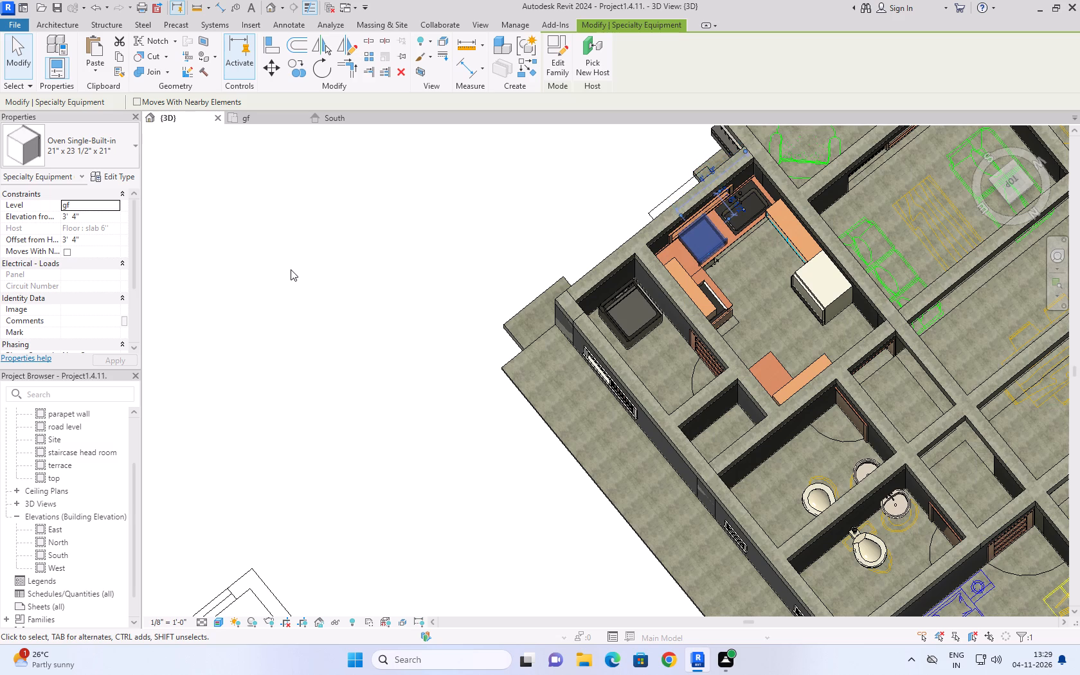
Move the built-in oven into the counter corner beside the wall cabinet, about 6'-7" from the sink-side wall.
key(Left)
key(Left)
key(Left)
key(Left)
key(Left)
key(Left)
key(Left)
key(Left)
key(Left)
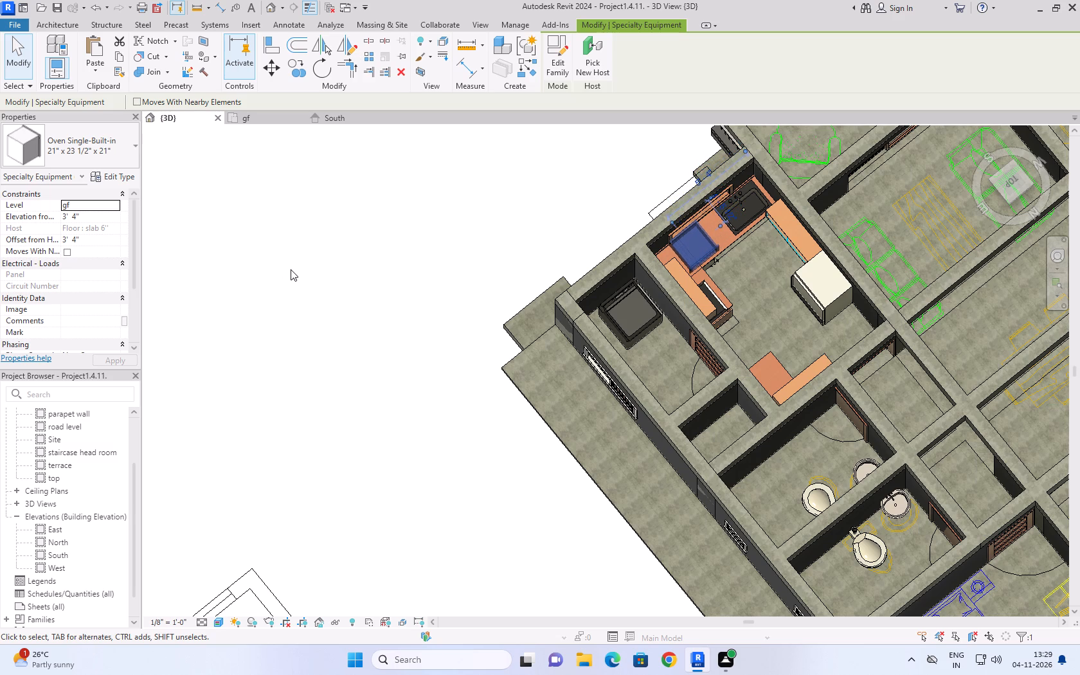
key(Left)
key(Left)
key(Down)
key(Down)
key(Down)
key(Left)
key(Left)
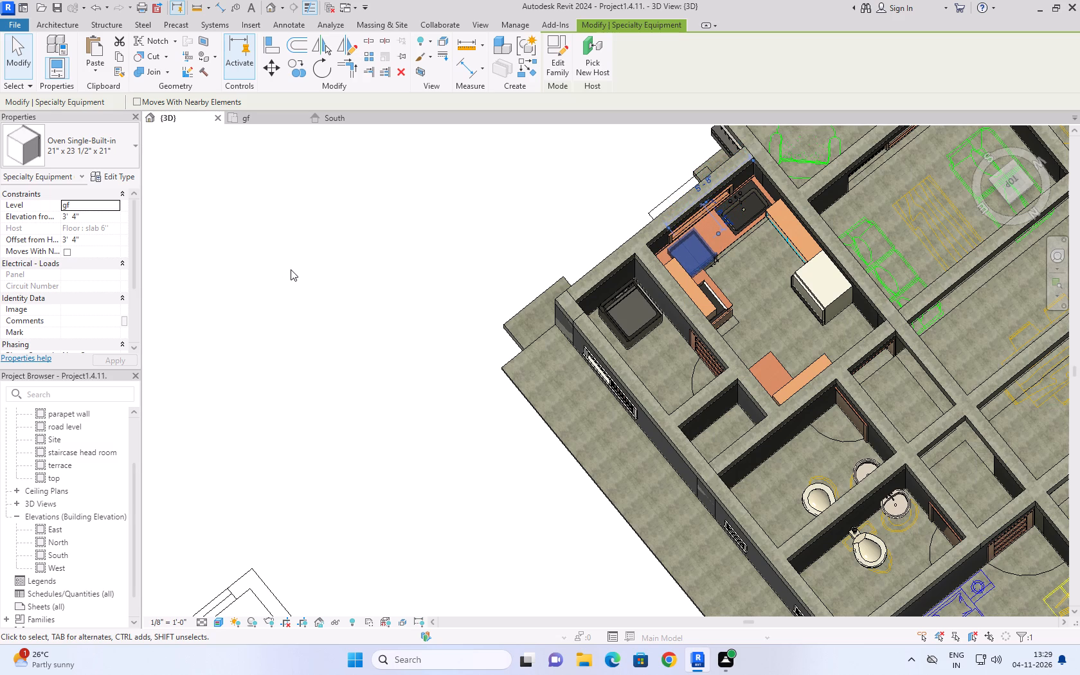
key(Left)
key(Left)
key(Left)
key(Left)
key(Left)
key(Left)
key(Left)
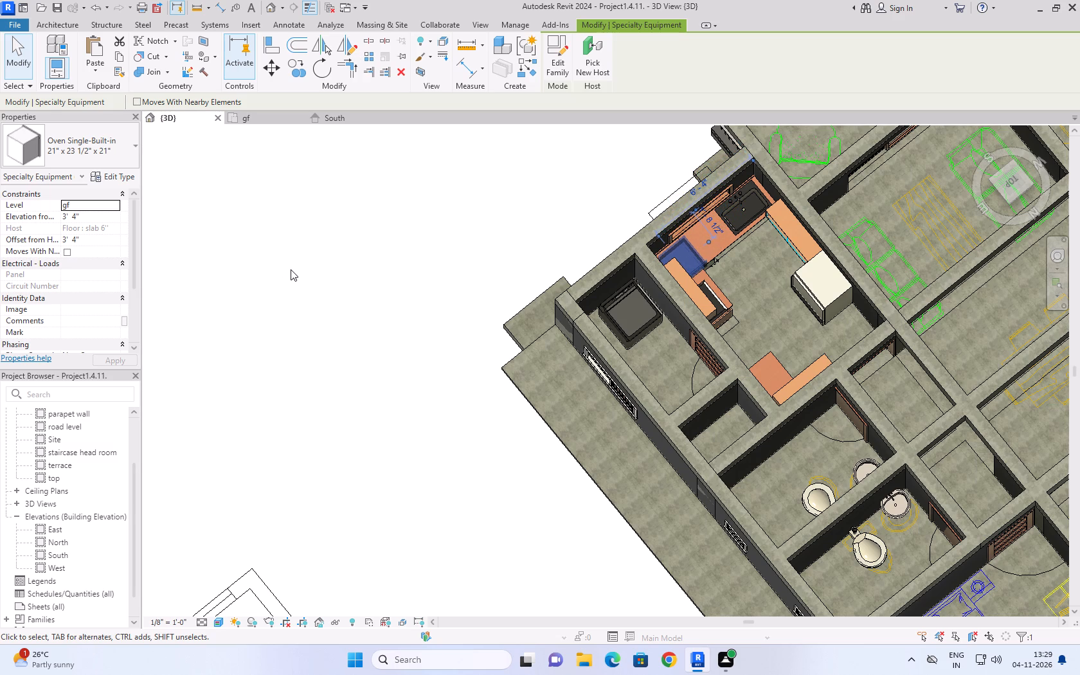
key(Left)
key(Left)
key(Up)
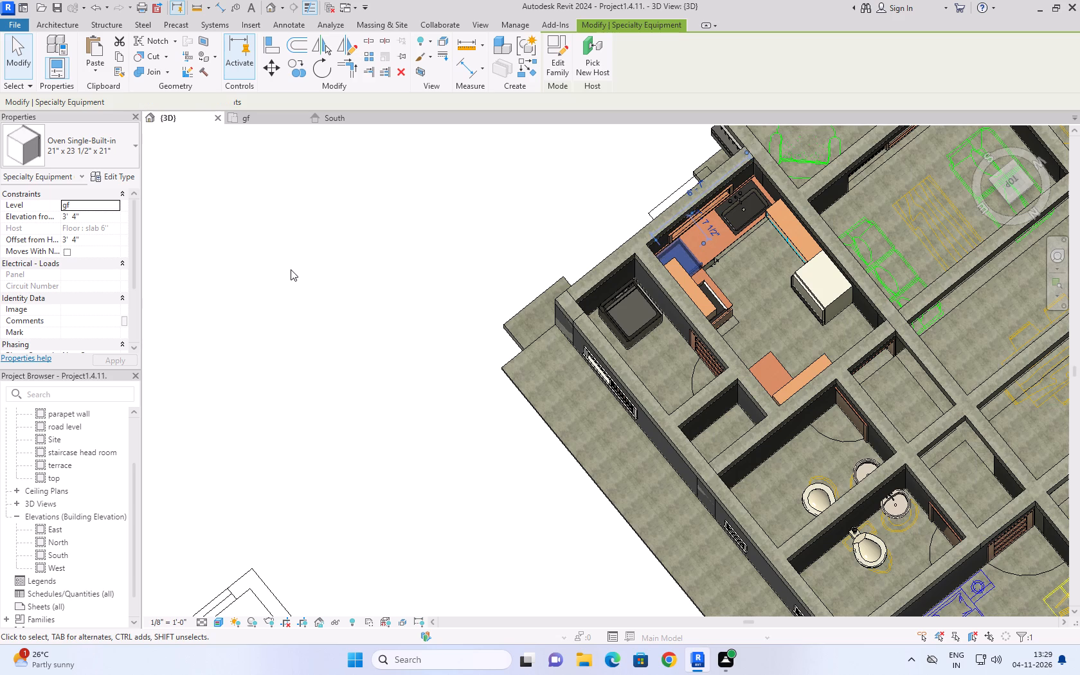
click(310, 240)
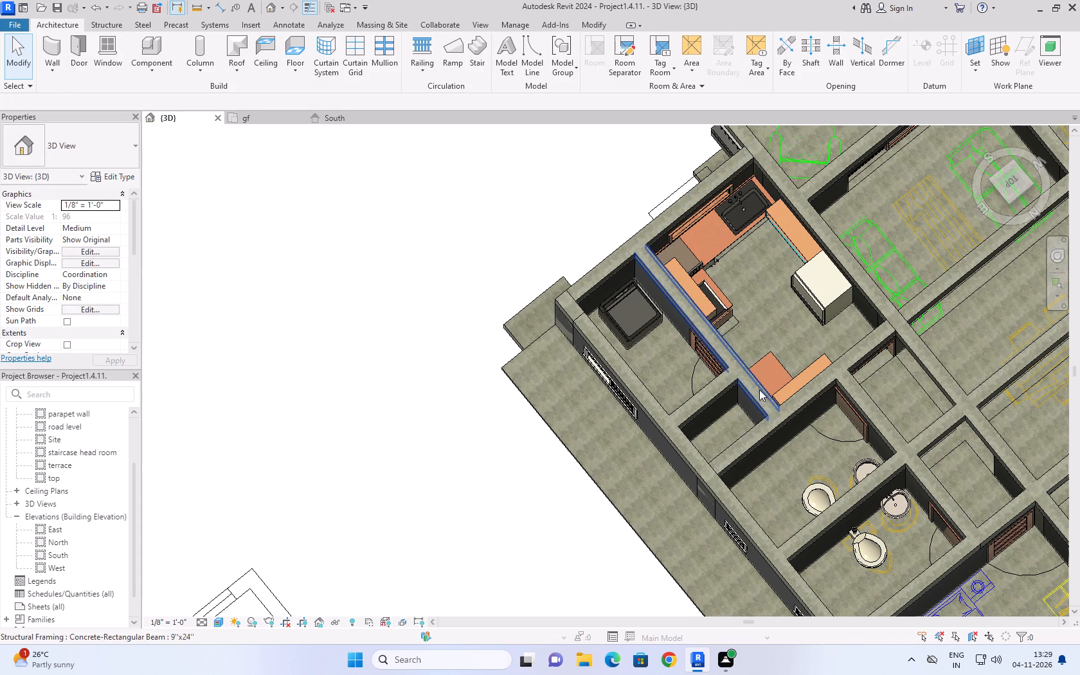
Examine the built-in oven's placement against the kitchen counter, window and wall cabinet from several angles.
shift+middle_drag(759, 390, 672, 380)
middle_drag(935, 500, 930, 501)
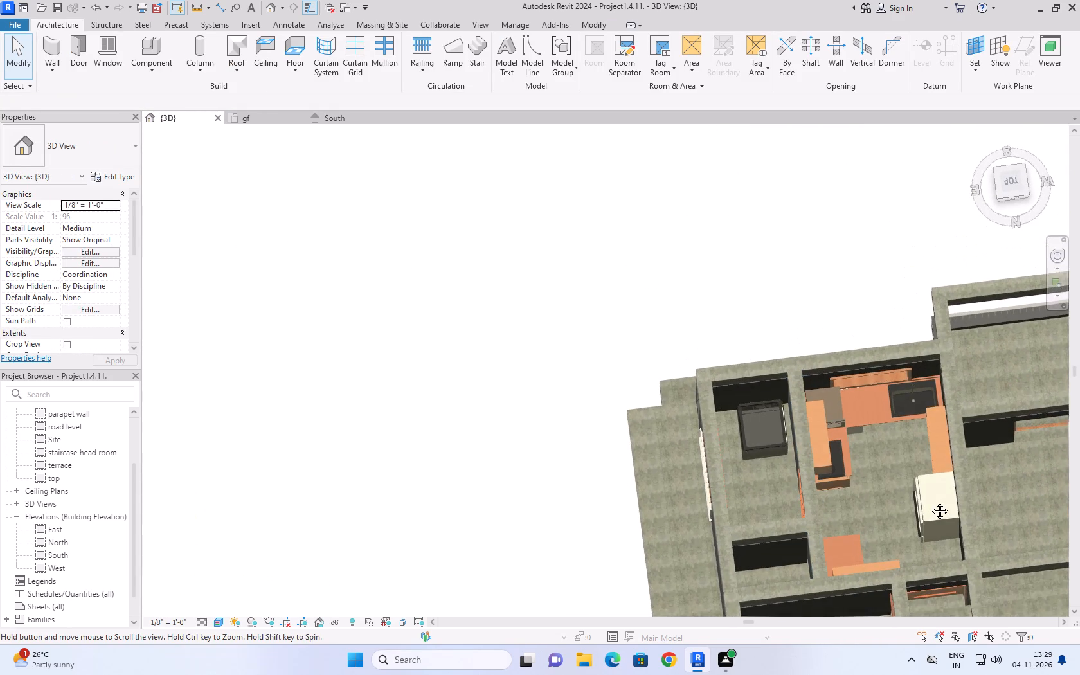
middle_drag(930, 501, 721, 371)
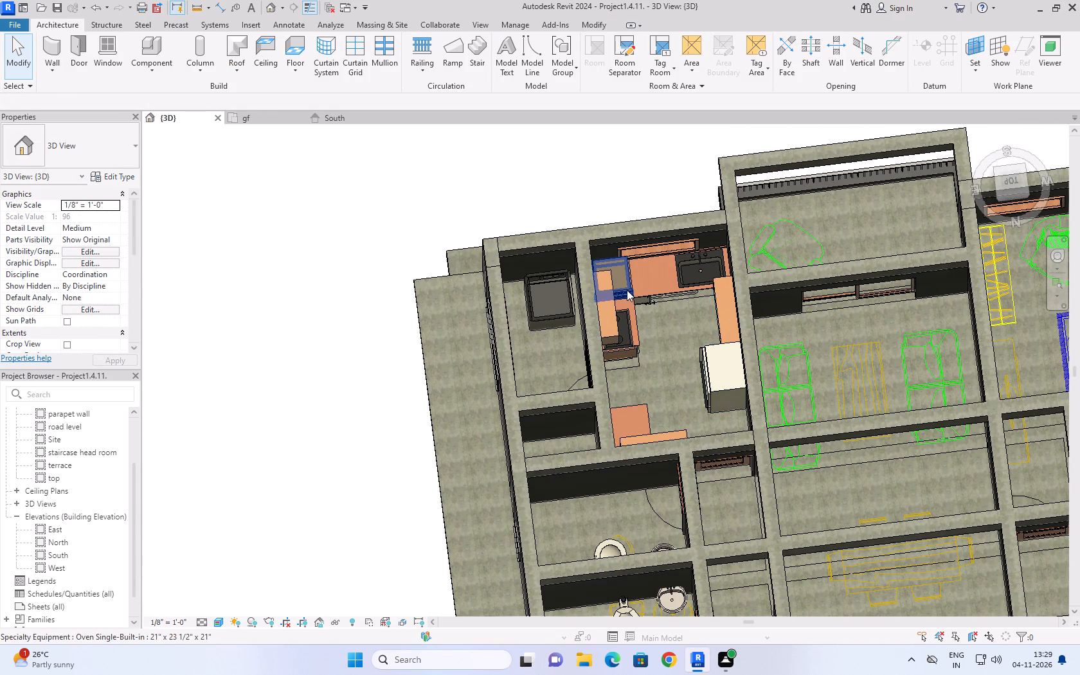
click(627, 290)
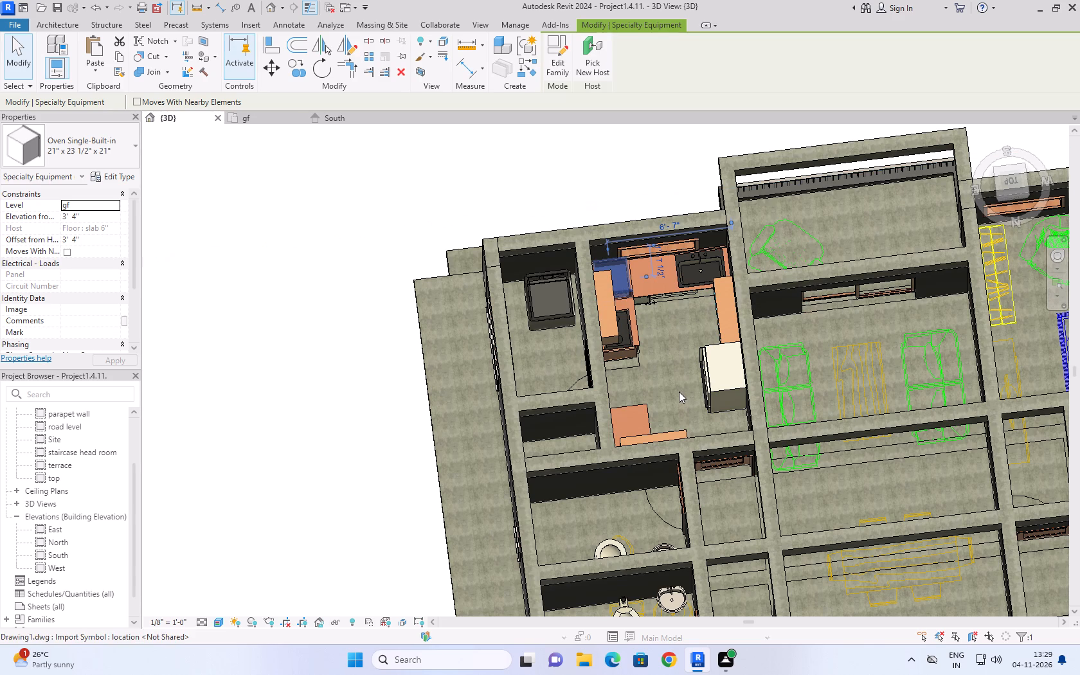
shift+middle_drag(679, 392, 568, 250)
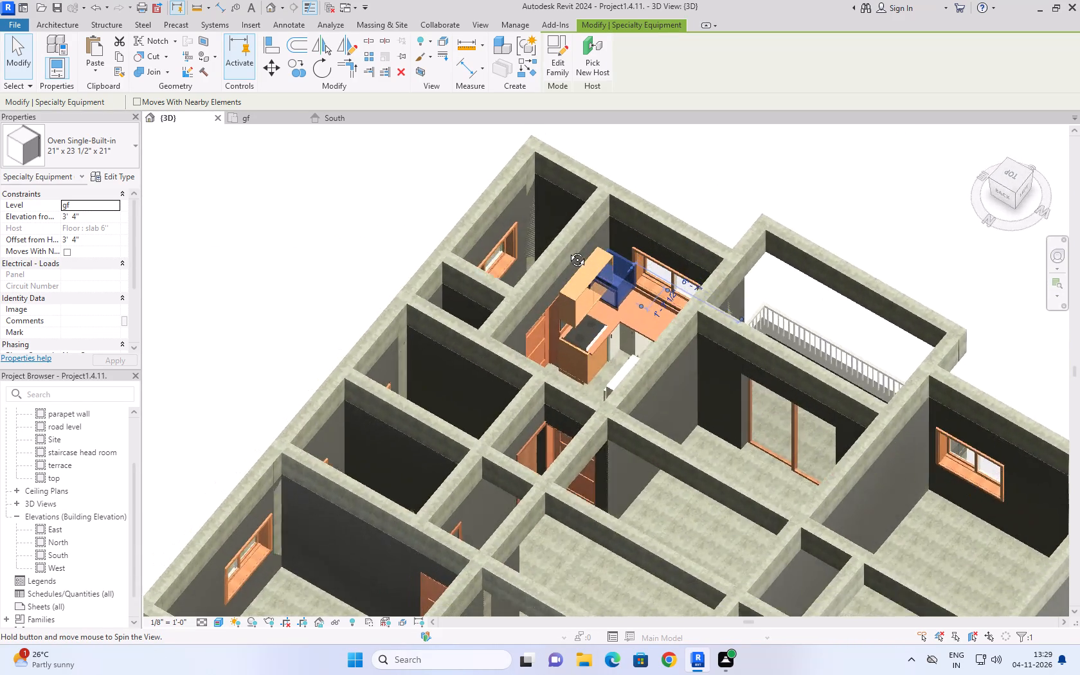
shift+middle_drag(568, 250, 571, 235)
scroll(611, 299, up, 8)
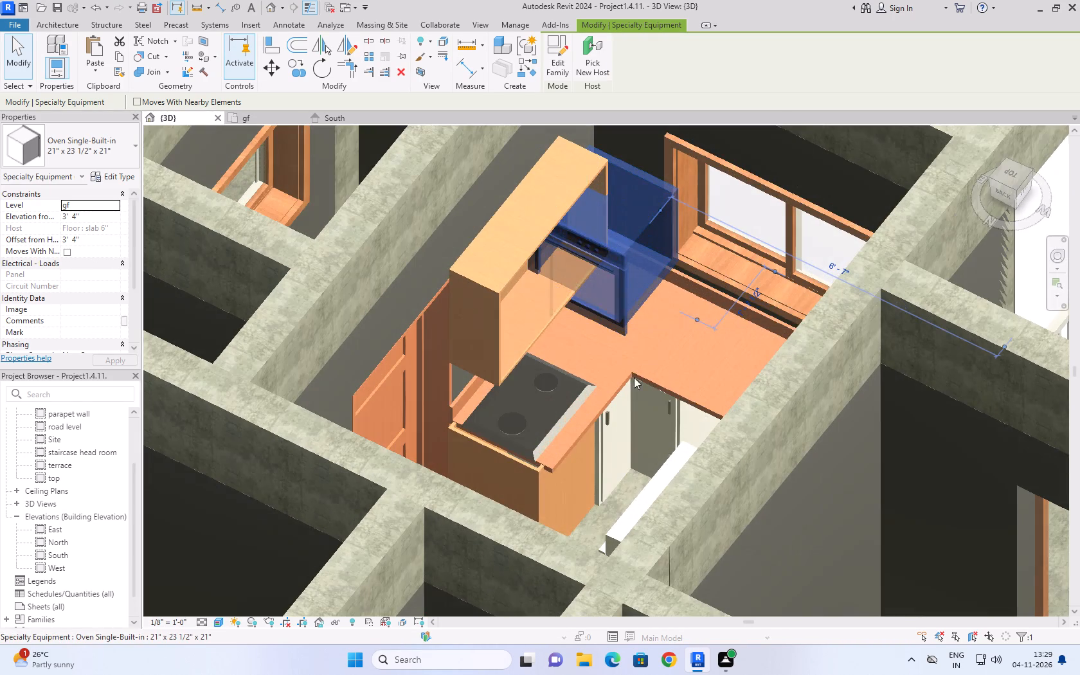
middle_drag(634, 381, 653, 304)
shift+scroll(632, 373, up, 1)
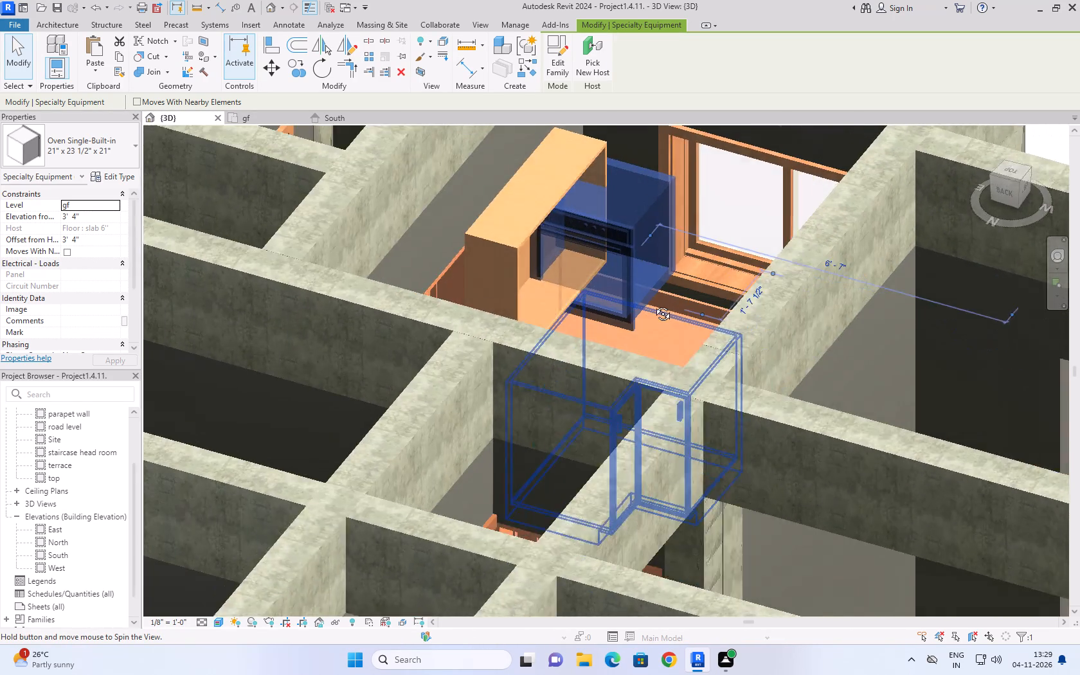
middle_drag(653, 304, 672, 321)
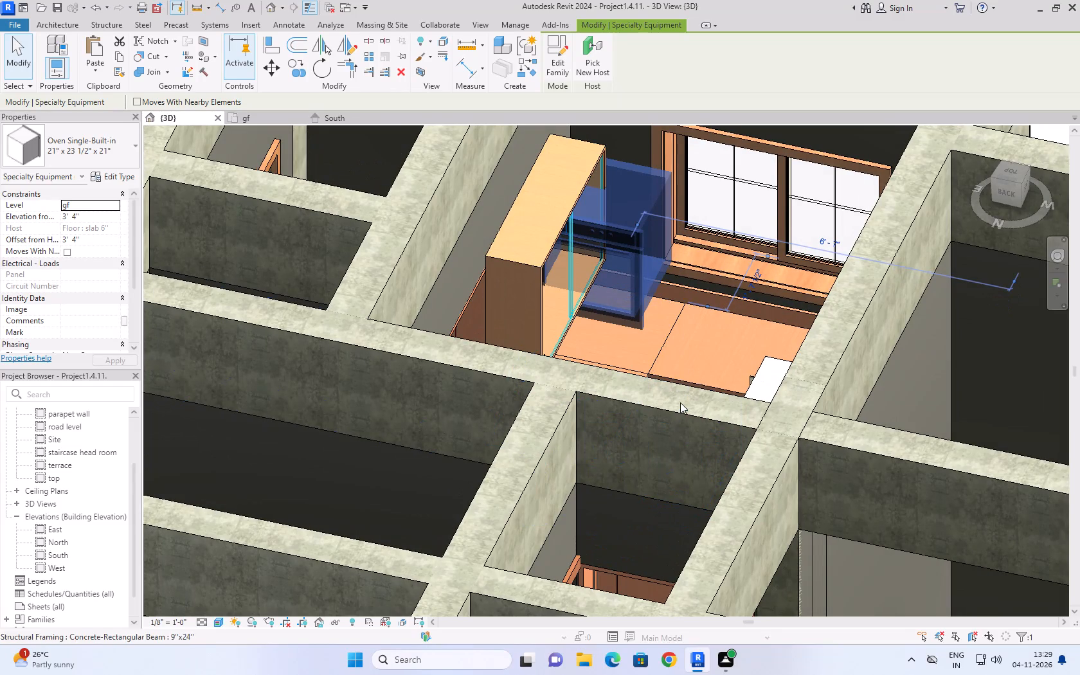
middle_drag(688, 345, 552, 386)
shift+middle_drag(570, 372, 532, 394)
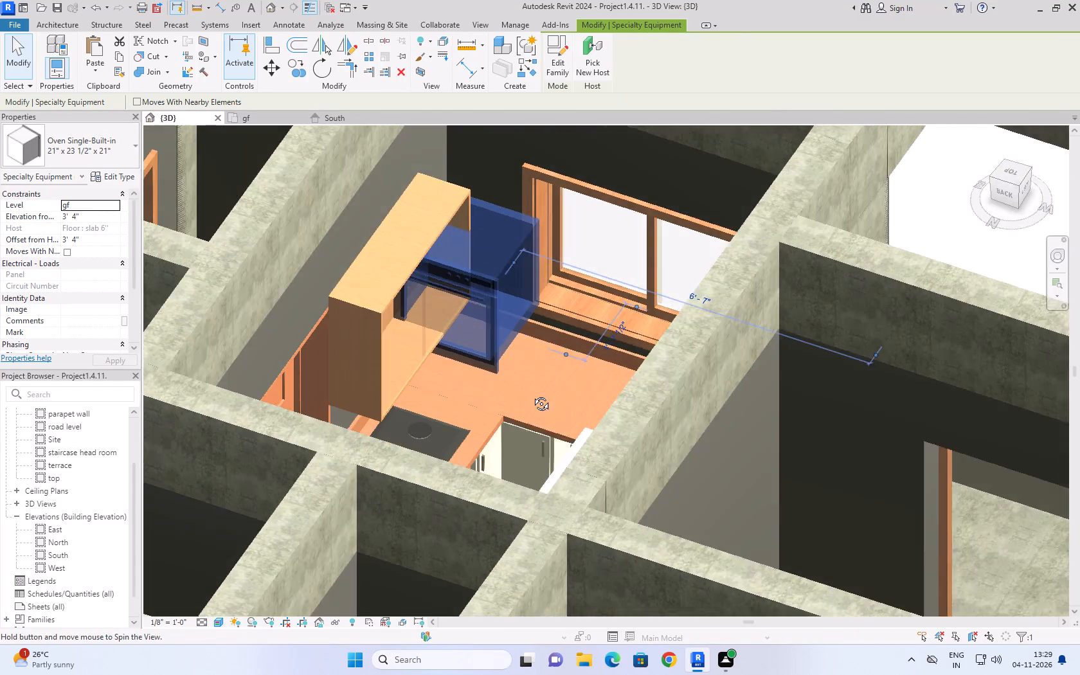
shift+middle_drag(532, 394, 492, 401)
scroll(466, 324, up, 1)
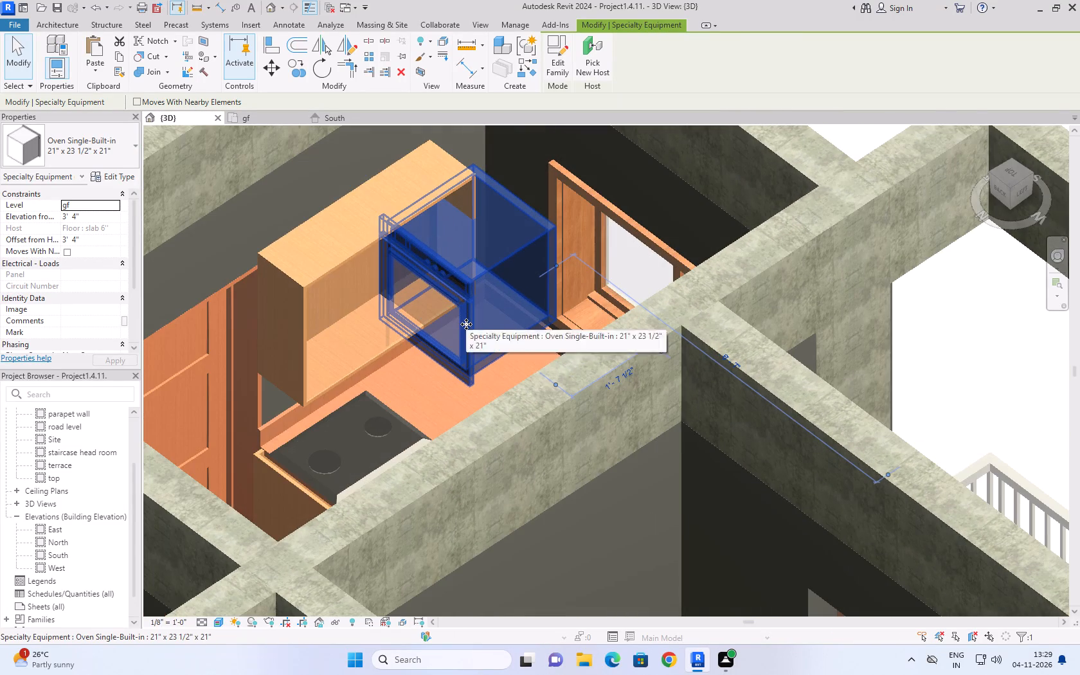
In the 3D view, raise the Upper Cabinet-Sliding Double Door-Wall above the kitchen counter so it clears the built-in oven.
scroll(472, 325, down, 5)
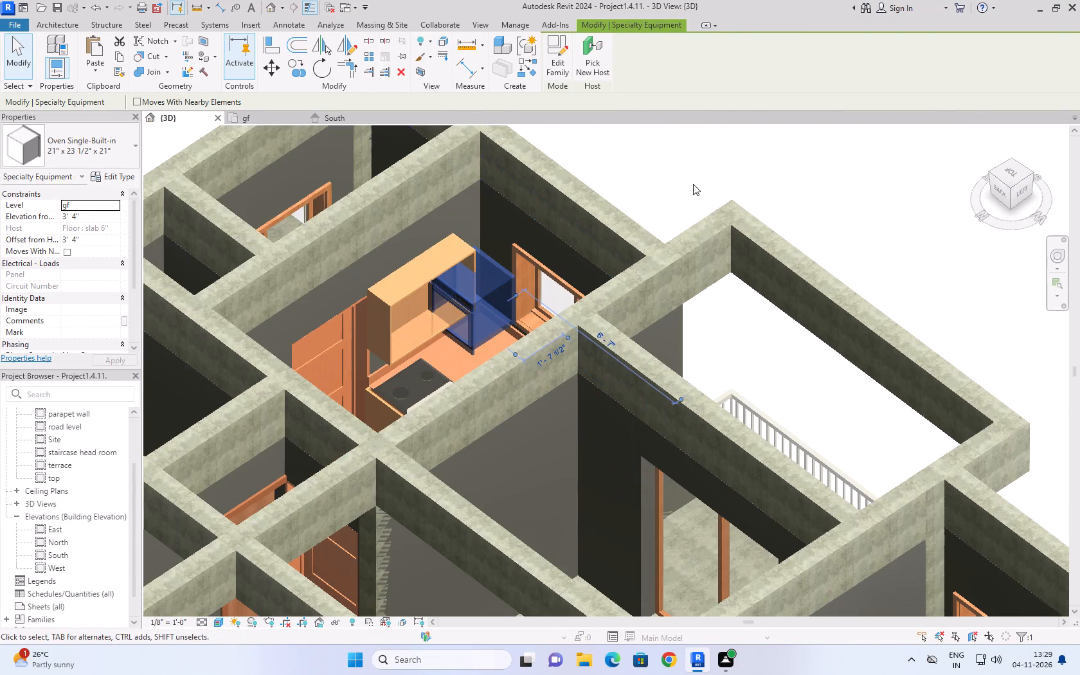
click(711, 156)
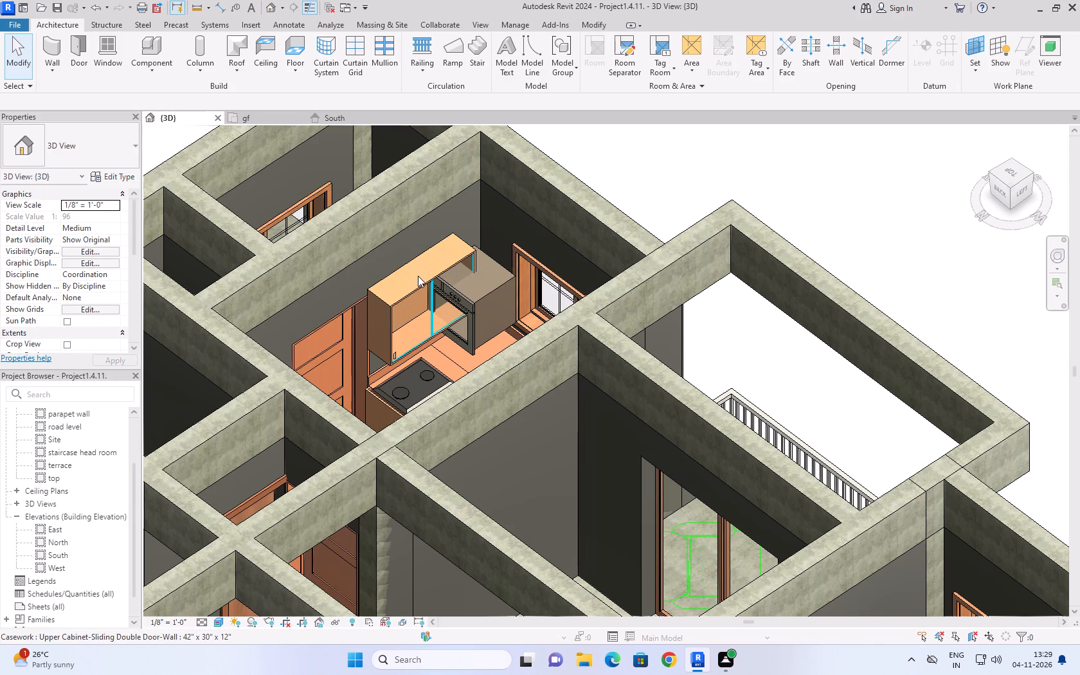
click(415, 287)
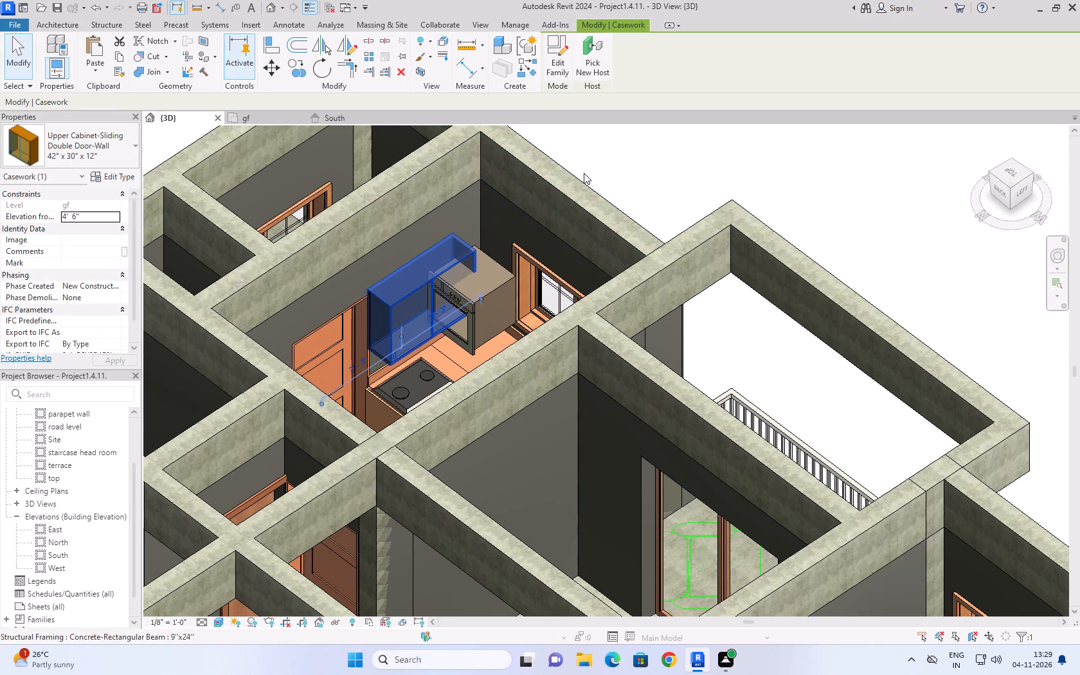
key(Up)
key(Up)
key(Up)
key(Up)
key(Up)
key(Up)
key(Up)
key(Up)
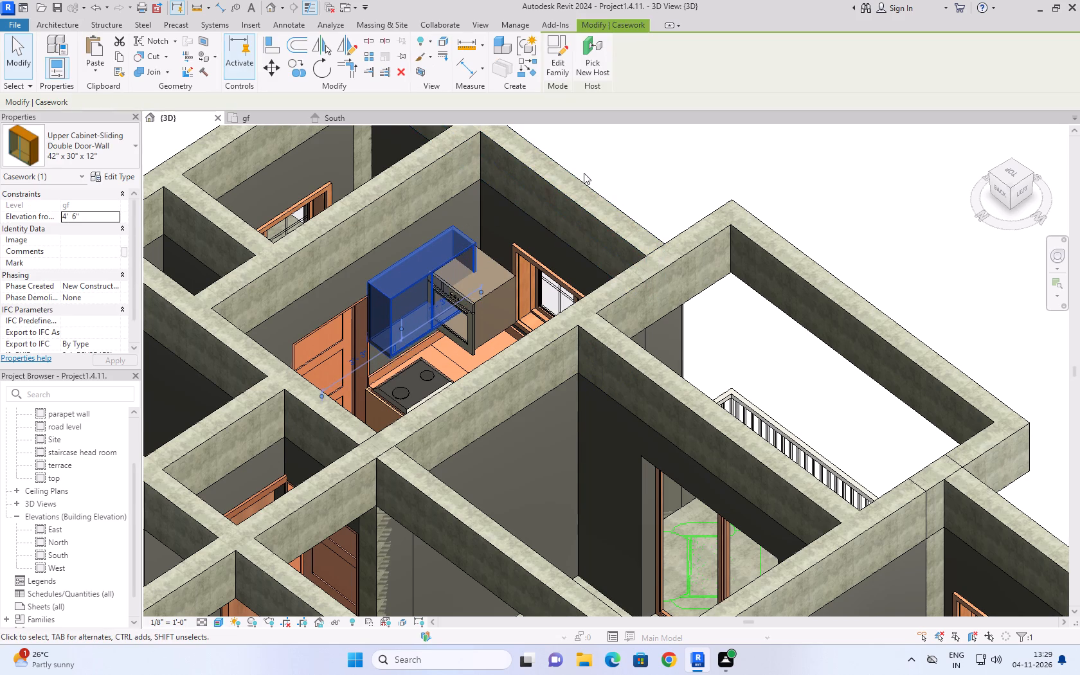
key(Up)
key(Up)
key(Up)
key(Up)
key(Up)
key(Up)
key(Up)
key(Up)
key(Up)
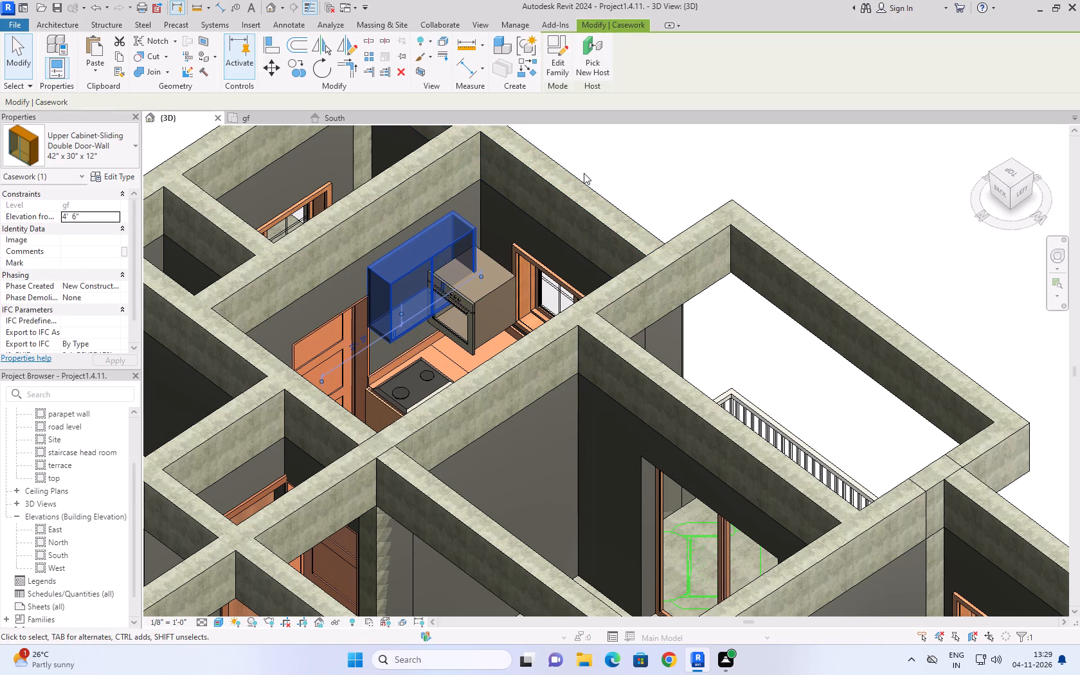
key(Up)
Nudge the built-in oven slightly along the window wall to about 6'-4 3/4" from the sink-side wall.
click(494, 292)
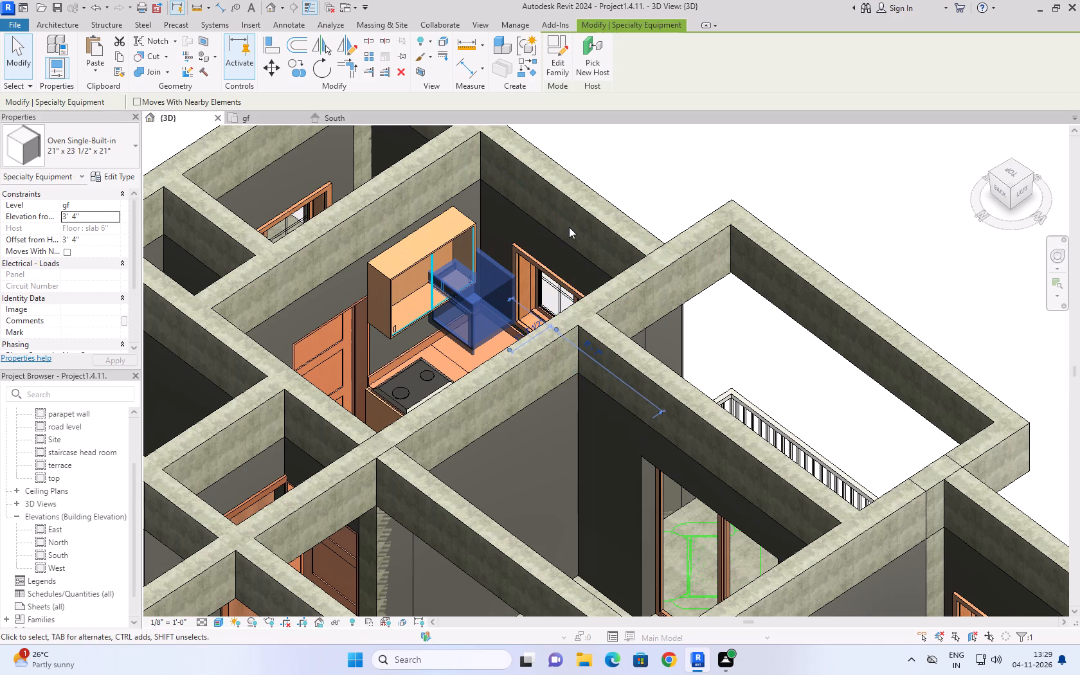
key(Down)
key(Down)
key(Down)
key(Left)
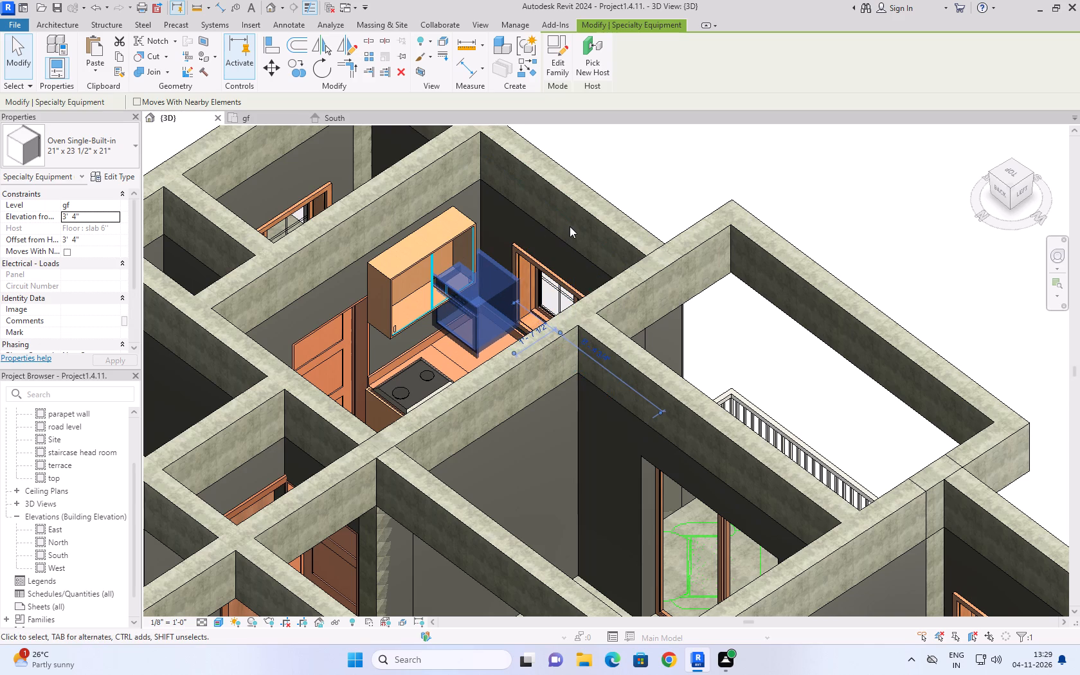
key(Left)
key(Right)
key(Right)
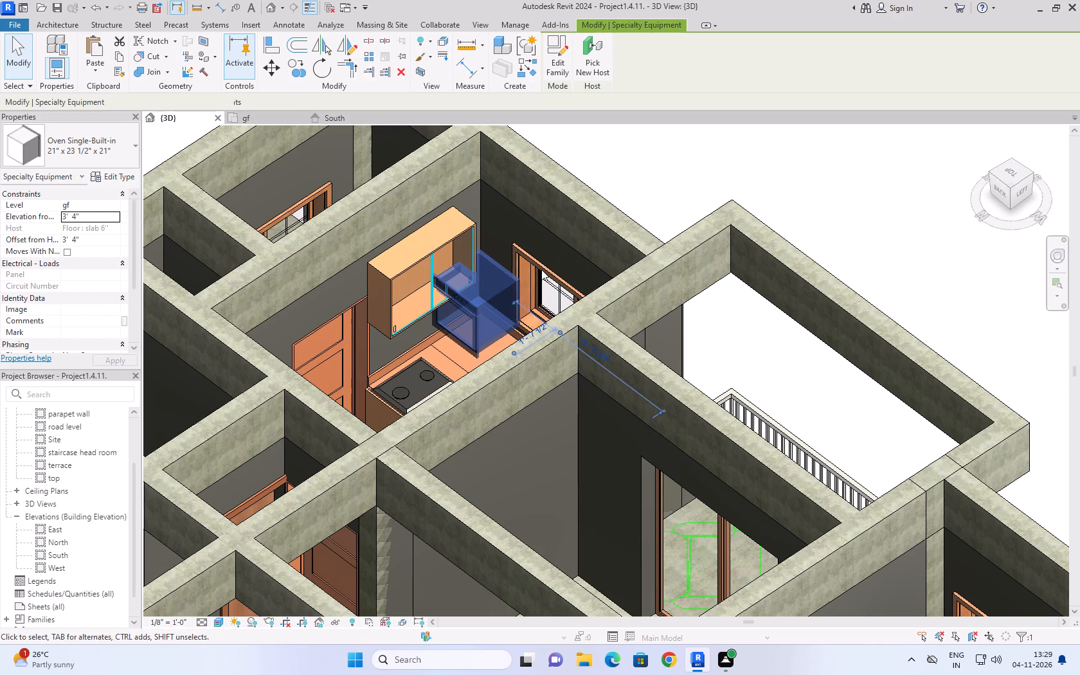
In the South elevation, lower the Oven Single-Built-in to an elevation of 2' 8" above the gf level.
click(278, 113)
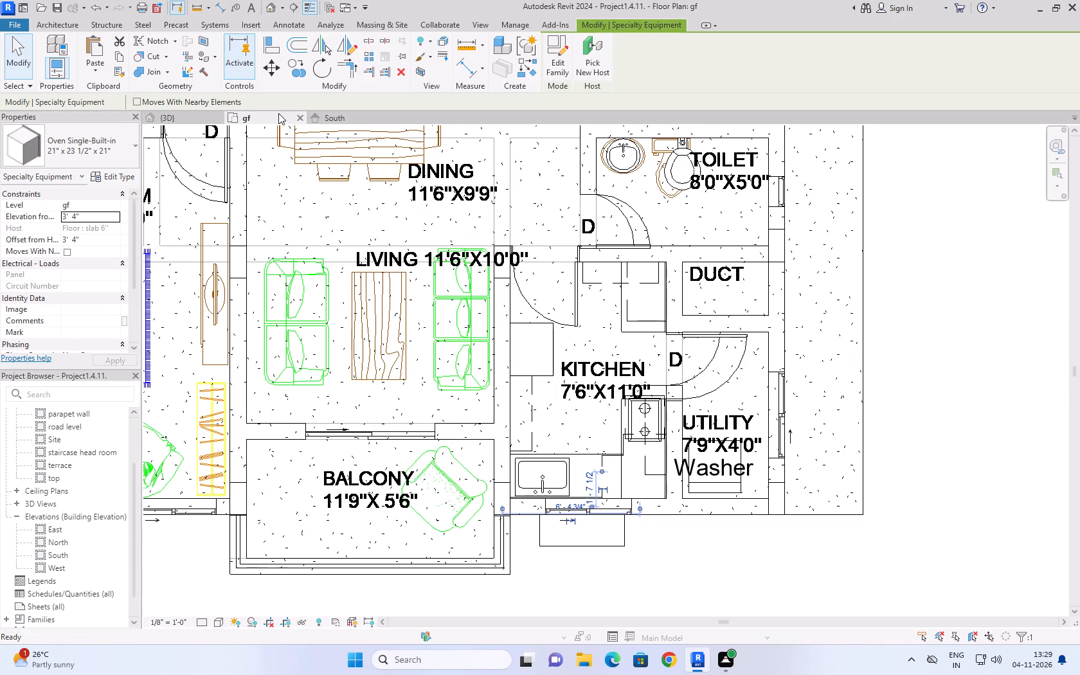
click(350, 119)
key(Left)
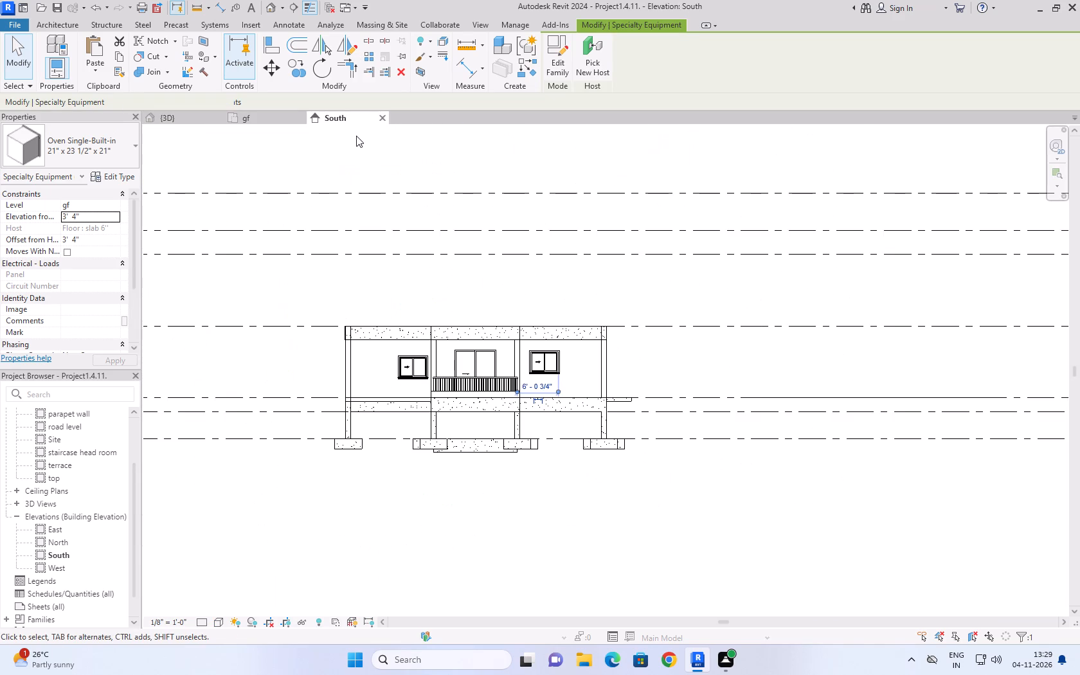
key(Right)
key(Down)
key(Down)
key(Down)
key(Down)
key(Down)
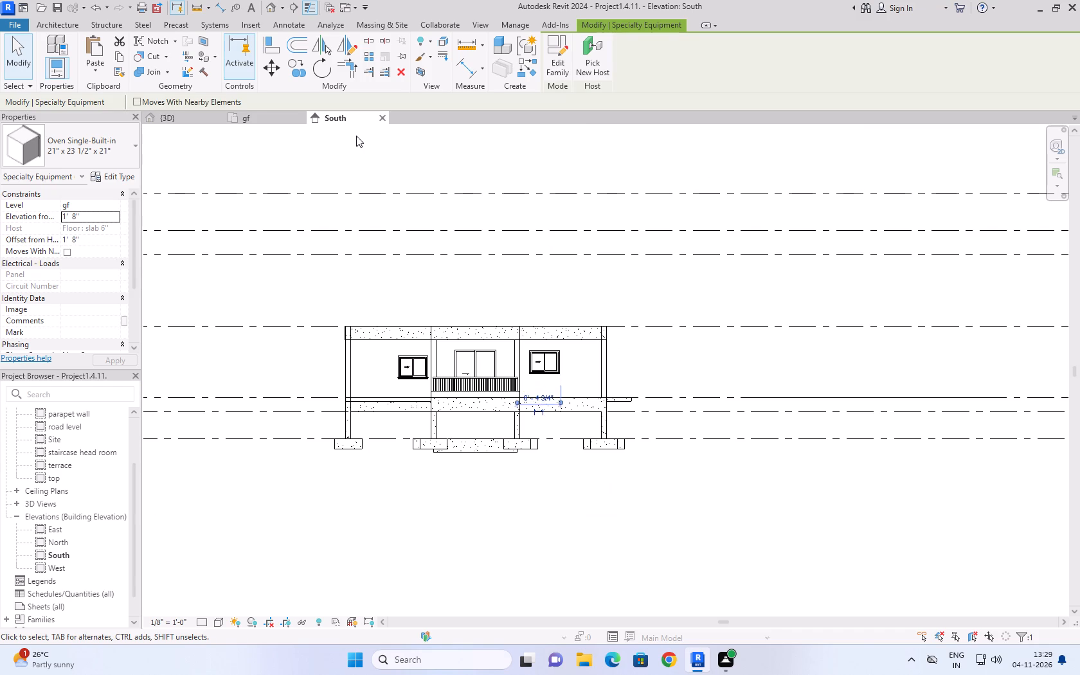
key(Up)
key(Up)
key(Up)
key(Up)
key(Down)
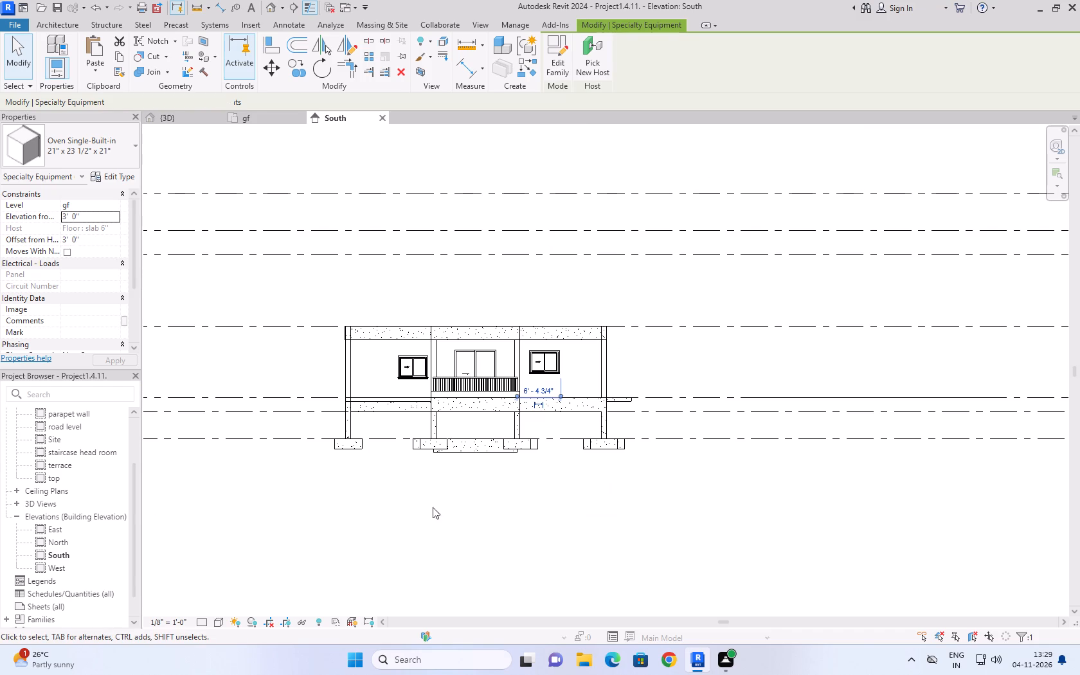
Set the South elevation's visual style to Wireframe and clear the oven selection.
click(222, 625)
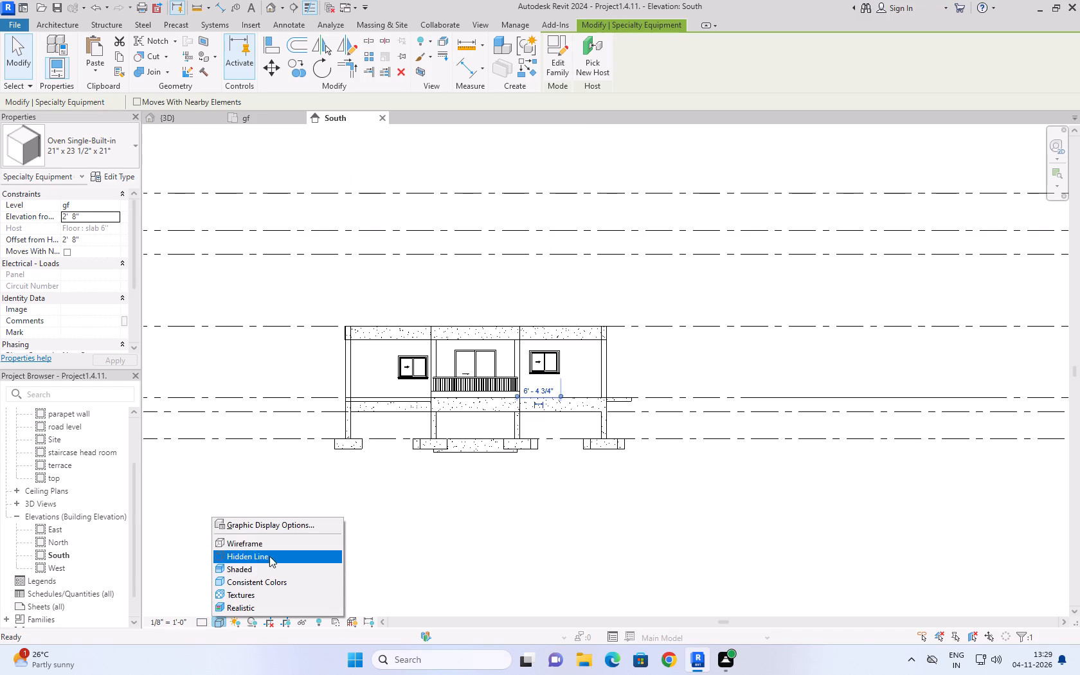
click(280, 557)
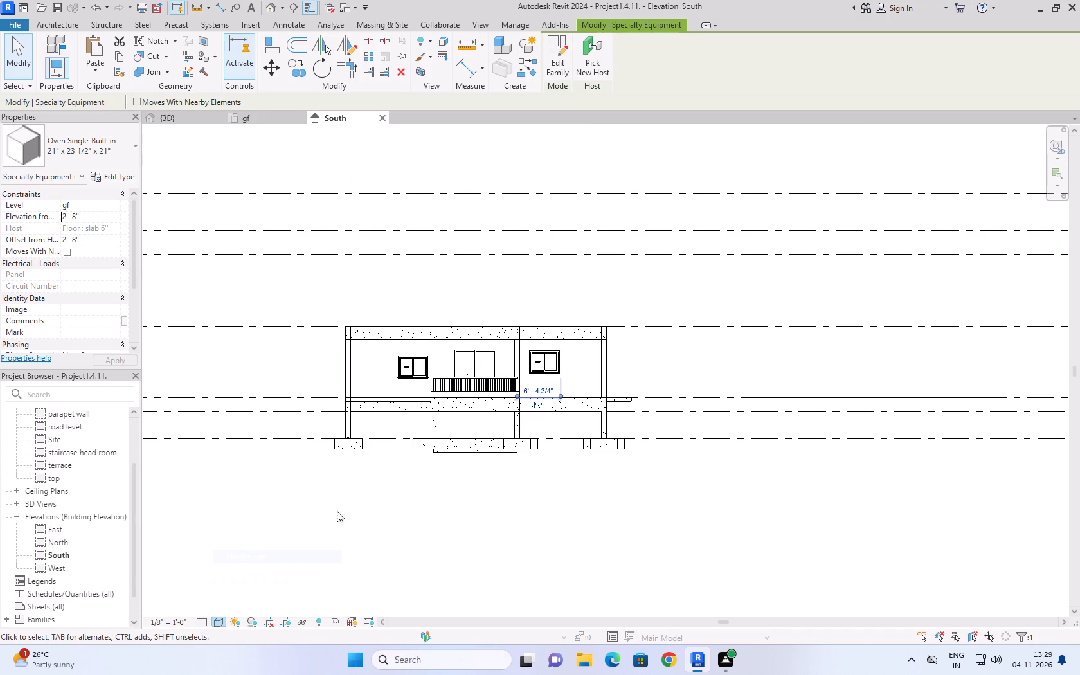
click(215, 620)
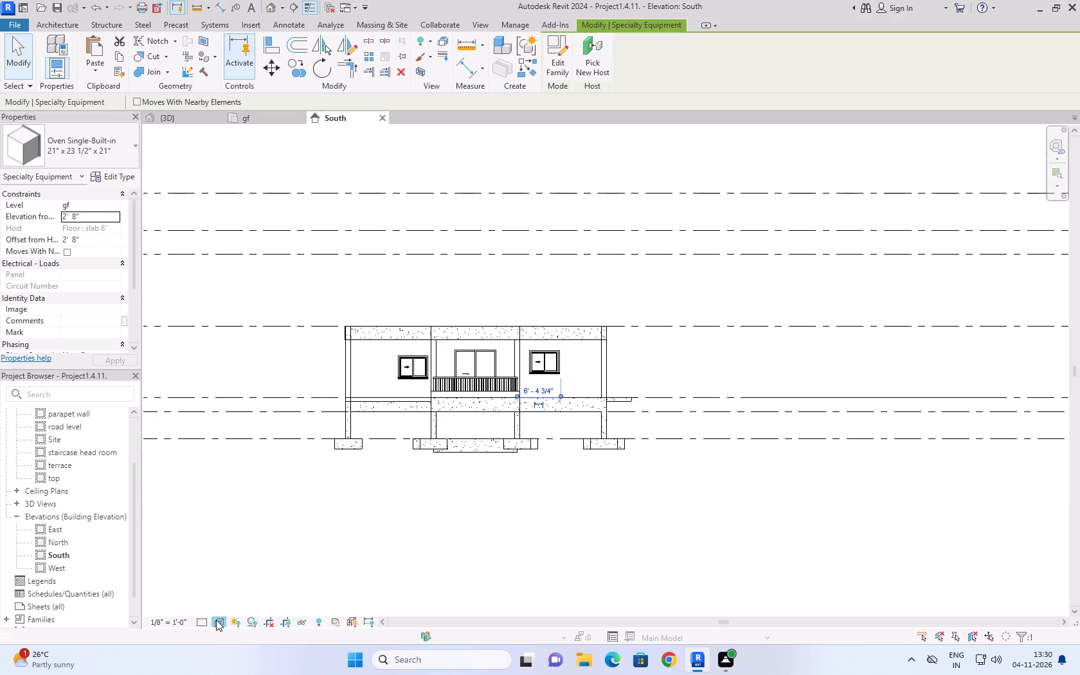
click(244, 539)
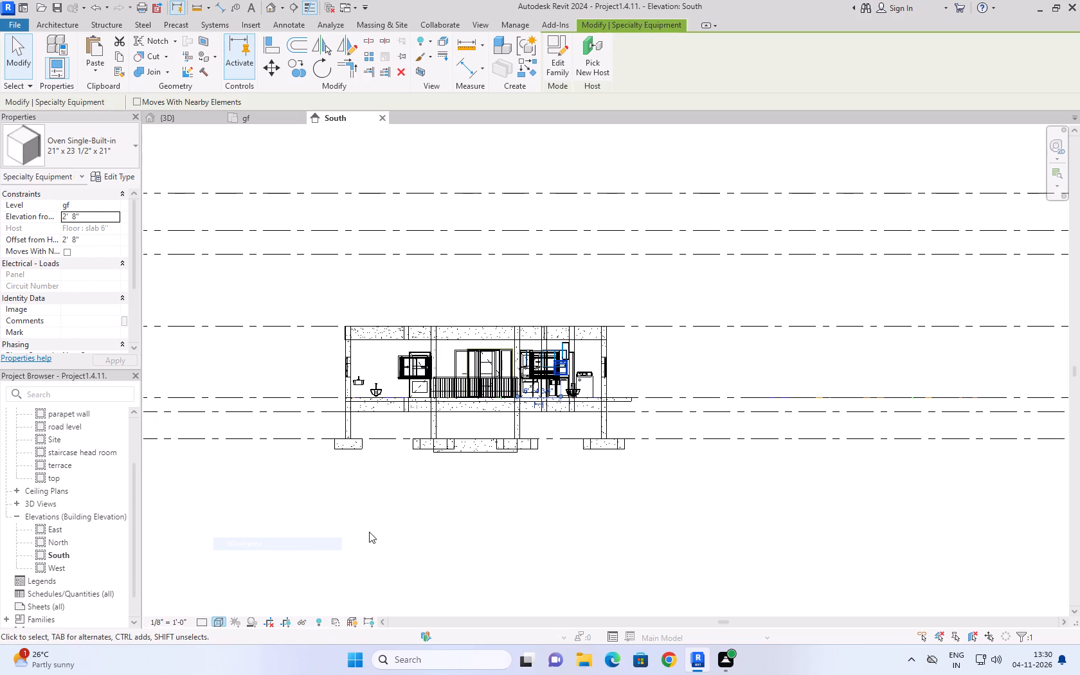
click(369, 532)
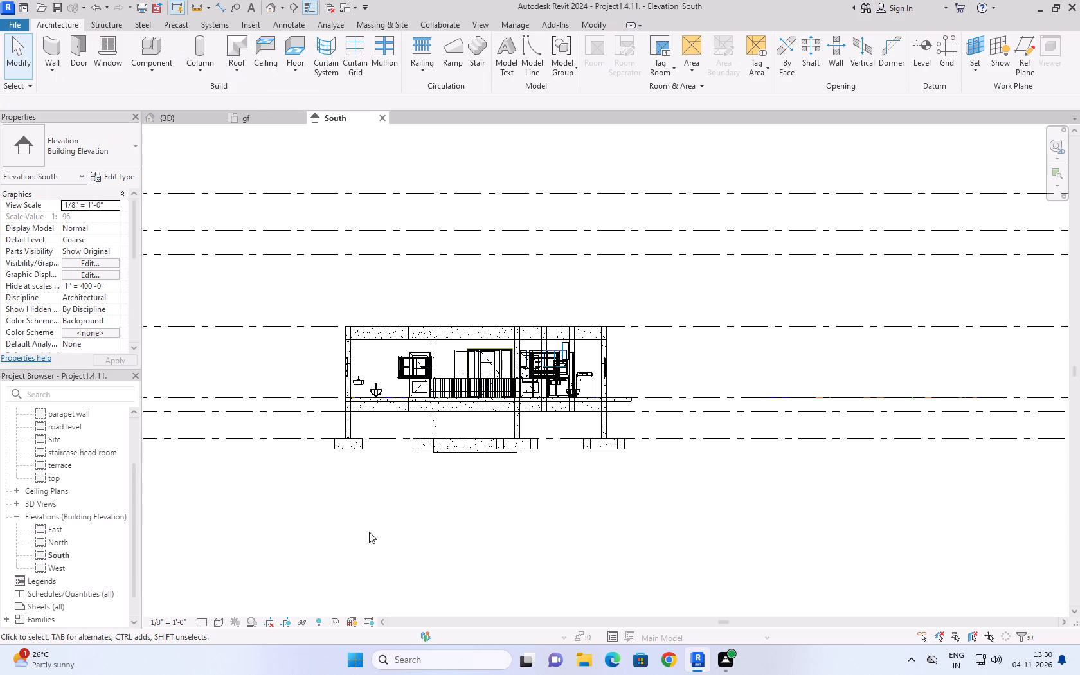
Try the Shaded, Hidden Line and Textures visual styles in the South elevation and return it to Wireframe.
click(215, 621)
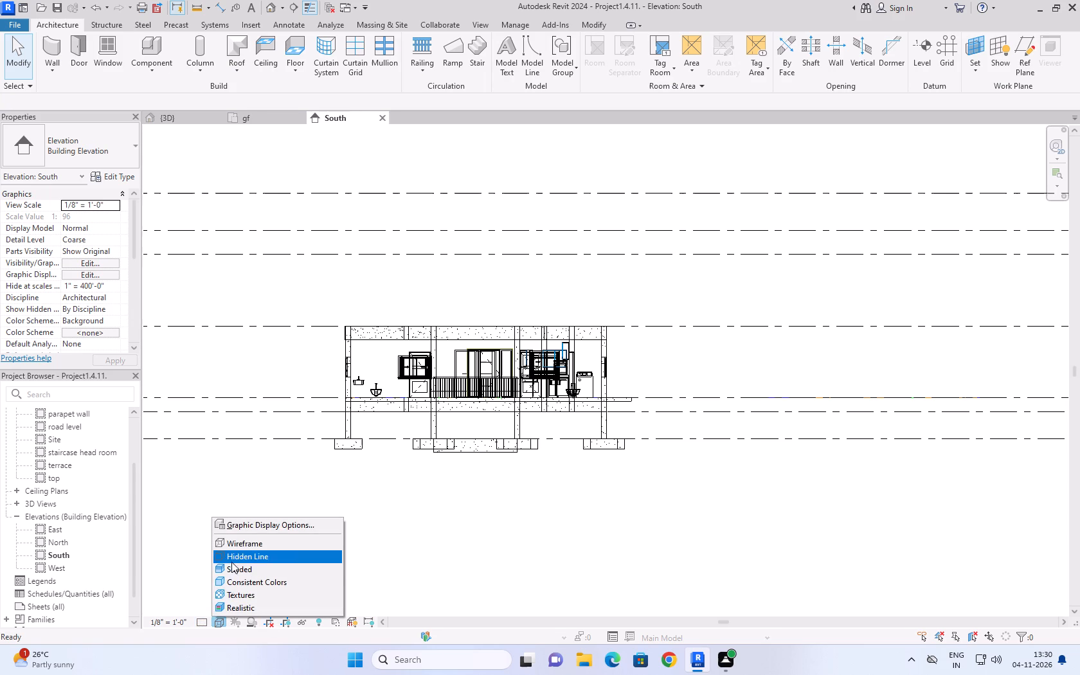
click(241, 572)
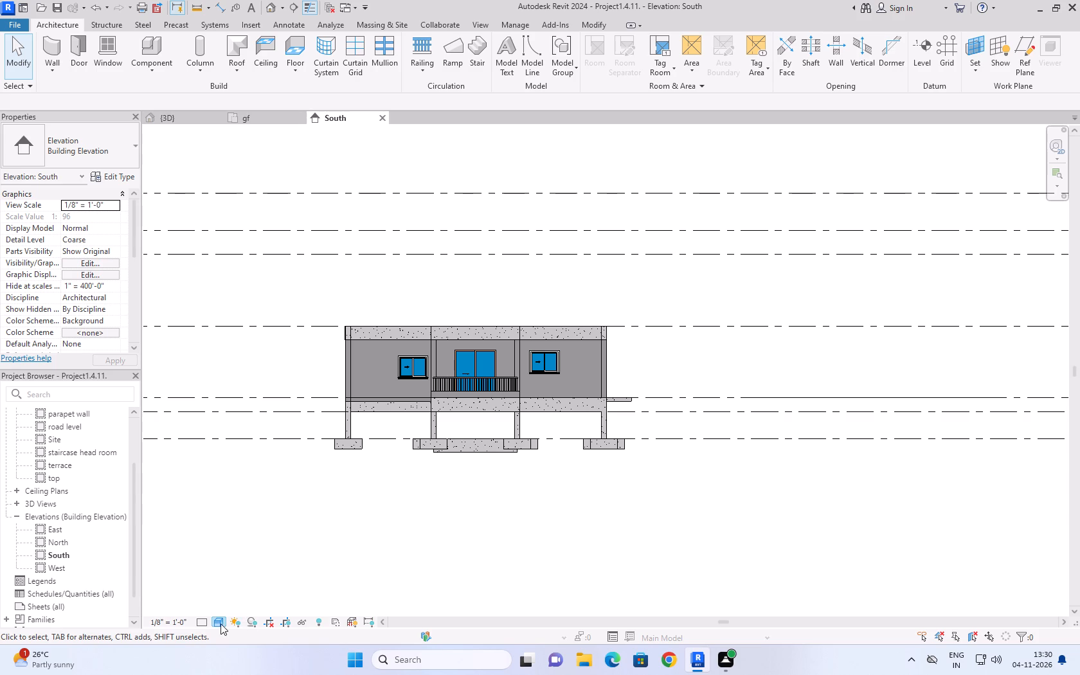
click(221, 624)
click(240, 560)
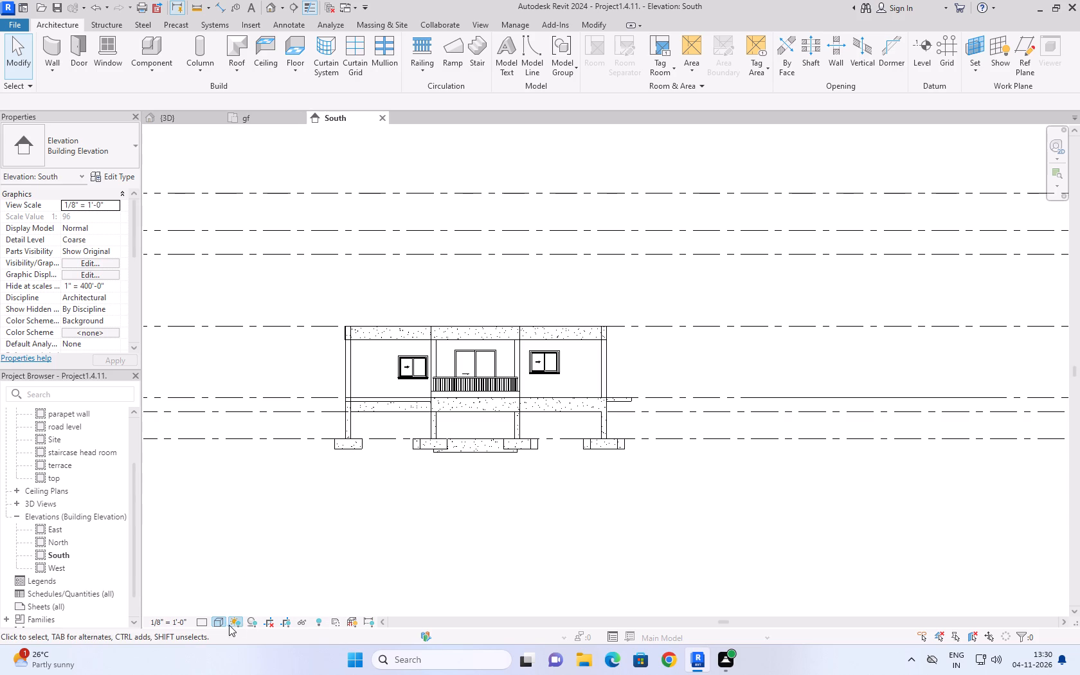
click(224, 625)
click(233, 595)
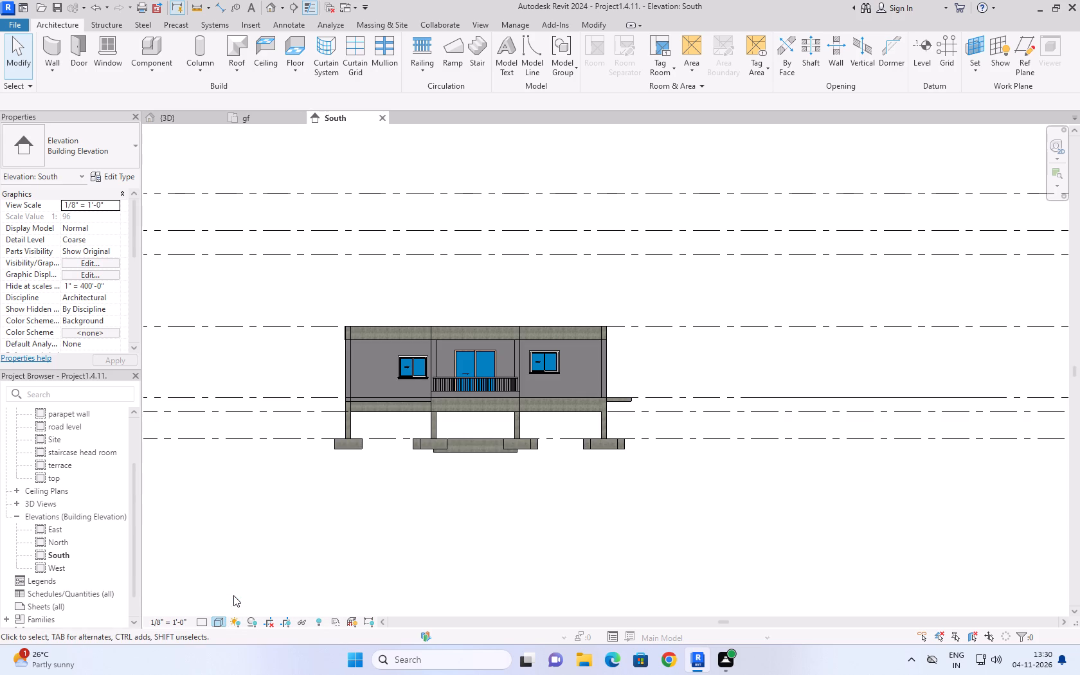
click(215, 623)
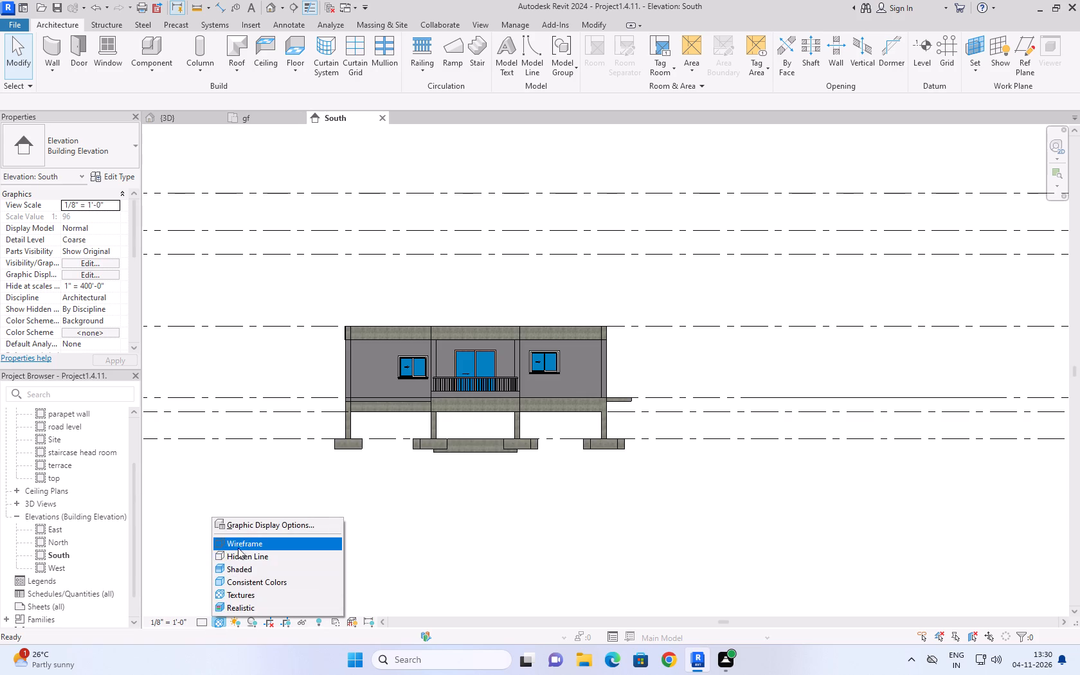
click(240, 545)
Examine the lowered oven's placement against the counter, window and raised wall cabinet in the South elevation and the 3D view.
scroll(660, 318, up, 2)
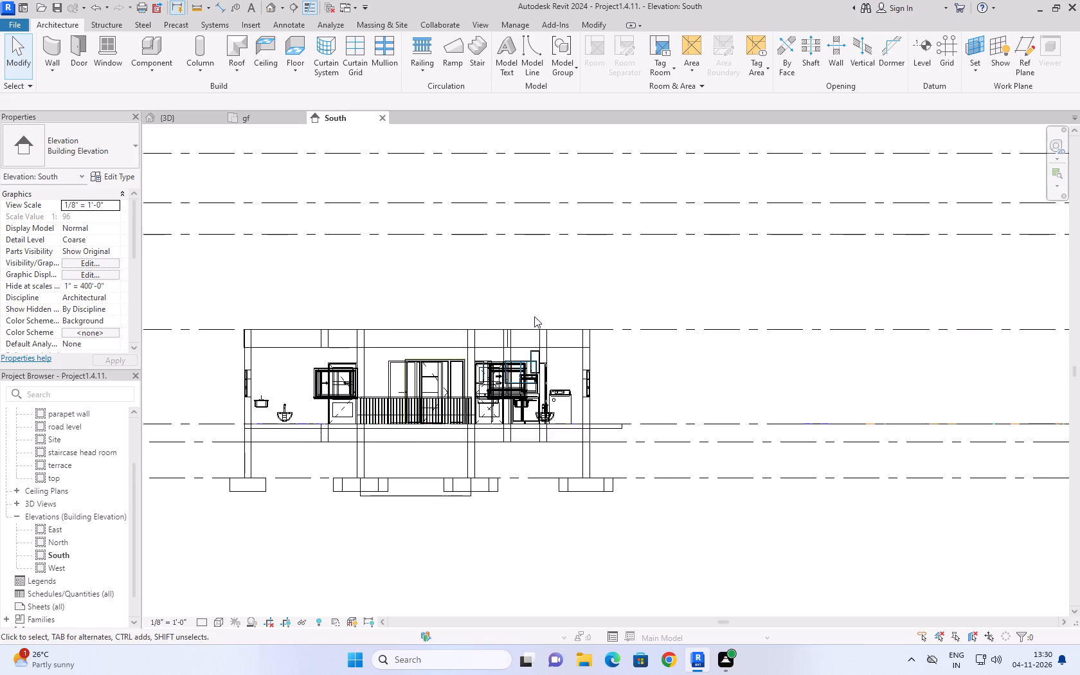
scroll(534, 317, up, 4)
scroll(564, 402, up, 4)
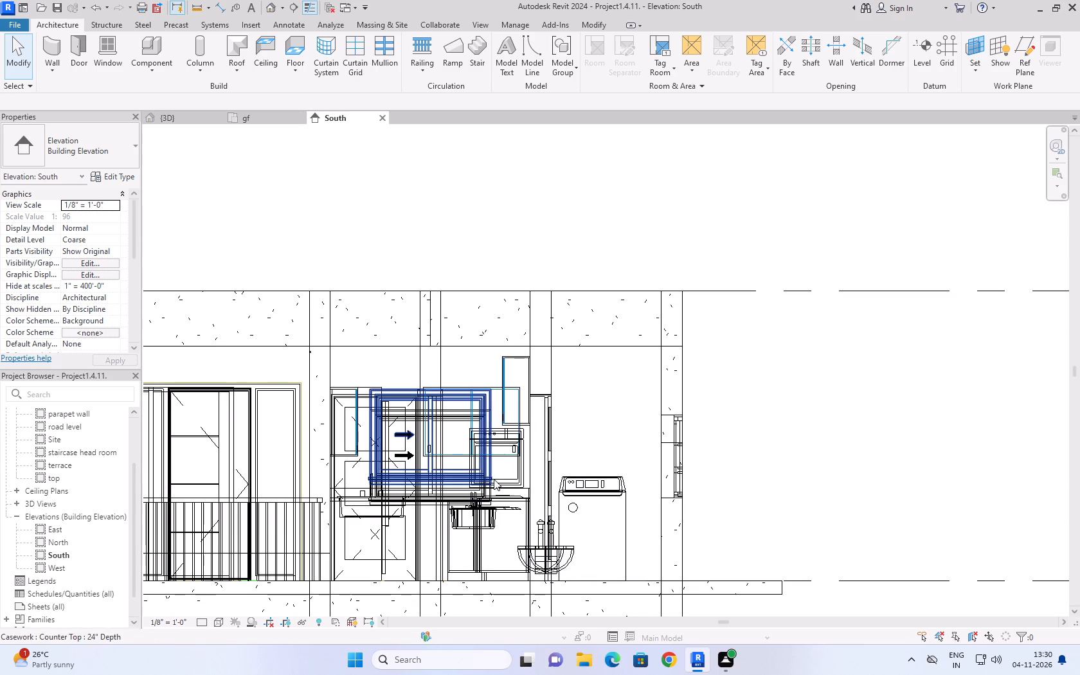
click(505, 478)
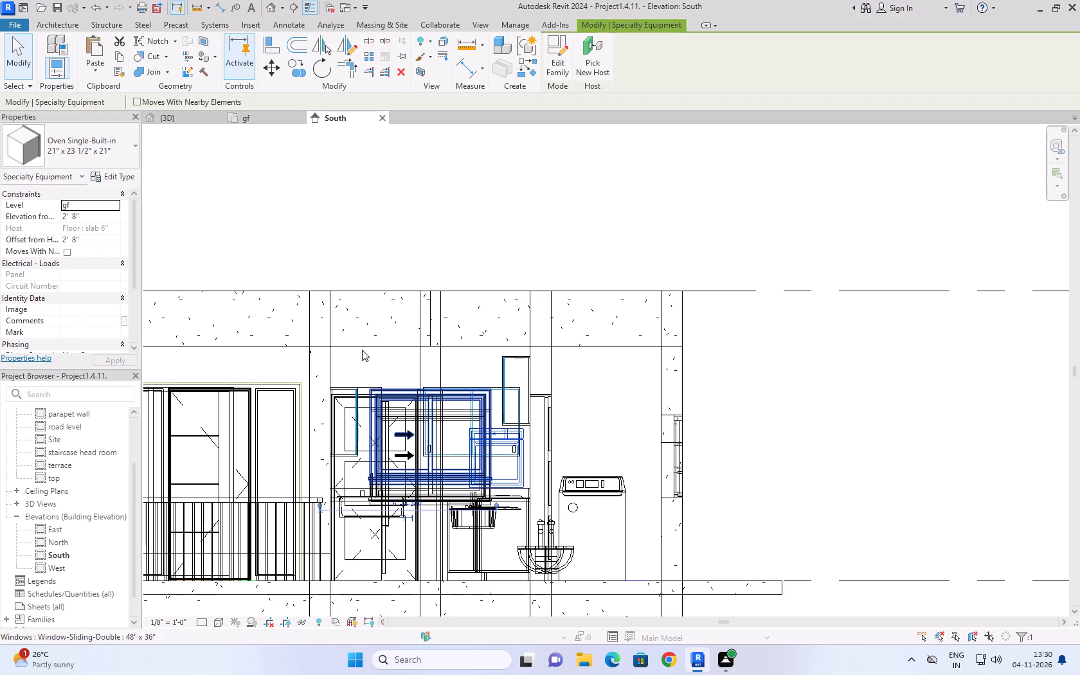
click(201, 120)
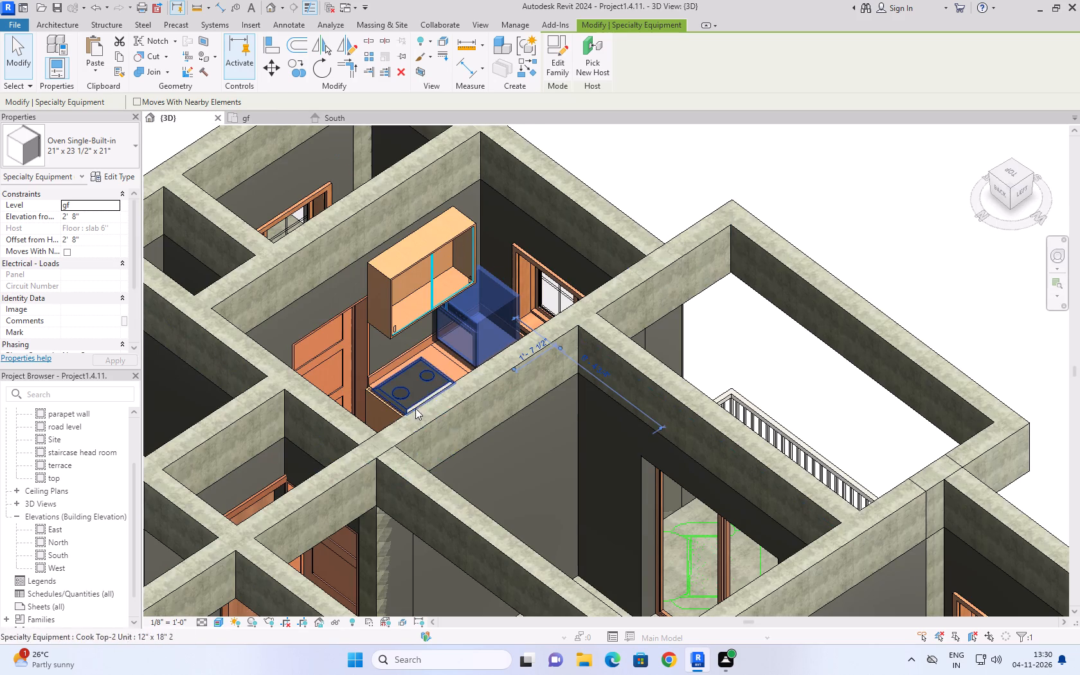
shift+middle_drag(424, 384, 452, 401)
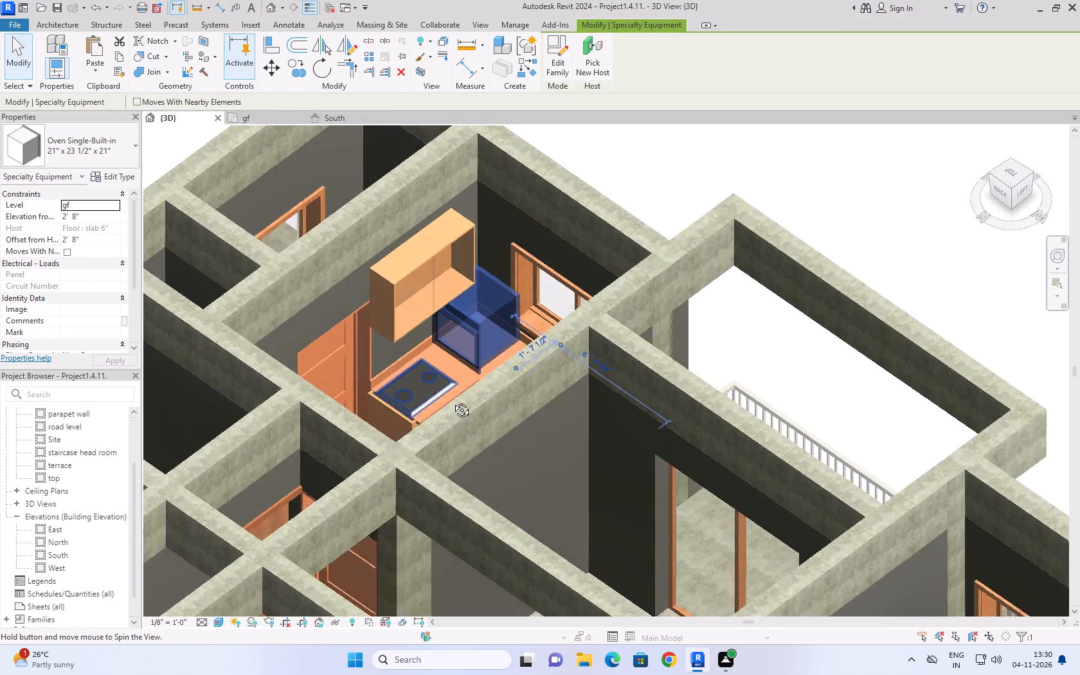
shift+middle_drag(452, 401, 509, 405)
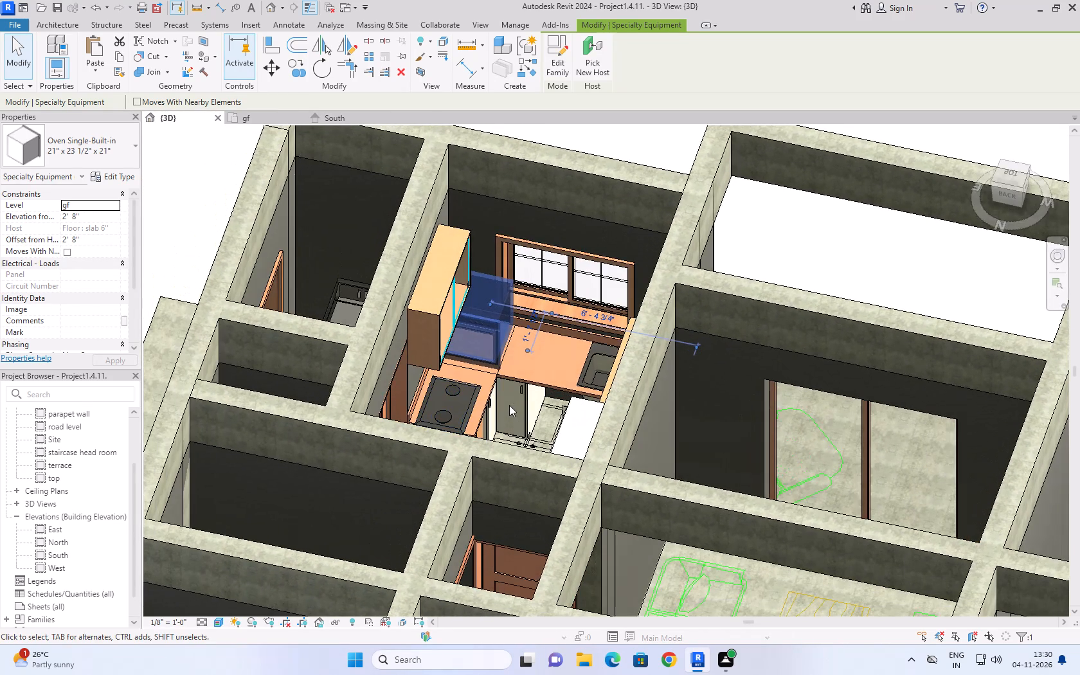
click(635, 135)
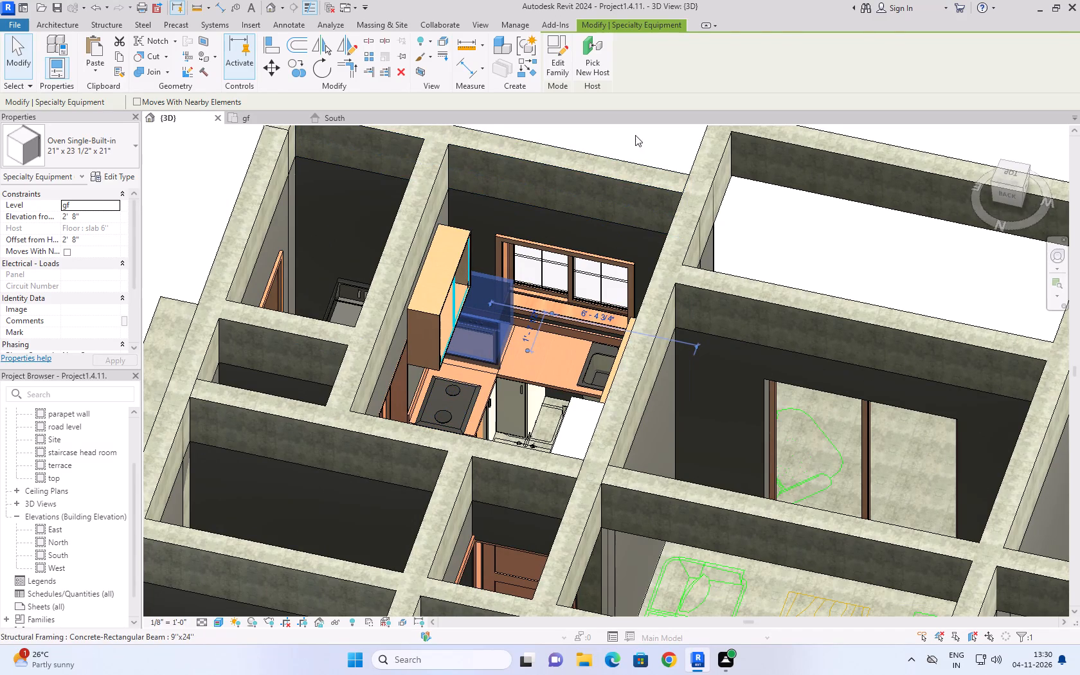
click(264, 118)
click(191, 116)
shift+middle_drag(556, 305, 396, 295)
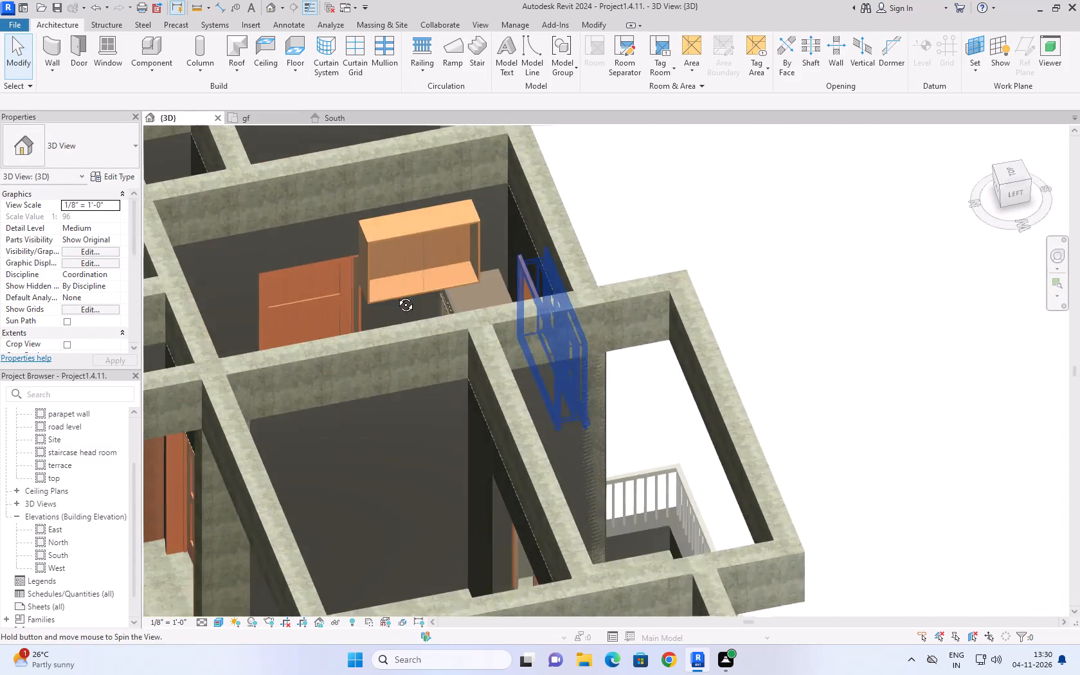
shift+middle_drag(396, 295, 515, 300)
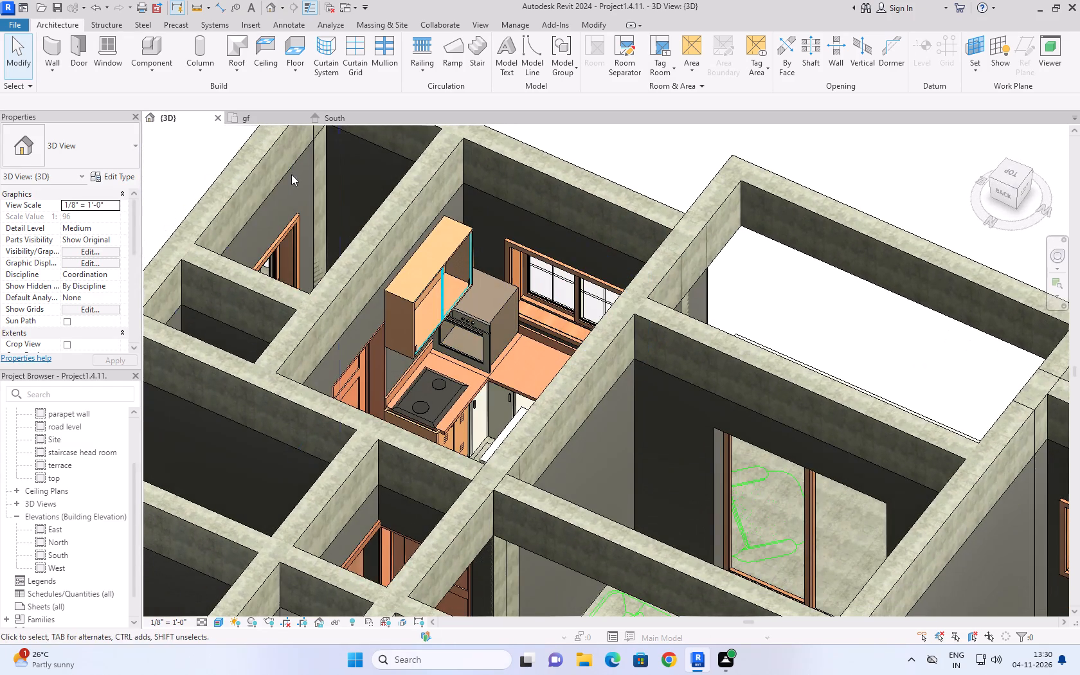
Set the South elevation's visual style to Realistic.
click(264, 113)
click(337, 113)
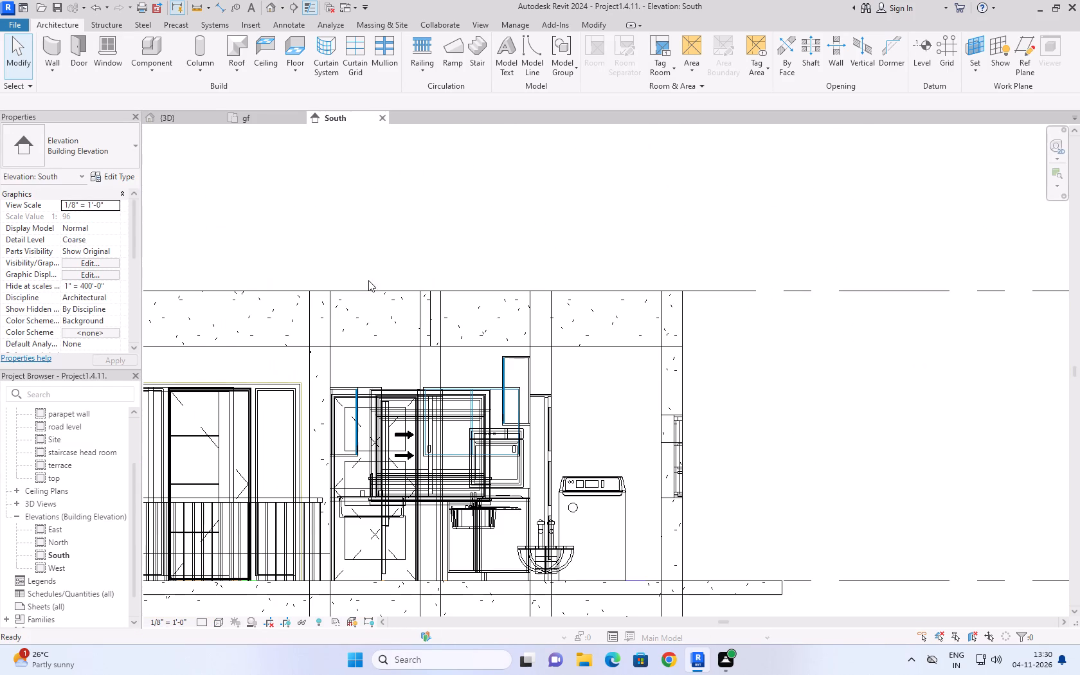
click(213, 623)
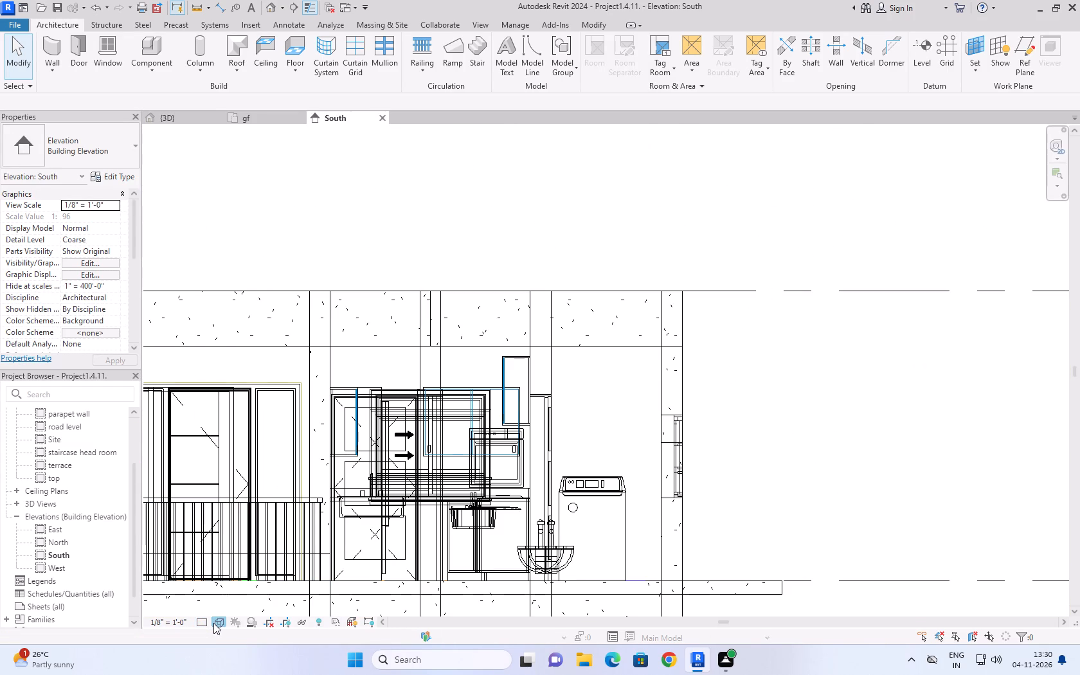
click(244, 606)
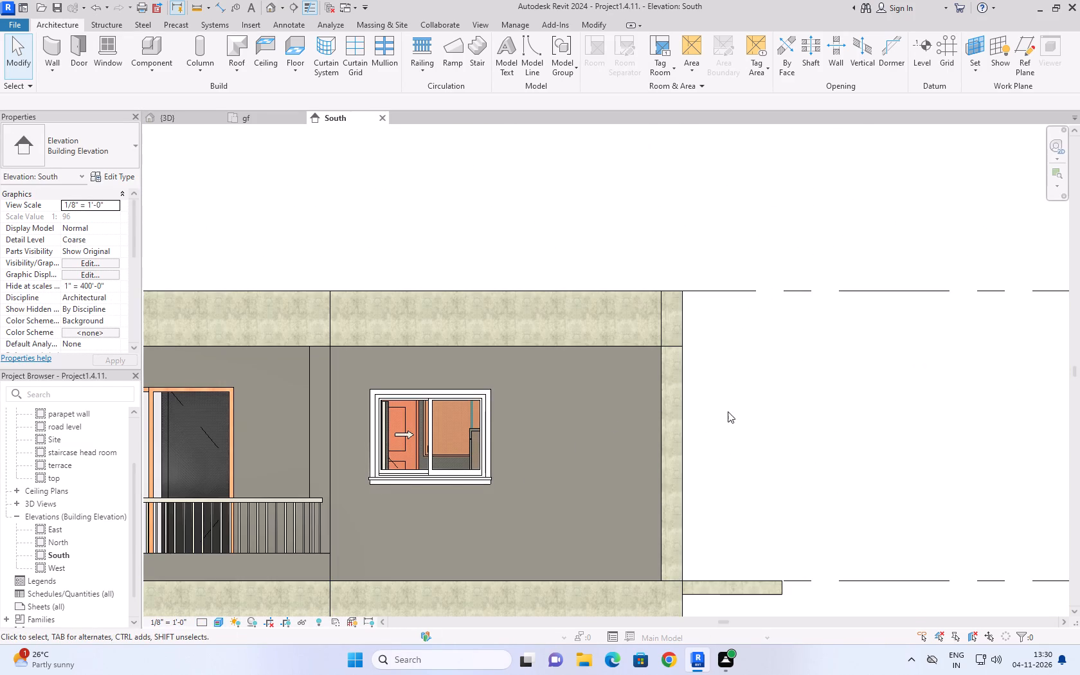
click(194, 620)
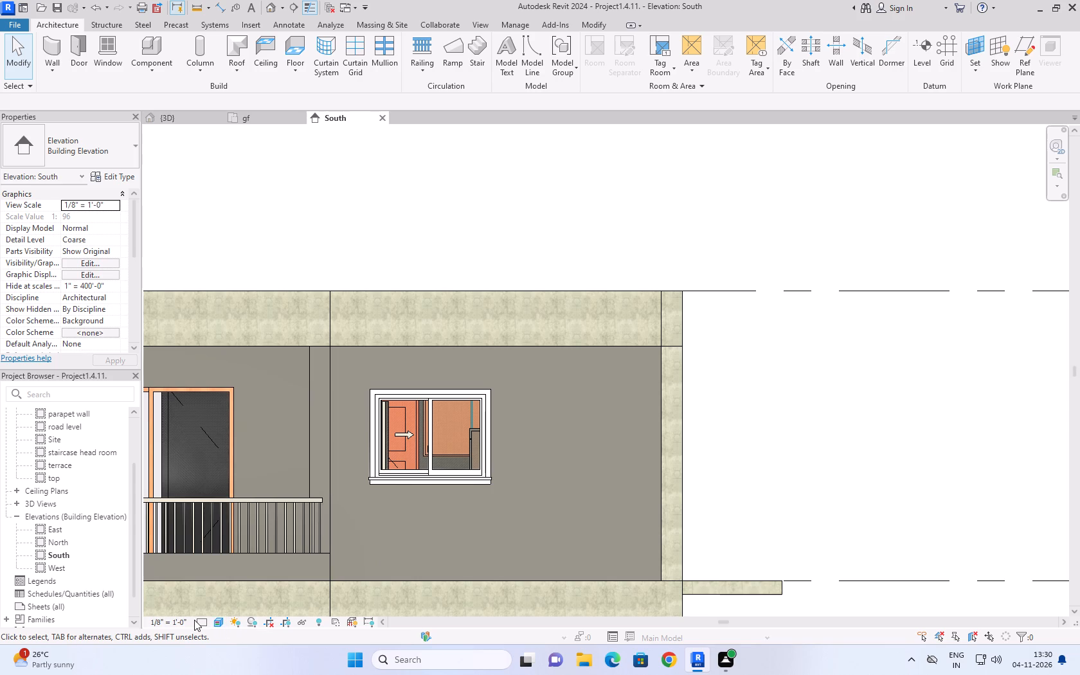
Set the South elevation's detail level to Fine.
click(197, 620)
double_click(201, 621)
click(201, 621)
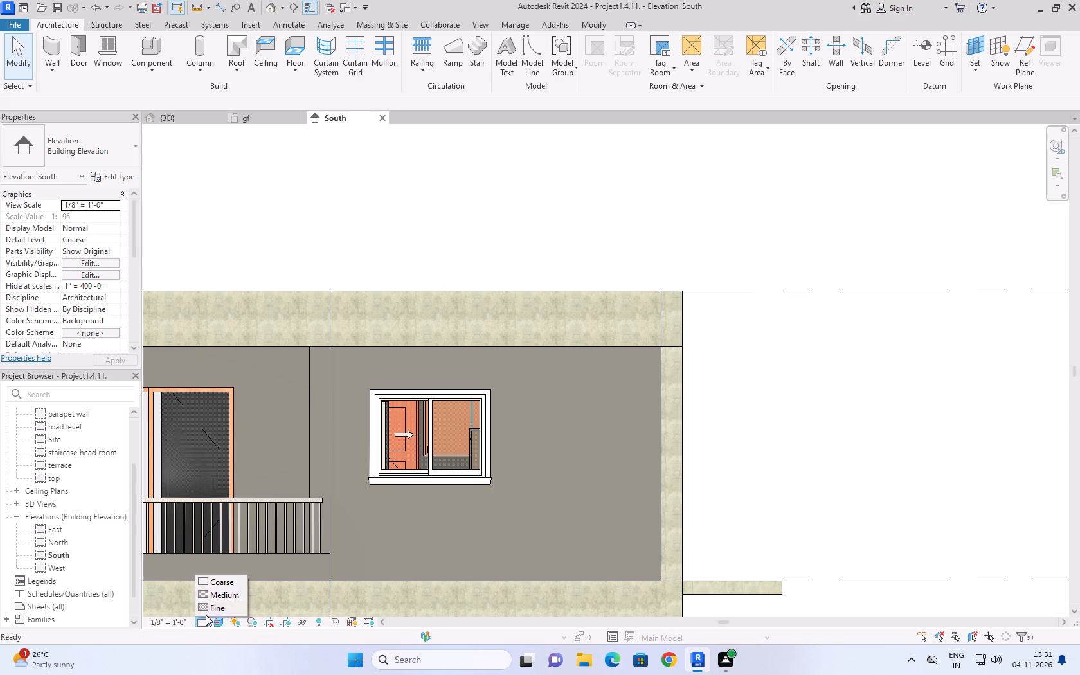
click(209, 610)
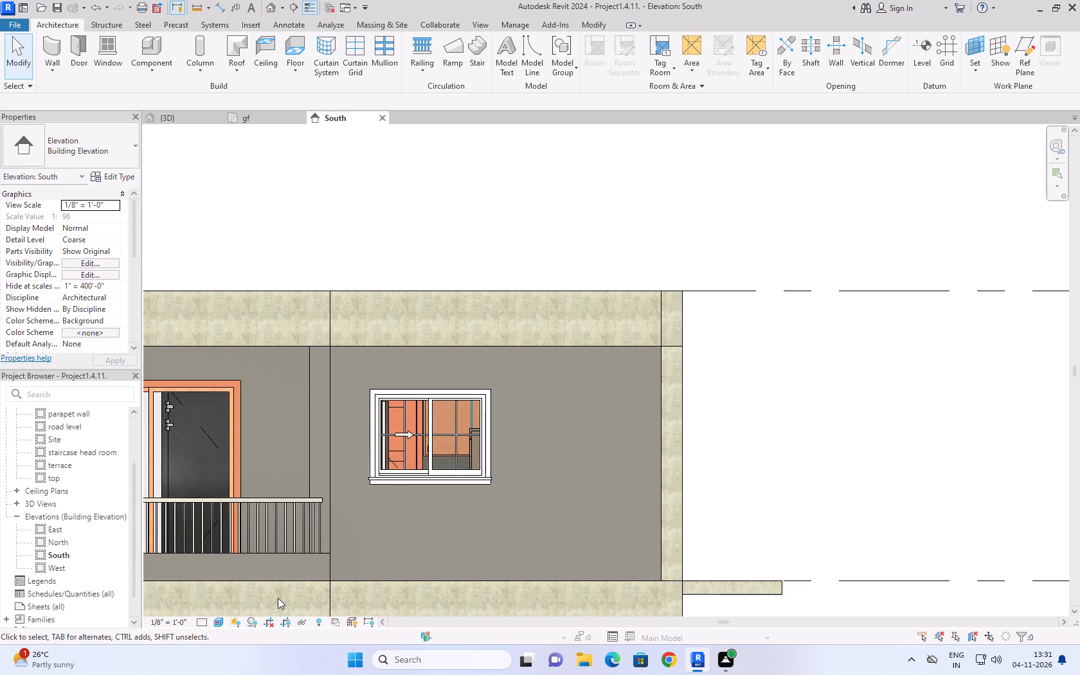
Return to the {3D} view and save the project.
scroll(260, 345, down, 5)
scroll(463, 284, down, 5)
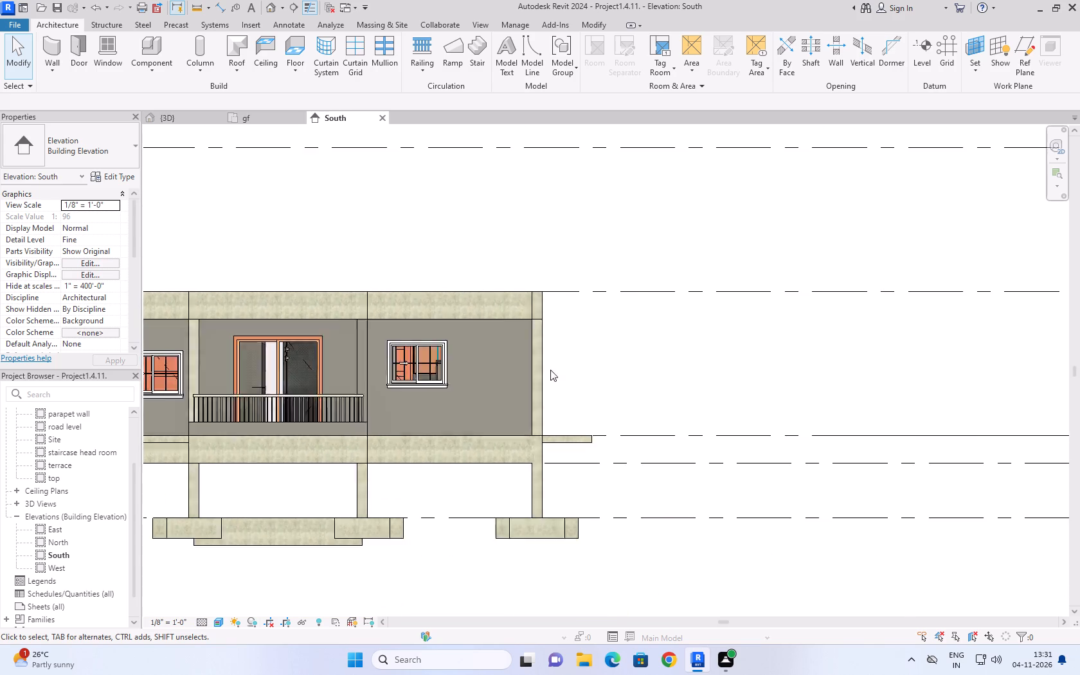
scroll(236, 347, up, 3)
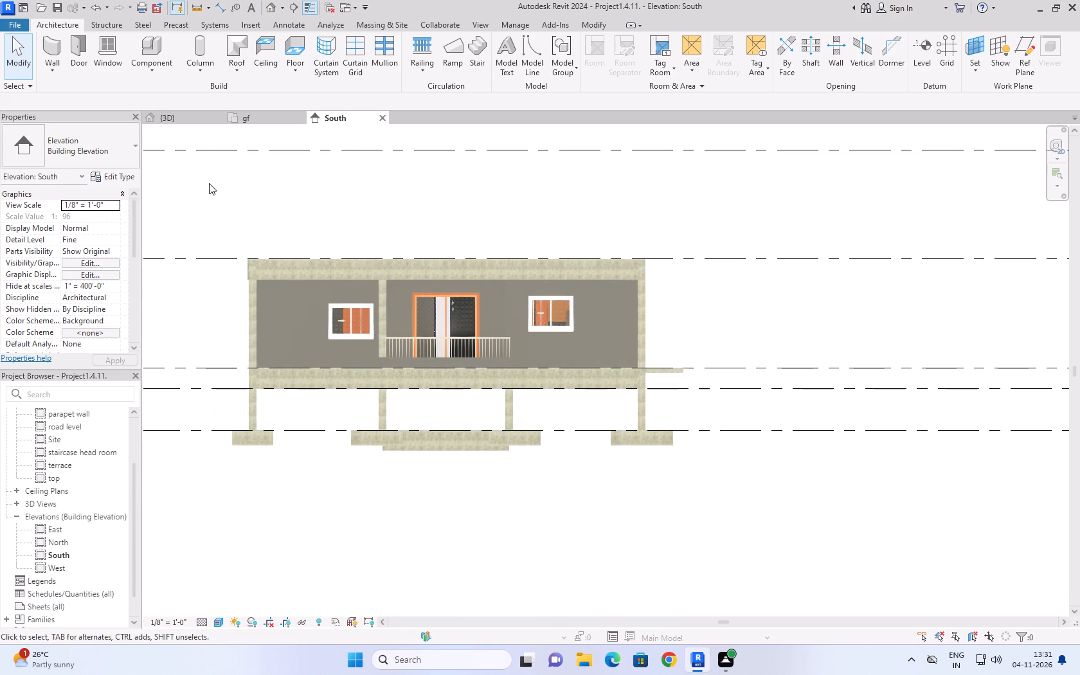
click(183, 118)
scroll(339, 319, down, 5)
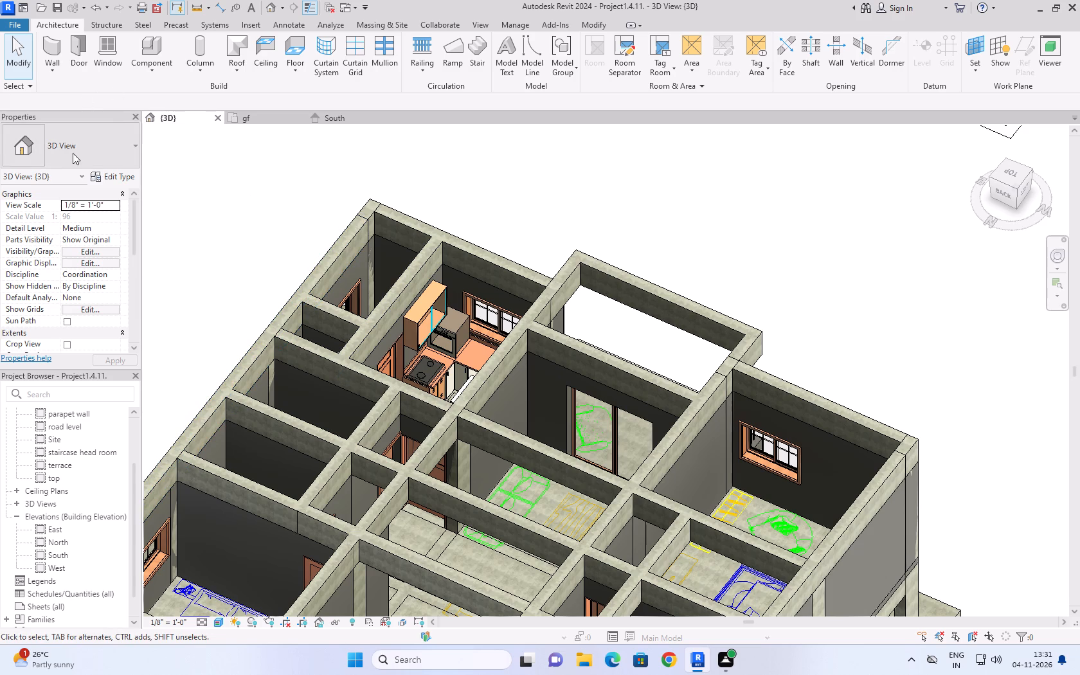
key(ctrl+s)
key(ctrl+s)
key(ctrl+s)
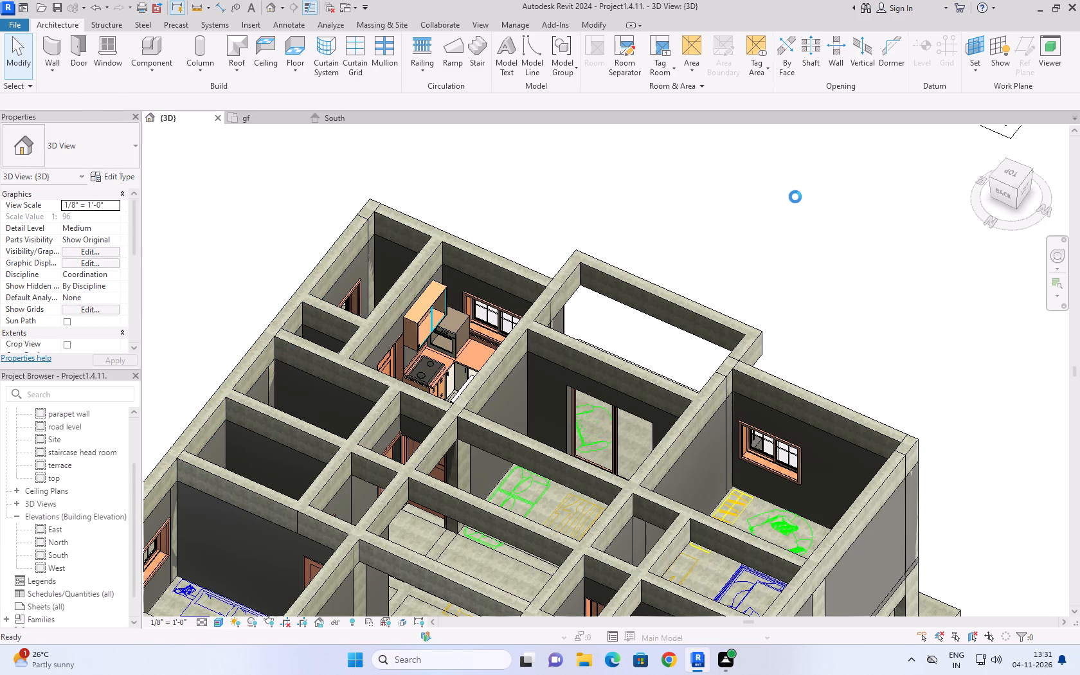
click(795, 205)
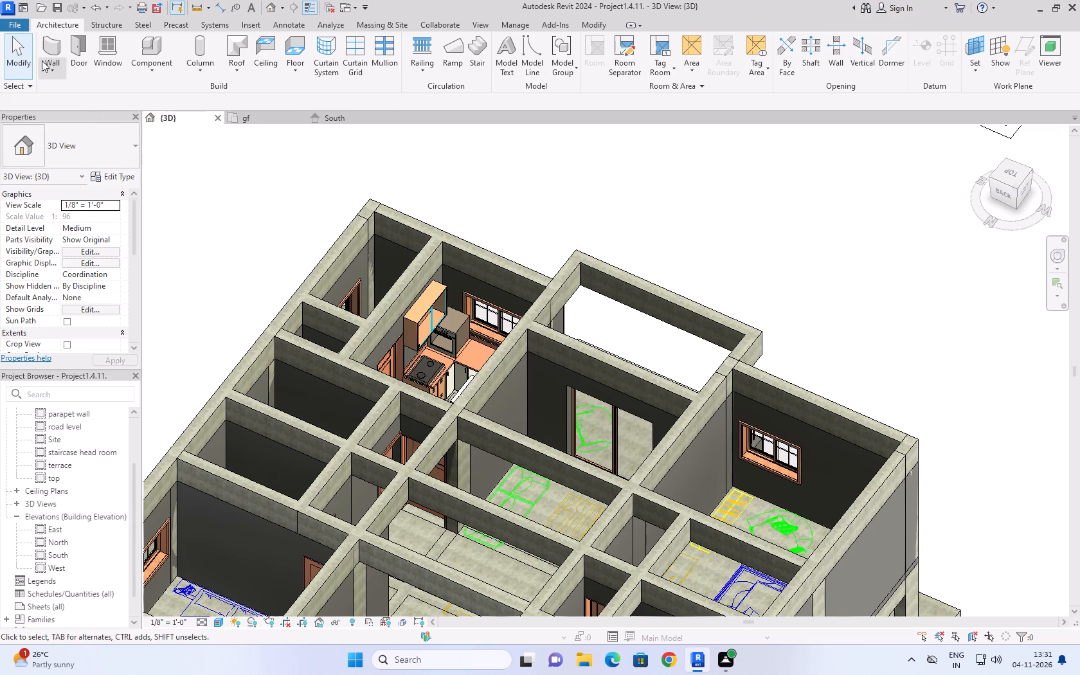
From the gf floor plan, start placing a component and examine the loadable appliance families in the Mid-Range and Domestic folders, including Microwave.
click(40, 21)
click(249, 111)
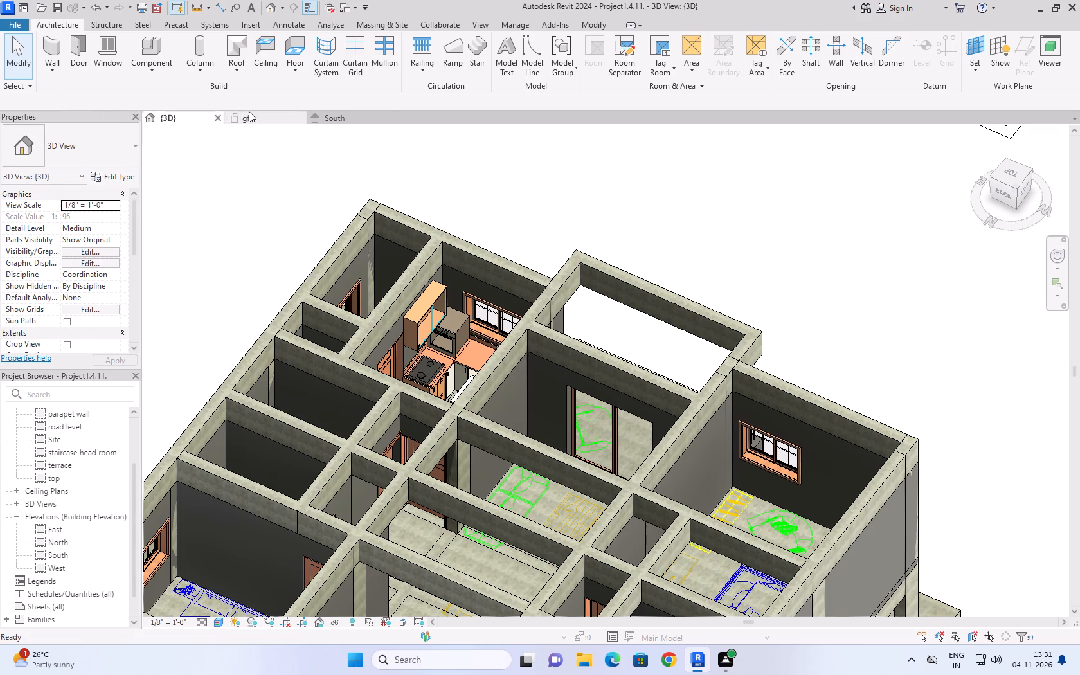
scroll(438, 384, down, 7)
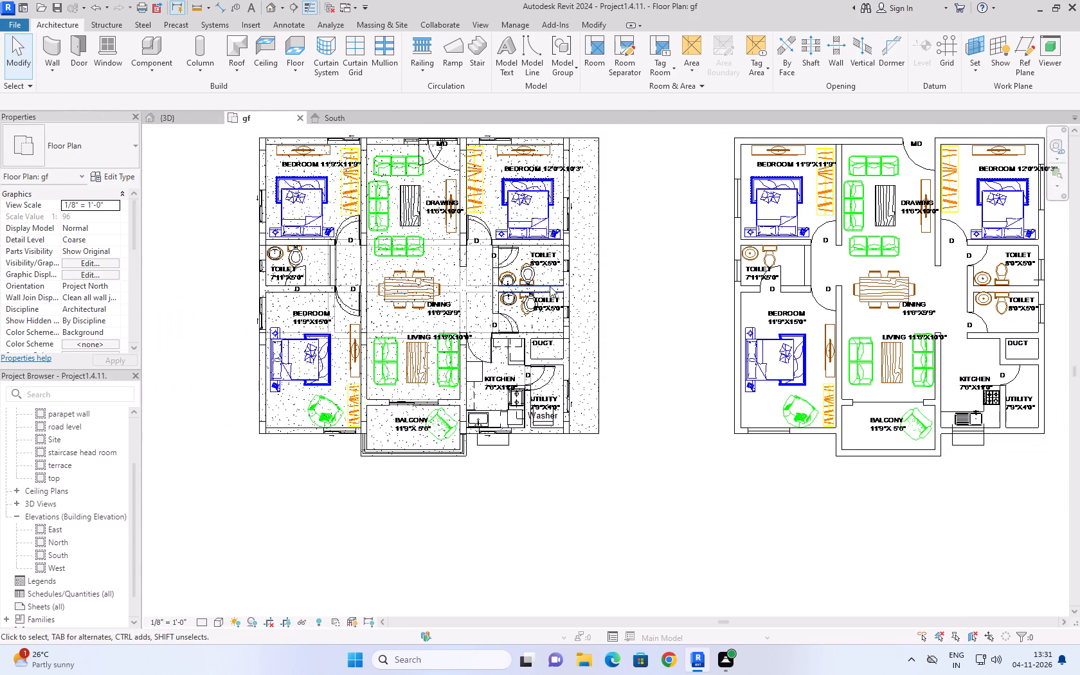
scroll(524, 304, up, 3)
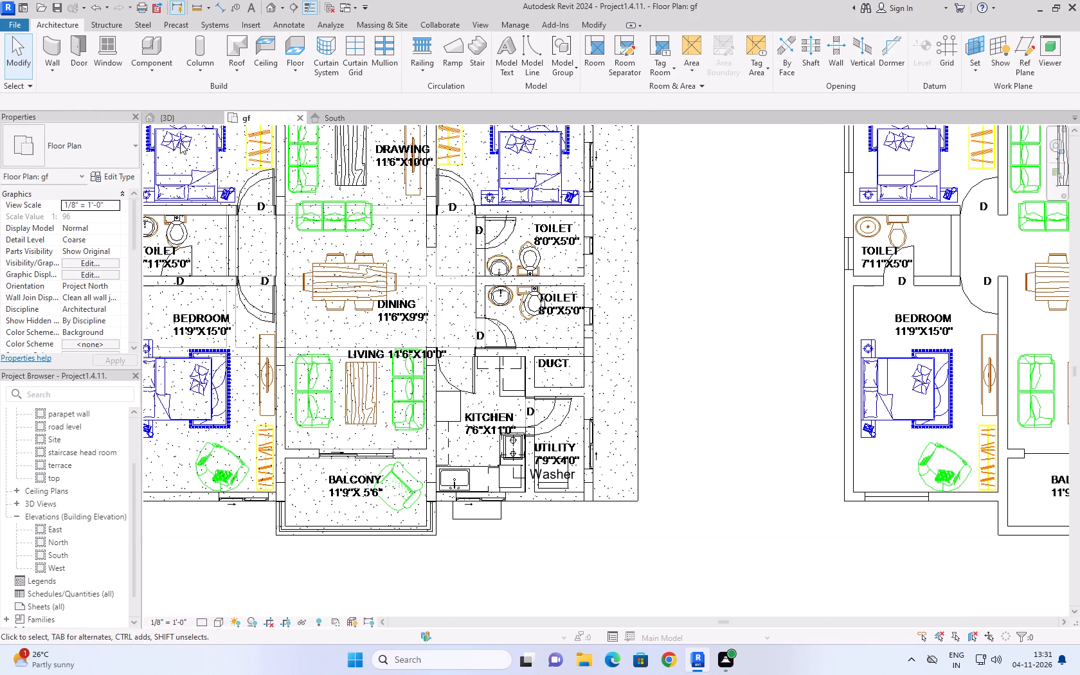
click(157, 78)
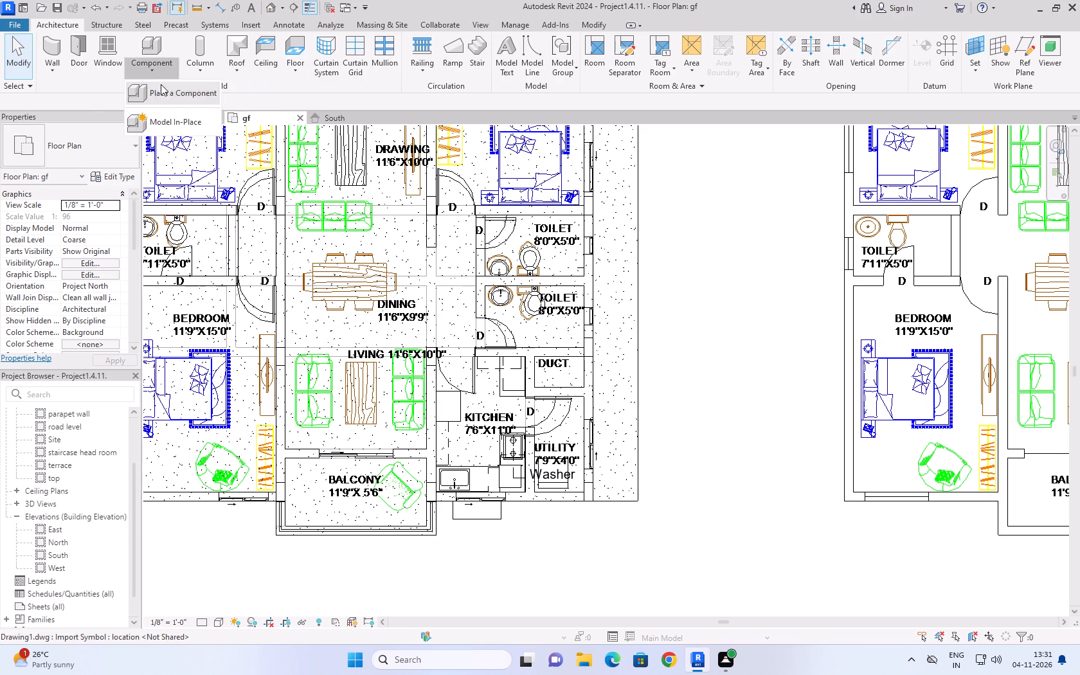
click(161, 85)
click(563, 75)
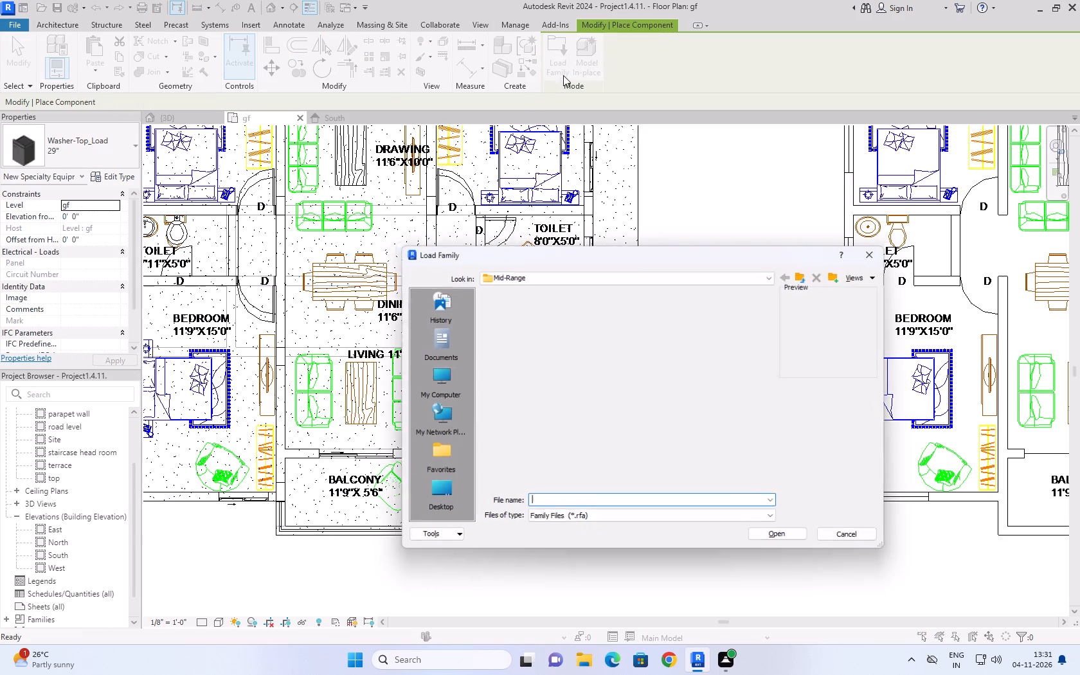
click(647, 462)
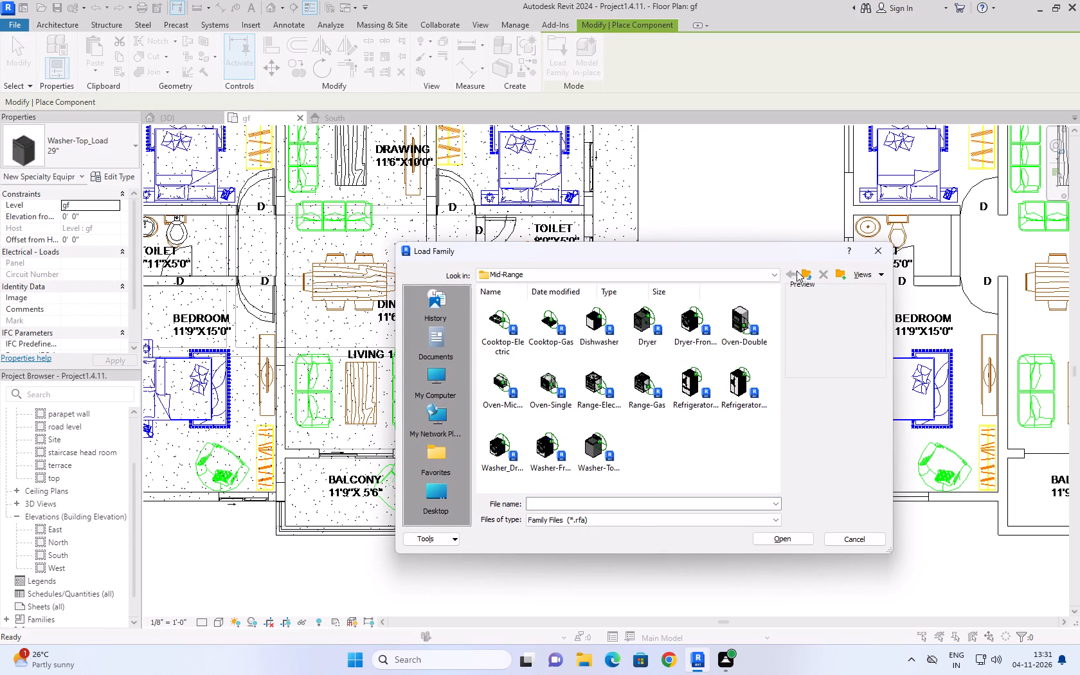
click(803, 276)
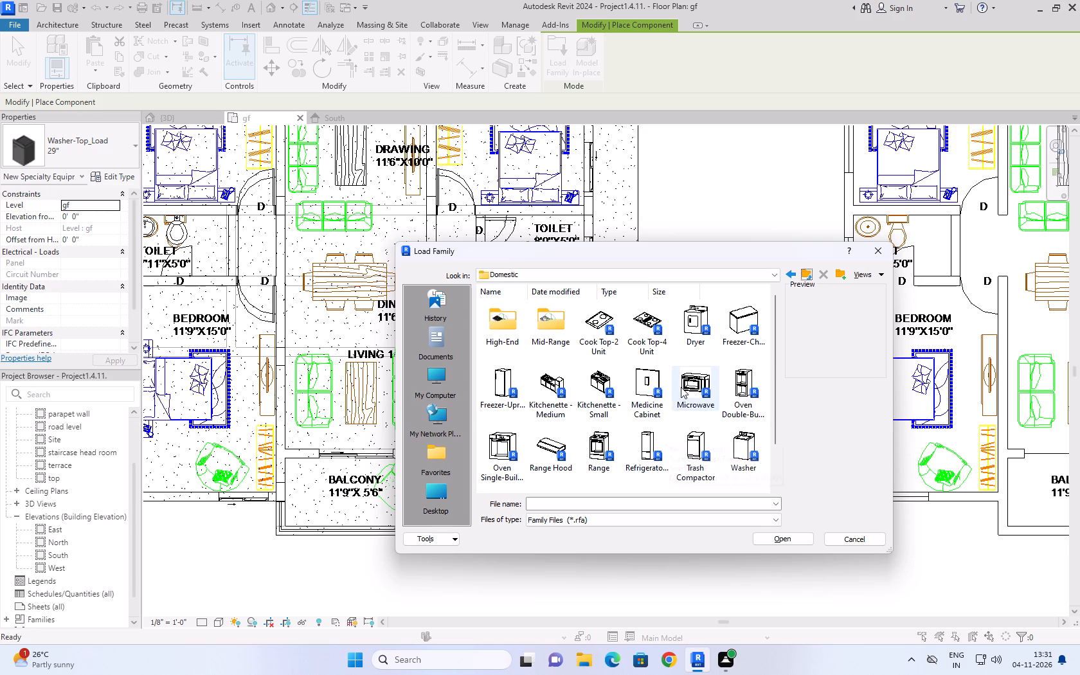
click(682, 387)
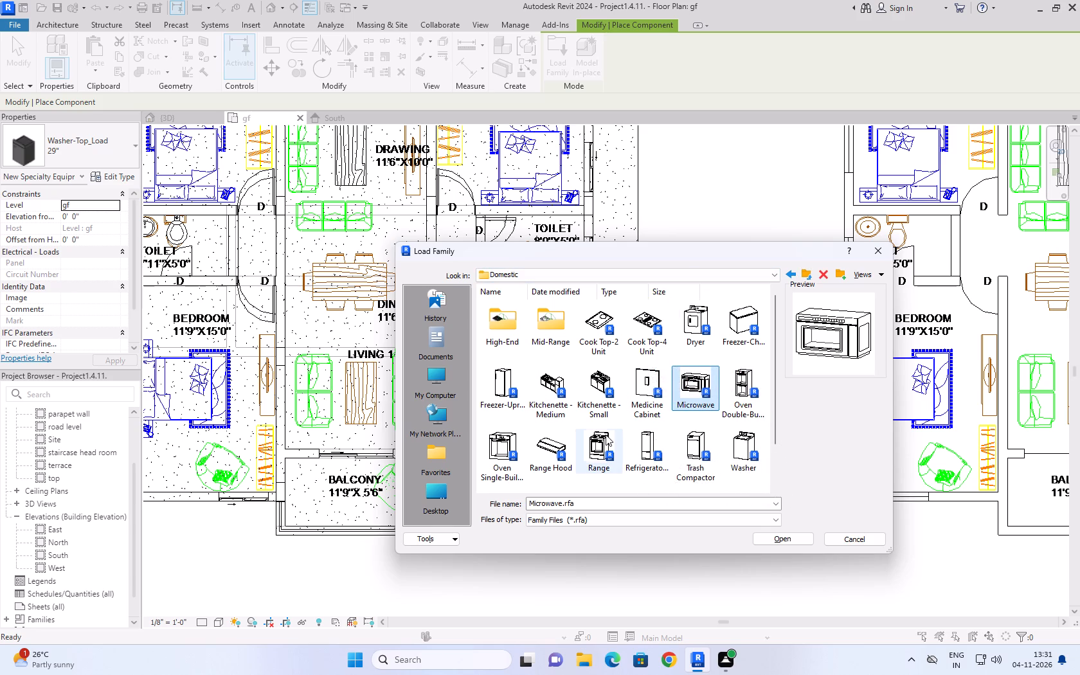
click(699, 374)
Look through the Lab, Classroom-Library, Toilet Room Specialties and Domestic family folders, and leave component placement without loading a family.
click(812, 273)
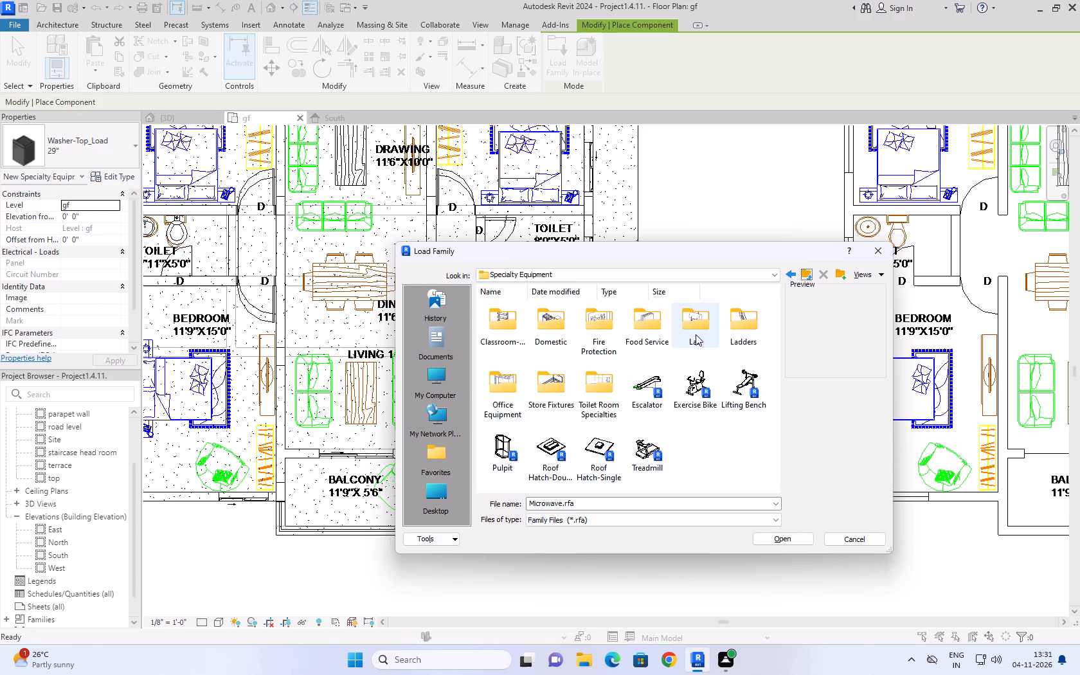
double_click(696, 334)
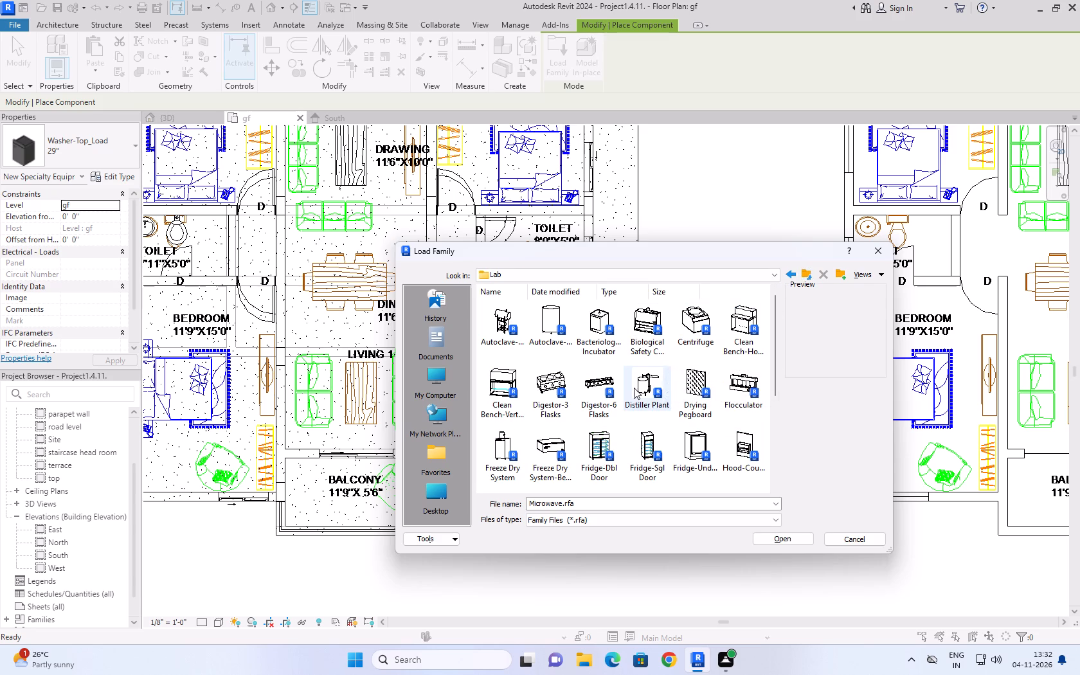
click(676, 378)
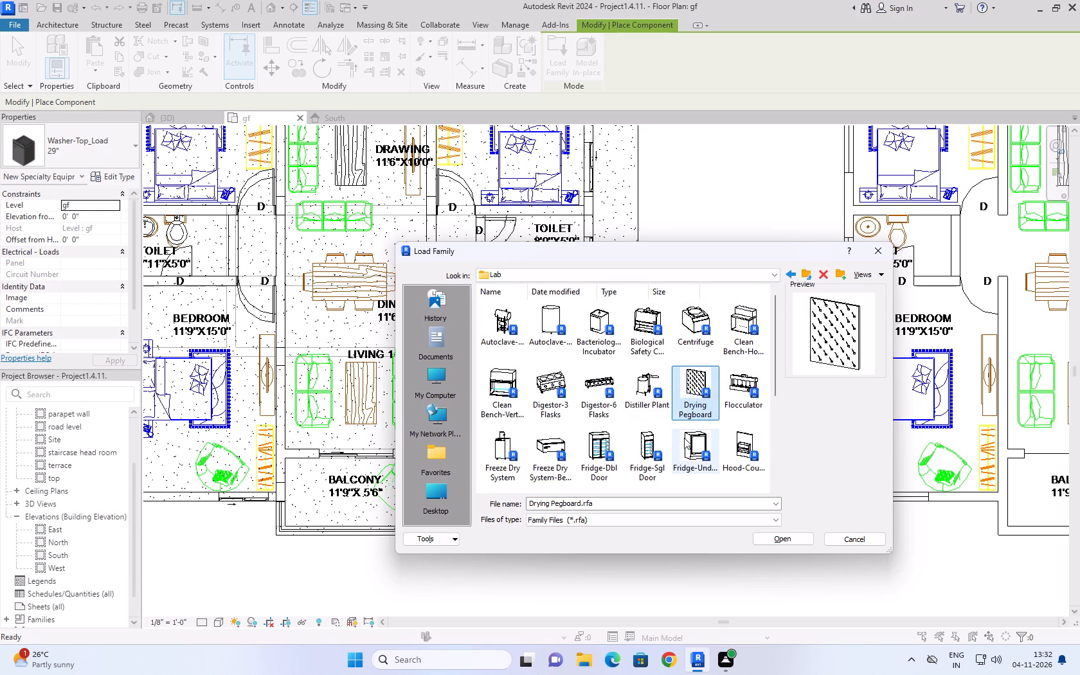
click(685, 438)
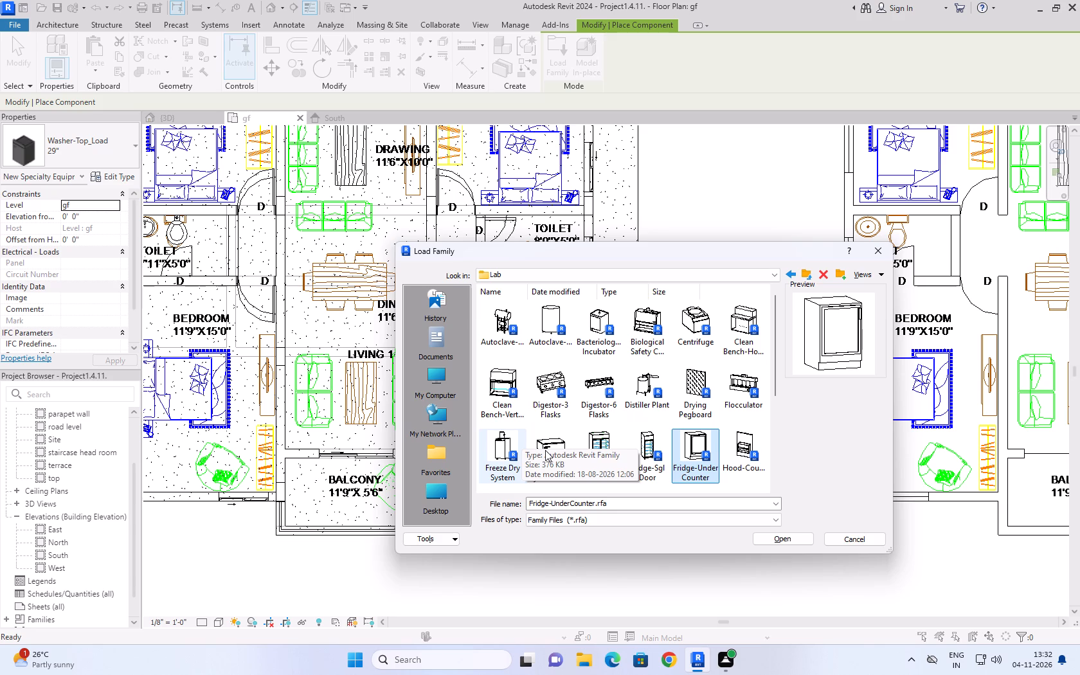
click(805, 273)
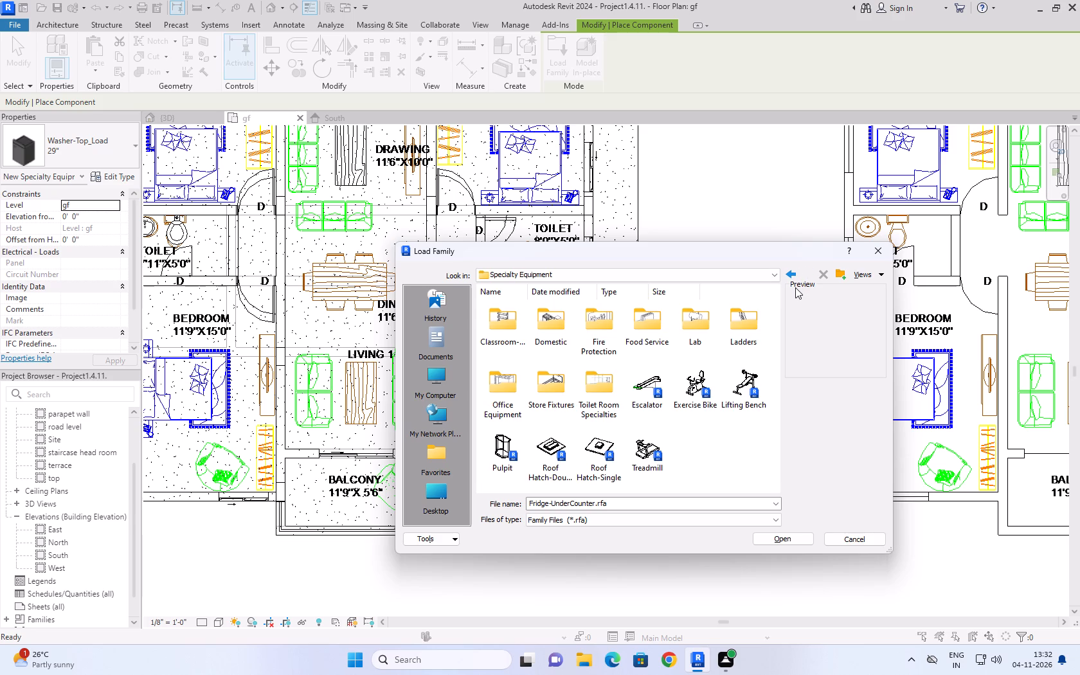
double_click(507, 330)
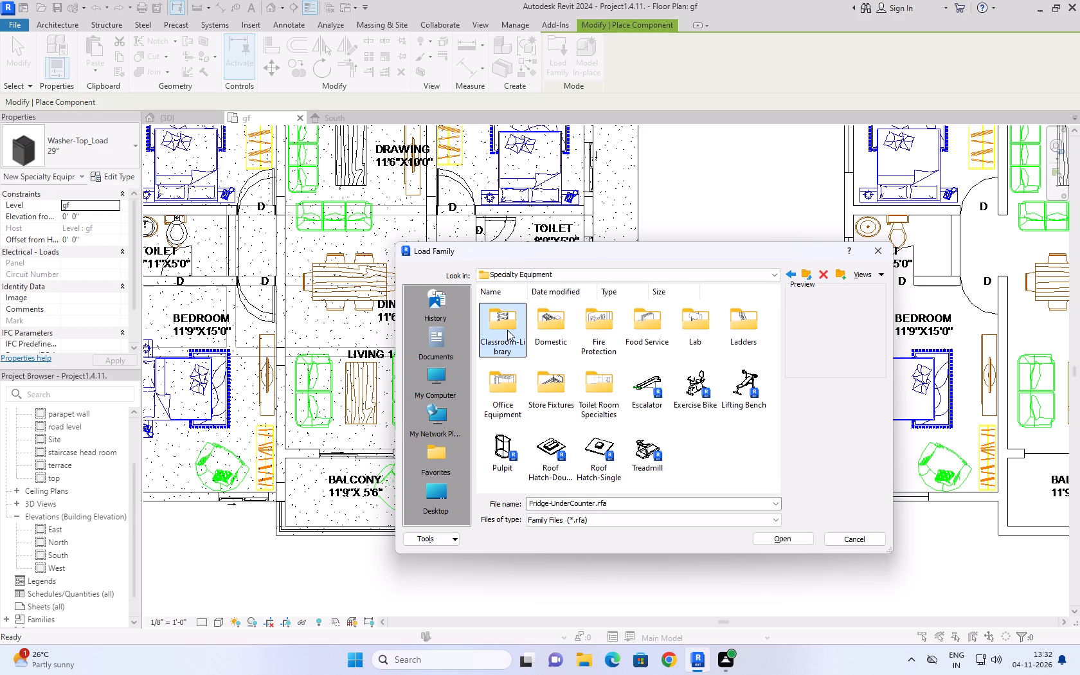
click(719, 460)
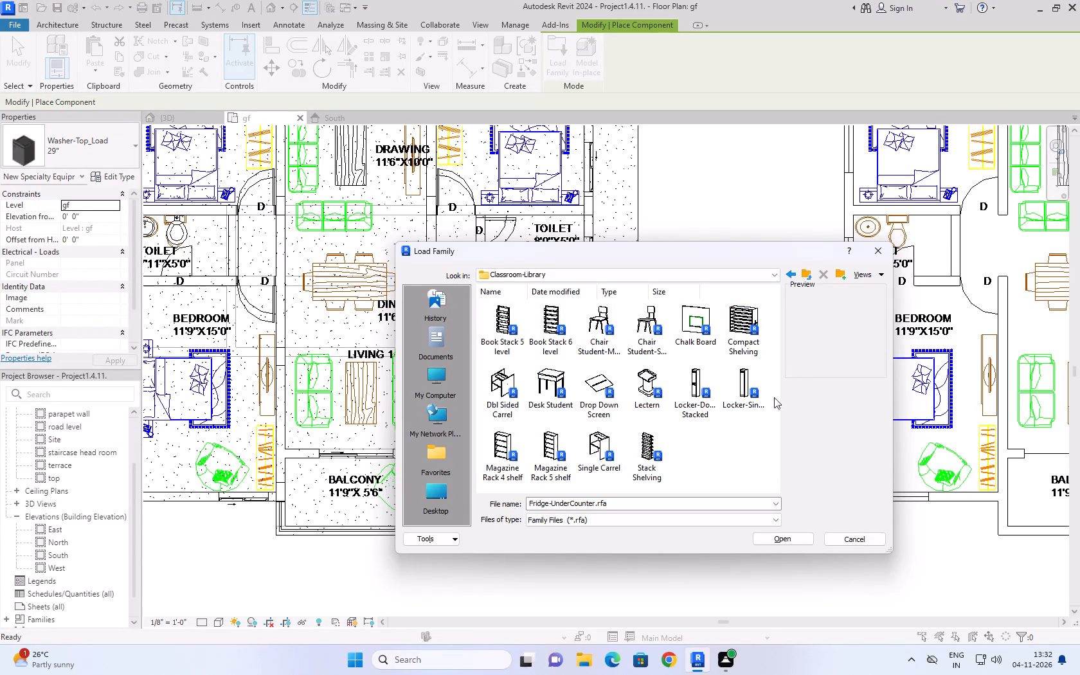
click(809, 279)
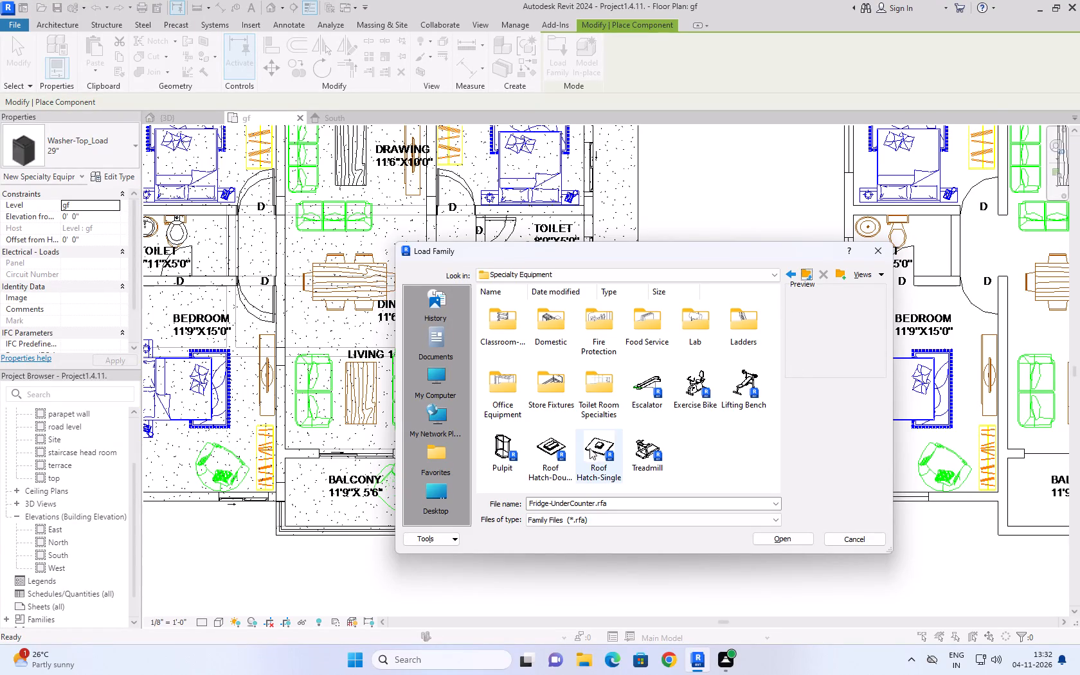
double_click(598, 395)
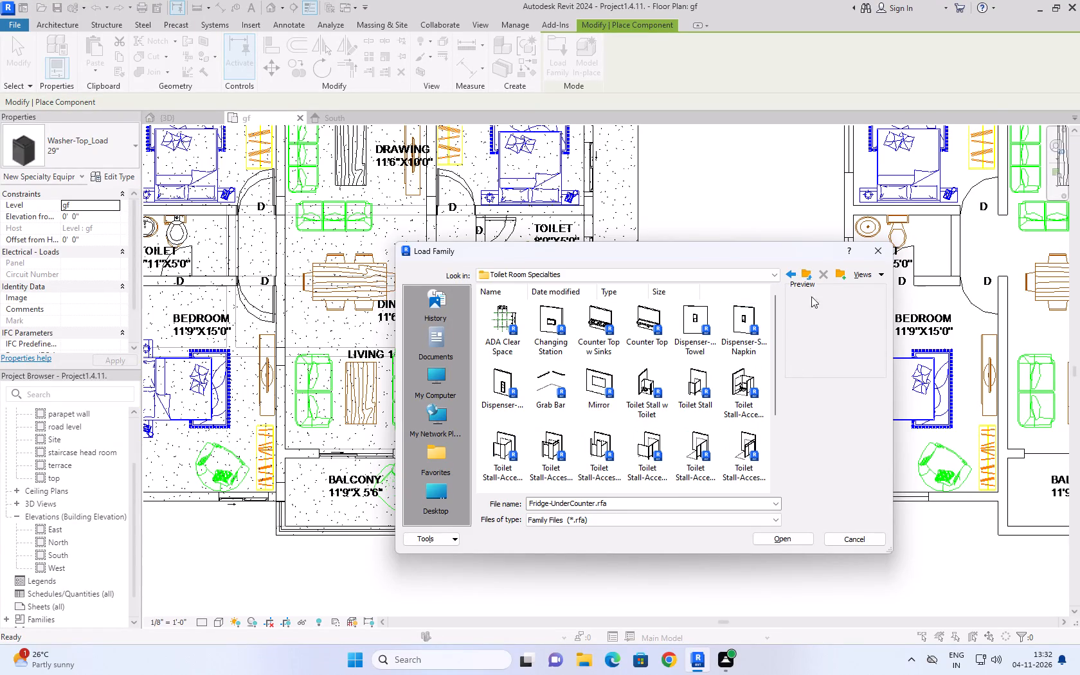
click(806, 273)
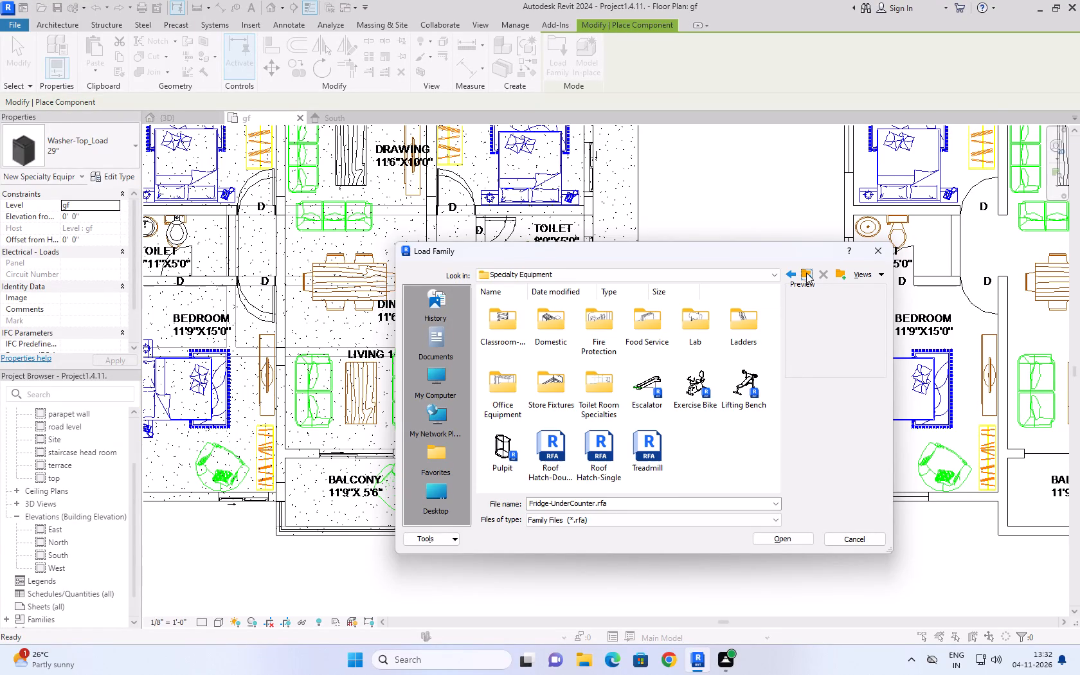
double_click(544, 338)
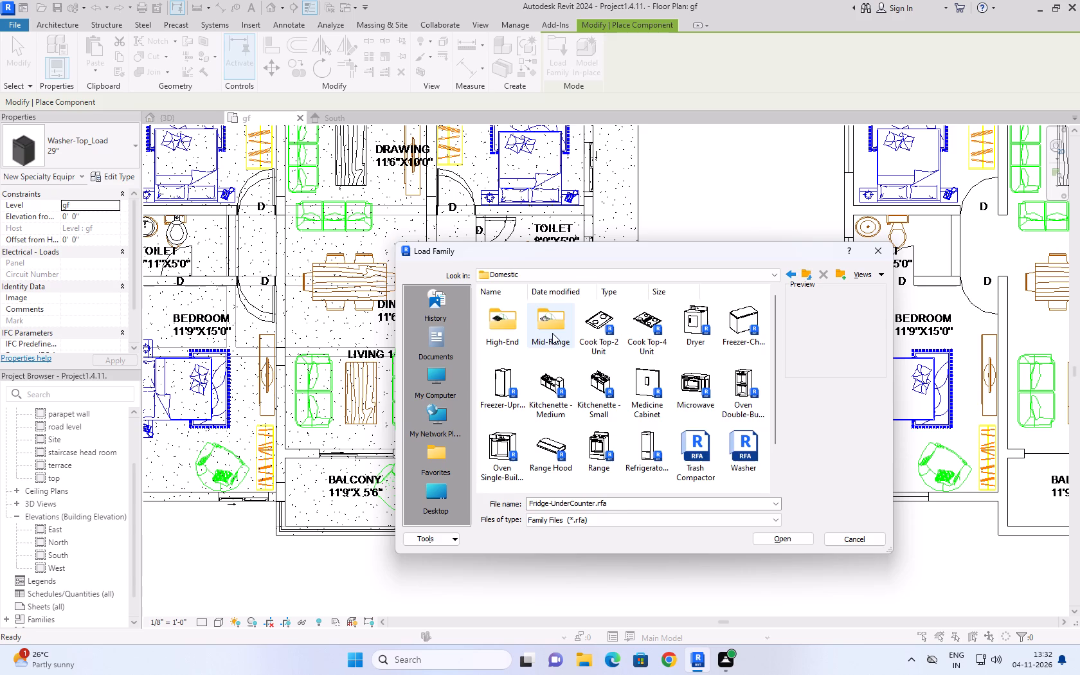
scroll(575, 402, down, 1)
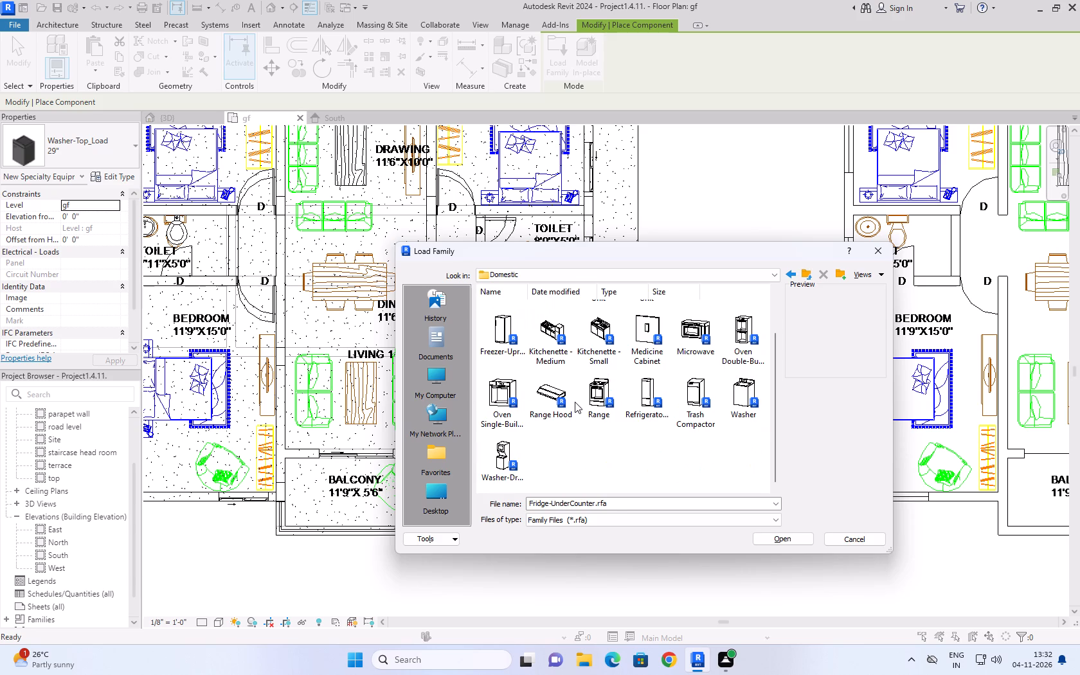
scroll(575, 402, down, 5)
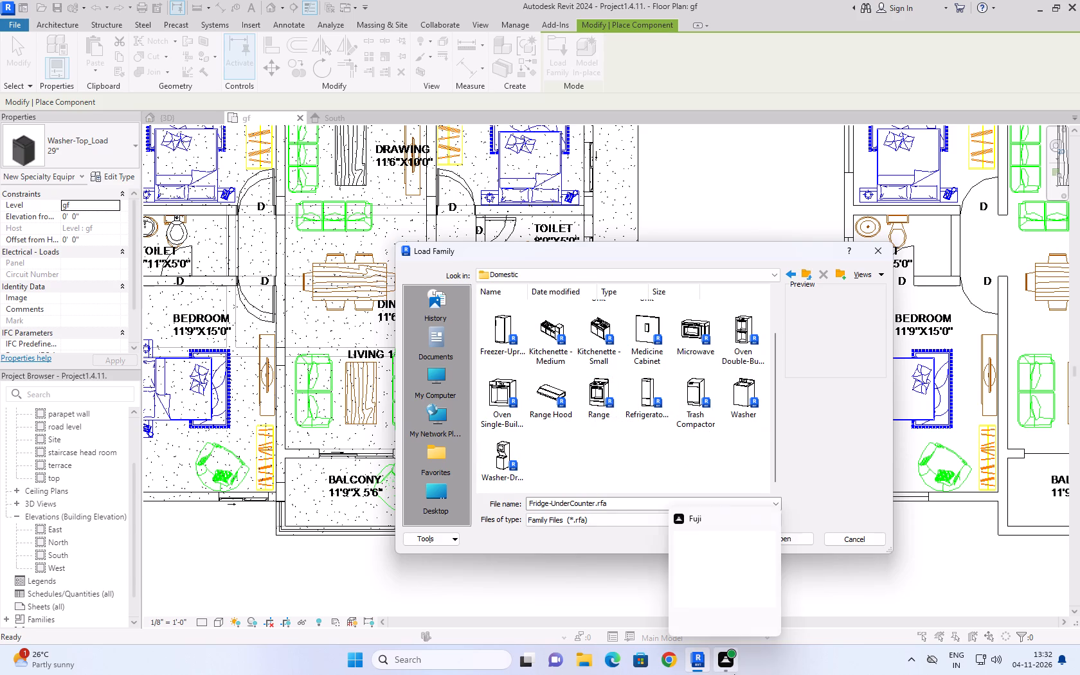
click(705, 669)
click(858, 537)
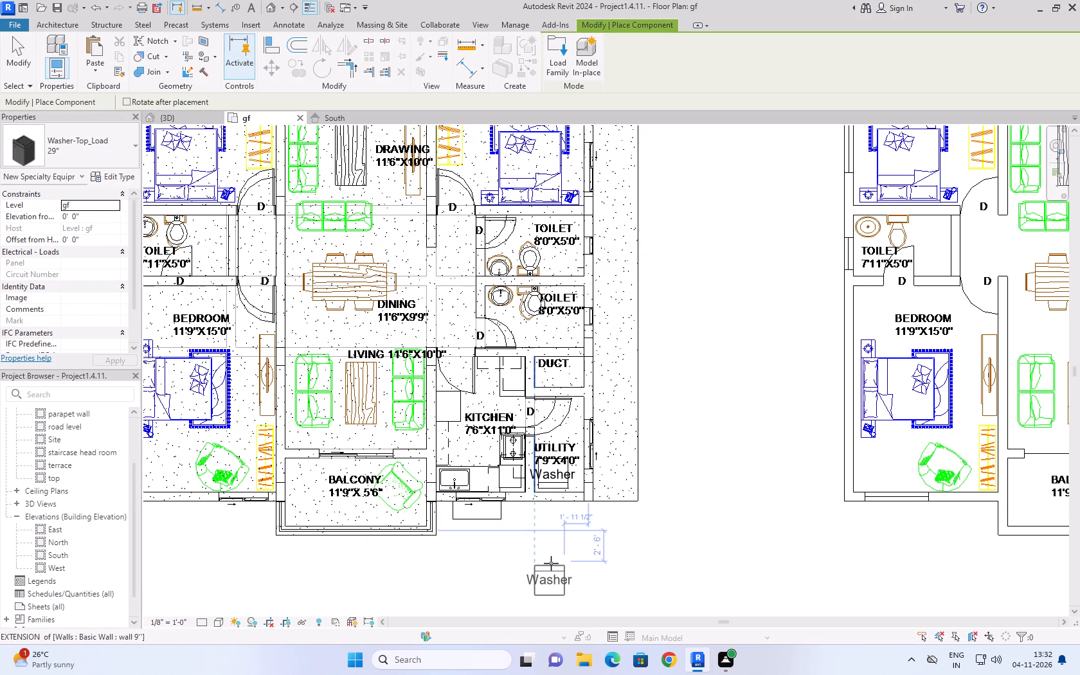
key(Escape)
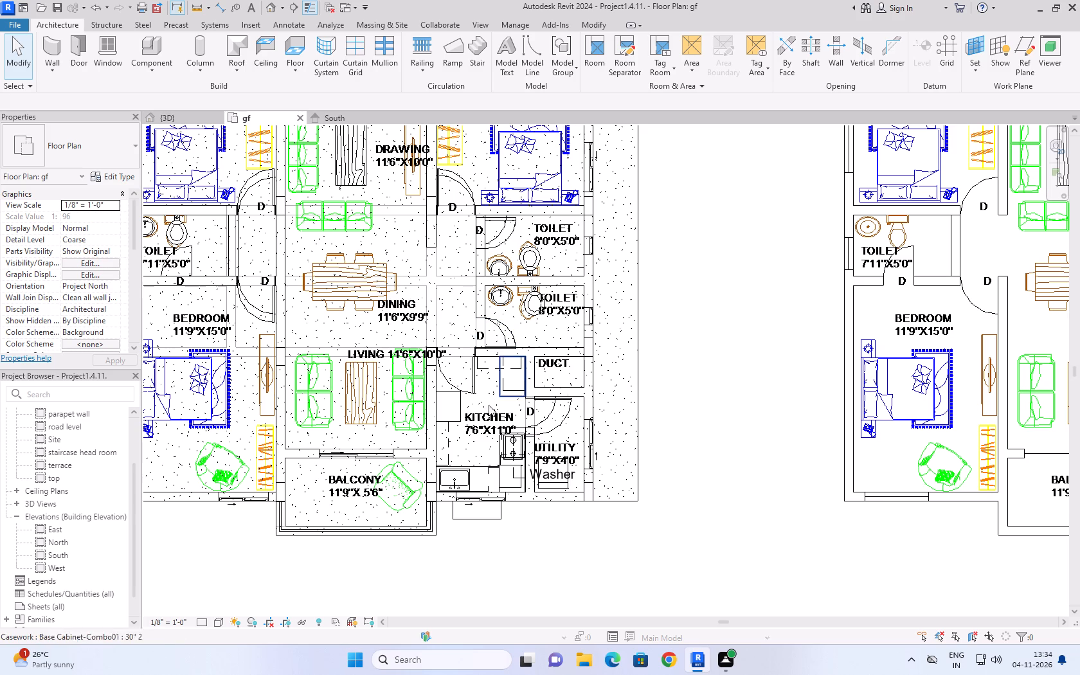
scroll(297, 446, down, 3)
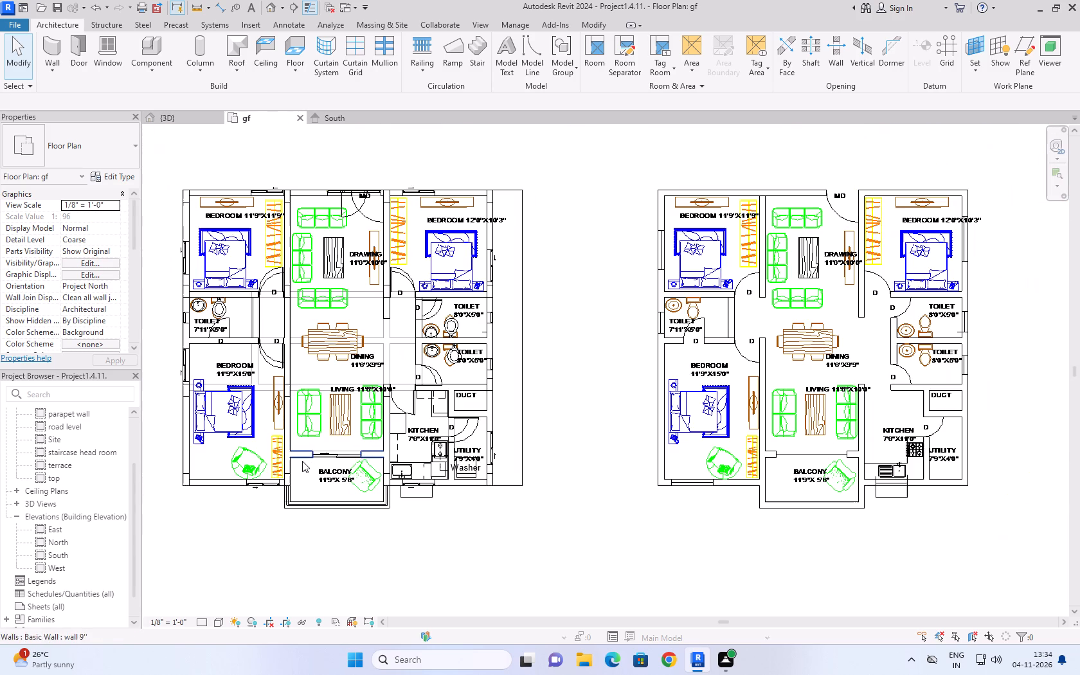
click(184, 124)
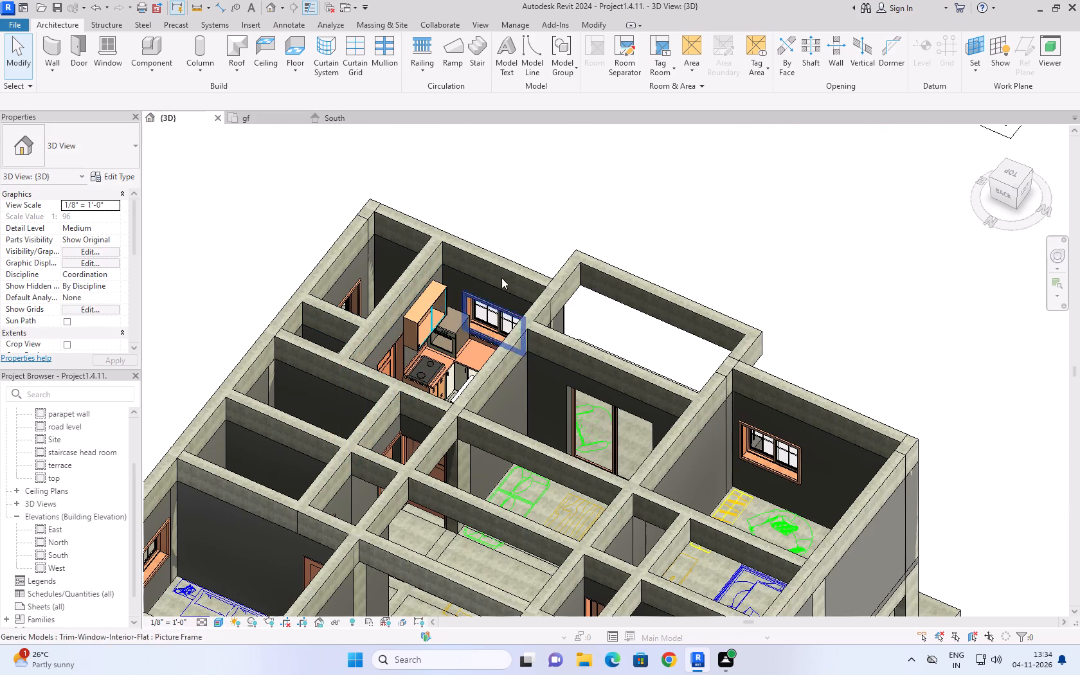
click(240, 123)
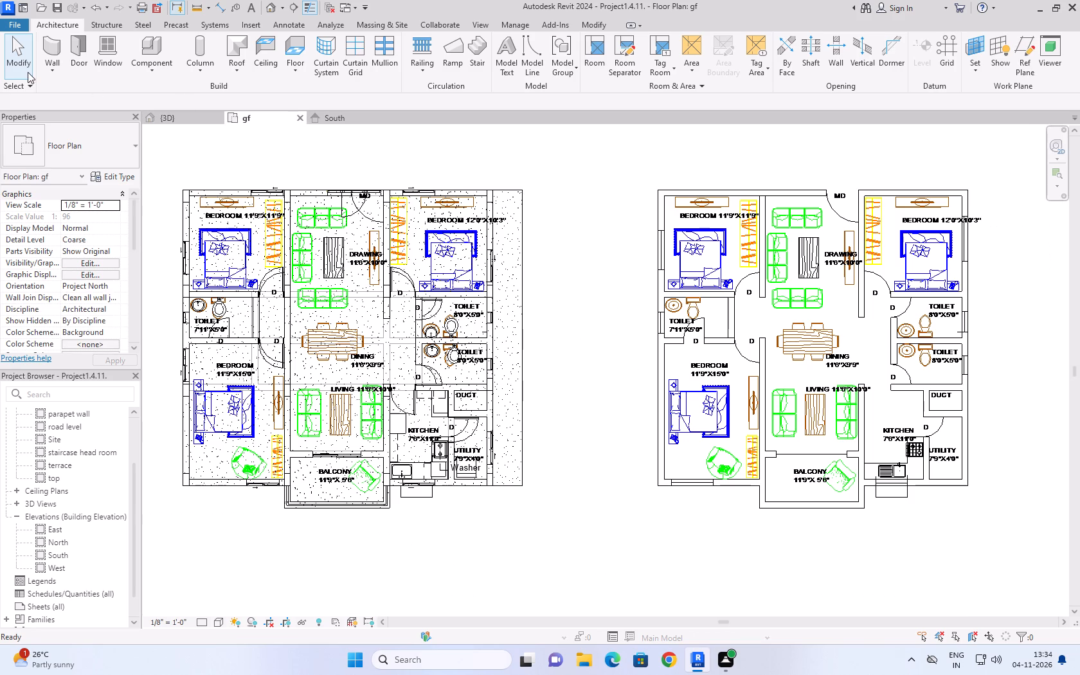
From component placement, look through the Domestic, Specialty Equipment, US and Doors family folders, and leave without loading a family.
click(137, 69)
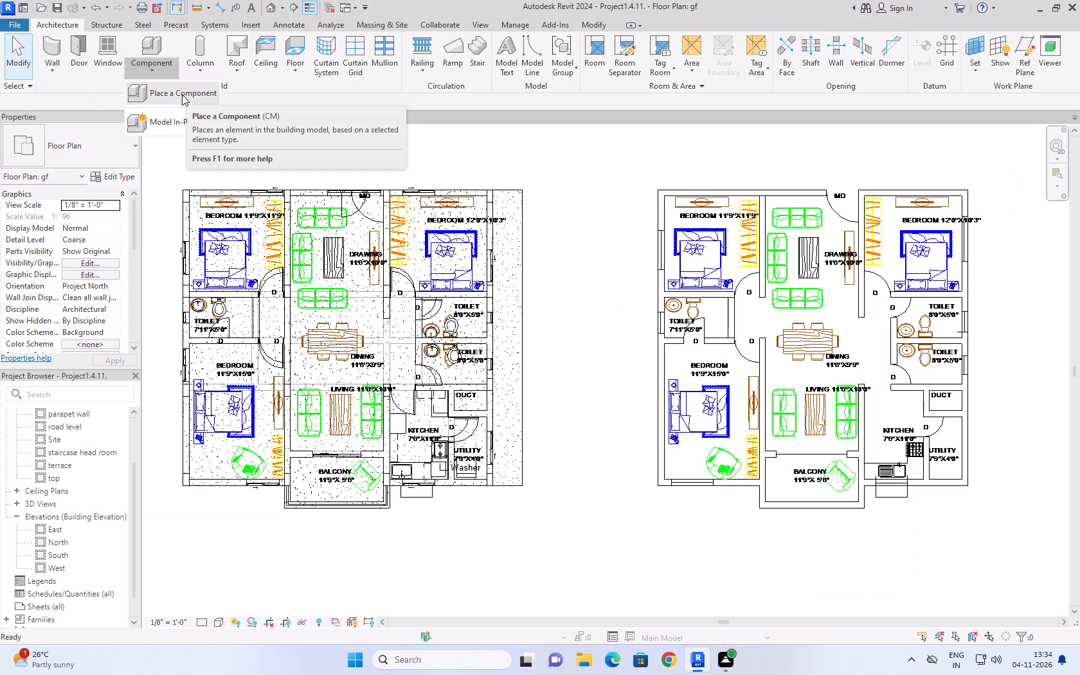
click(182, 94)
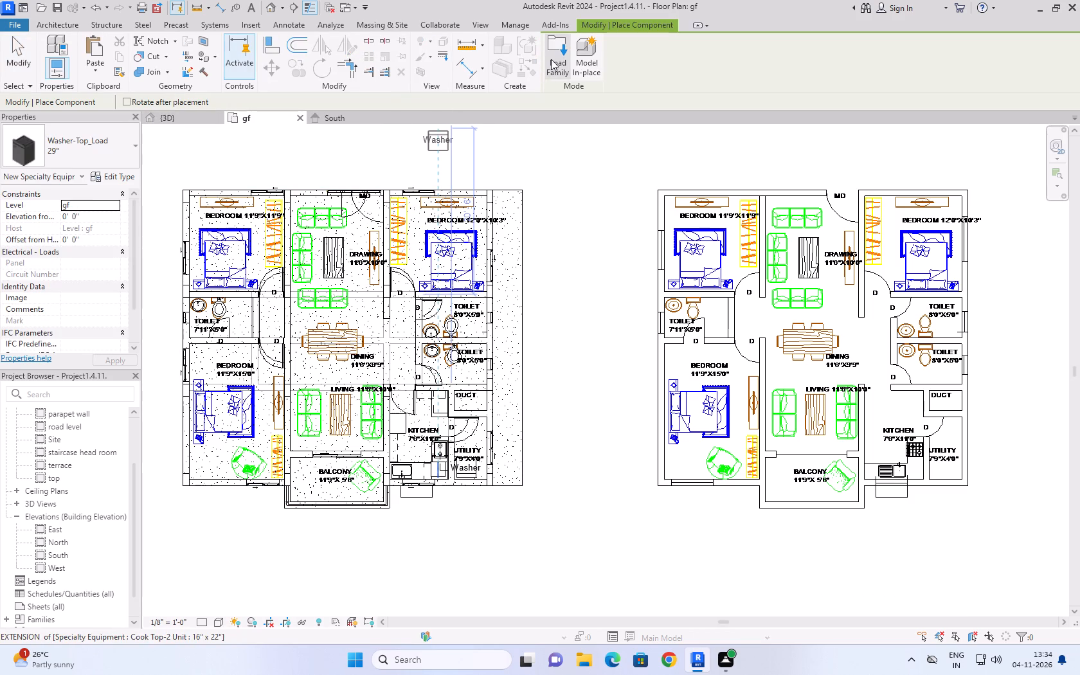
click(551, 59)
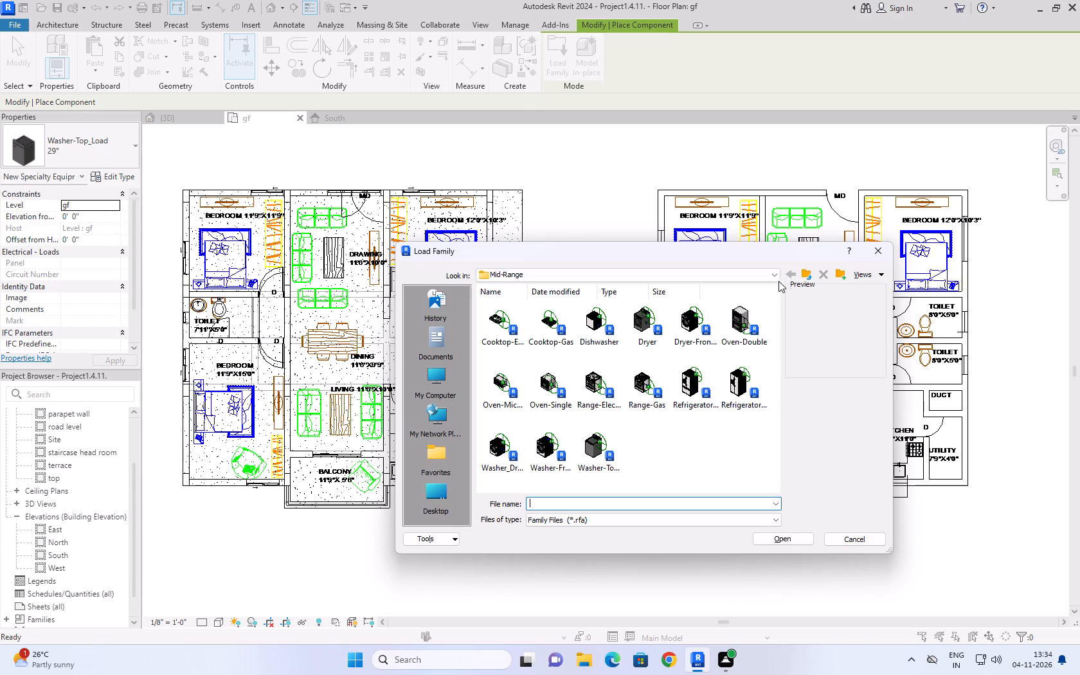
click(803, 273)
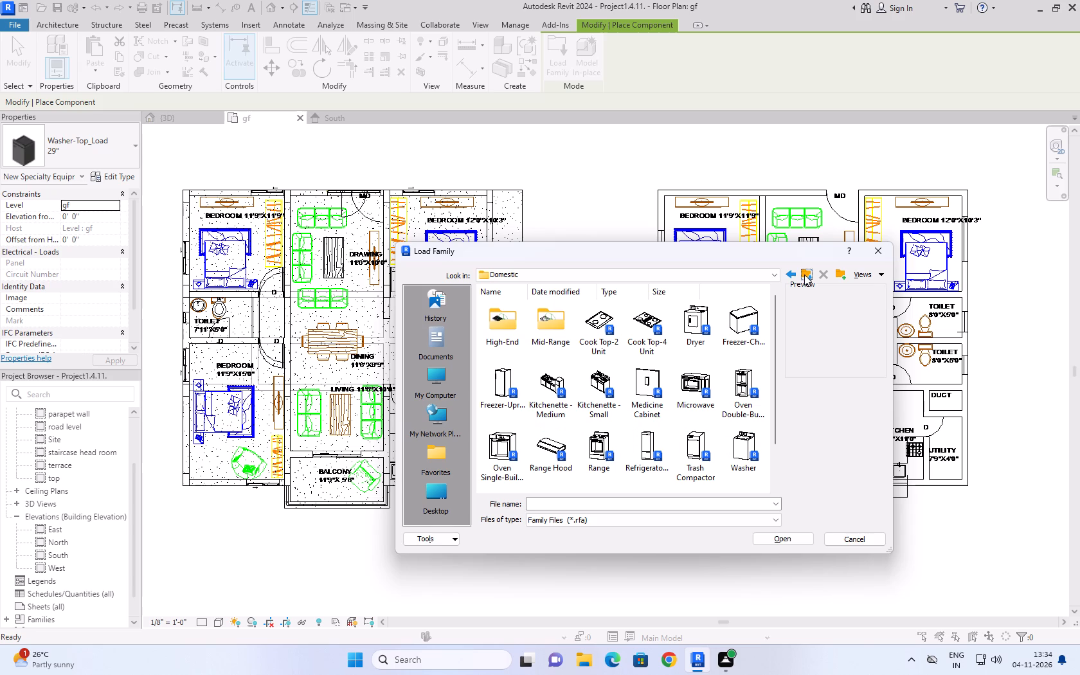
click(808, 277)
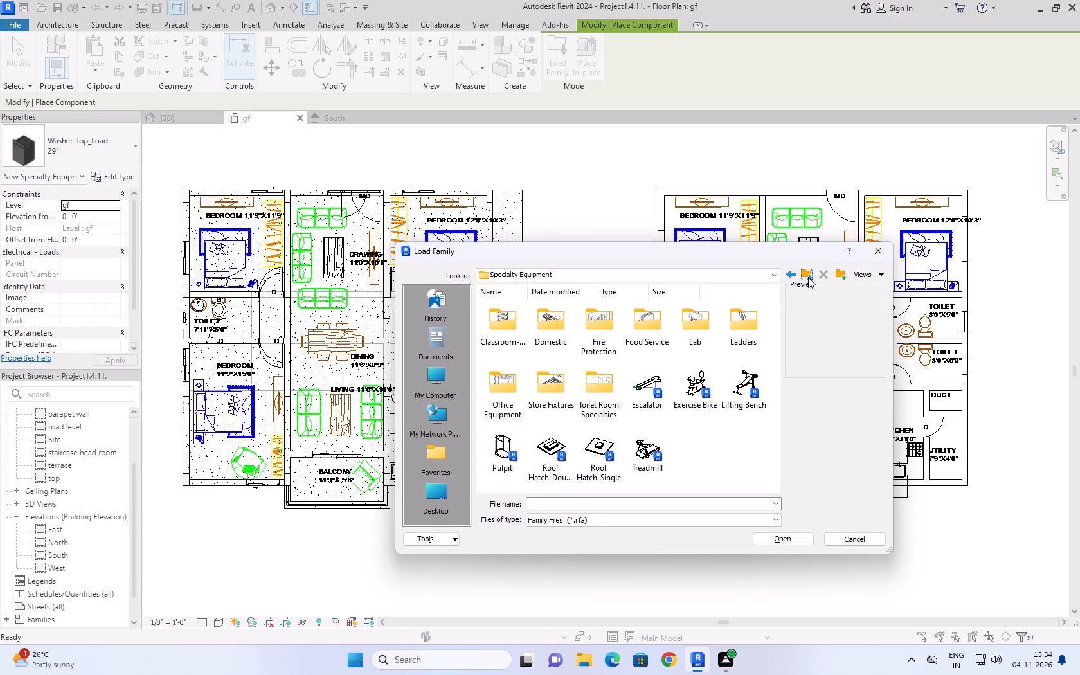
click(808, 277)
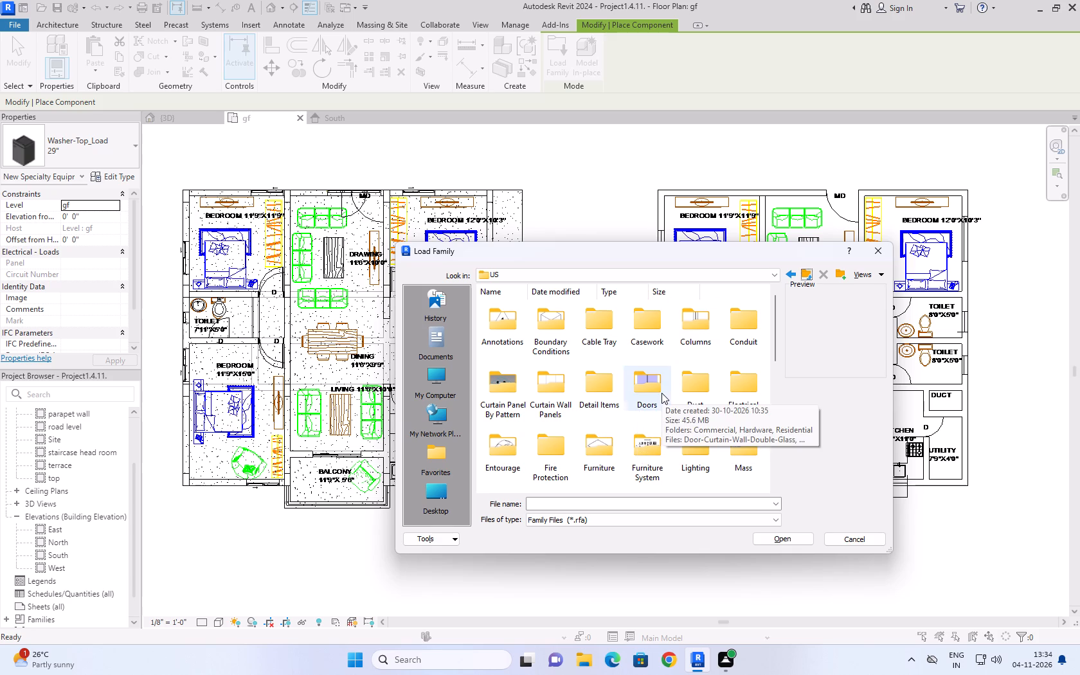
double_click(661, 393)
click(663, 455)
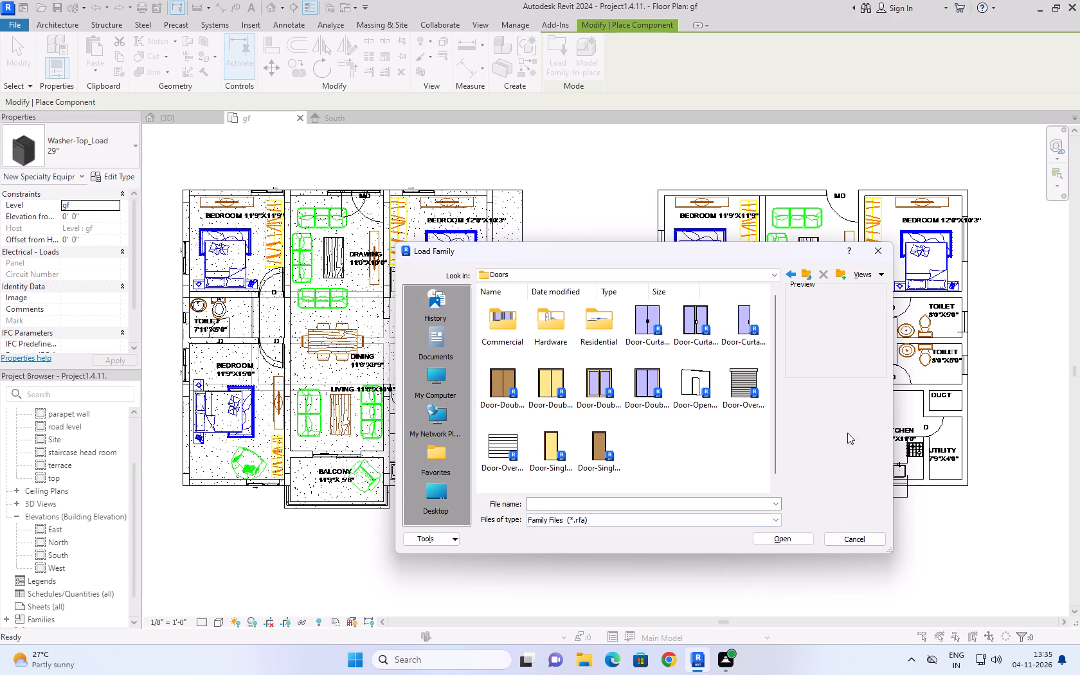
click(871, 544)
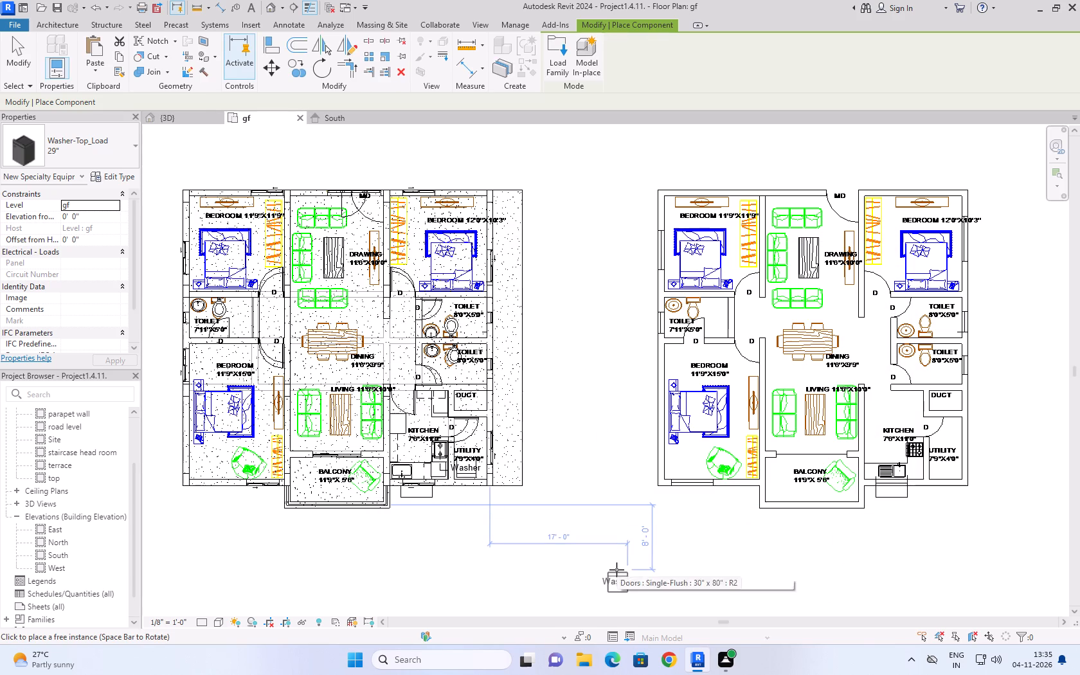
key(Escape)
key(Escape)
key(Escape)
key(Escape)
key(Escape)
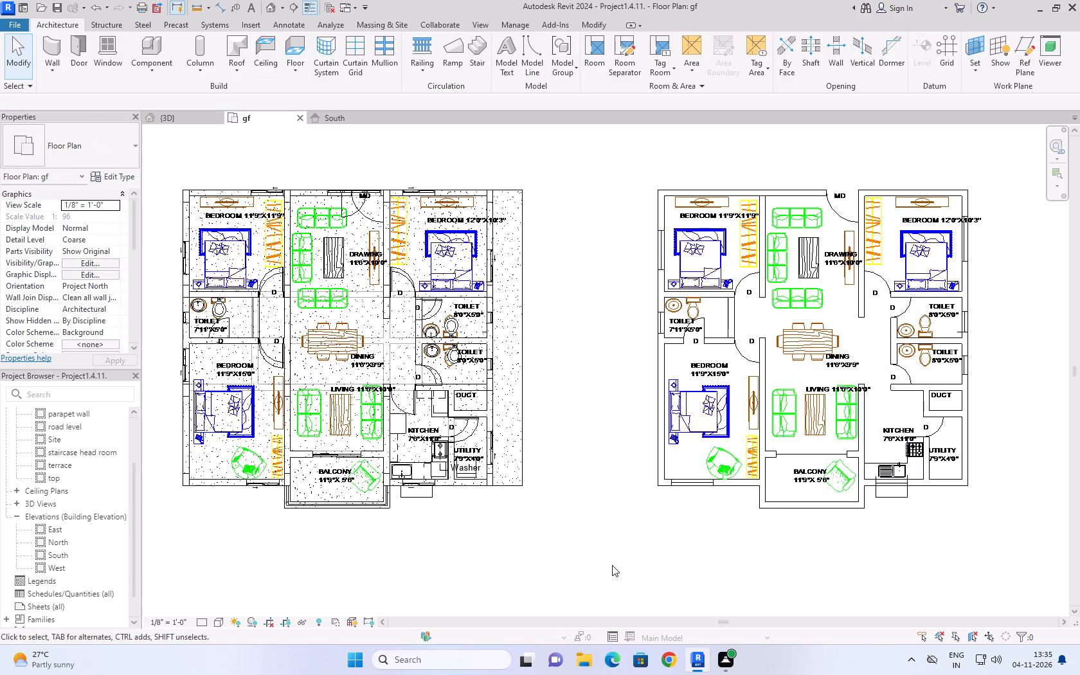
Return to the {3D} view and save the project.
click(165, 123)
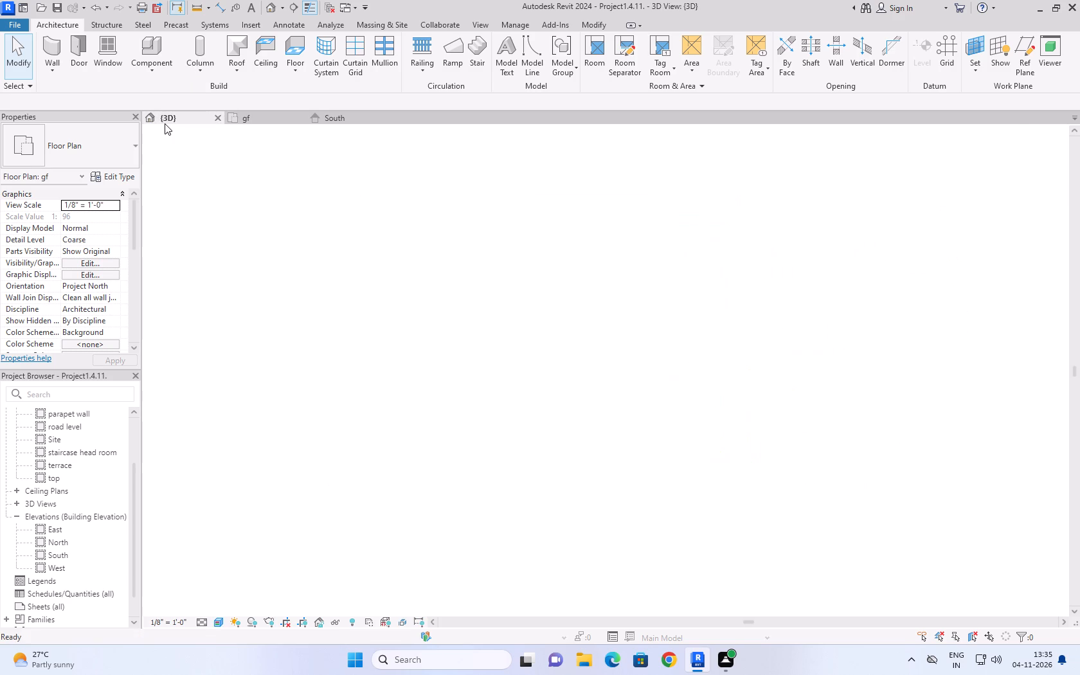
key(ctrl+s)
key(ctrl+s)
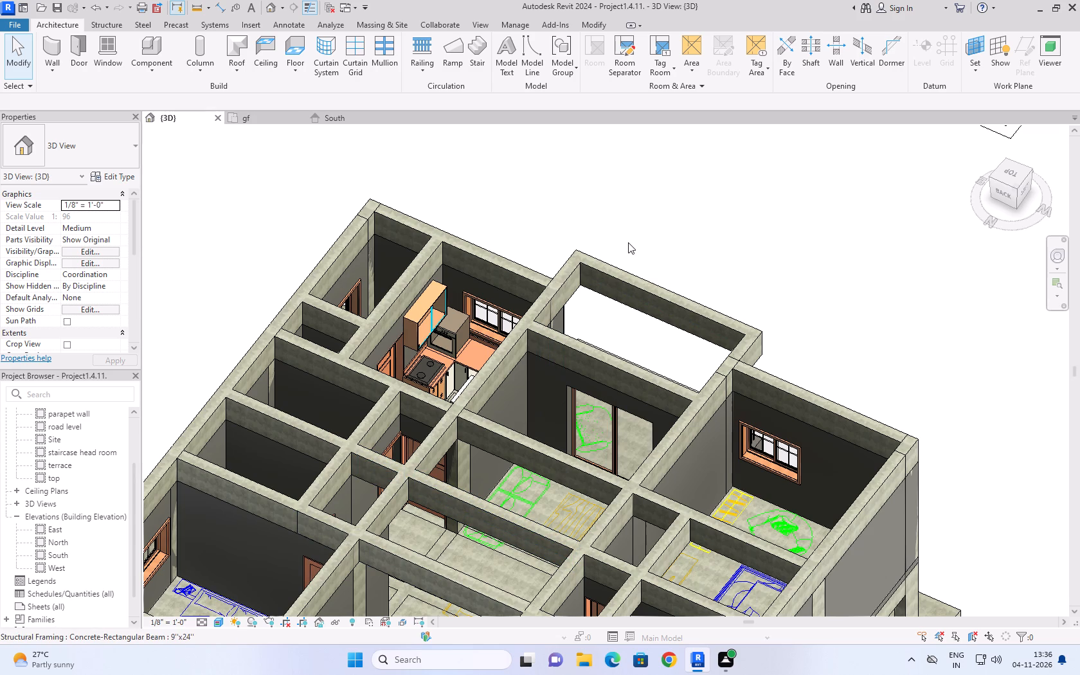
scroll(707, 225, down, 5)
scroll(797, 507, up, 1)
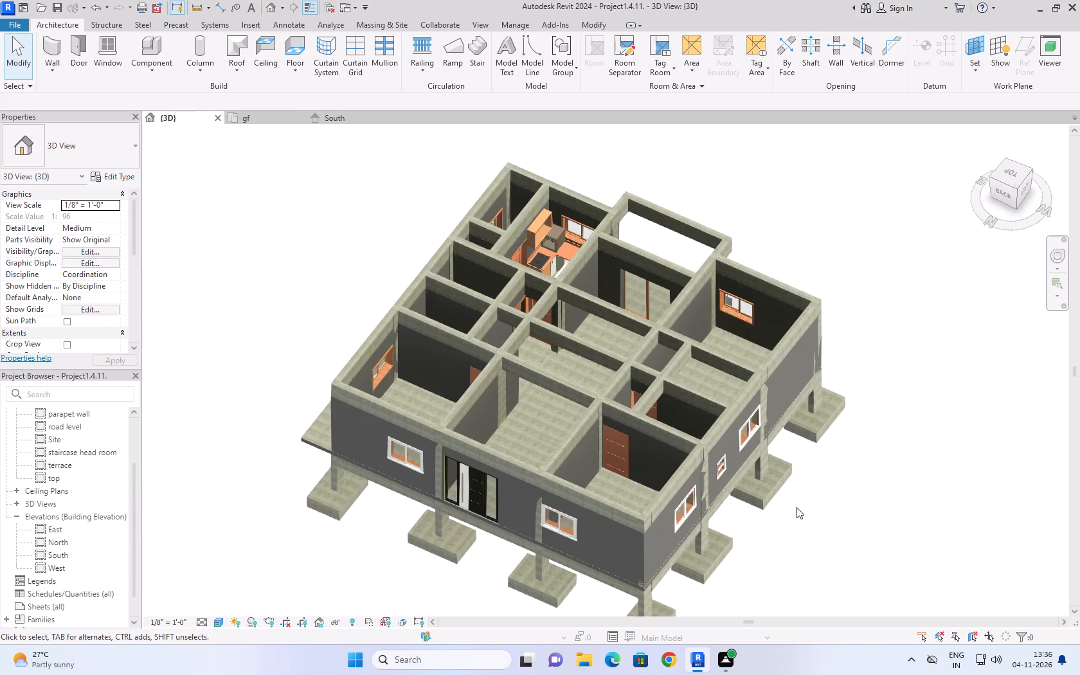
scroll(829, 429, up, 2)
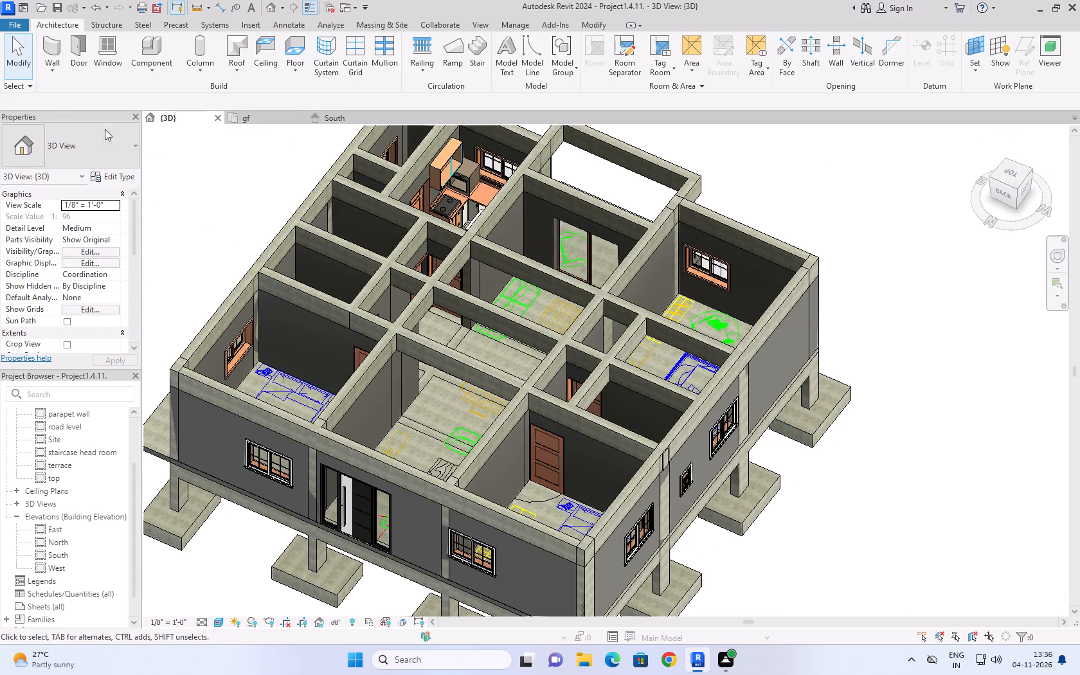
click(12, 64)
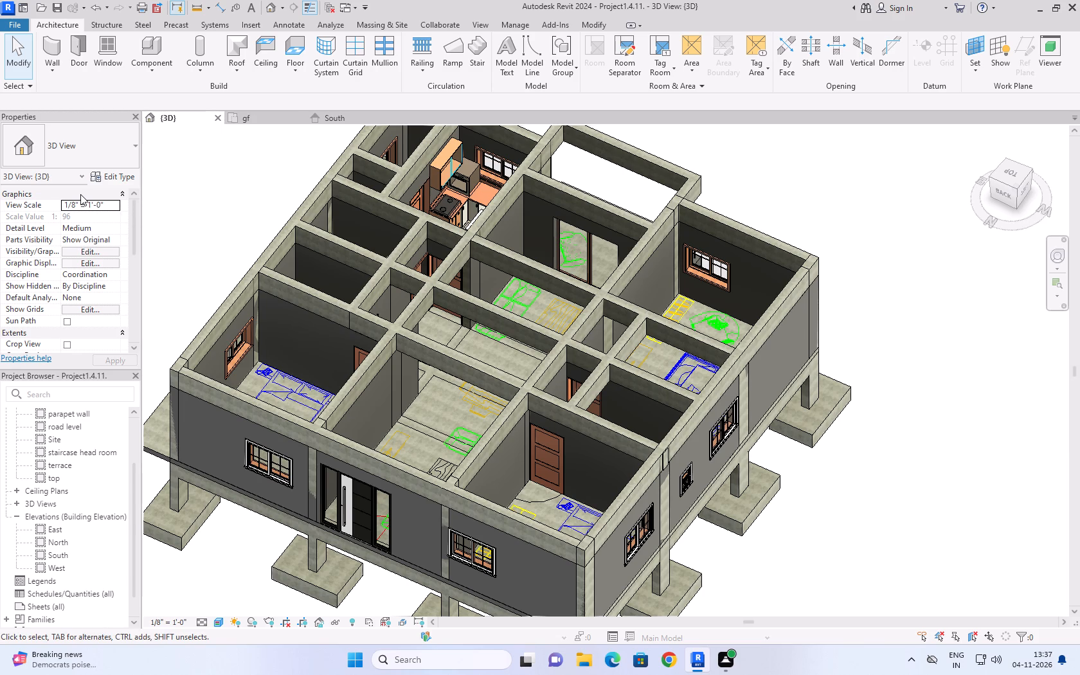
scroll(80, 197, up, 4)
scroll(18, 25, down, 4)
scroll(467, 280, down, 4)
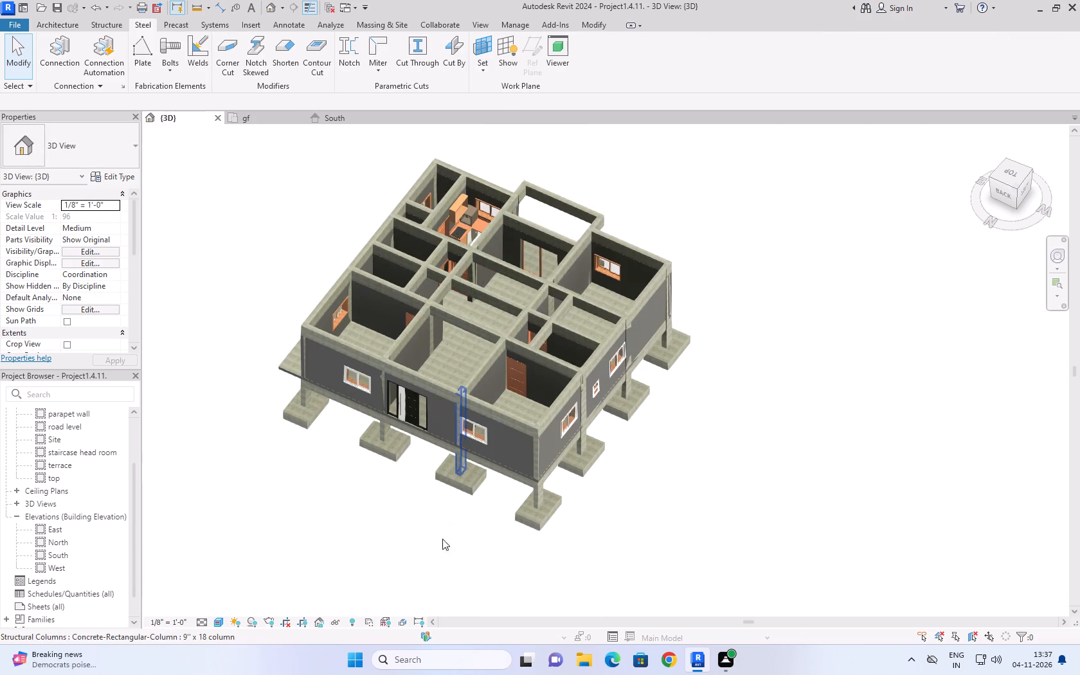
In the South elevation, align the protruding west end of the top beam with the outer face of the corner column.
click(245, 120)
click(346, 113)
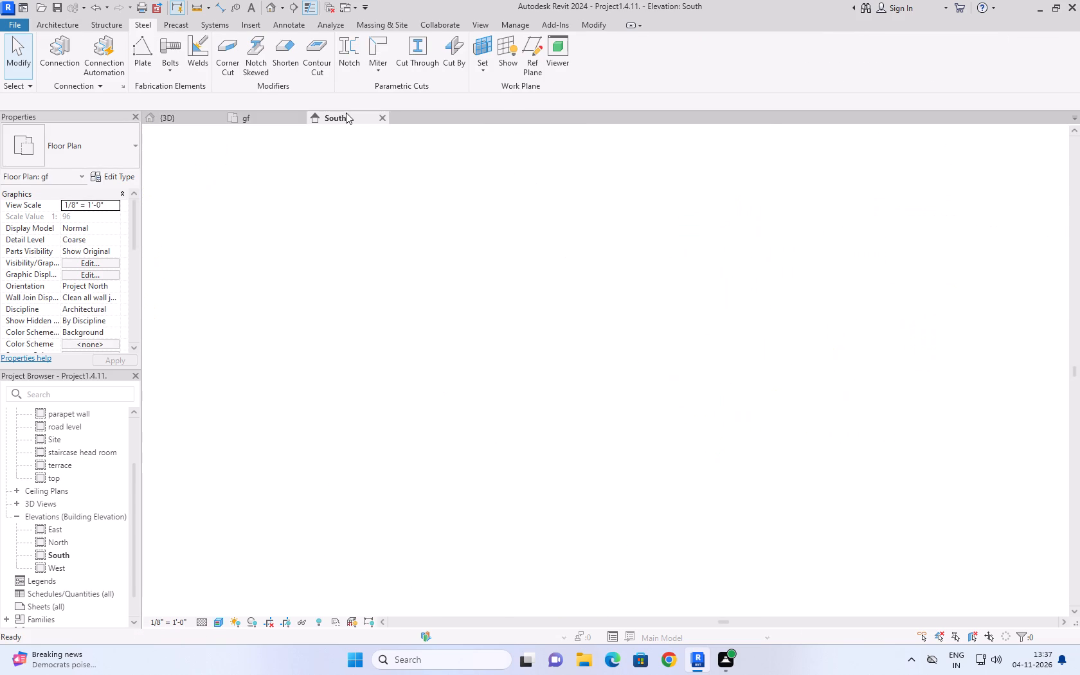
scroll(553, 449, up, 3)
scroll(555, 456, down, 3)
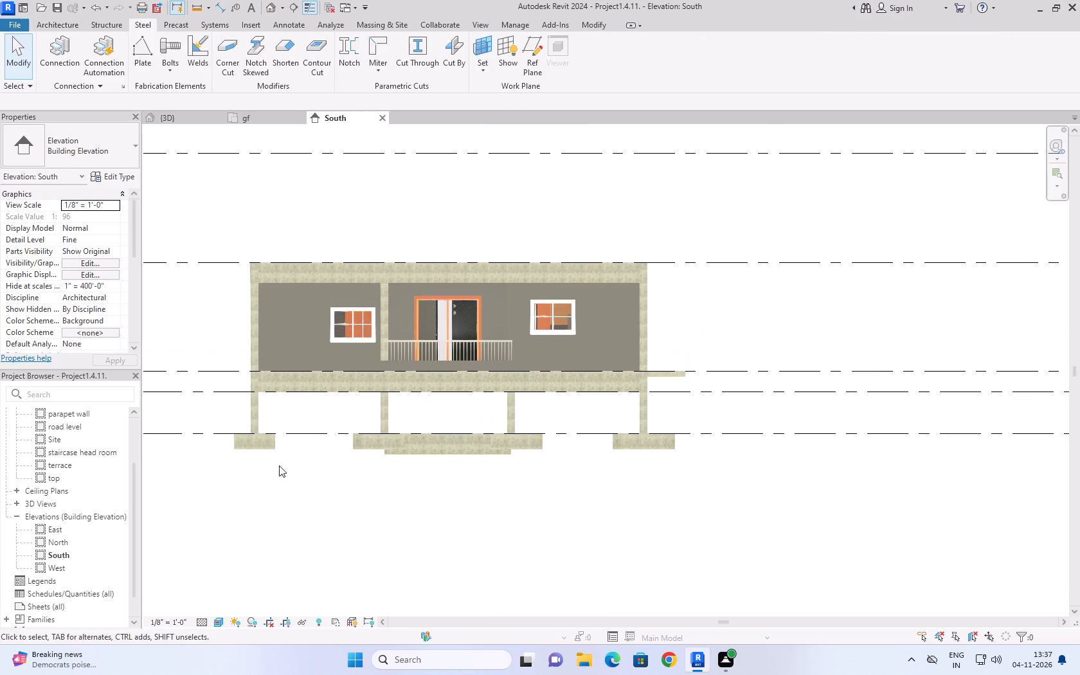
scroll(231, 381, up, 4)
click(192, 280)
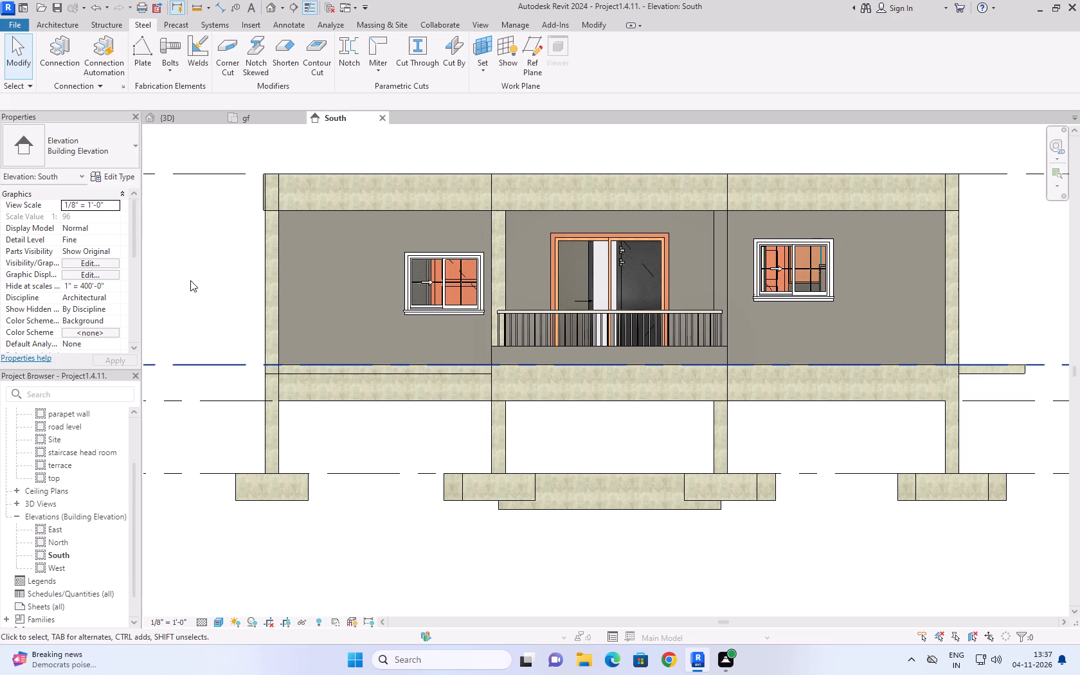
double_click(256, 148)
key(Escape)
key(Escape)
text(al)
scroll(262, 172, up, 7)
click(269, 307)
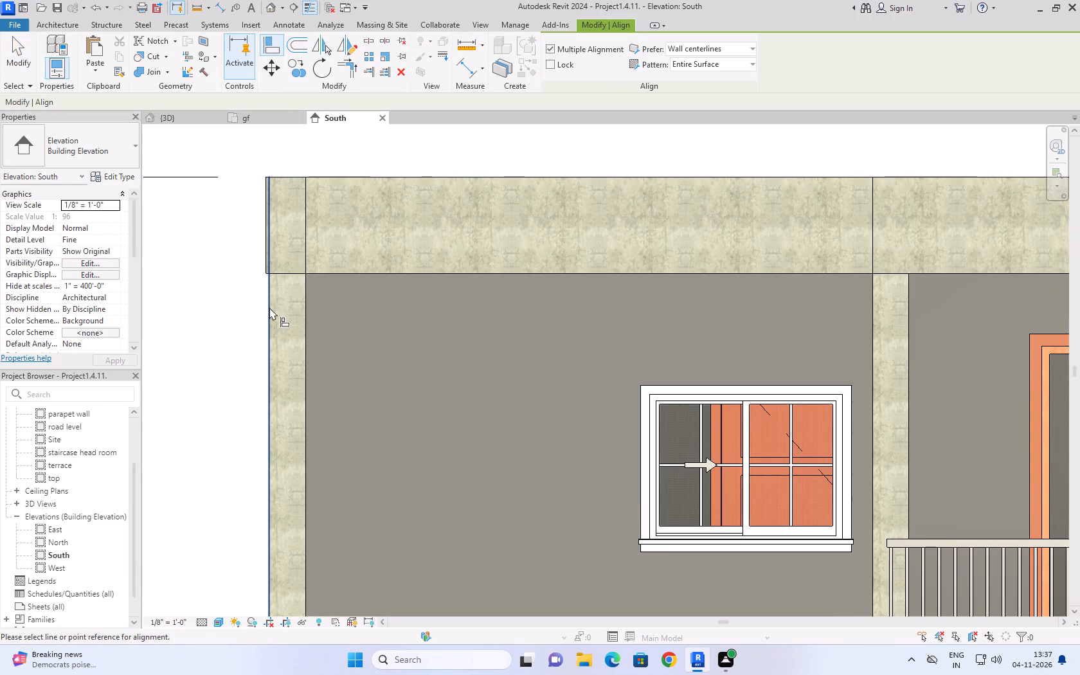
click(264, 242)
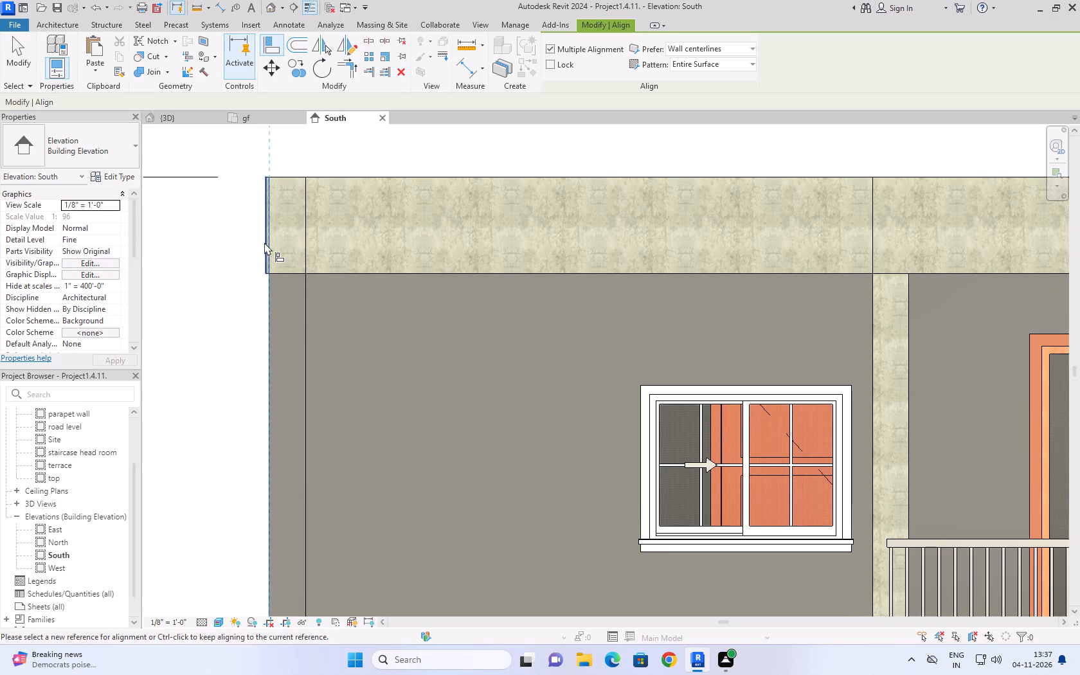
click(5, 54)
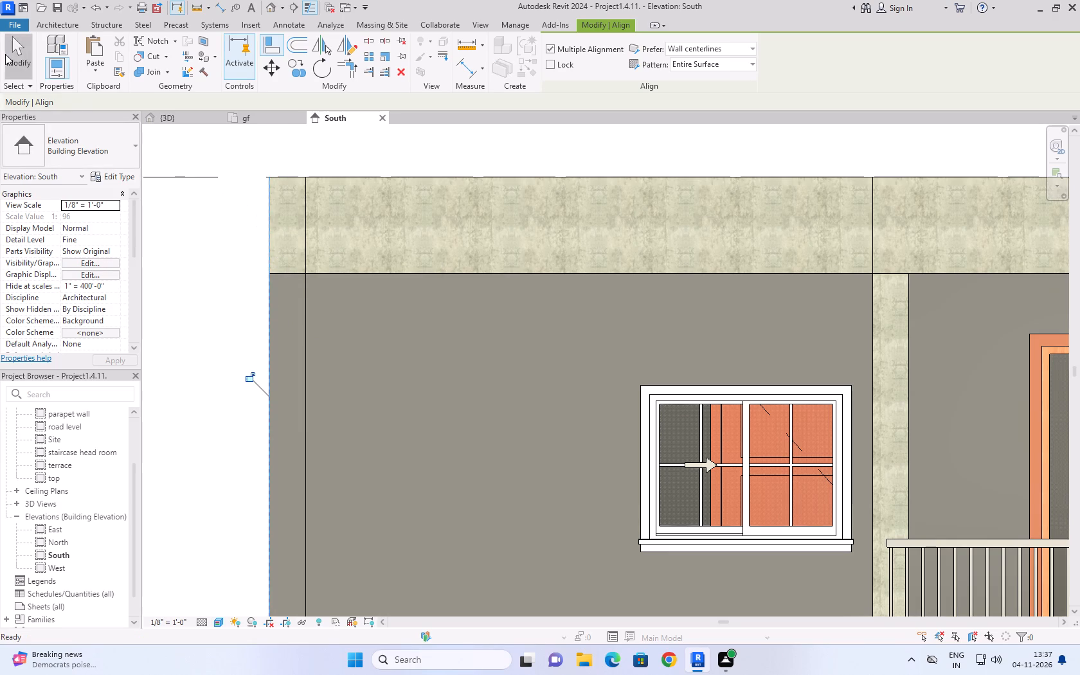
Save the project with the South elevation open.
key(ctrl+s)
key(ctrl+s)
key(ctrl+s)
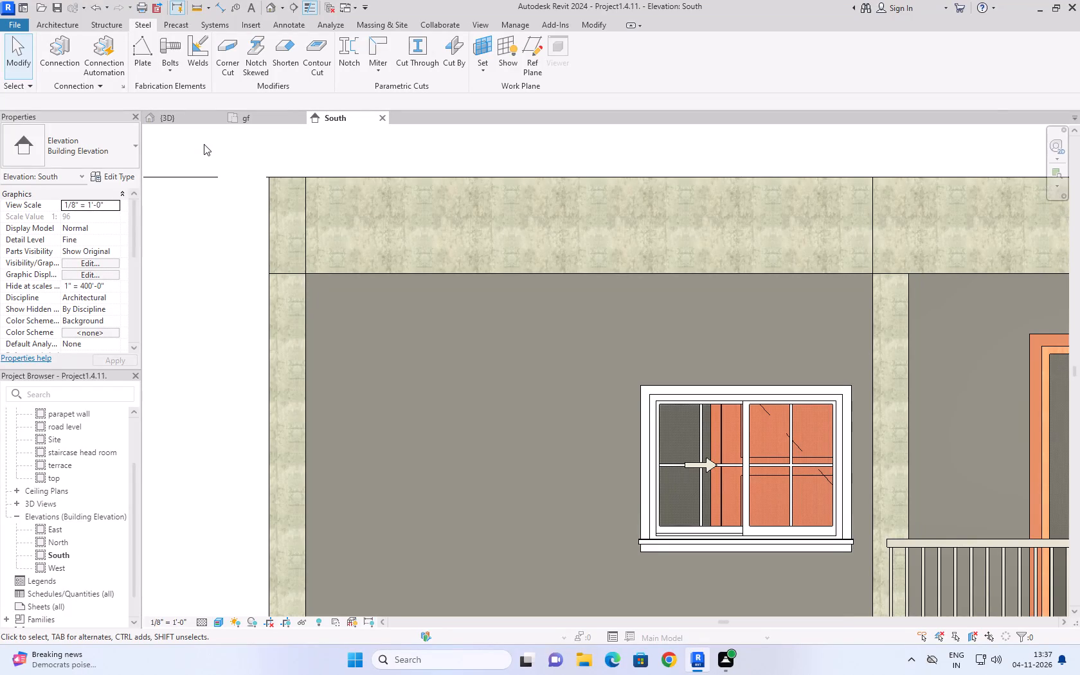
click(208, 296)
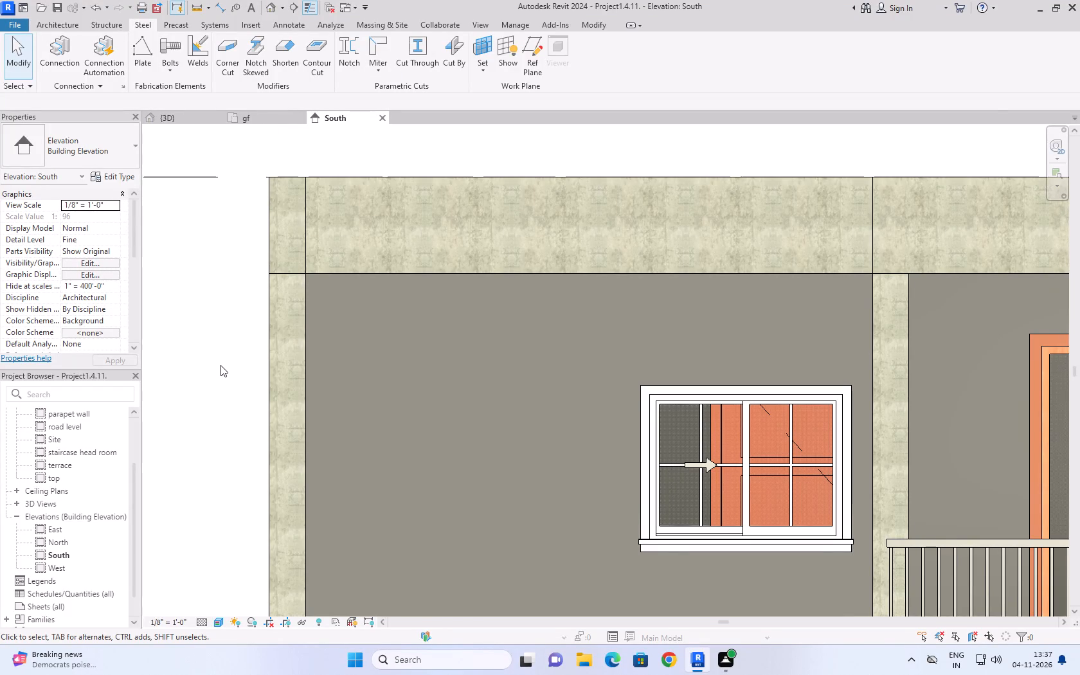